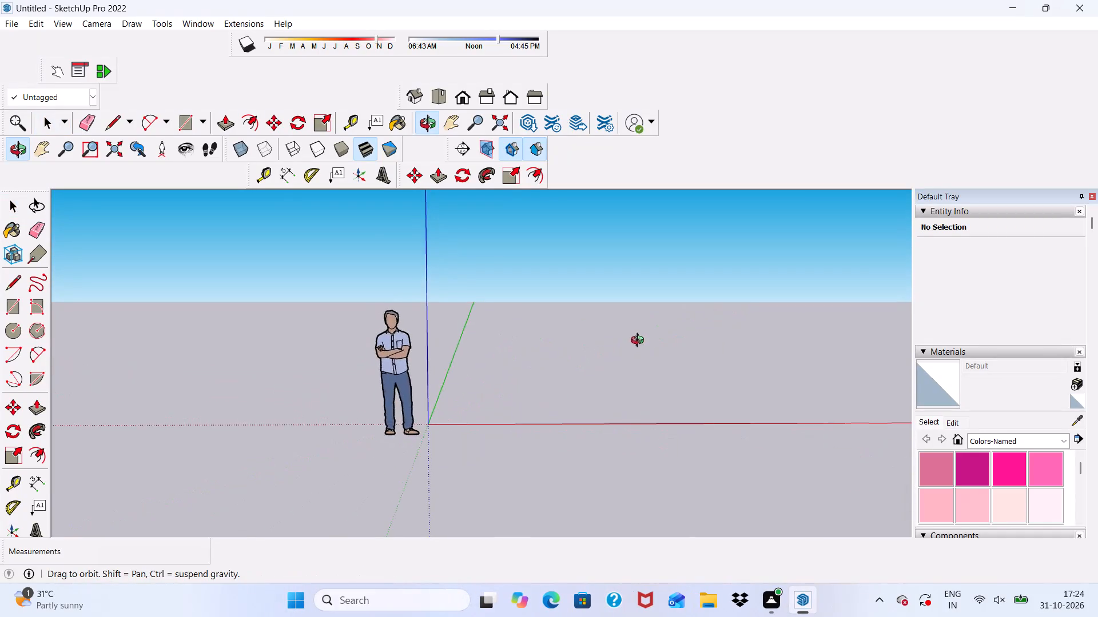
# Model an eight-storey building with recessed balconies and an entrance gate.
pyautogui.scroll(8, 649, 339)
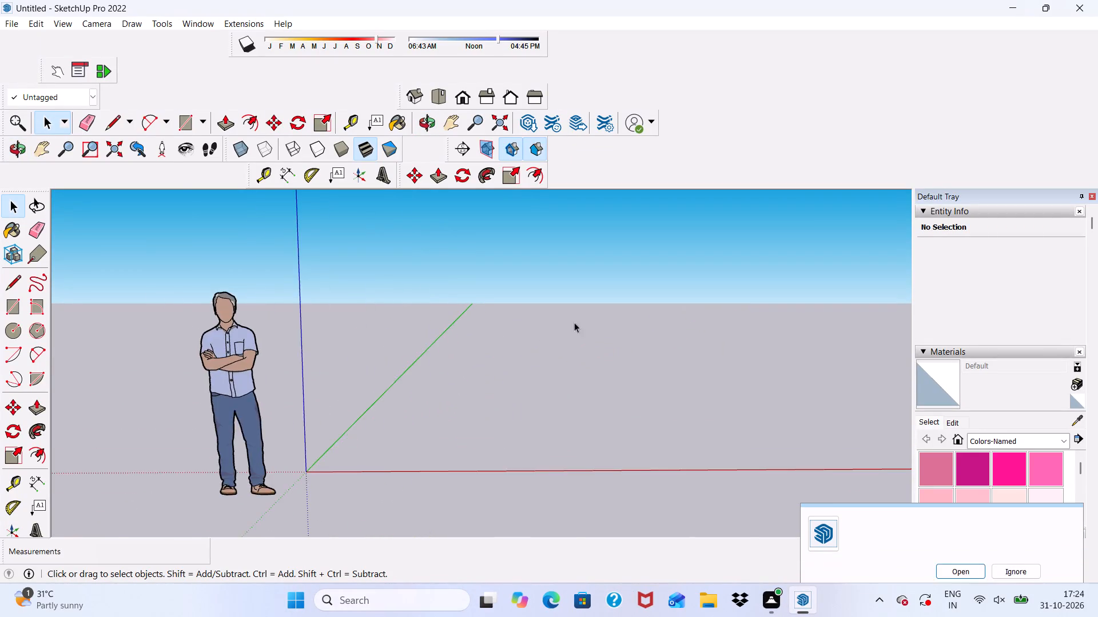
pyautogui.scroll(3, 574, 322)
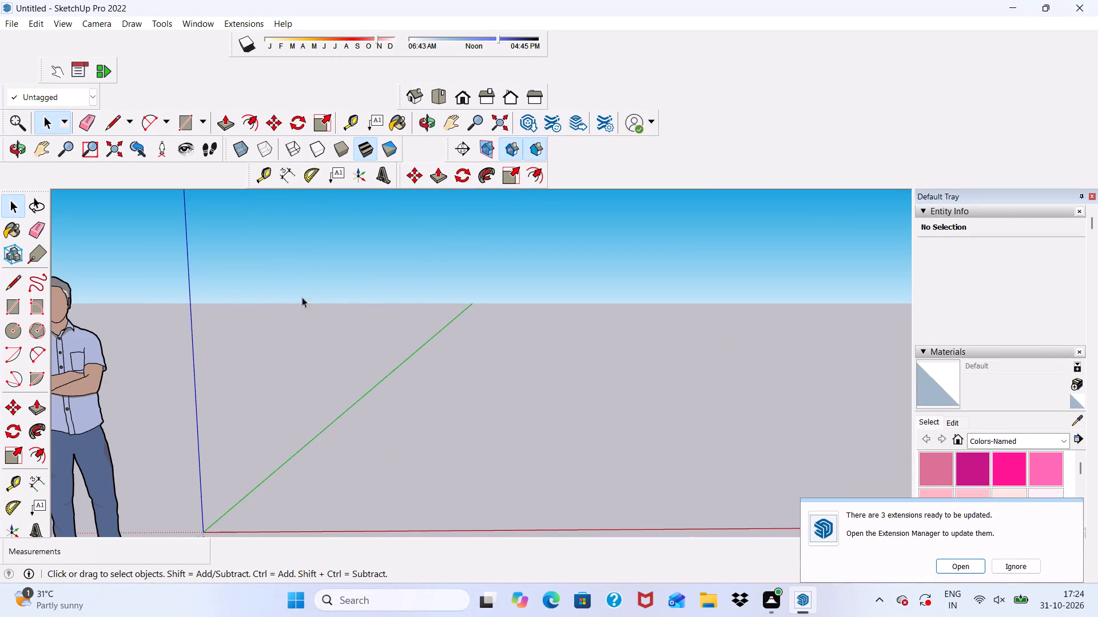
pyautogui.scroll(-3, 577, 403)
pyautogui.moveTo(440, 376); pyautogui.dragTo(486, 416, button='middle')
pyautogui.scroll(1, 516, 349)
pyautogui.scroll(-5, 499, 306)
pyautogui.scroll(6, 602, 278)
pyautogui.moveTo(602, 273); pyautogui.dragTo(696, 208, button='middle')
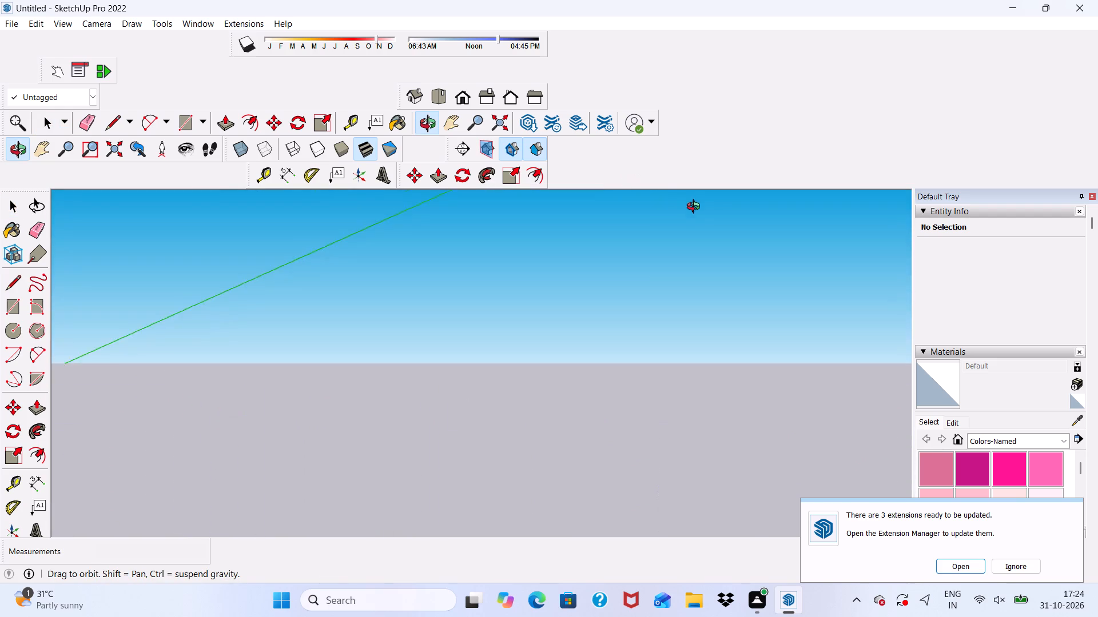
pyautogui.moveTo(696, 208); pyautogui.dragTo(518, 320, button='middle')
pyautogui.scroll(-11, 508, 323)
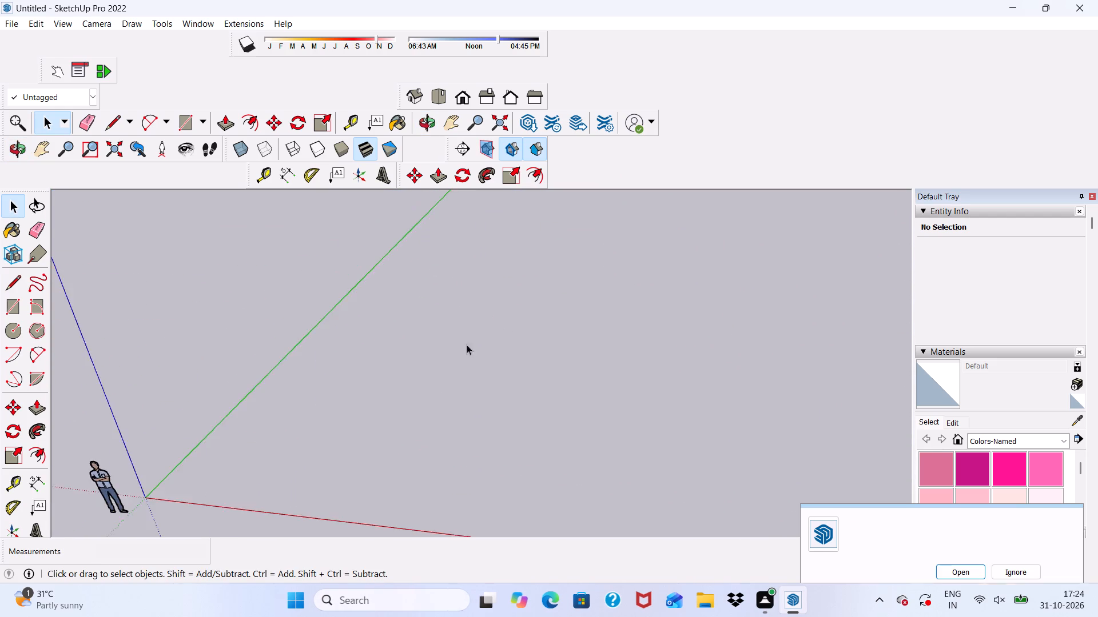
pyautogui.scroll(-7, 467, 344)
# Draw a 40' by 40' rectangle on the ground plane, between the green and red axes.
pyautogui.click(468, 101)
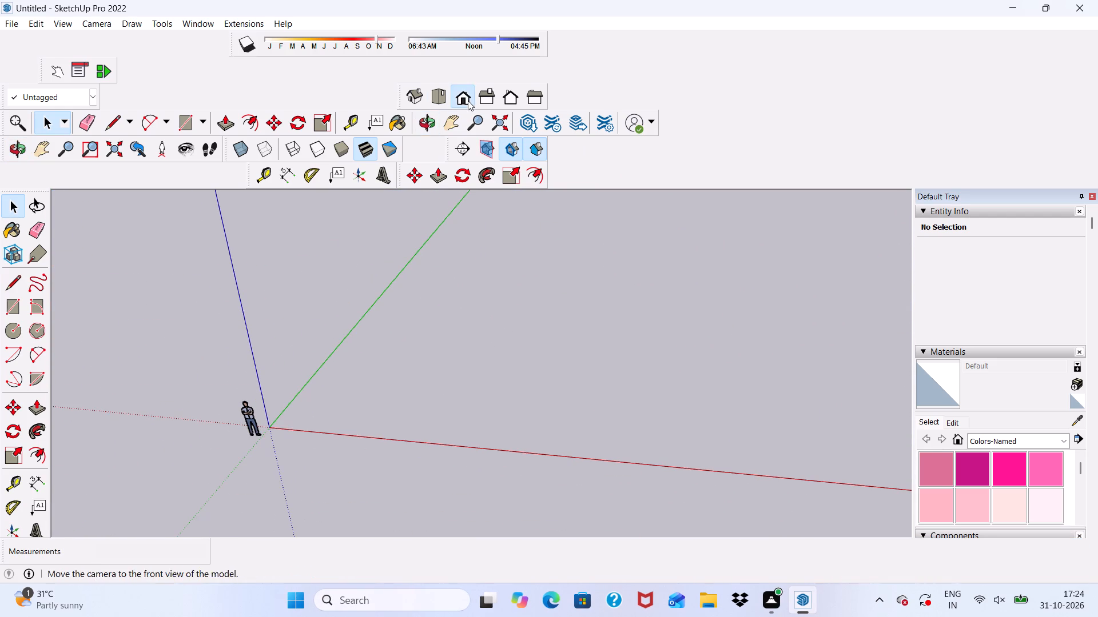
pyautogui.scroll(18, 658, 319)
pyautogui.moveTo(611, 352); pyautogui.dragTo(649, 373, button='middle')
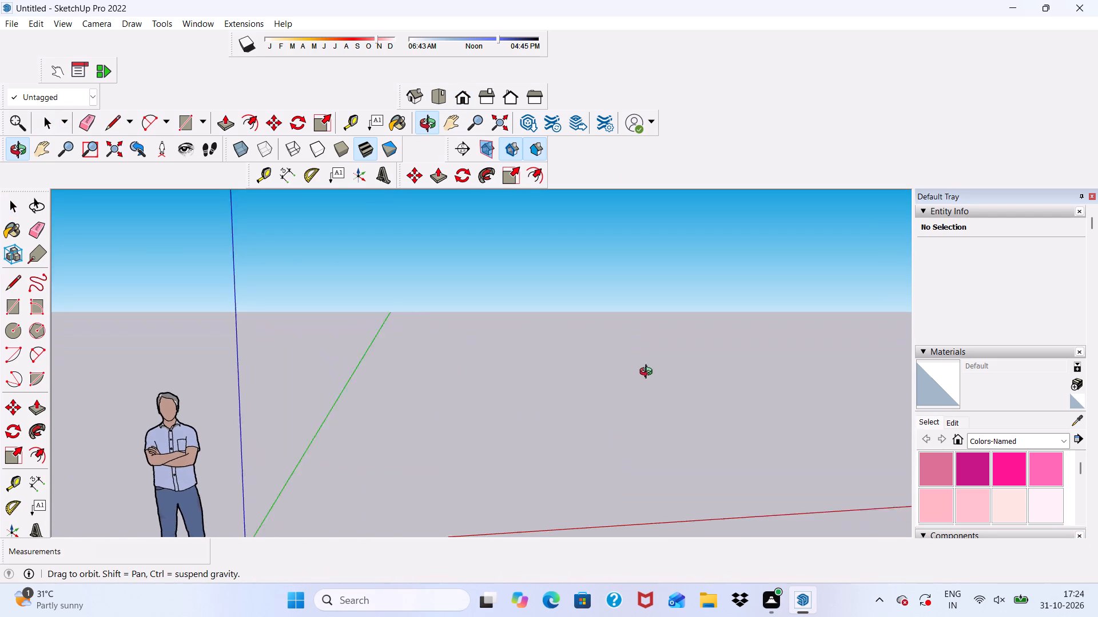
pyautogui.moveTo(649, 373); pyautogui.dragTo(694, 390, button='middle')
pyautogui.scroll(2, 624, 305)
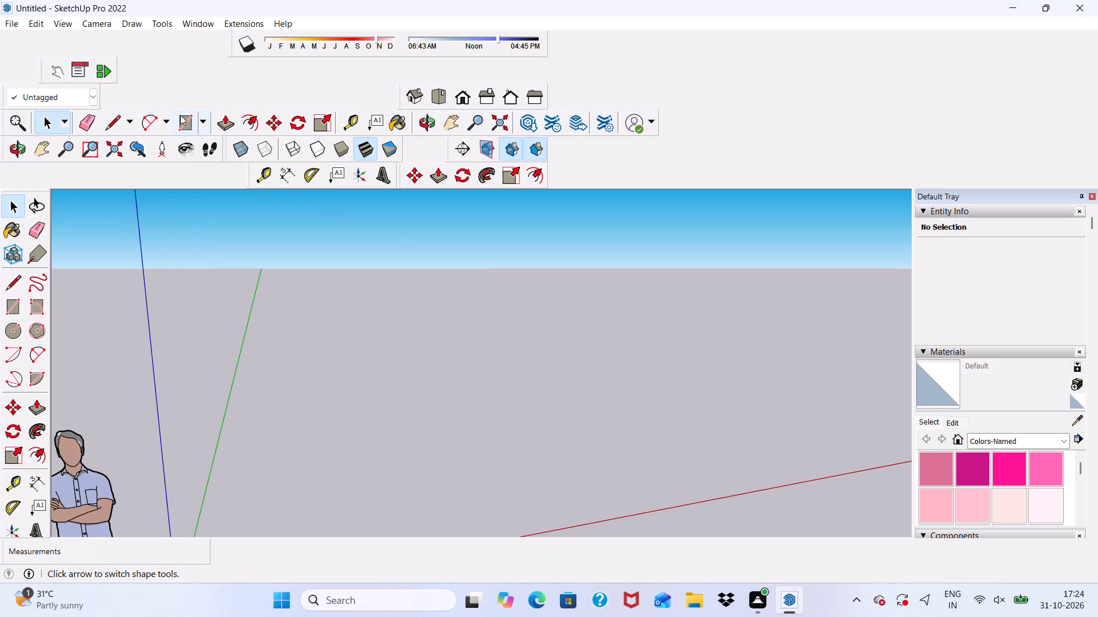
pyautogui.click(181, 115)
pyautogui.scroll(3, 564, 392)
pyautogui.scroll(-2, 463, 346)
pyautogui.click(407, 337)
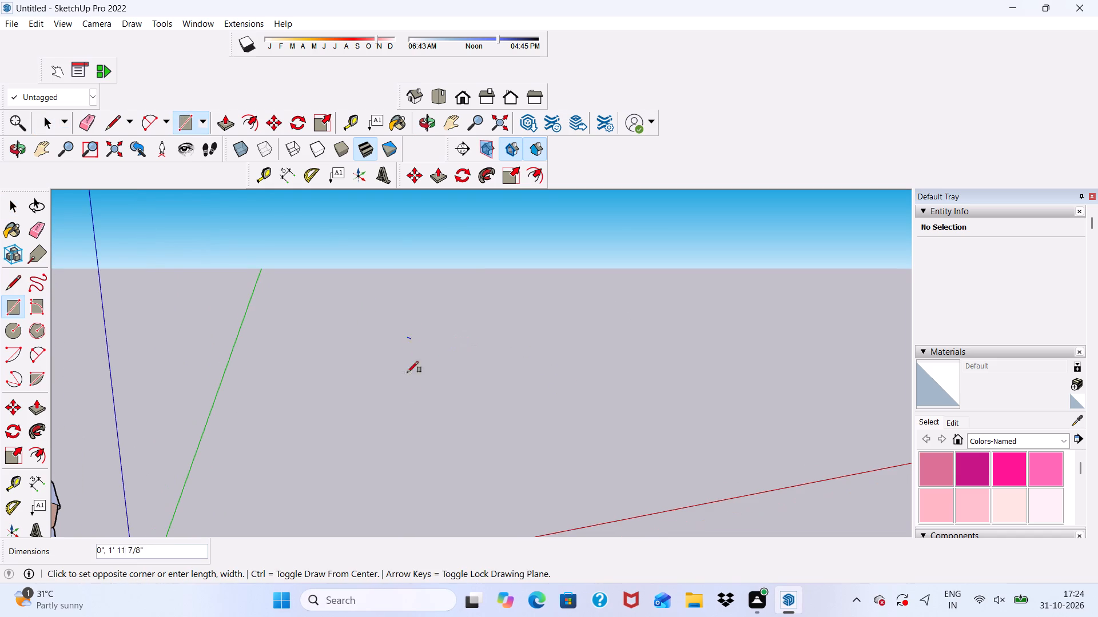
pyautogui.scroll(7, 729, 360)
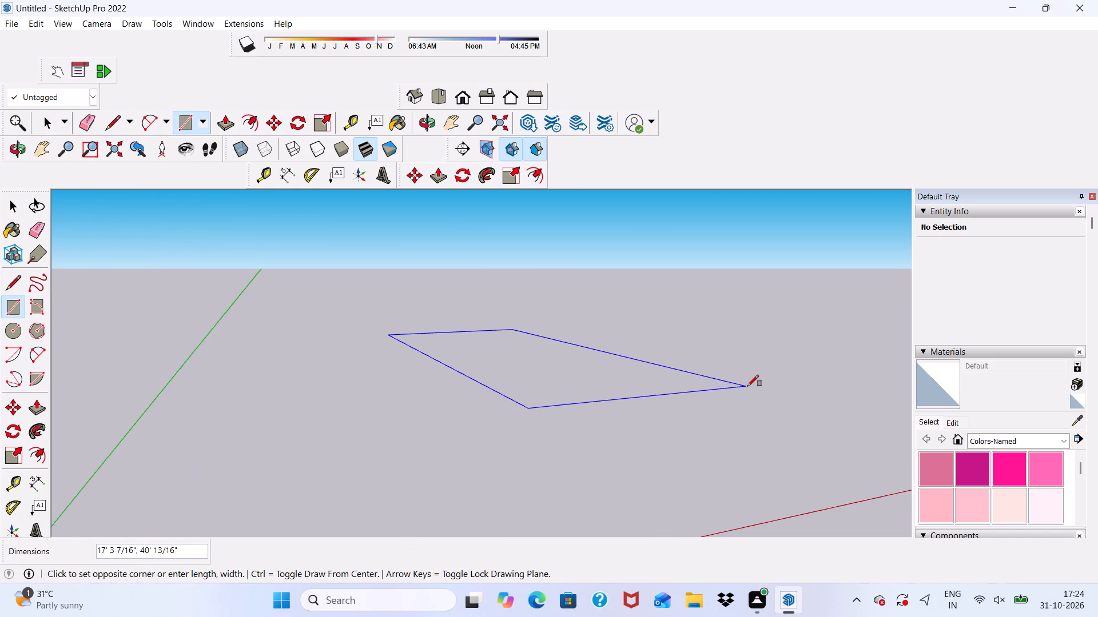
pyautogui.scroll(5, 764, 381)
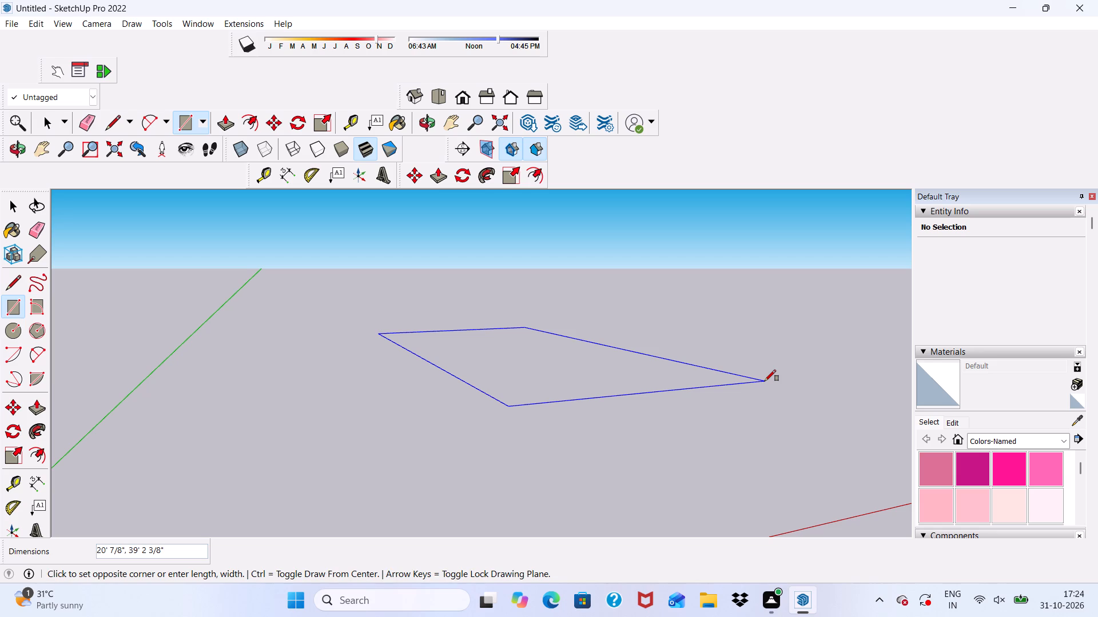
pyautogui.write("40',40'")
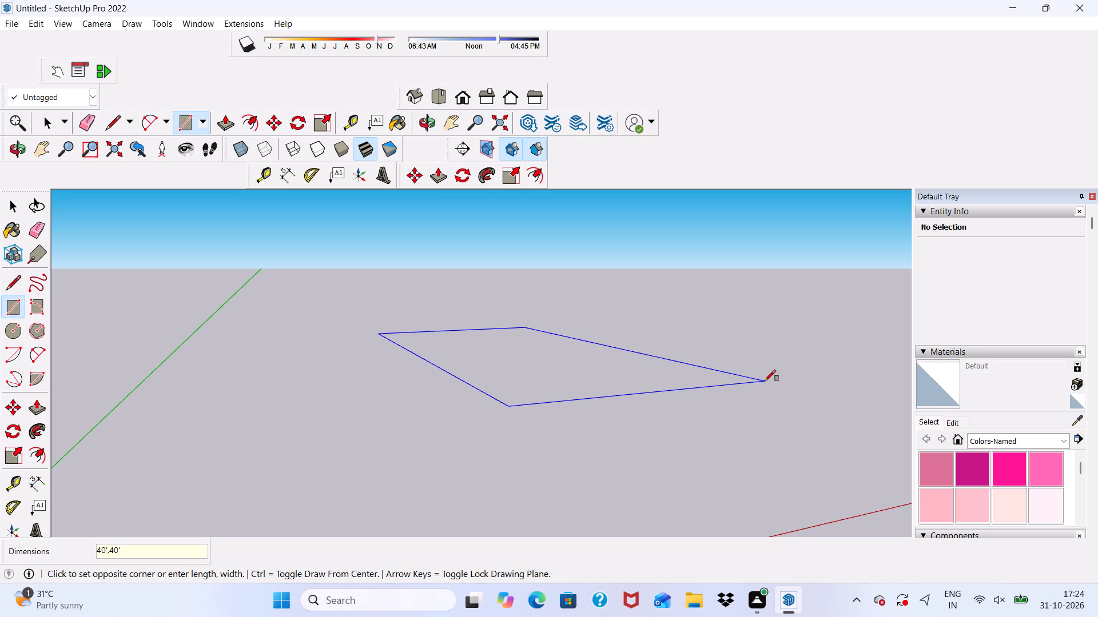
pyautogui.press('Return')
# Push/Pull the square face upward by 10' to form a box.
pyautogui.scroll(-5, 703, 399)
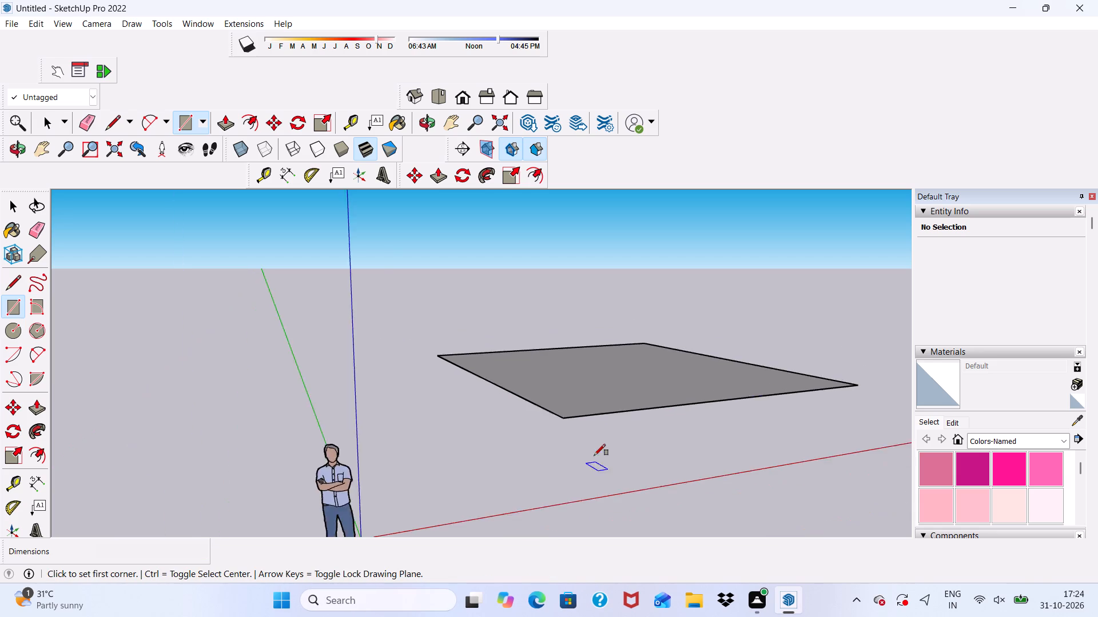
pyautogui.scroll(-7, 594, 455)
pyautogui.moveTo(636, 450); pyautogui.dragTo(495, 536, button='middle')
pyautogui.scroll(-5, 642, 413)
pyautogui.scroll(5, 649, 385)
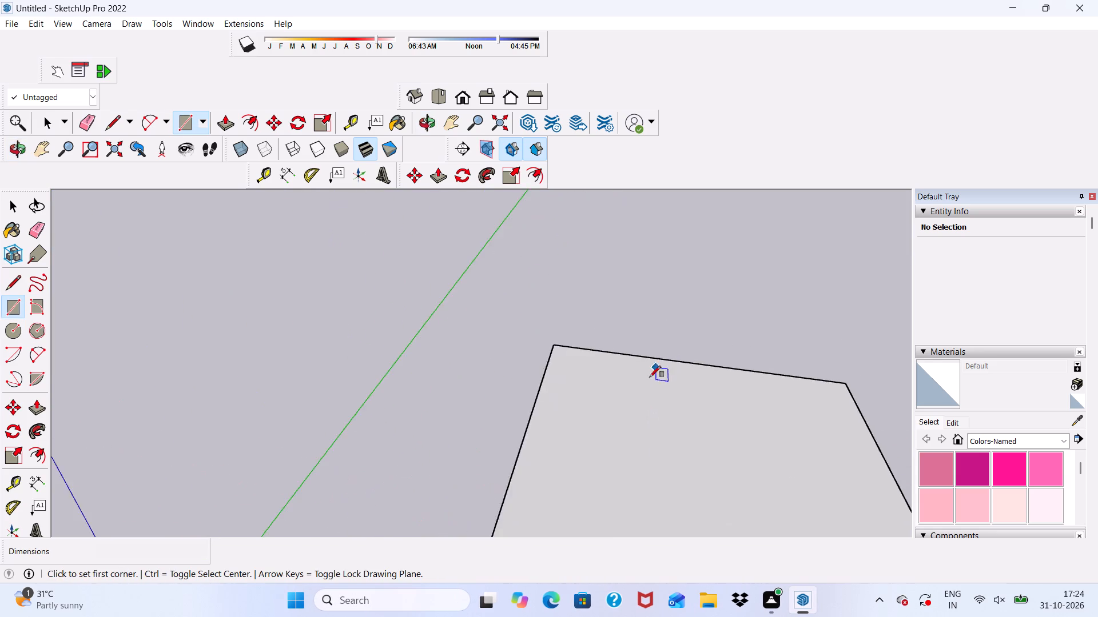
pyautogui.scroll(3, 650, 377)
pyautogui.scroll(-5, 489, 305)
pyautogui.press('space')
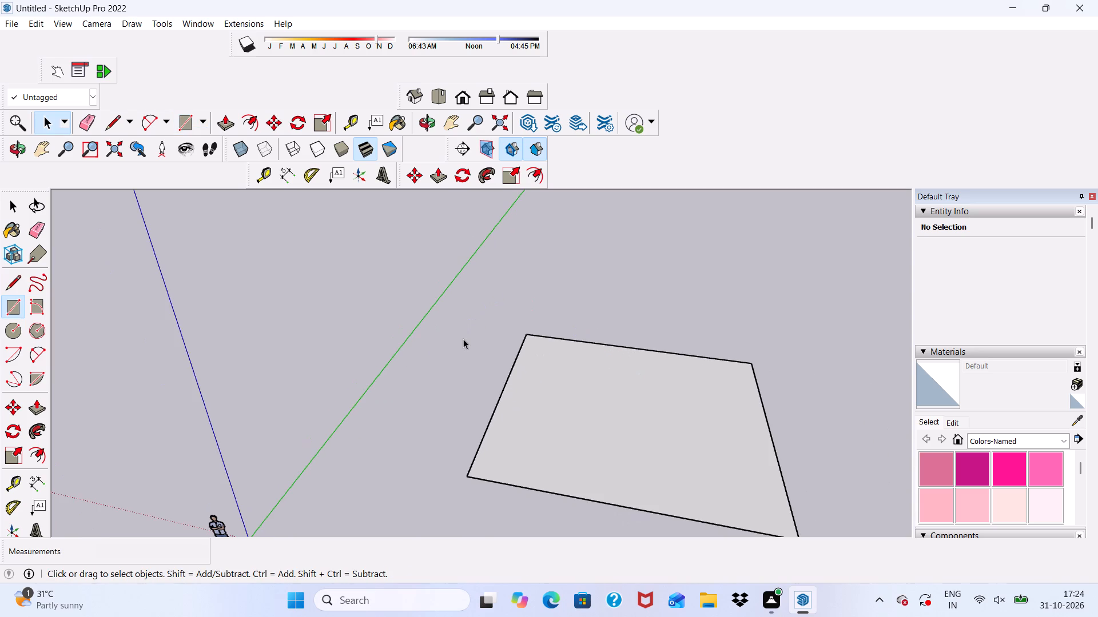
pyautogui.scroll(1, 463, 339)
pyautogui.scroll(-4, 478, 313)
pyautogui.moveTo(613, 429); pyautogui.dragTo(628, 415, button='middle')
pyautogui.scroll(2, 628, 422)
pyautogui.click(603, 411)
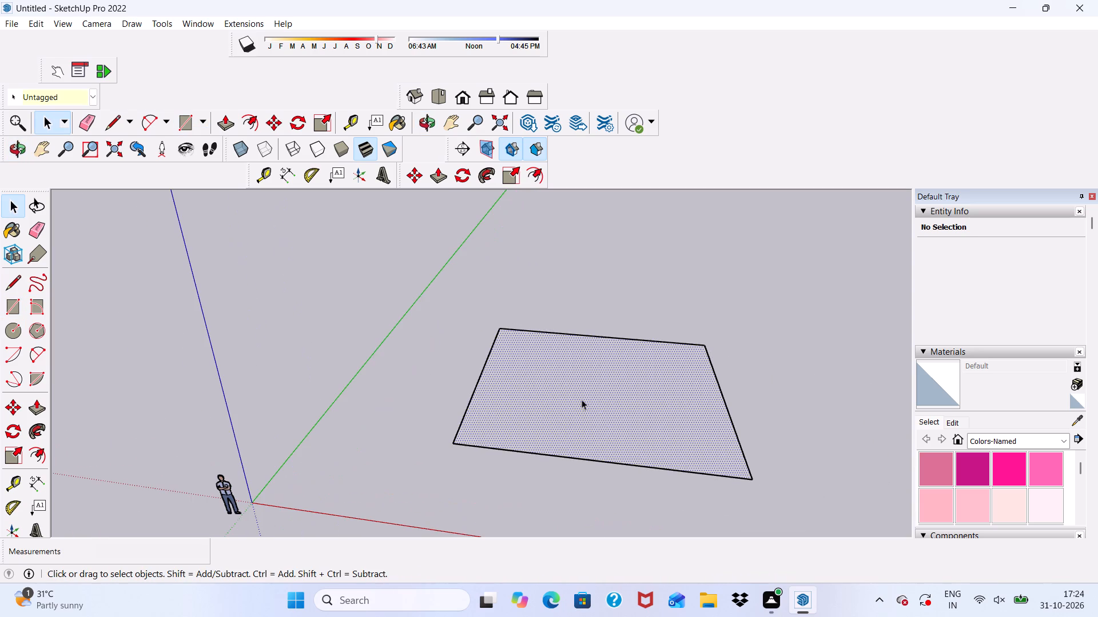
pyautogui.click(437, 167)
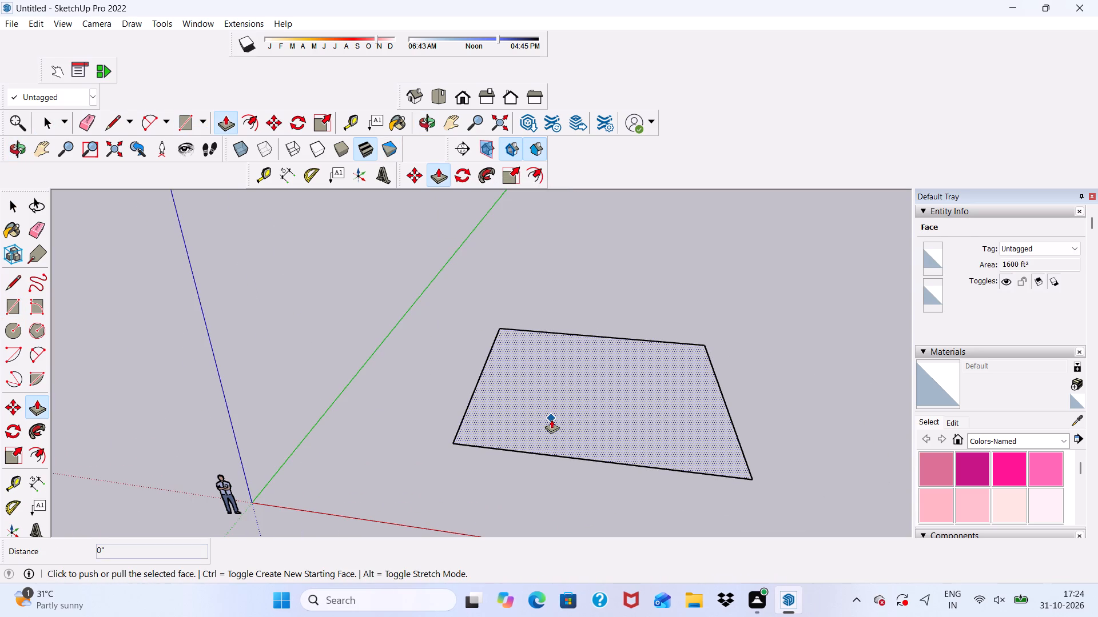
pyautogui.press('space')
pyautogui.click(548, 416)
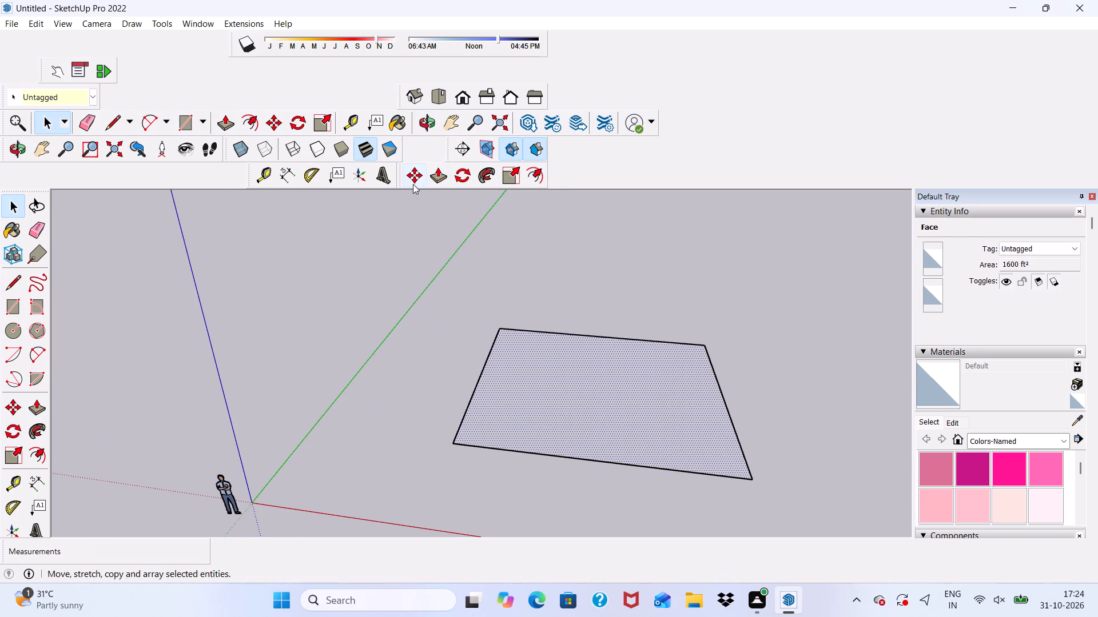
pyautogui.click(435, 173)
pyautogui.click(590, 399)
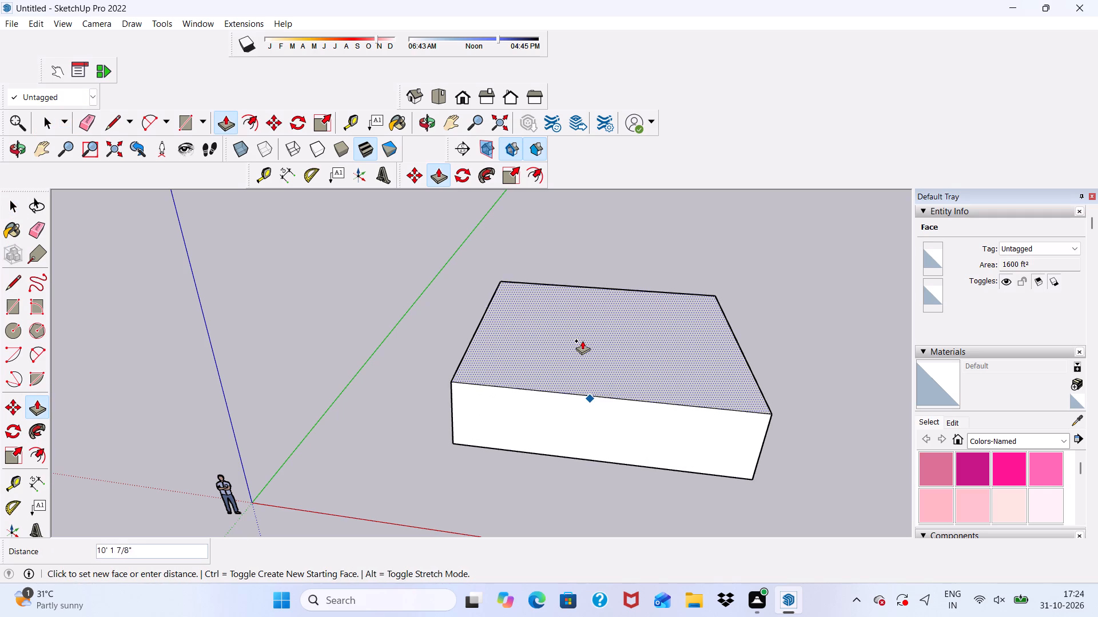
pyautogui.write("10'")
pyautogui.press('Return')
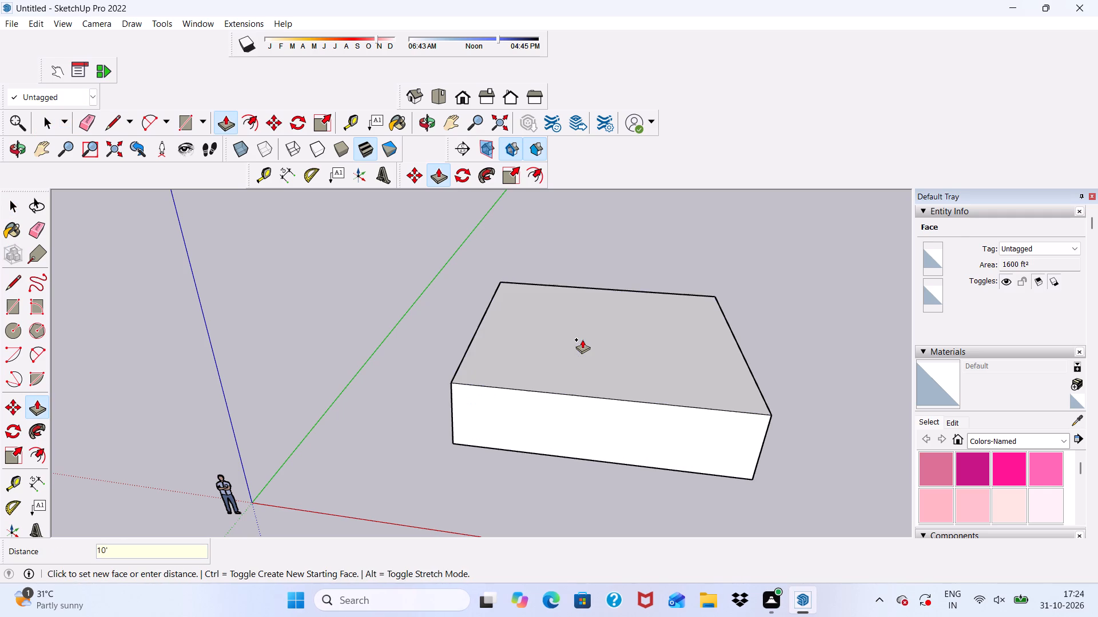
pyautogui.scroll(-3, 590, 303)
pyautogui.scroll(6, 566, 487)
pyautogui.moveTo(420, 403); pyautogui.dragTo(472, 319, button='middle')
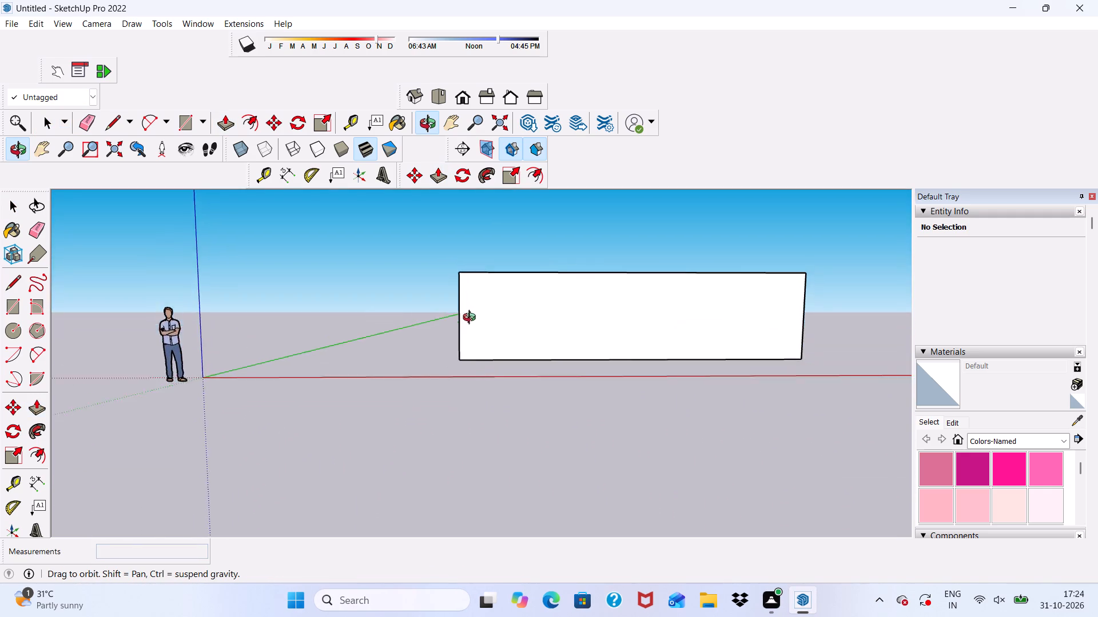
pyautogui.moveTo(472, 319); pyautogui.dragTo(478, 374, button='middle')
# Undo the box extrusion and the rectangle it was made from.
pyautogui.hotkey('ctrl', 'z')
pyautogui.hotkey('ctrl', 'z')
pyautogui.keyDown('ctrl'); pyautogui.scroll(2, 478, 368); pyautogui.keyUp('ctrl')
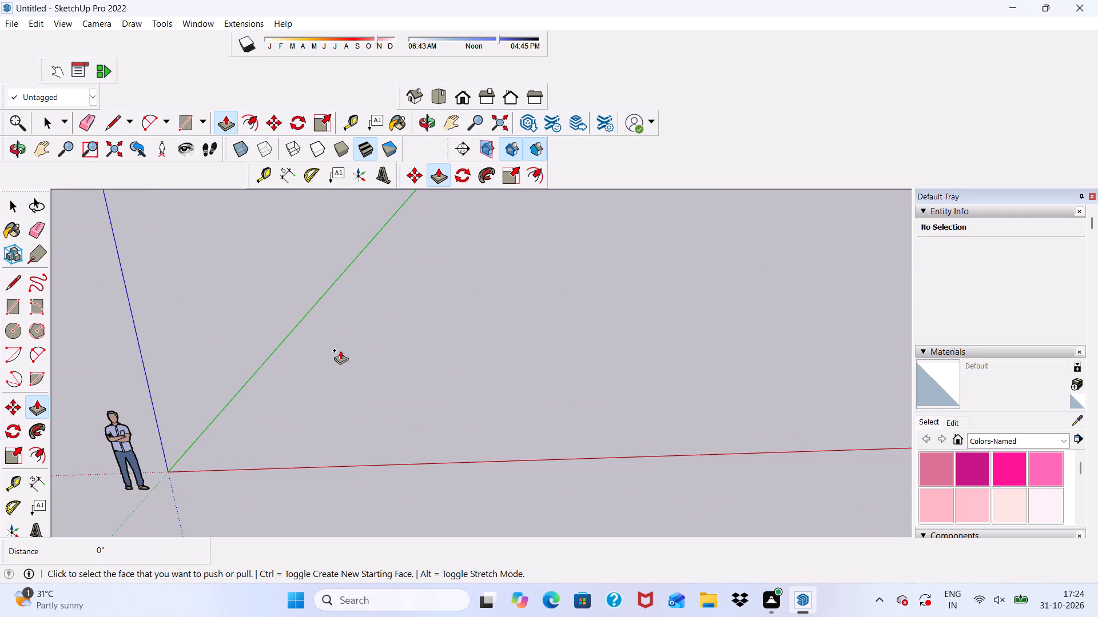
# Starting from the front view, draw a new 40' by 40' rectangle on the ground plane beside the origin.
pyautogui.click(462, 90)
pyautogui.scroll(10, 507, 461)
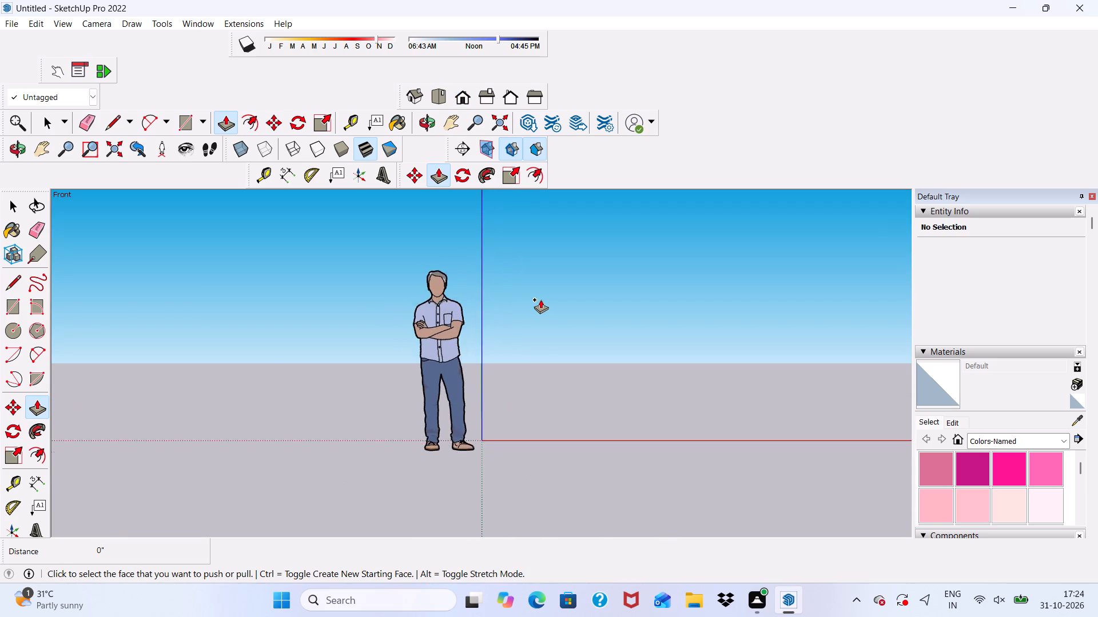
pyautogui.scroll(3, 540, 299)
pyautogui.press('space')
pyautogui.scroll(-1, 540, 350)
pyautogui.scroll(5, 540, 351)
pyautogui.moveTo(542, 351); pyautogui.dragTo(557, 359, button='middle')
pyautogui.moveTo(571, 371); pyautogui.dragTo(643, 423, button='middle')
pyautogui.scroll(6, 603, 267)
pyautogui.scroll(-1, 622, 243)
pyautogui.scroll(5, 621, 243)
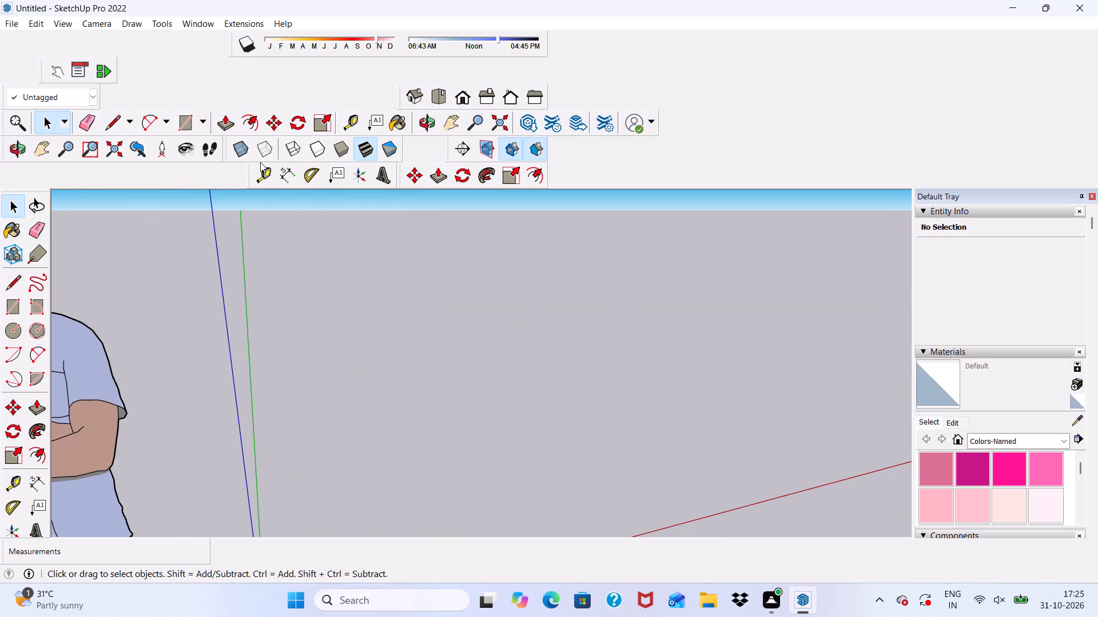
pyautogui.click(179, 121)
pyautogui.scroll(3, 777, 319)
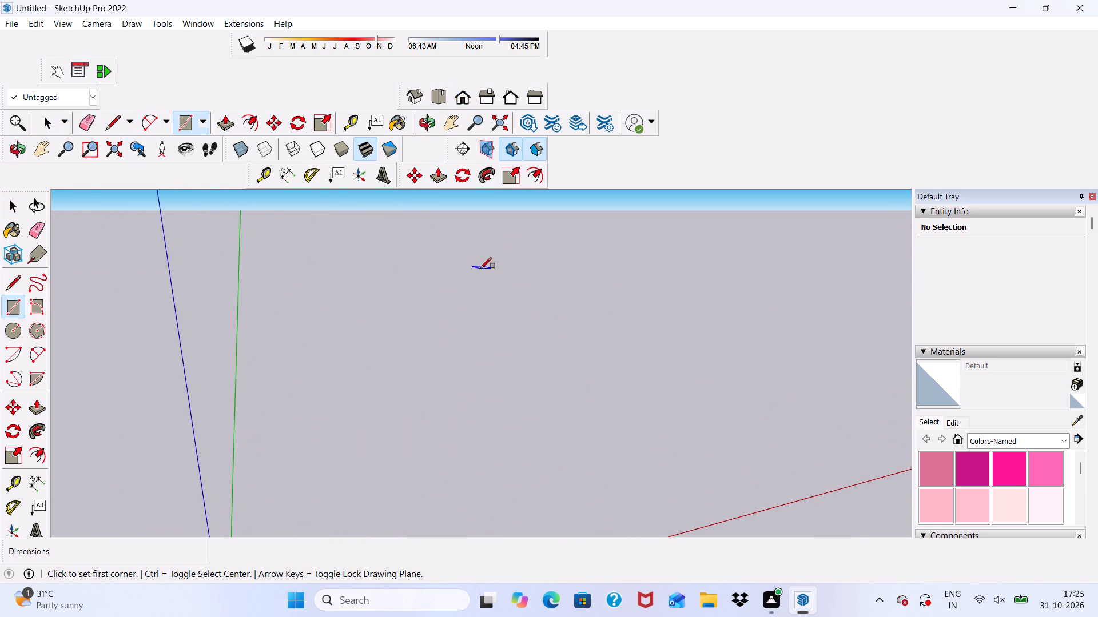
pyautogui.click(447, 291)
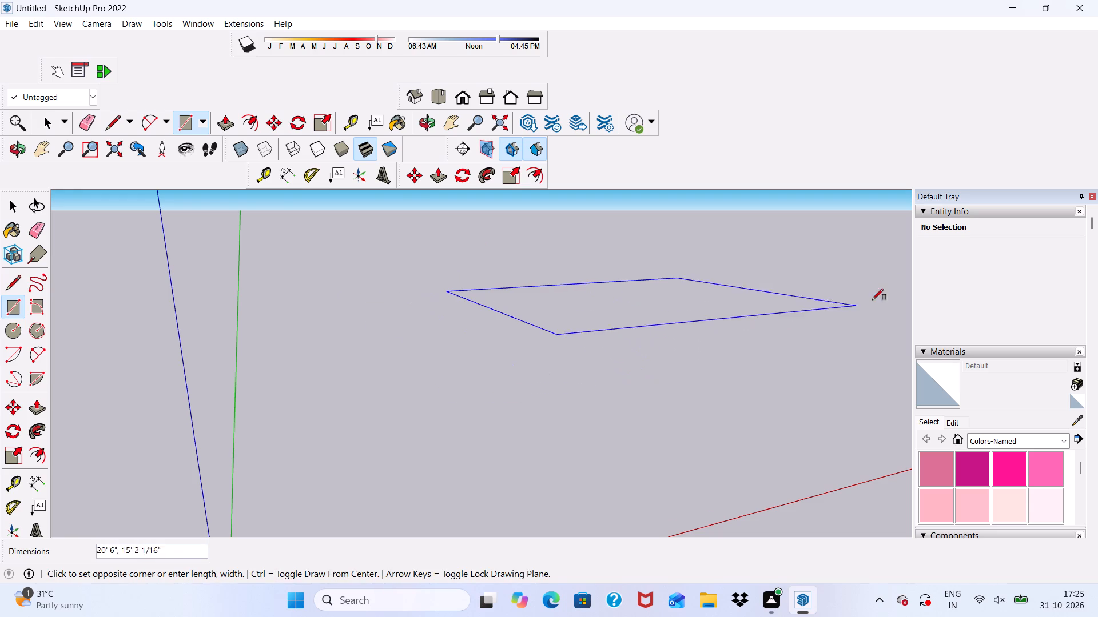
pyautogui.write("40',40'")
pyautogui.press('Return')
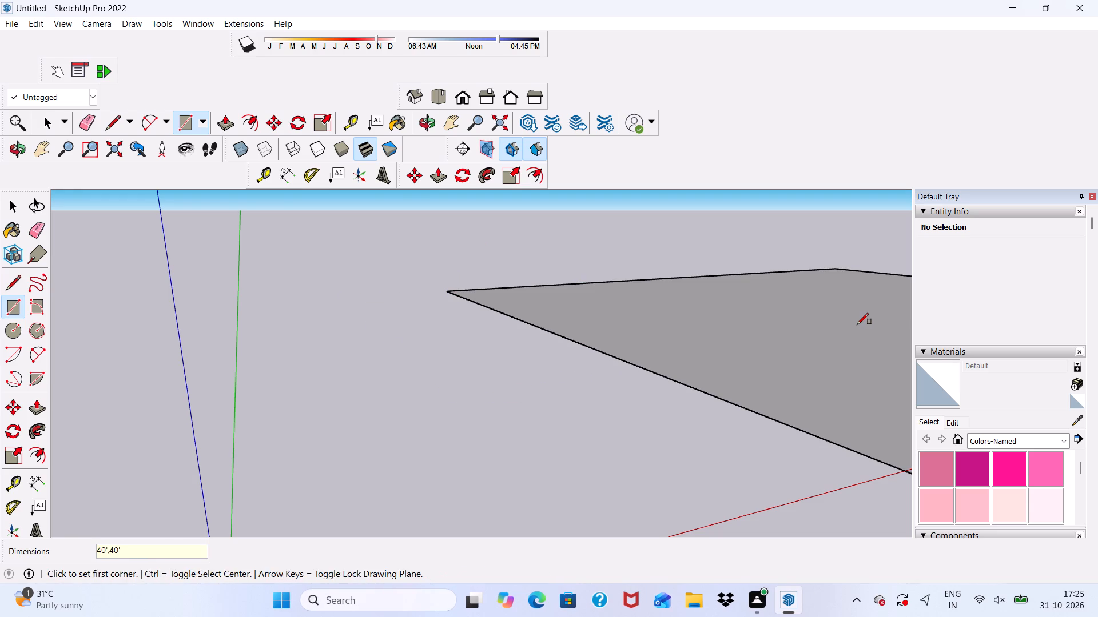
pyautogui.press('space')
# Move the square face with its edges back across the ground so it lies entirely behind the red axis.
pyautogui.scroll(-18, 482, 134)
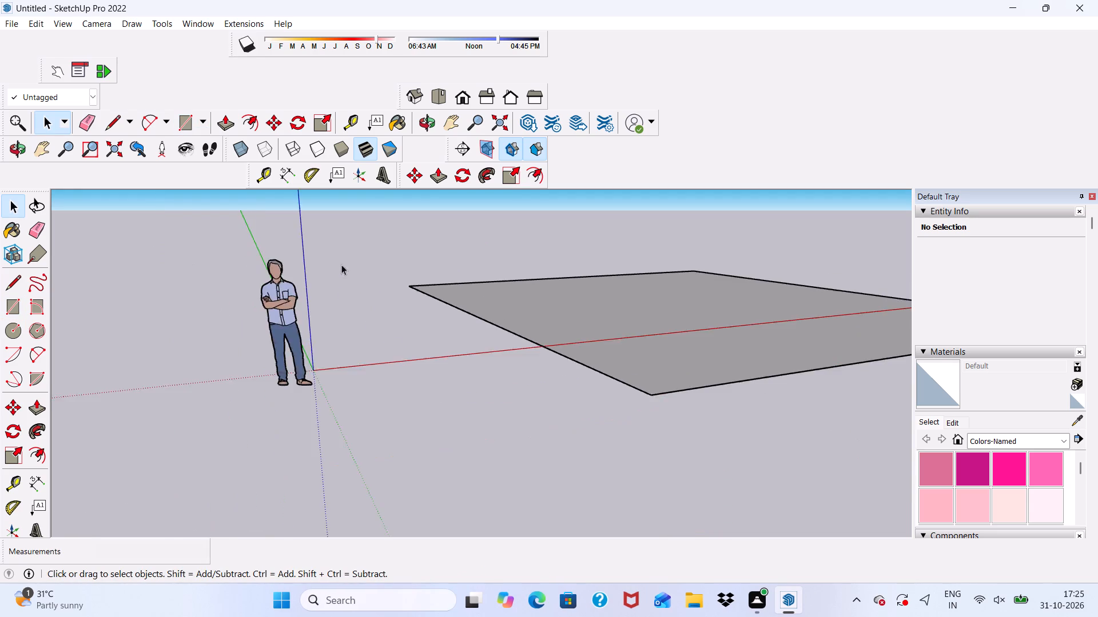
pyautogui.scroll(-5, 341, 265)
pyautogui.scroll(1, 533, 343)
pyautogui.moveTo(548, 334); pyautogui.dragTo(524, 412, button='middle')
pyautogui.scroll(5, 424, 286)
pyautogui.doubleClick(423, 274)
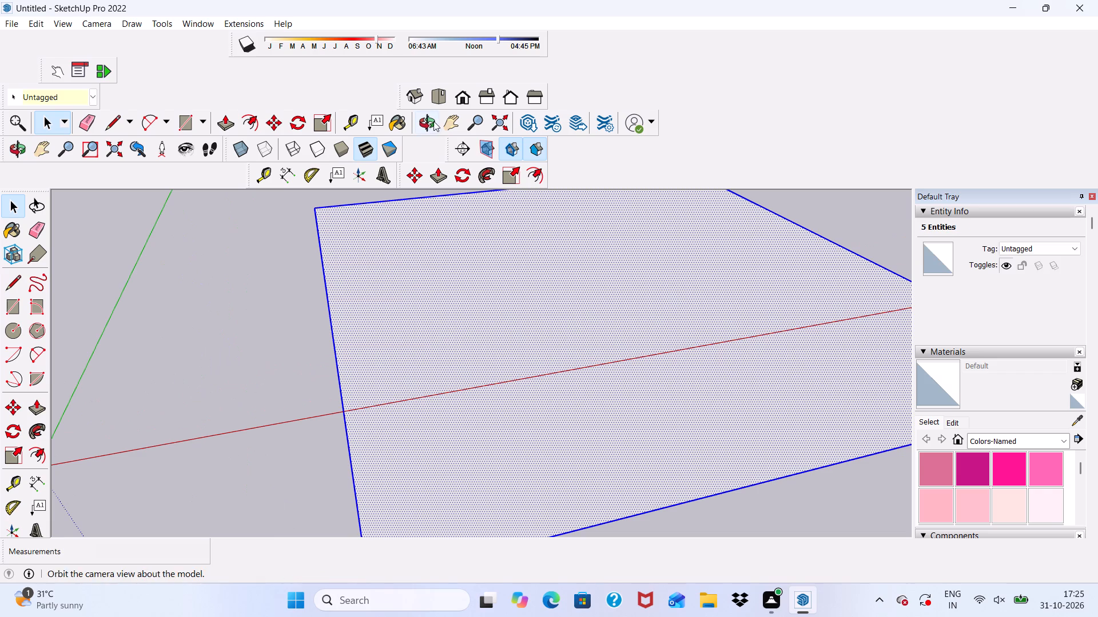
pyautogui.click(417, 169)
pyautogui.scroll(-6, 408, 155)
pyautogui.click(387, 422)
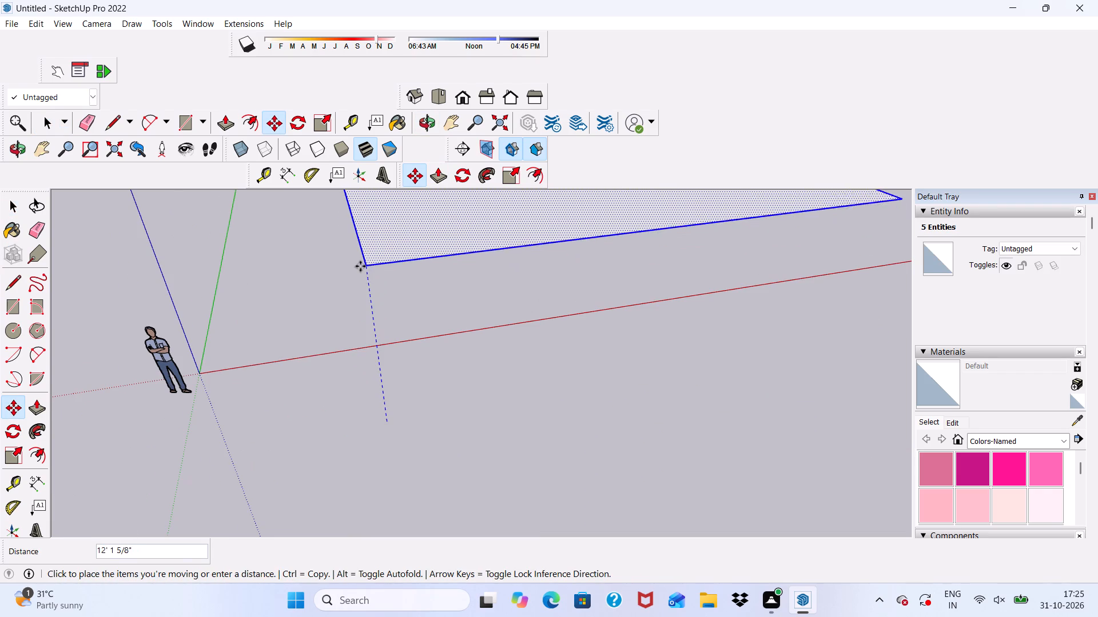
pyautogui.click(360, 279)
pyautogui.press('space')
pyautogui.scroll(-2, 364, 293)
pyautogui.click(364, 295)
# Push/Pull the moved square face upward by 10' to form a box.
pyautogui.scroll(-1, 362, 282)
pyautogui.moveTo(362, 282); pyautogui.dragTo(288, 270, button='middle')
pyautogui.scroll(3, 405, 248)
pyautogui.scroll(-4, 404, 250)
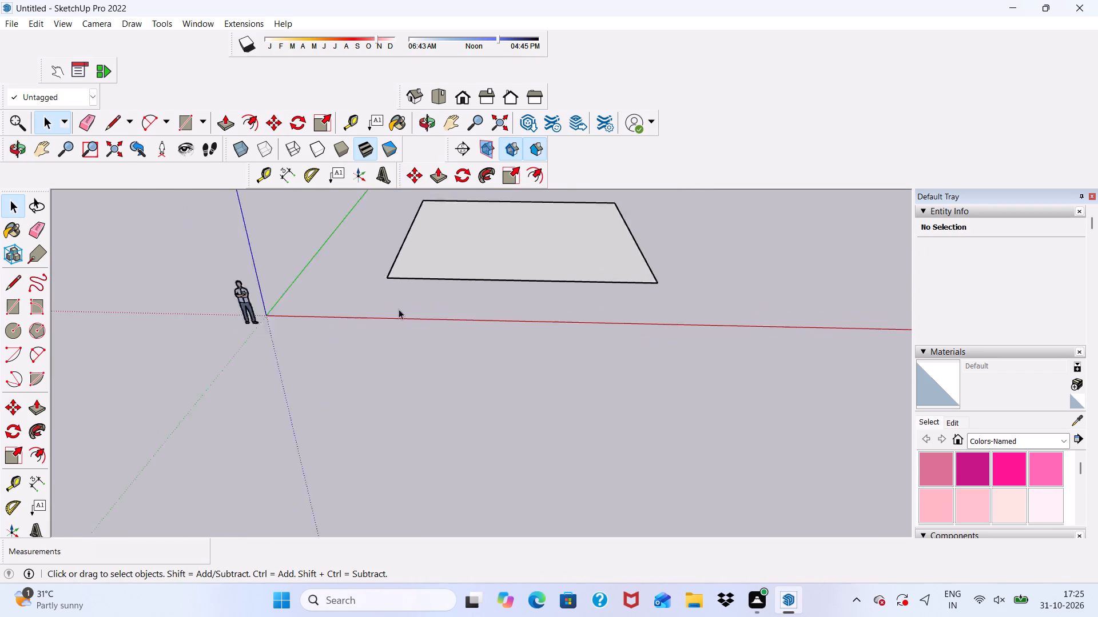
pyautogui.scroll(-2, 399, 309)
pyautogui.scroll(11, 456, 172)
pyautogui.click(462, 238)
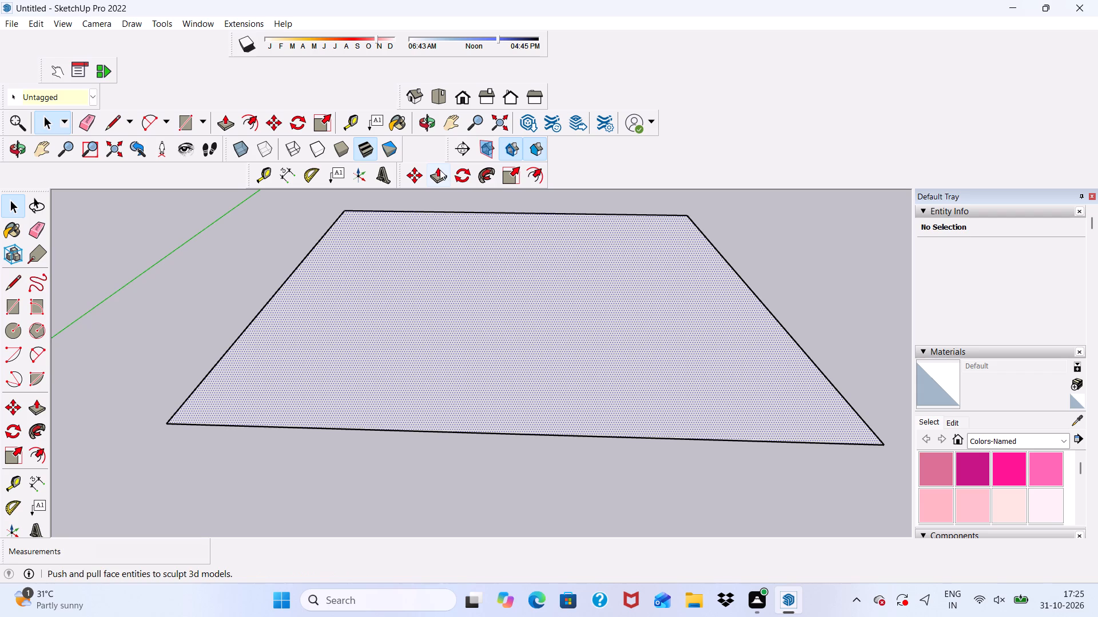
pyautogui.click(440, 170)
pyautogui.click(433, 320)
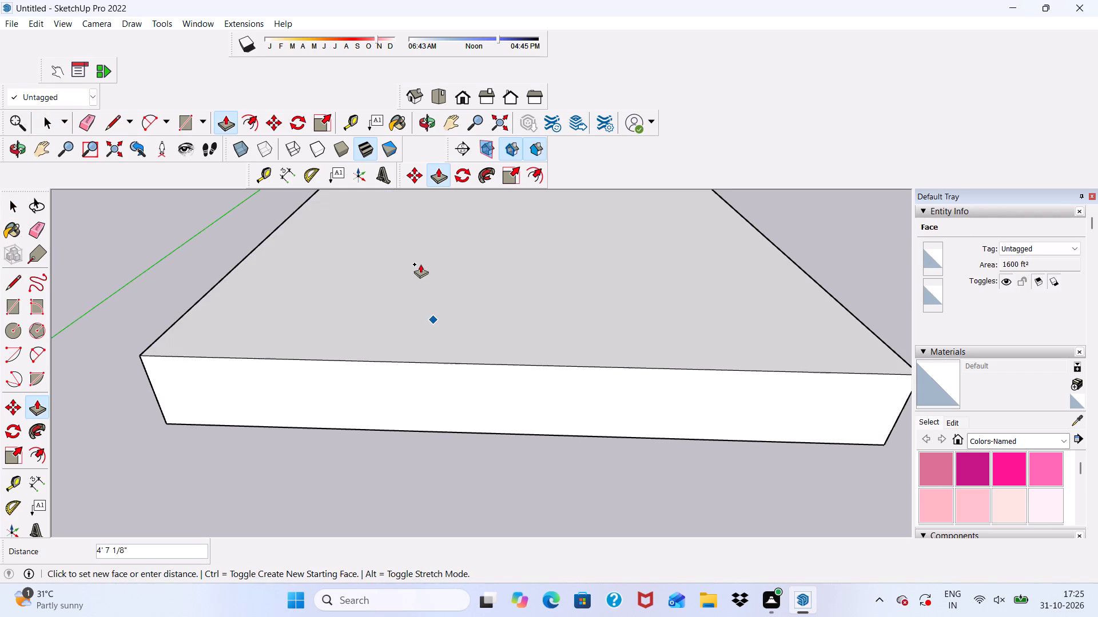
pyautogui.write("10'")
pyautogui.press('Return')
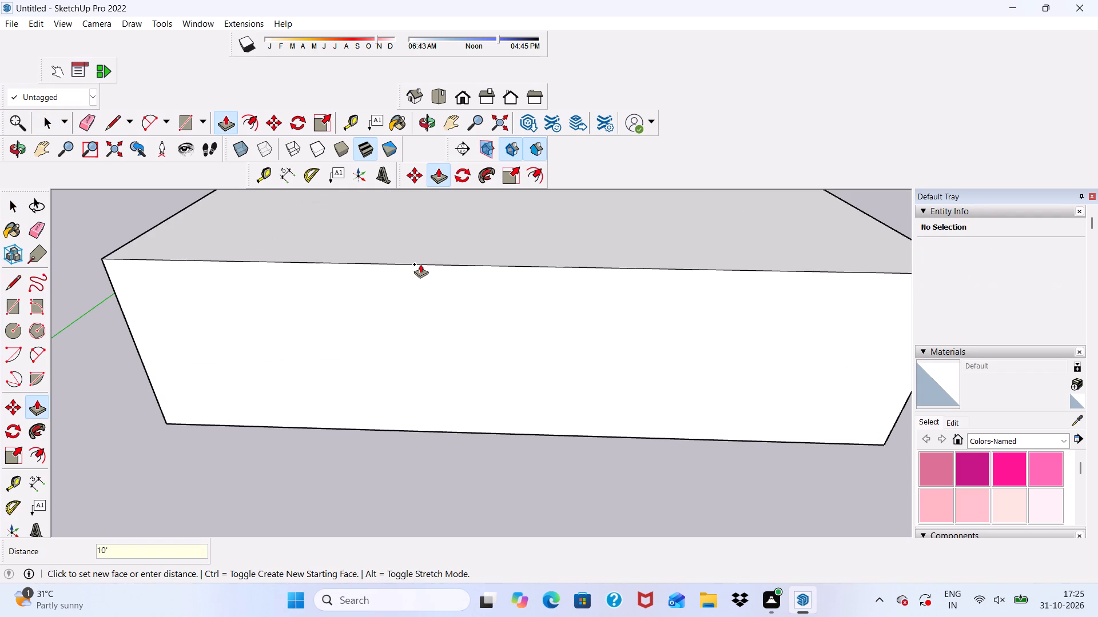
pyautogui.press('space')
# Examine the extruded box from eye level and from slightly above its front face.
pyautogui.scroll(-5, 429, 341)
pyautogui.moveTo(498, 513); pyautogui.dragTo(430, 396, button='middle')
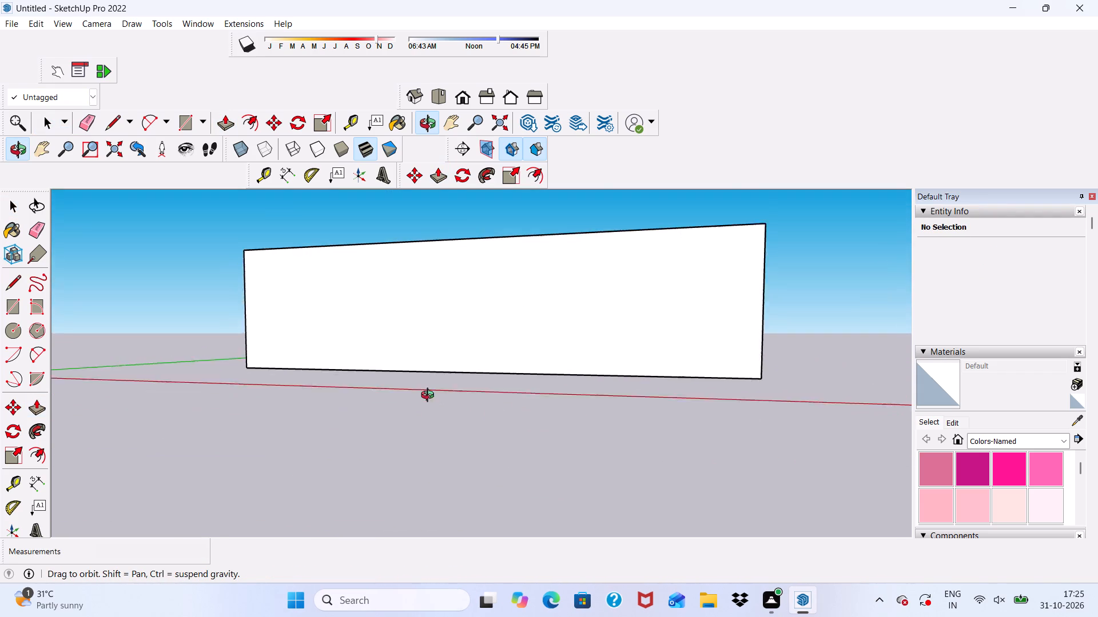
pyautogui.moveTo(430, 396); pyautogui.dragTo(421, 395, button='middle')
pyautogui.scroll(8, 440, 330)
pyautogui.scroll(-7, 440, 327)
pyautogui.moveTo(436, 373); pyautogui.dragTo(520, 423, button='middle')
pyautogui.scroll(2, 410, 321)
pyautogui.scroll(-6, 363, 287)
pyautogui.moveTo(391, 396); pyautogui.dragTo(405, 390, button='middle')
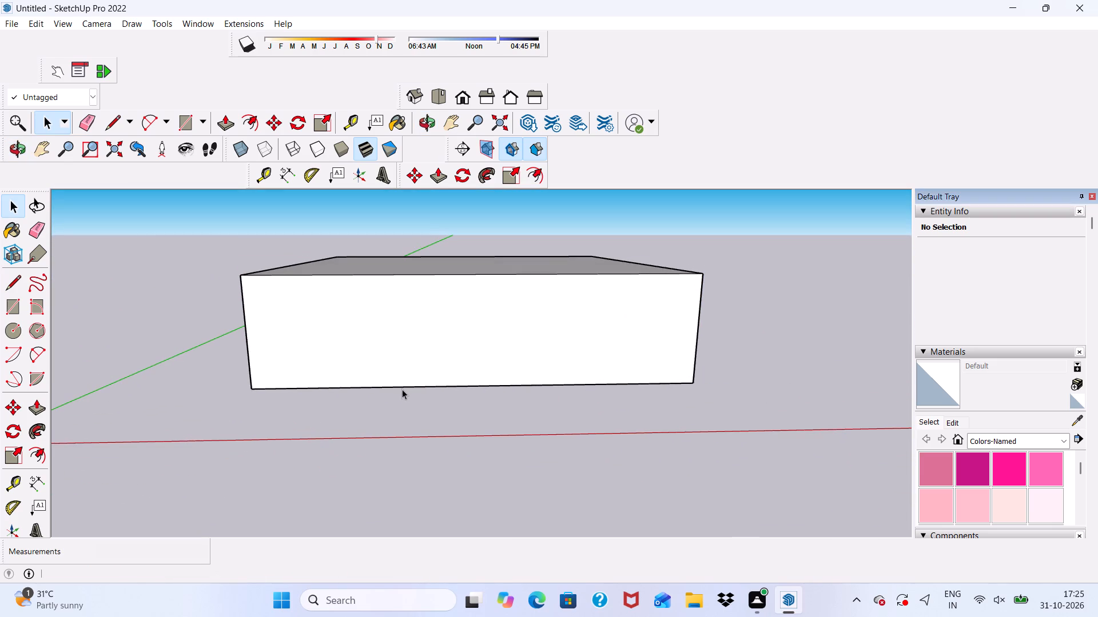
# Undo the extrusion of the square face.
pyautogui.hotkey('ctrl', 'z')
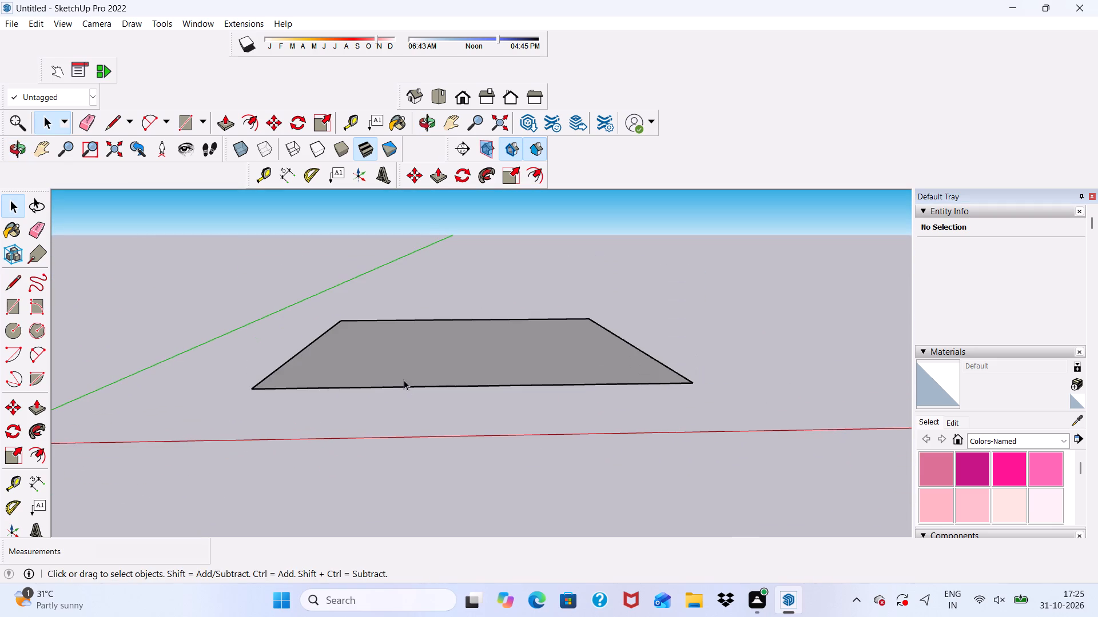
pyautogui.press('space')
# Offset the edges of the 40' square face inward by 9" to form a wall band.
pyautogui.moveTo(410, 359); pyautogui.dragTo(421, 438, button='middle')
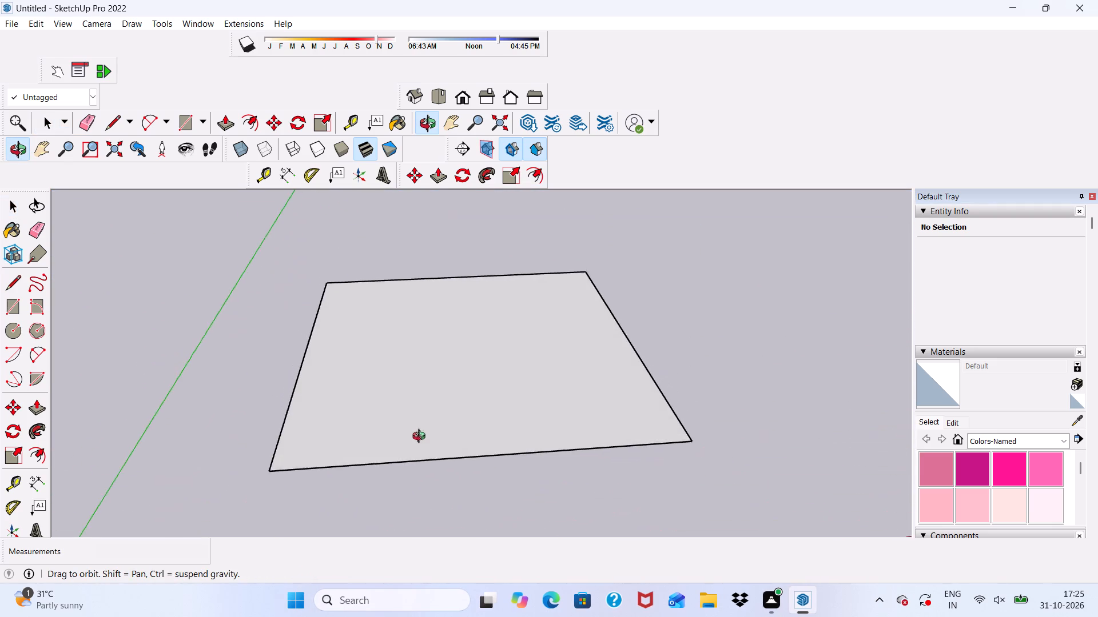
pyautogui.moveTo(421, 438); pyautogui.dragTo(421, 438, button='middle')
pyautogui.scroll(4, 323, 394)
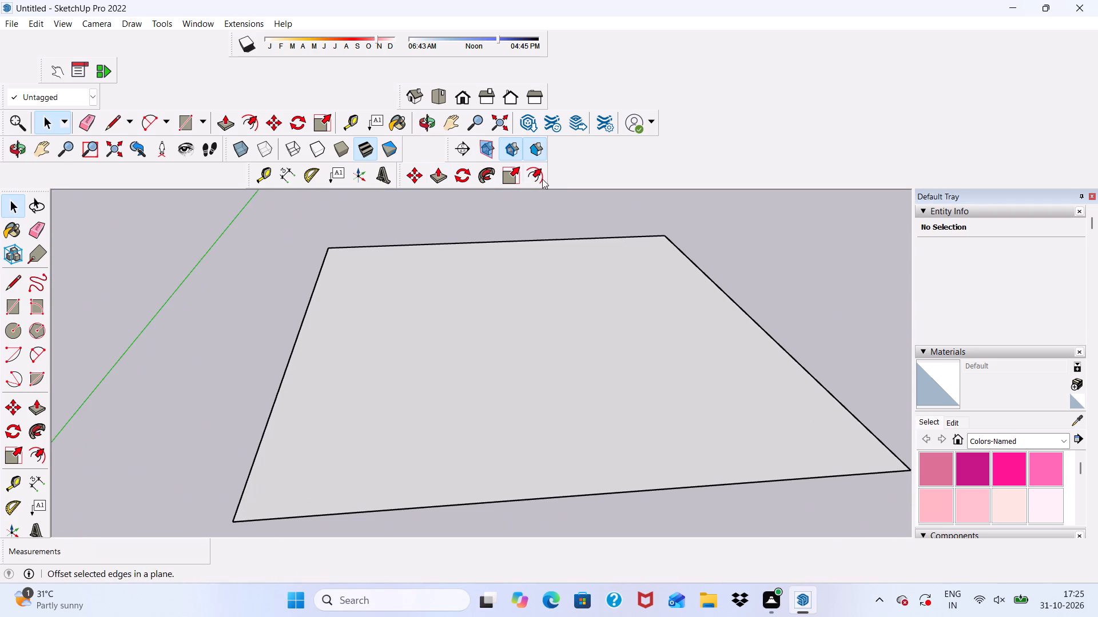
pyautogui.click(540, 174)
pyautogui.click(363, 375)
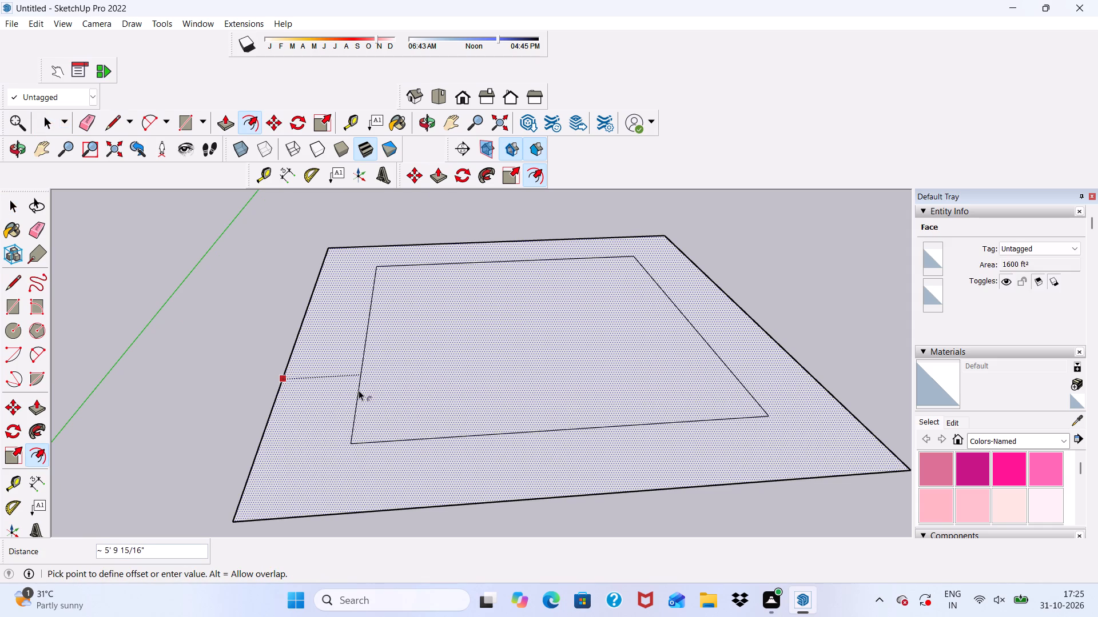
pyautogui.press('9')
pyautogui.hotkey('shift', '"')
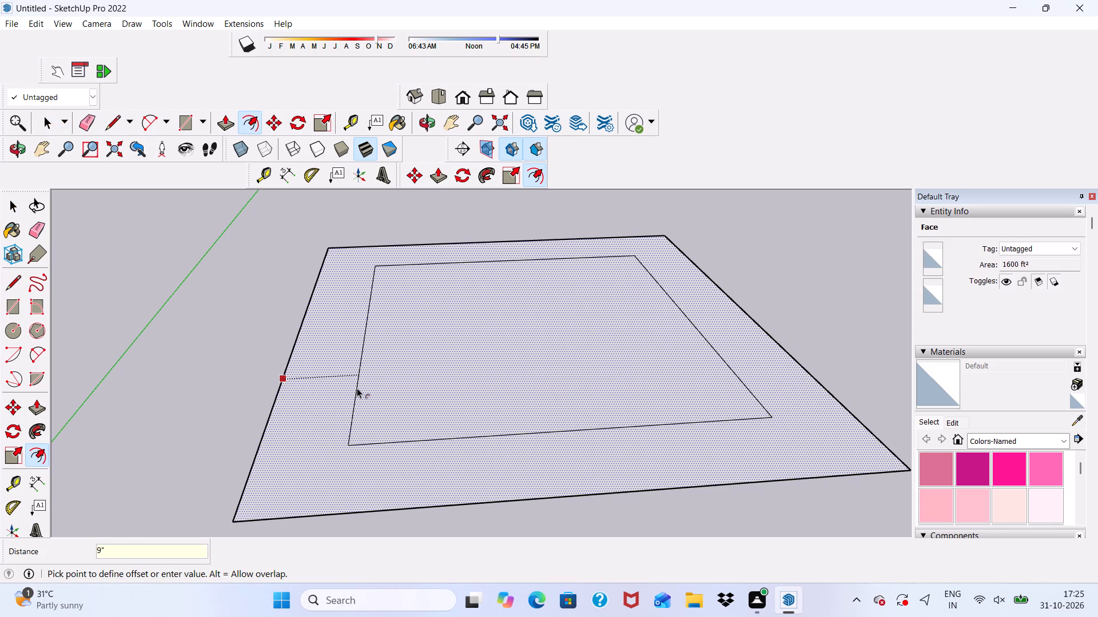
pyautogui.press('Return')
pyautogui.press('space')
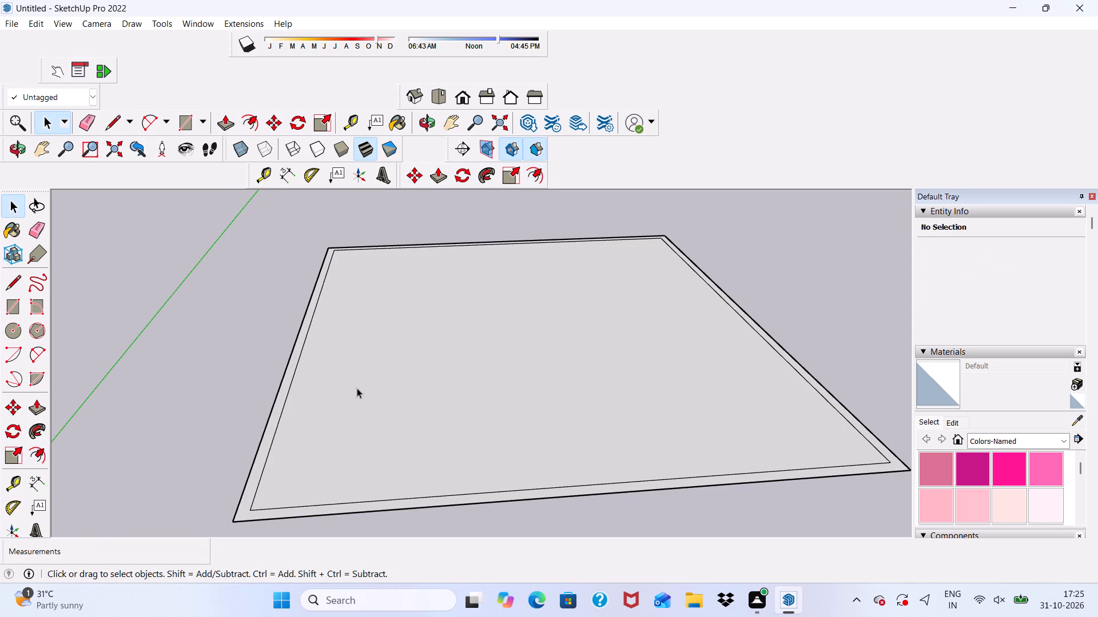
# Offset the wall band's outer boundary outward by about 6' to form a surrounding border face.
pyautogui.scroll(-4, 311, 382)
pyautogui.scroll(8, 274, 407)
pyautogui.scroll(-6, 291, 390)
pyautogui.scroll(6, 292, 384)
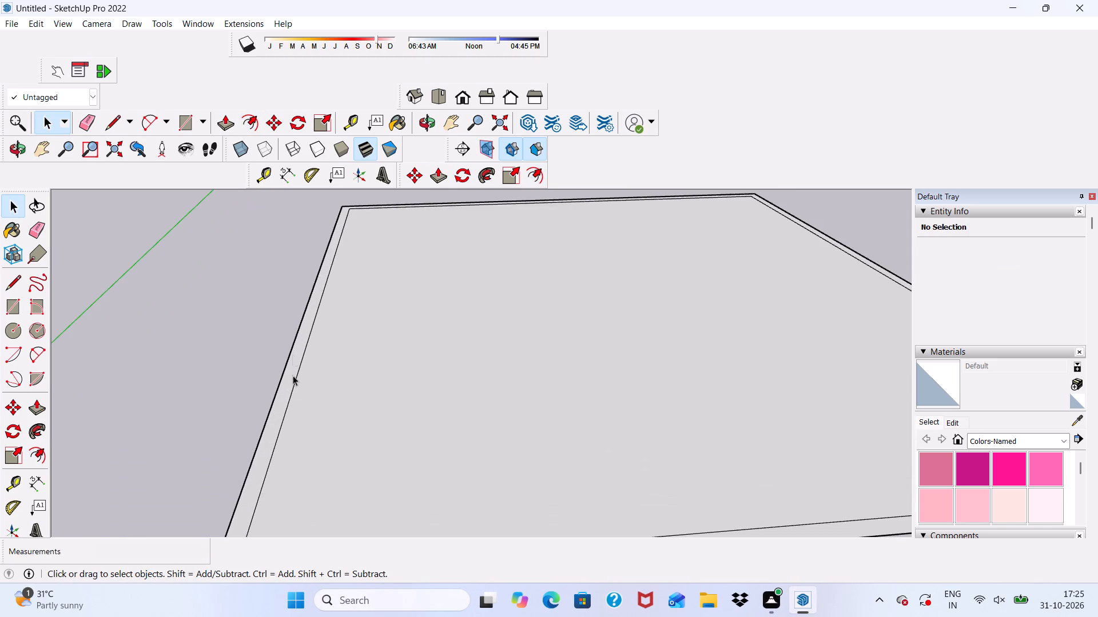
pyautogui.scroll(-4, 288, 289)
pyautogui.scroll(4, 275, 339)
pyautogui.doubleClick(297, 358)
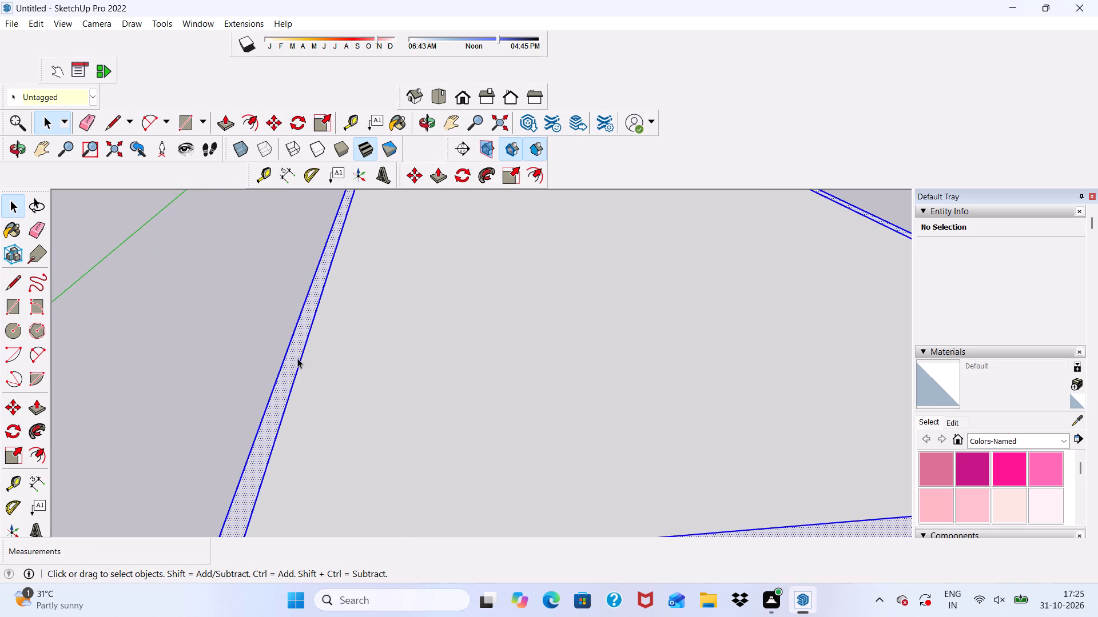
pyautogui.click(260, 318)
pyautogui.scroll(4, 312, 351)
pyautogui.click(295, 349)
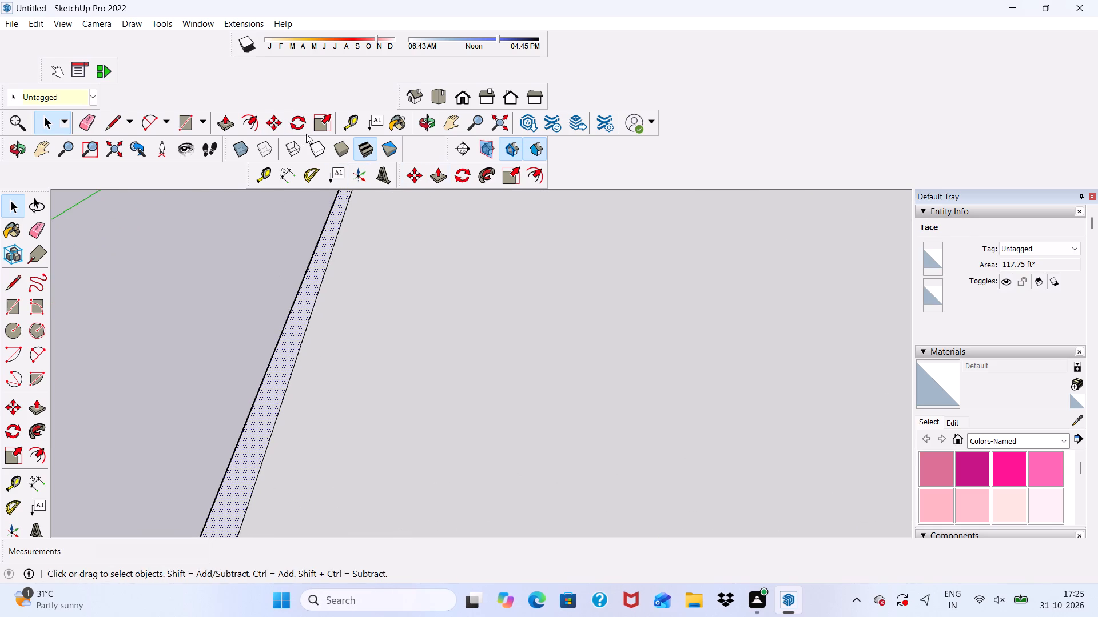
pyautogui.click(253, 111)
pyautogui.click(291, 327)
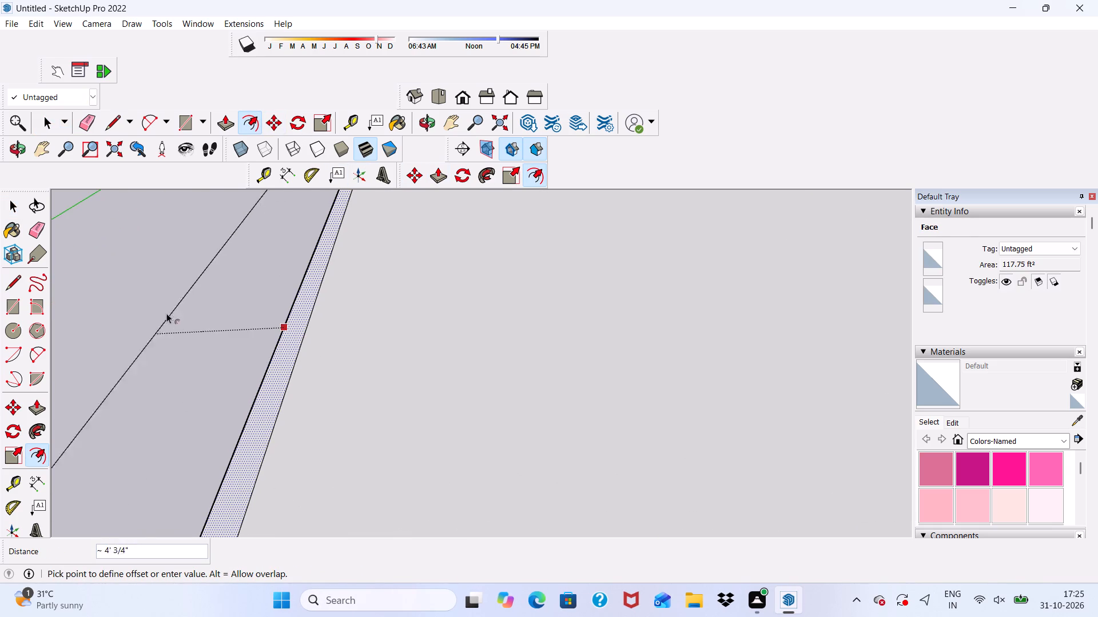
pyautogui.scroll(-4, 138, 307)
pyautogui.scroll(-10, 172, 266)
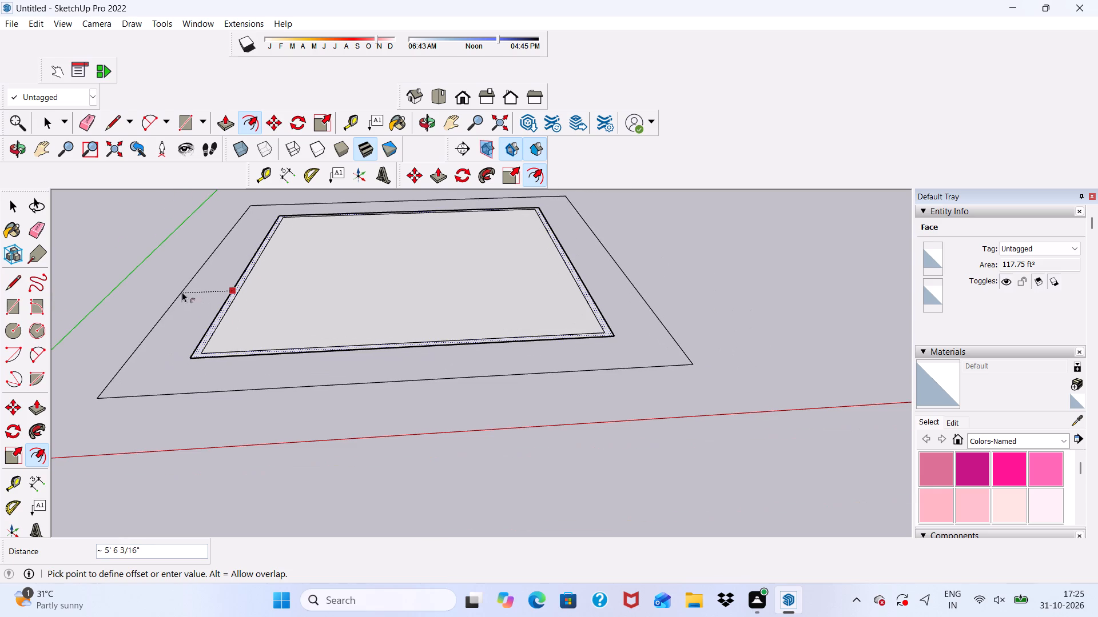
pyautogui.click(174, 298)
pyautogui.press('space')
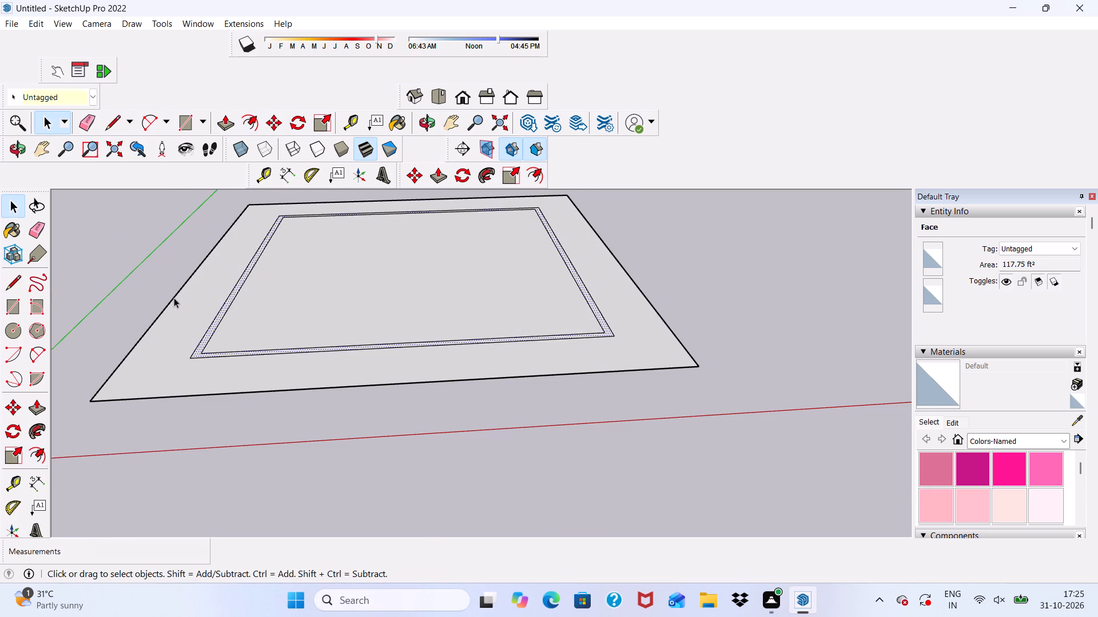
pyautogui.click(701, 294)
# Draw a small rectangle less than 3' long across the 9" wall band, partway along the side facing the green axis.
pyautogui.moveTo(110, 325); pyautogui.dragTo(126, 395, button='middle')
pyautogui.click(185, 121)
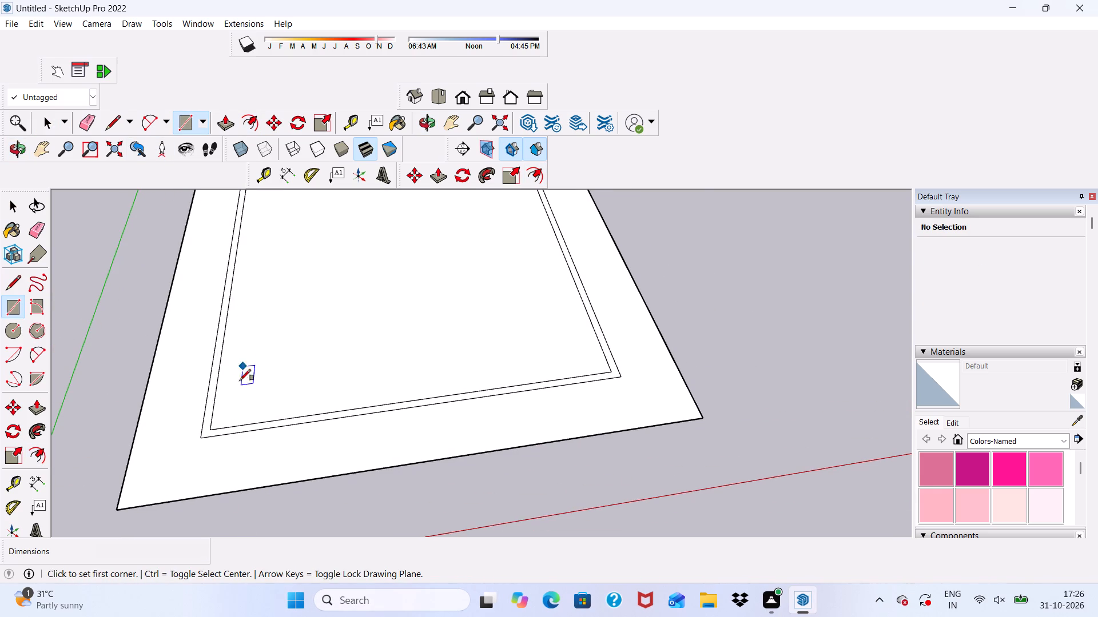
pyautogui.scroll(8, 212, 351)
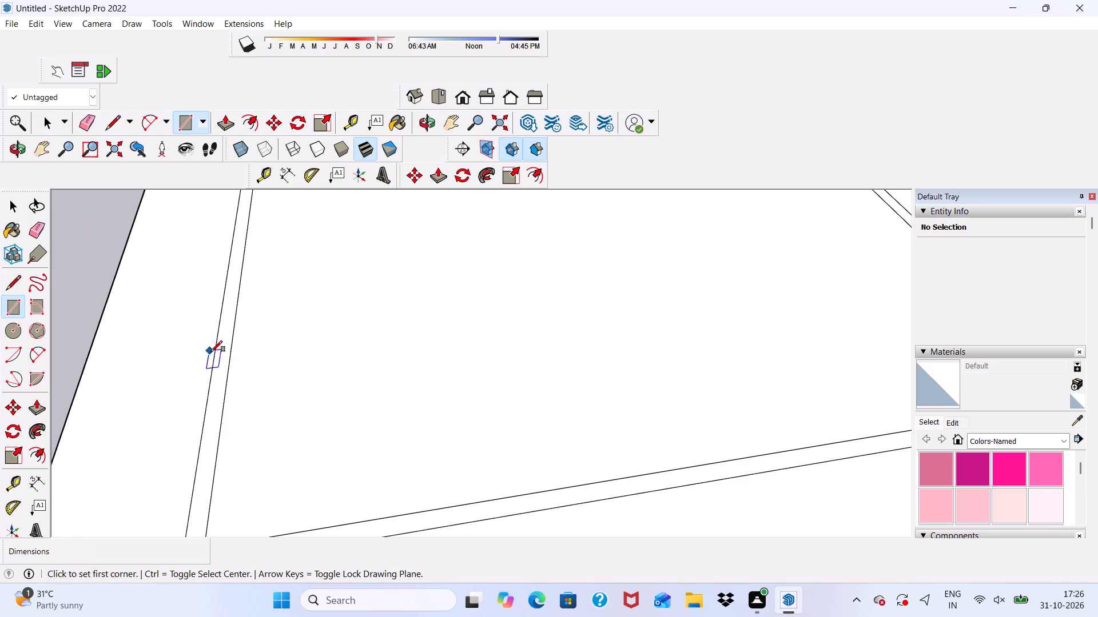
pyautogui.click(213, 354)
pyautogui.scroll(4, 229, 317)
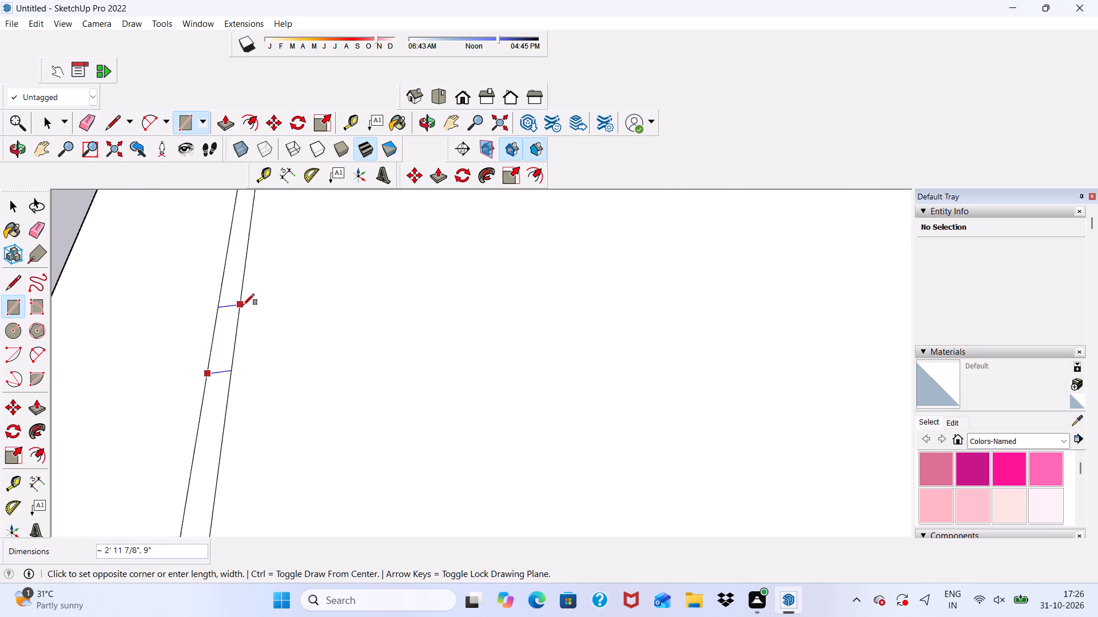
pyautogui.click(234, 317)
pyautogui.scroll(-6, 240, 298)
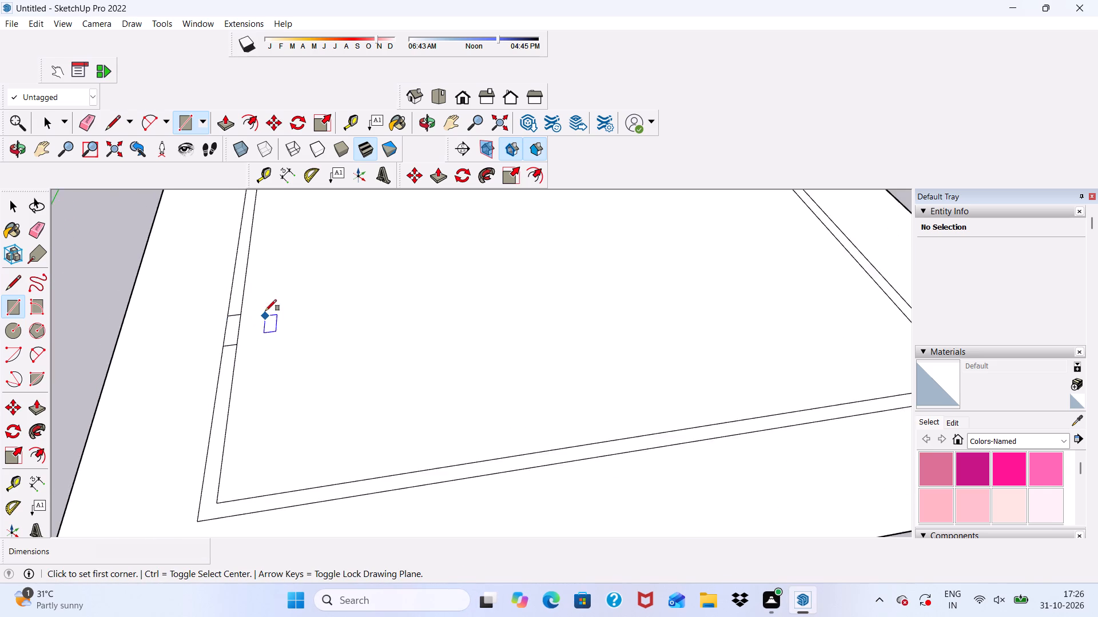
pyautogui.scroll(-6, 265, 311)
pyautogui.press('space')
# Copy the small rectangle with its edges about 10' 5" along the wall band to the front corner.
pyautogui.scroll(5, 248, 387)
pyautogui.doubleClick(249, 290)
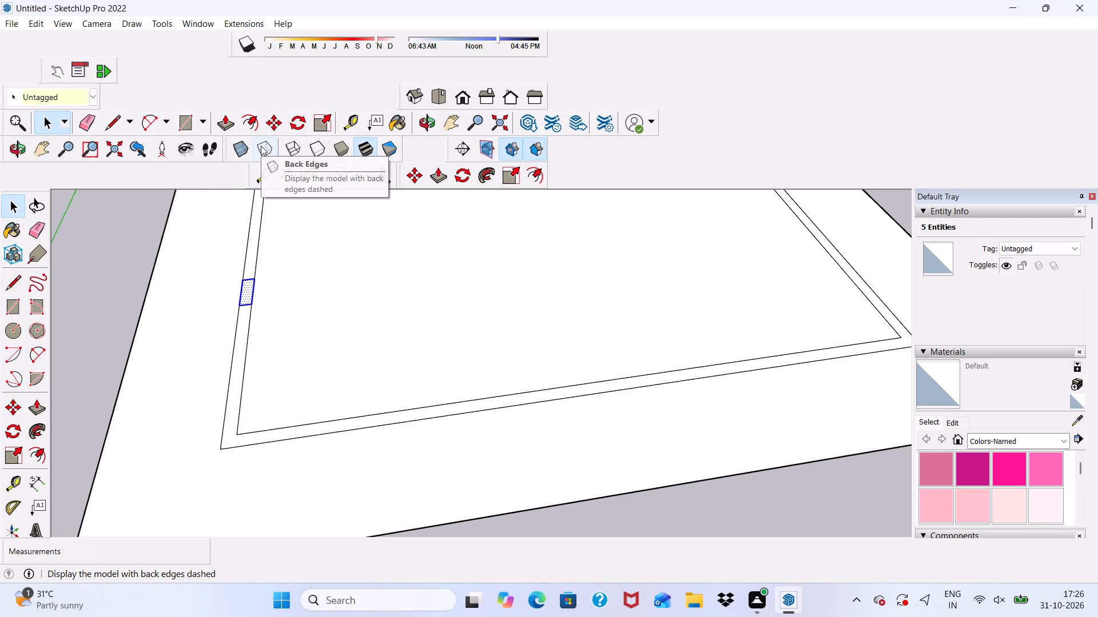
pyautogui.scroll(2, 260, 171)
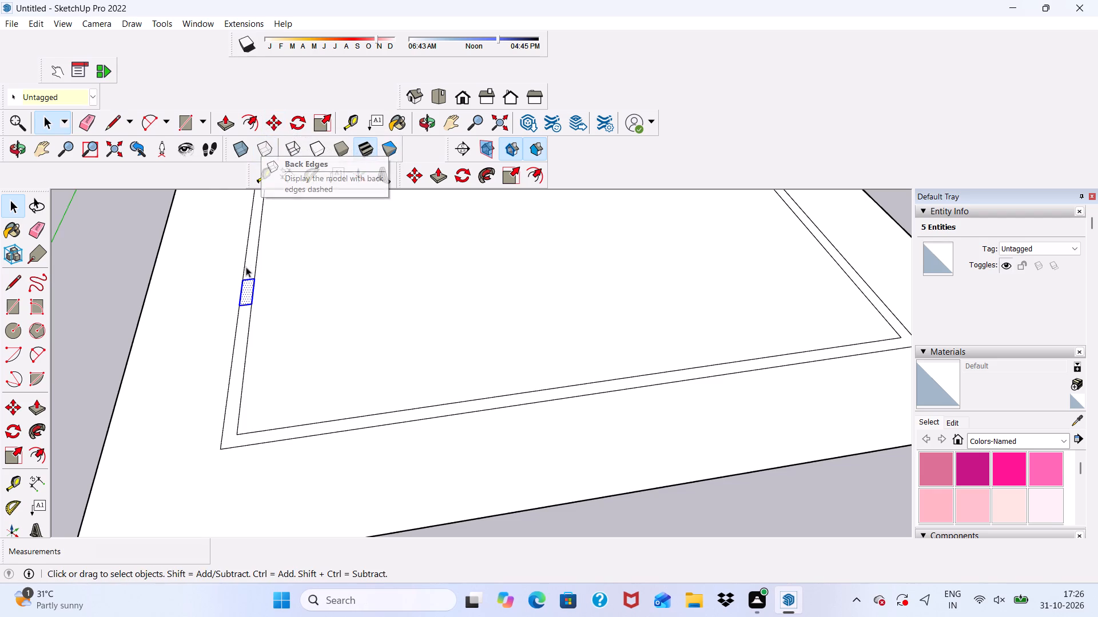
pyautogui.click(268, 121)
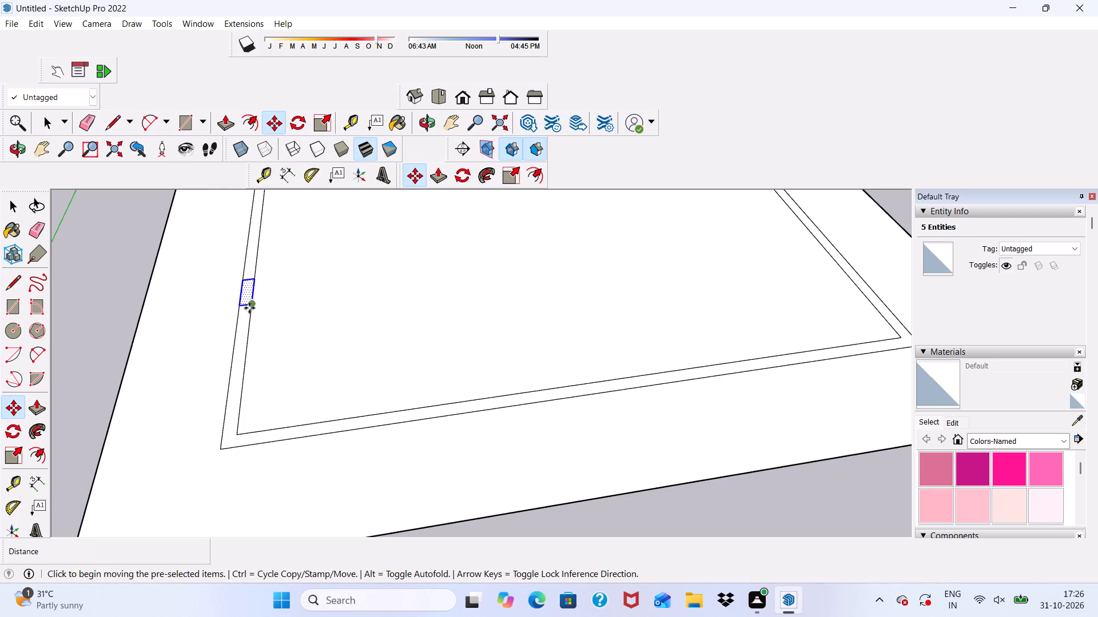
pyautogui.click(244, 292)
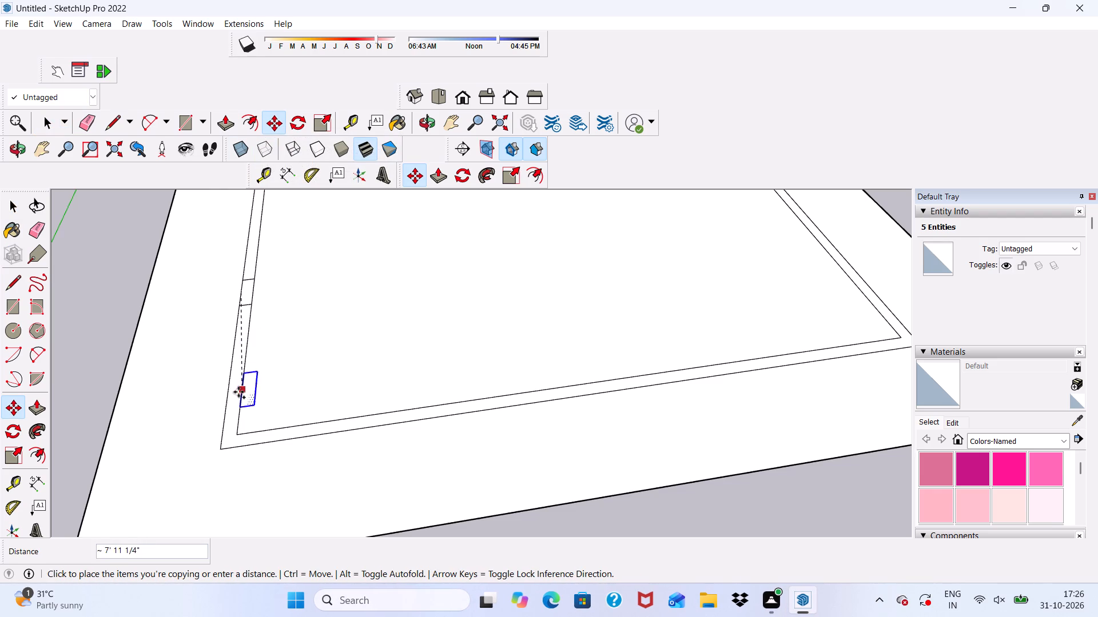
pyautogui.click(221, 430)
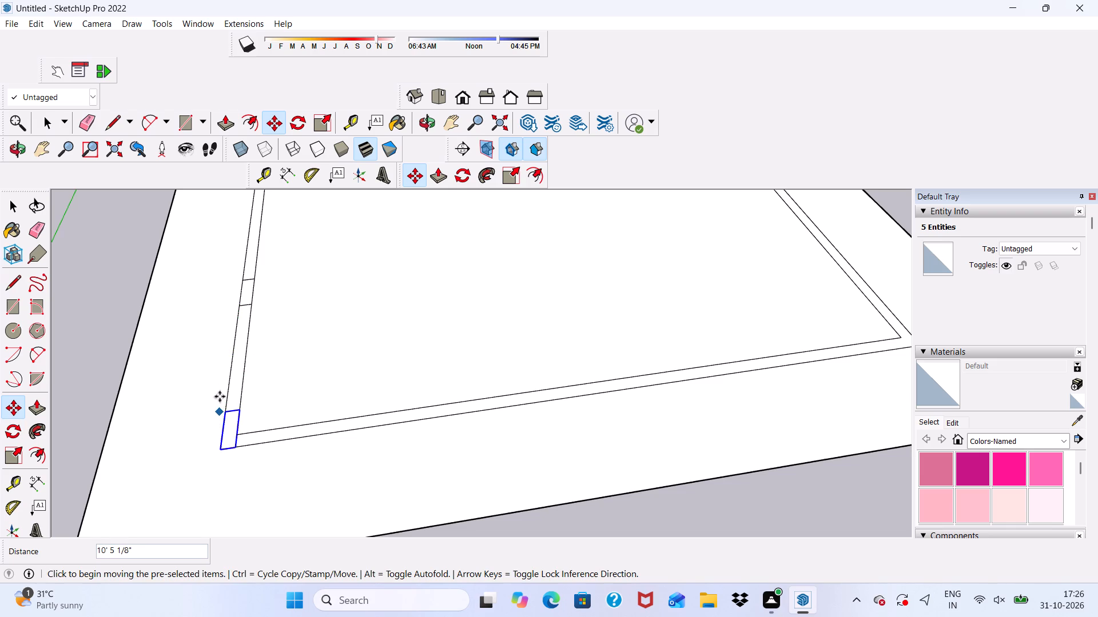
pyautogui.scroll(-5, 229, 335)
pyautogui.scroll(1, 257, 409)
pyautogui.scroll(5, 242, 312)
pyautogui.press('space')
# Copy the original small rectangle about 10' 2" along the wall band toward the back corner and multiply the copy by 3.
pyautogui.doubleClick(244, 316)
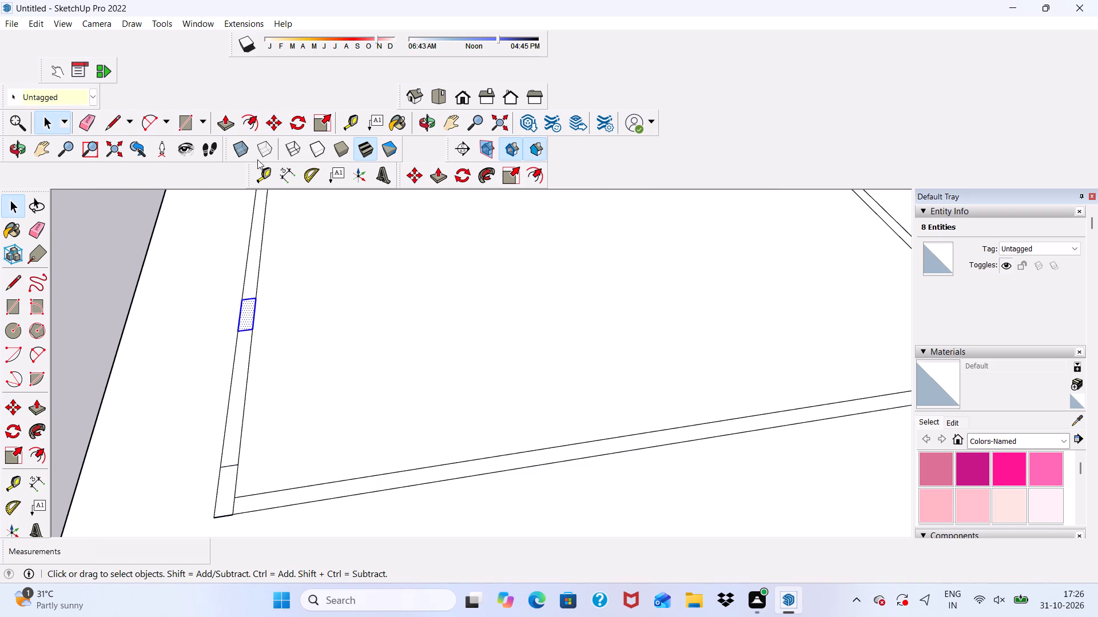
pyautogui.click(271, 122)
pyautogui.scroll(-13, 270, 314)
pyautogui.scroll(4, 270, 356)
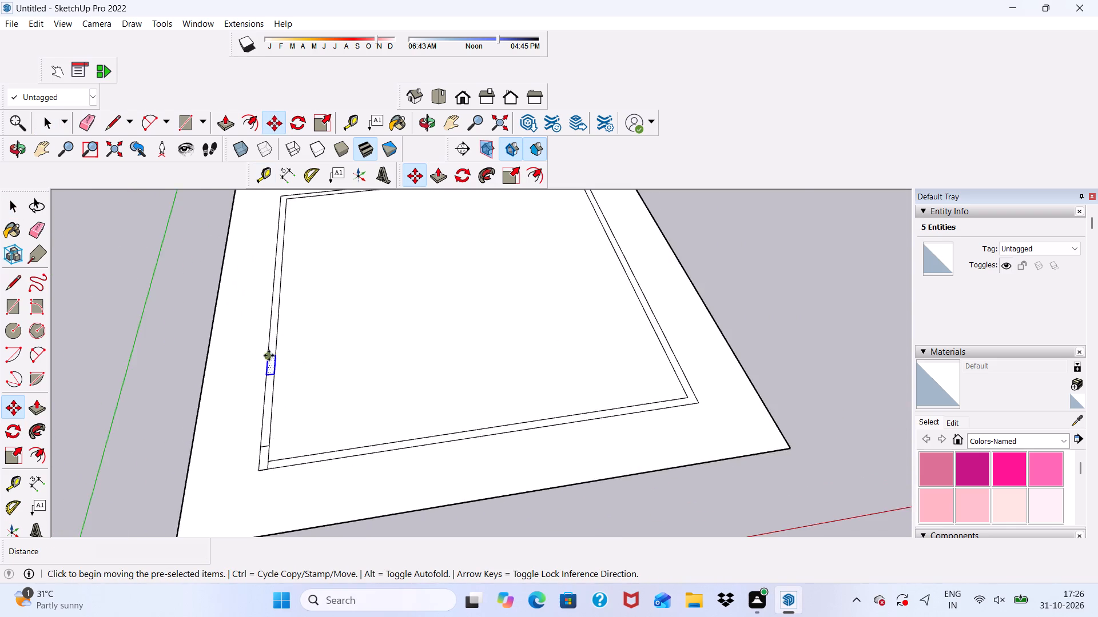
pyautogui.scroll(8, 269, 355)
pyautogui.click(262, 360)
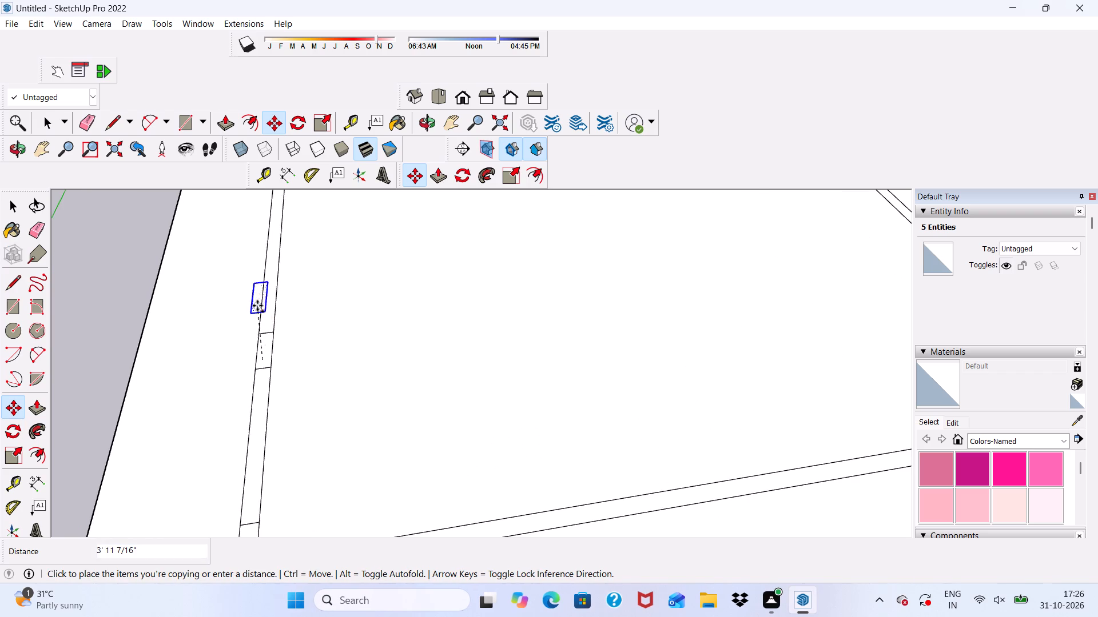
pyautogui.scroll(-10, 264, 328)
pyautogui.scroll(9, 279, 298)
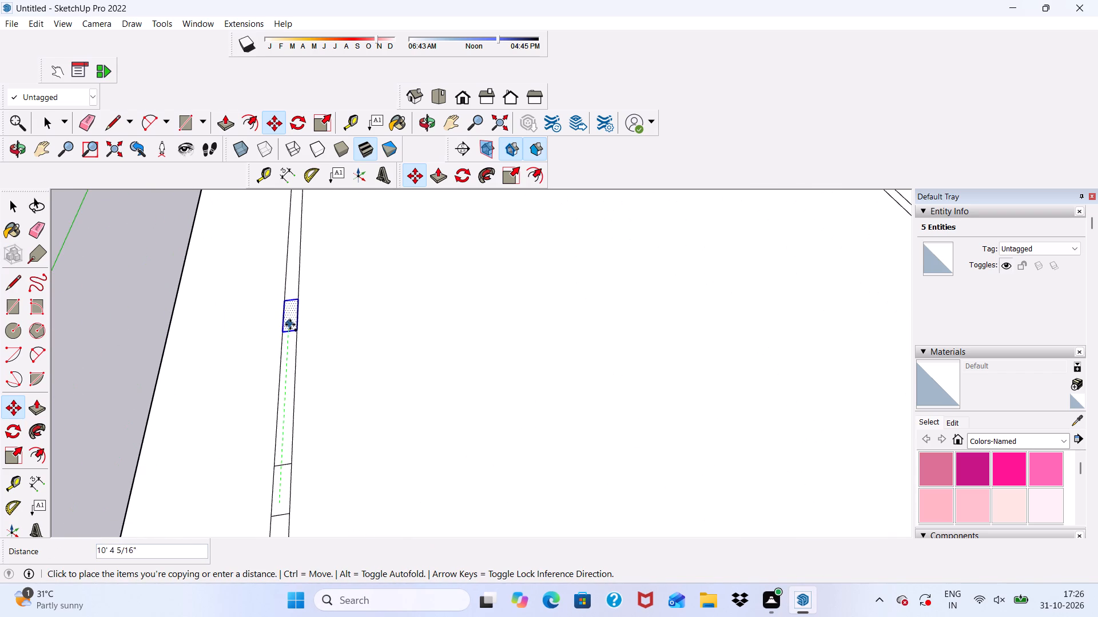
pyautogui.click(289, 327)
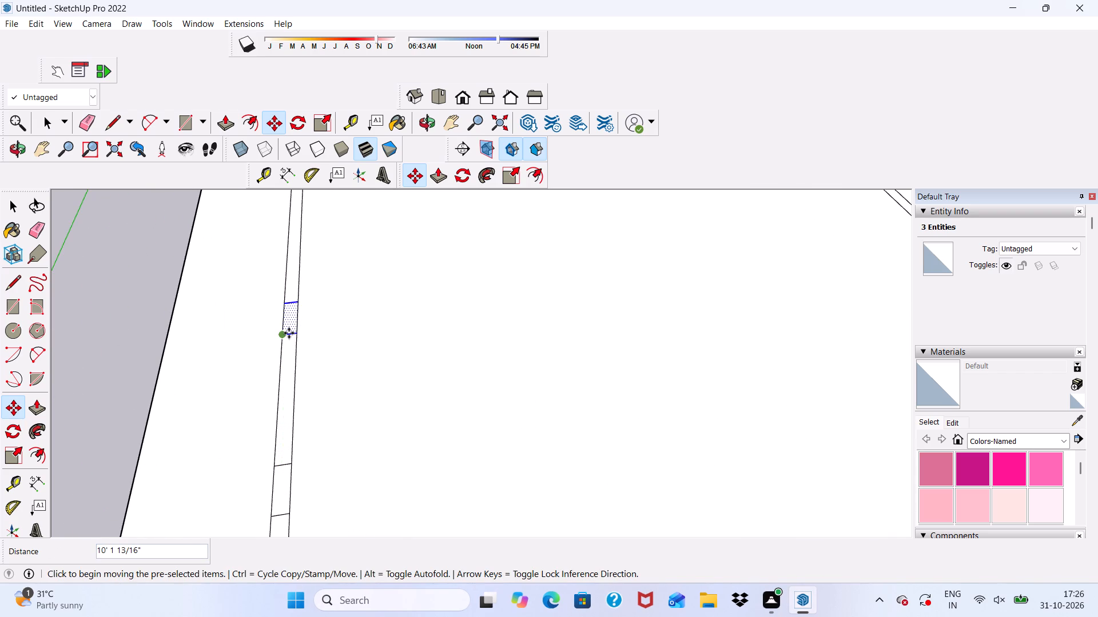
pyautogui.hotkey('shift', '*')
pyautogui.press('3')
pyautogui.press('Return')
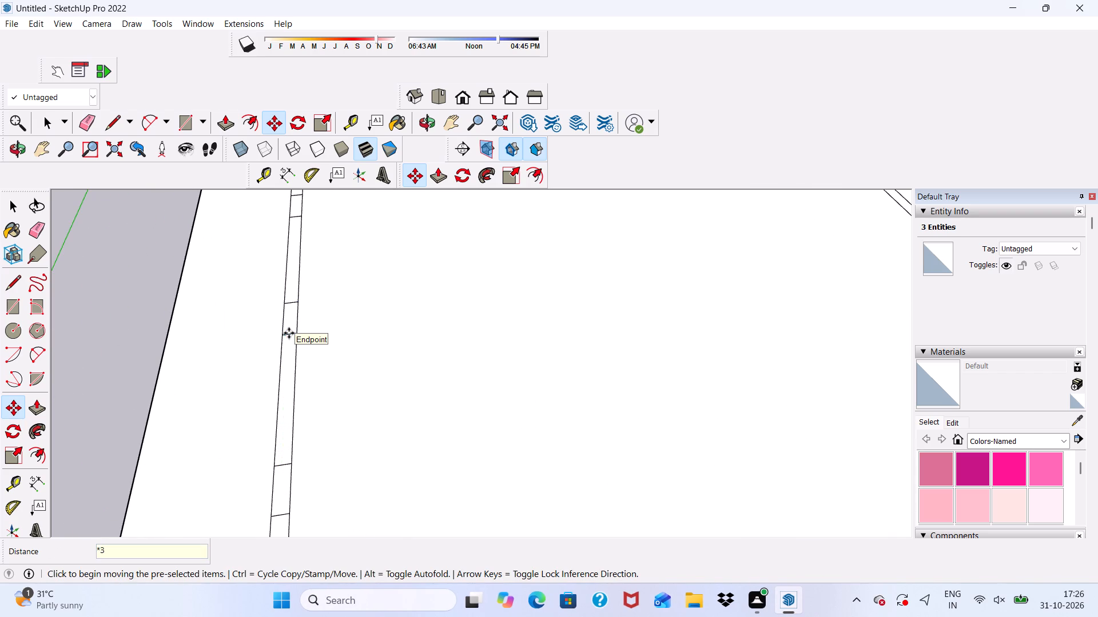
pyautogui.scroll(-13, 303, 348)
pyautogui.scroll(11, 294, 296)
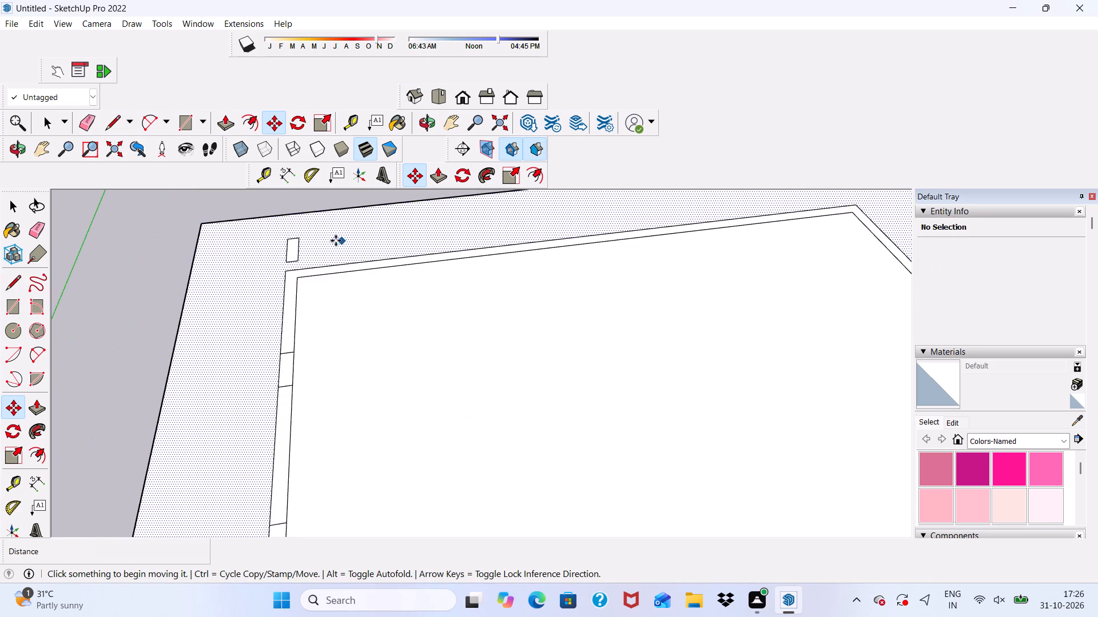
pyautogui.scroll(3, 262, 247)
pyautogui.press('space')
# Move the farthest rectangle copy, lying beyond the wall band, about 3' 4" back along the green axis into the back corner.
pyautogui.doubleClick(295, 254)
pyautogui.doubleClick(301, 254)
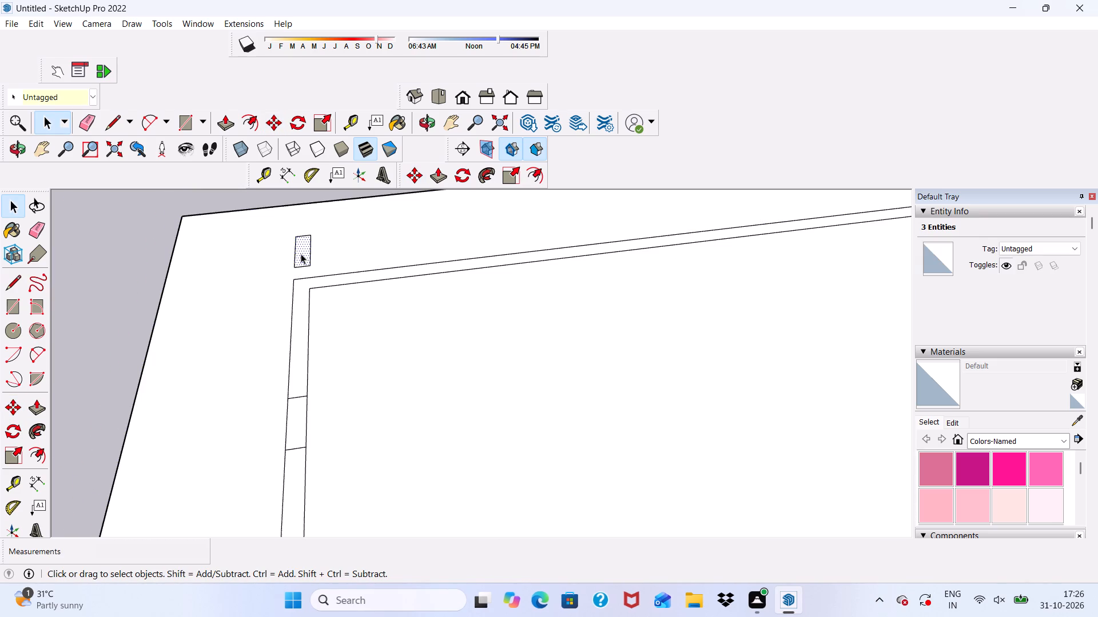
pyautogui.click(404, 178)
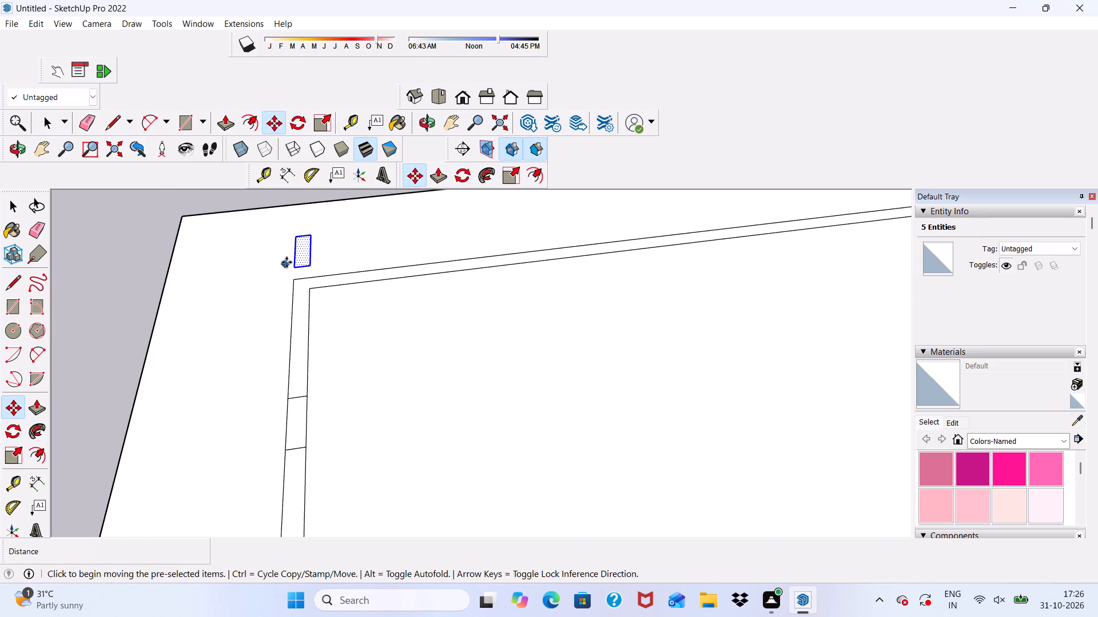
pyautogui.click(304, 247)
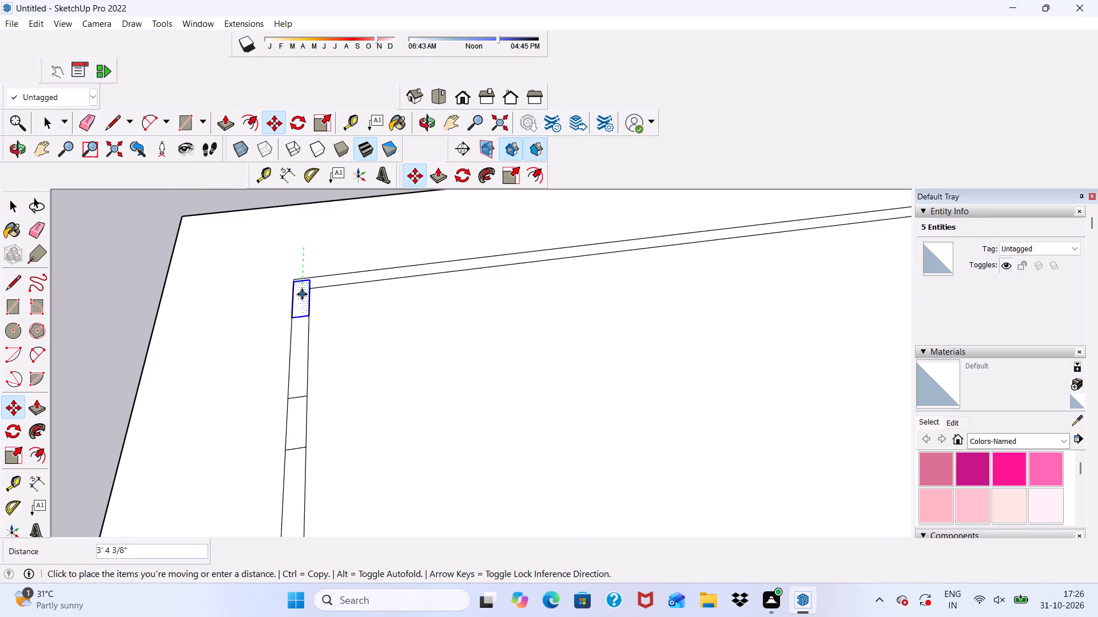
pyautogui.click(303, 292)
pyautogui.scroll(-10, 266, 293)
pyautogui.press('space')
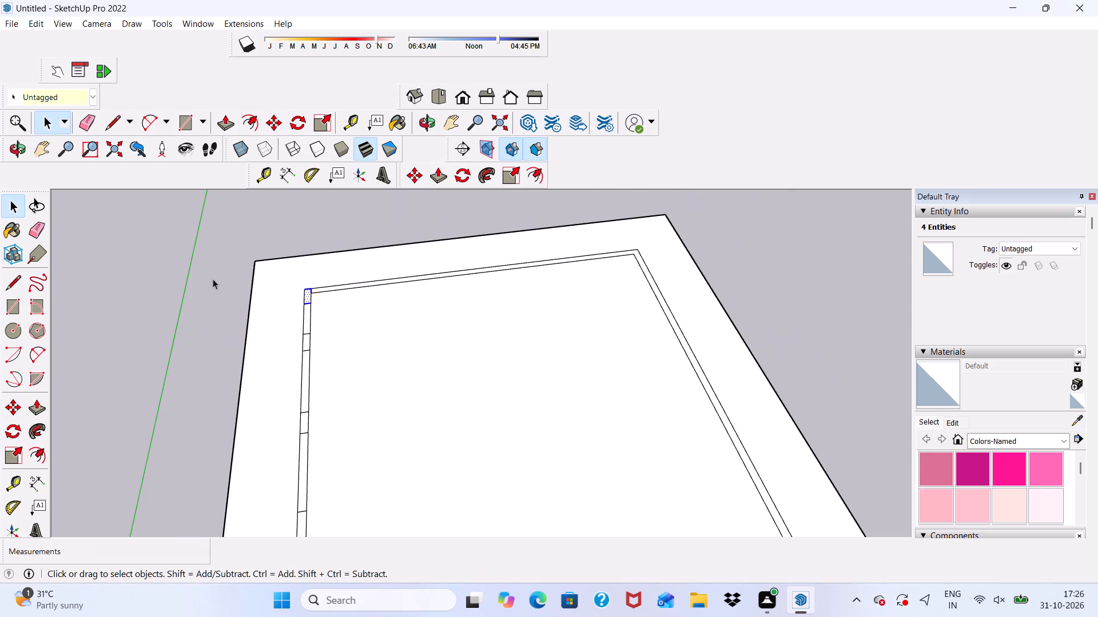
pyautogui.click(210, 277)
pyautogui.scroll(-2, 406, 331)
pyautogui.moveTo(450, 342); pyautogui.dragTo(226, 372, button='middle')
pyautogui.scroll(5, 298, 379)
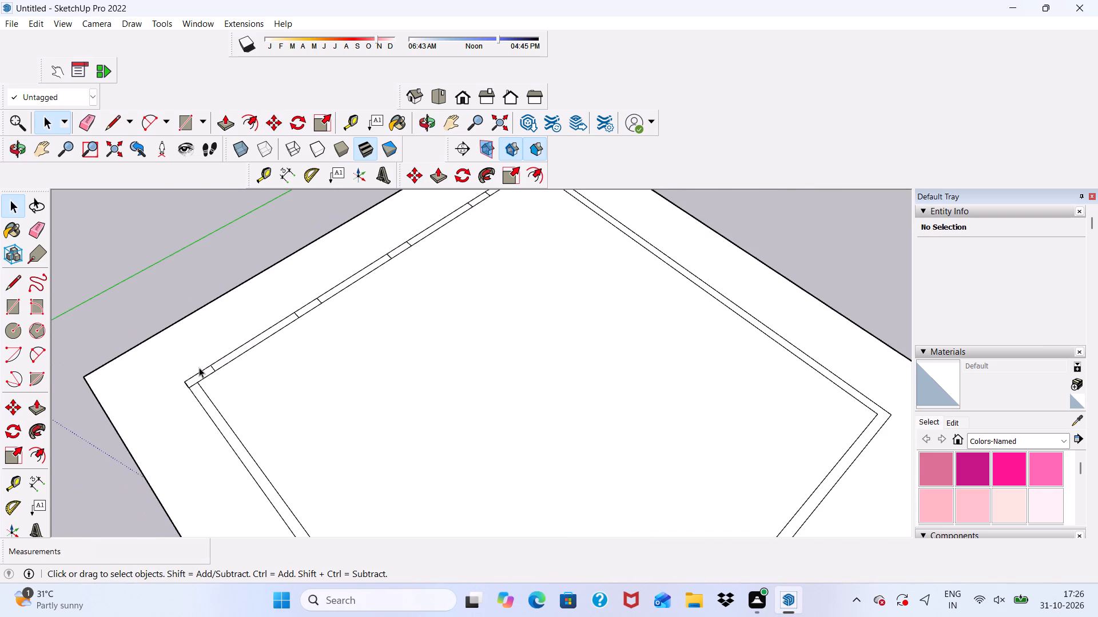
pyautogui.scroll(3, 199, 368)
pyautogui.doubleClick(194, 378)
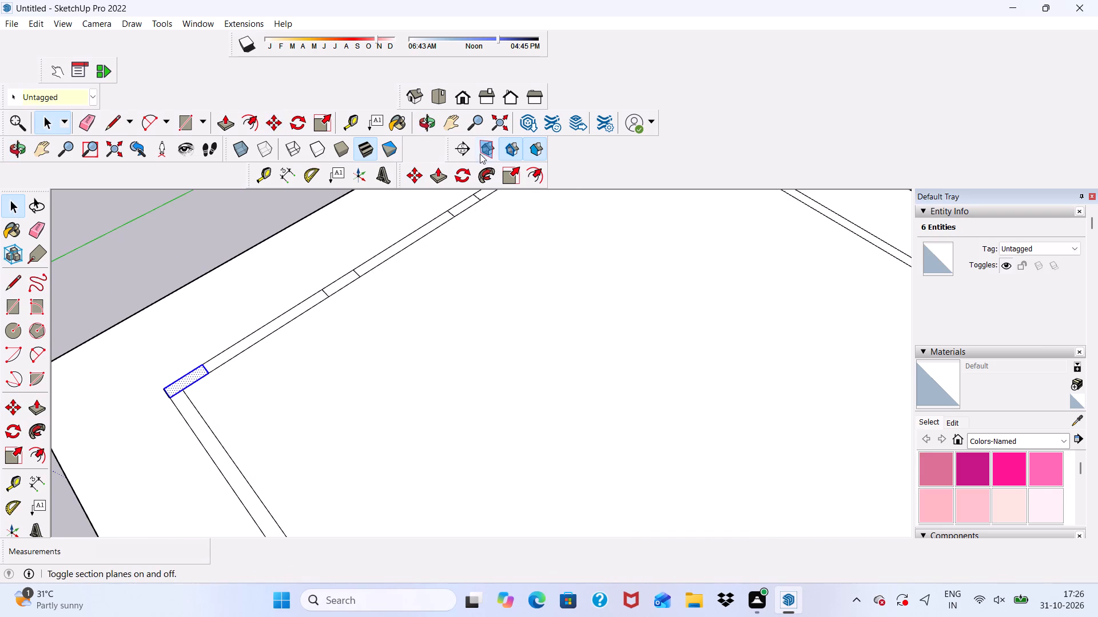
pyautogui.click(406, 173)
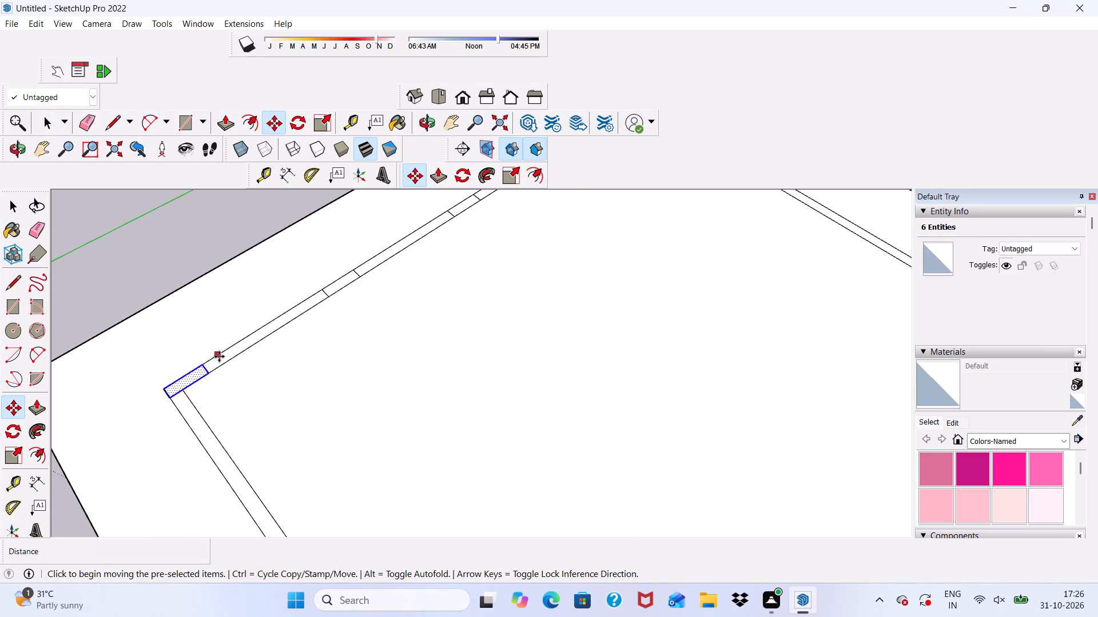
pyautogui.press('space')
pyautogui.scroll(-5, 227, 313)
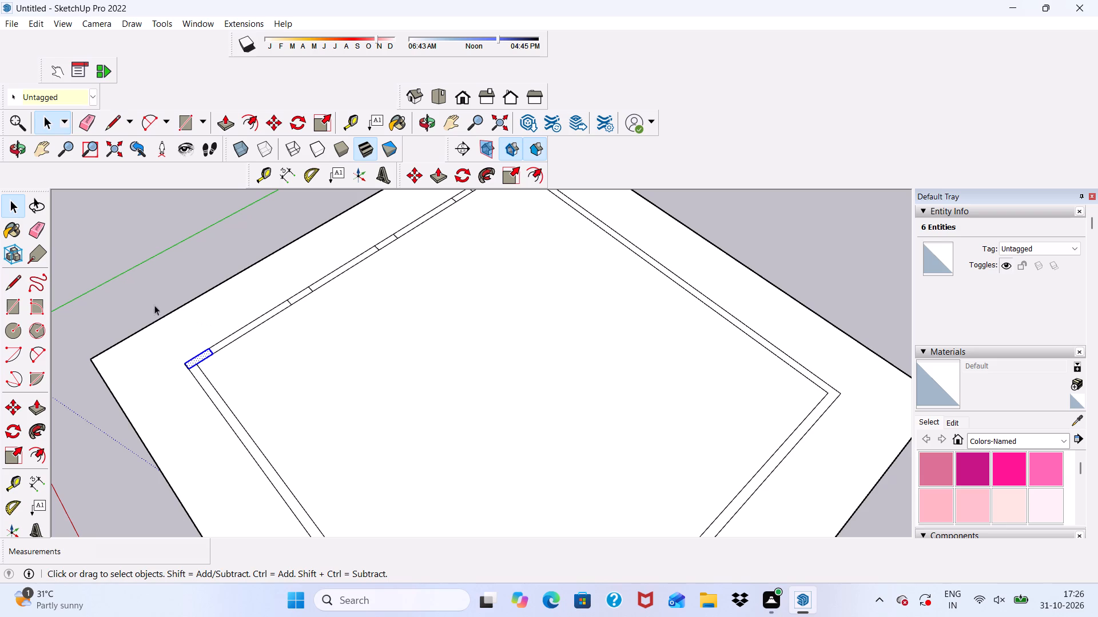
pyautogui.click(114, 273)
# Copy the second rectangle from the front corner about 10' 3" across the plan along the red axis and multiply the copy by 6.
pyautogui.scroll(6, 311, 290)
pyautogui.doubleClick(296, 295)
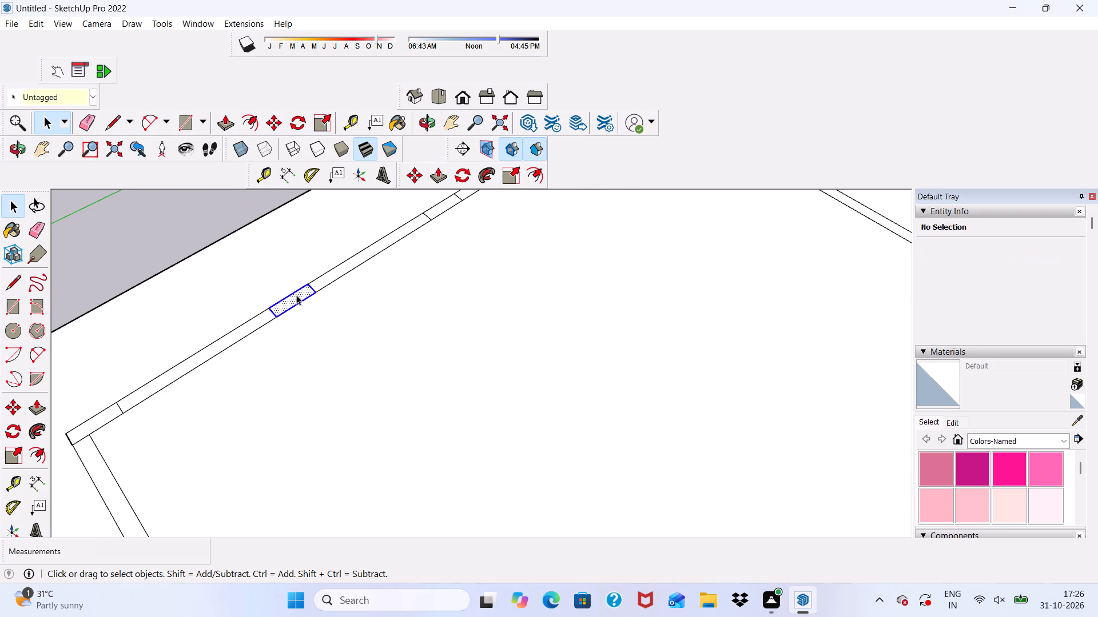
pyautogui.click(409, 172)
pyautogui.click(293, 296)
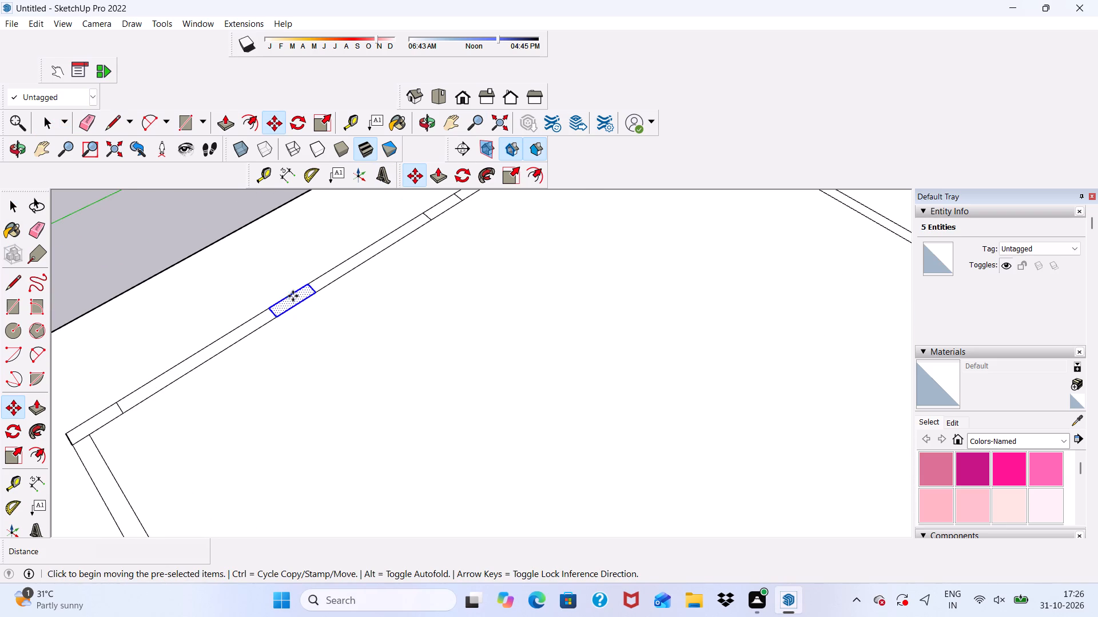
pyautogui.scroll(-5, 248, 291)
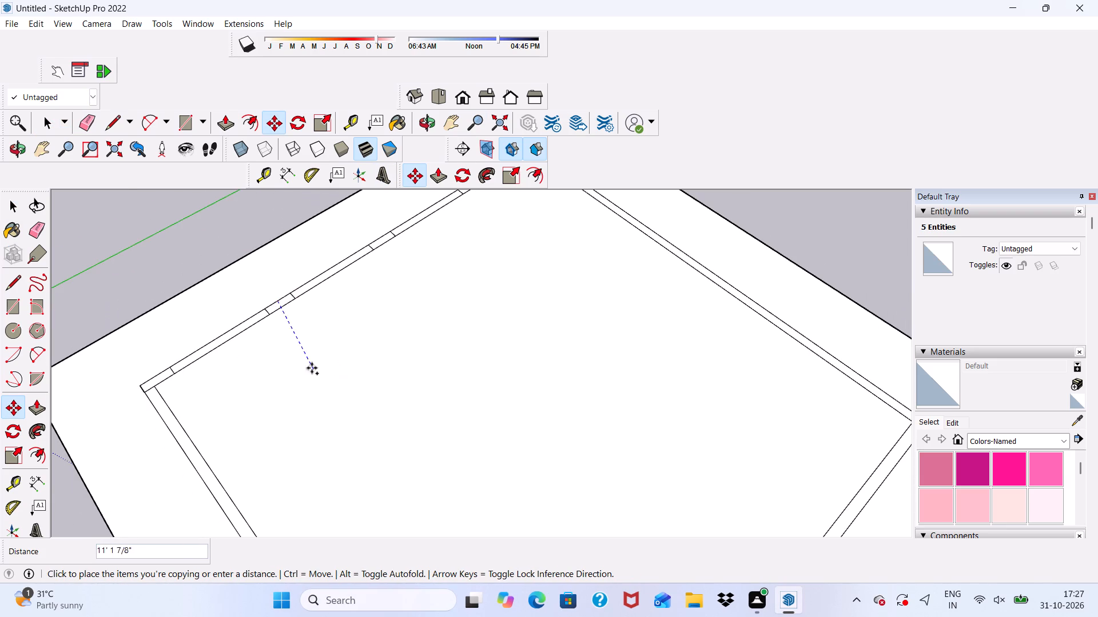
pyautogui.click(353, 383)
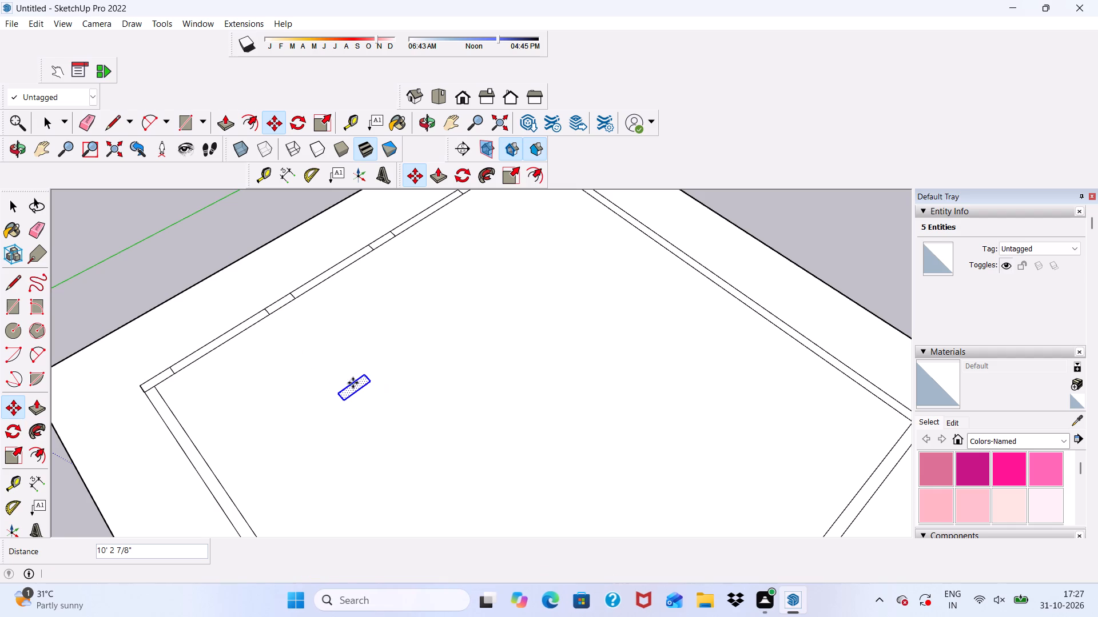
pyautogui.hotkey('shift', '*')
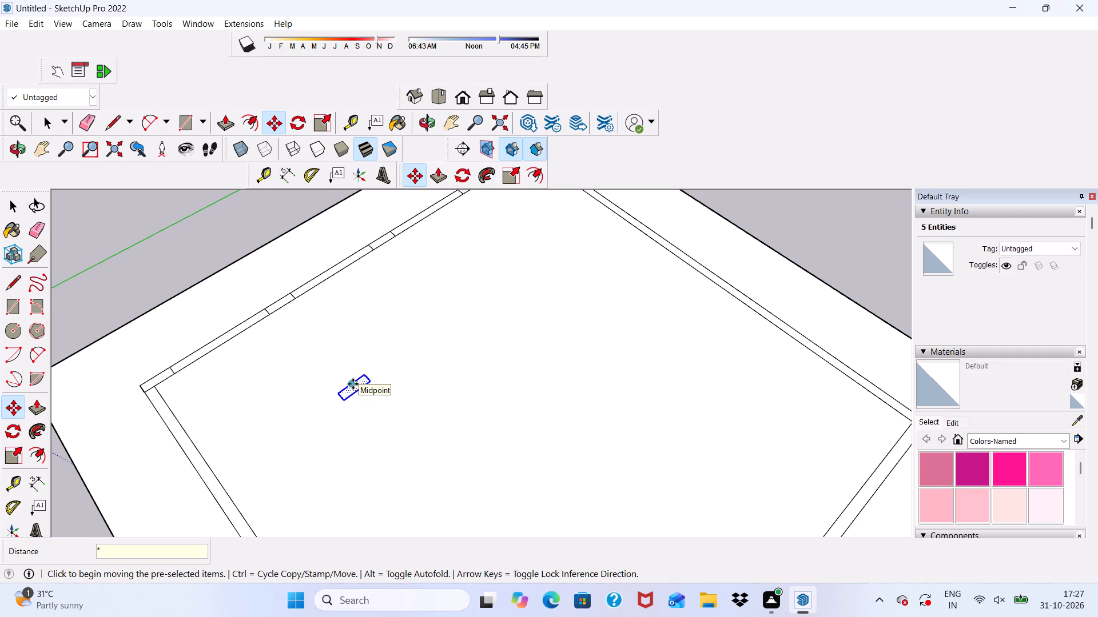
pyautogui.press('6')
pyautogui.press('Return')
pyautogui.scroll(-7, 353, 384)
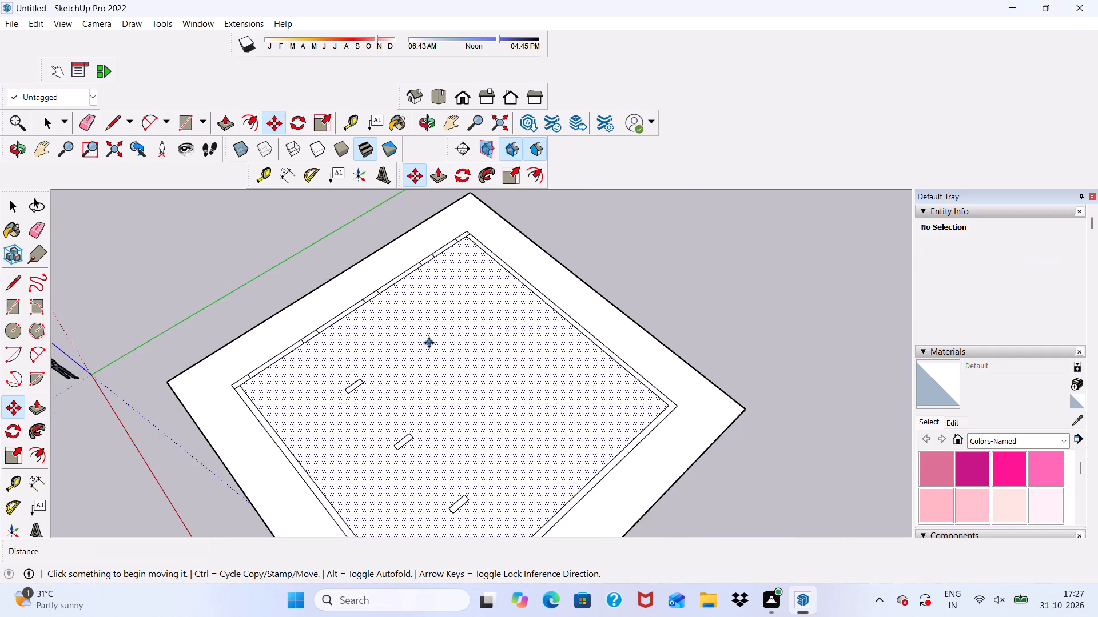
pyautogui.scroll(-5, 429, 343)
pyautogui.scroll(5, 423, 482)
pyautogui.scroll(-4, 447, 459)
pyautogui.moveTo(486, 458); pyautogui.dragTo(591, 456, button='middle')
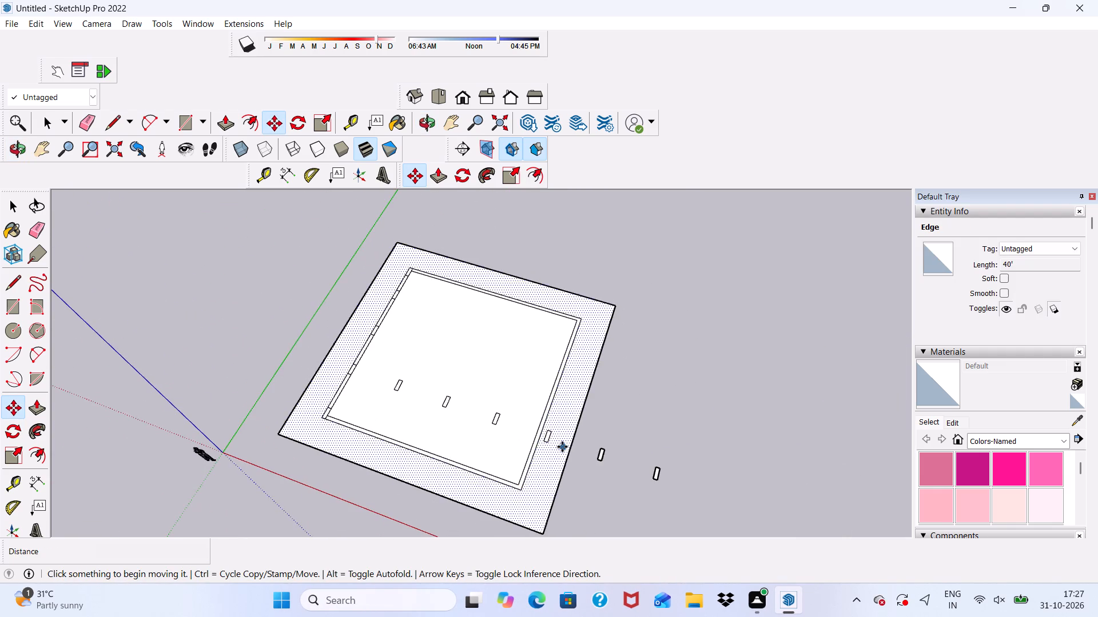
# Move the fourth copy, lying just outside the opposite wall, about 1' 8 1/2" back along the red axis into the wall band.
pyautogui.scroll(9, 562, 447)
pyautogui.press('space')
pyautogui.scroll(4, 516, 428)
pyautogui.doubleClick(535, 422)
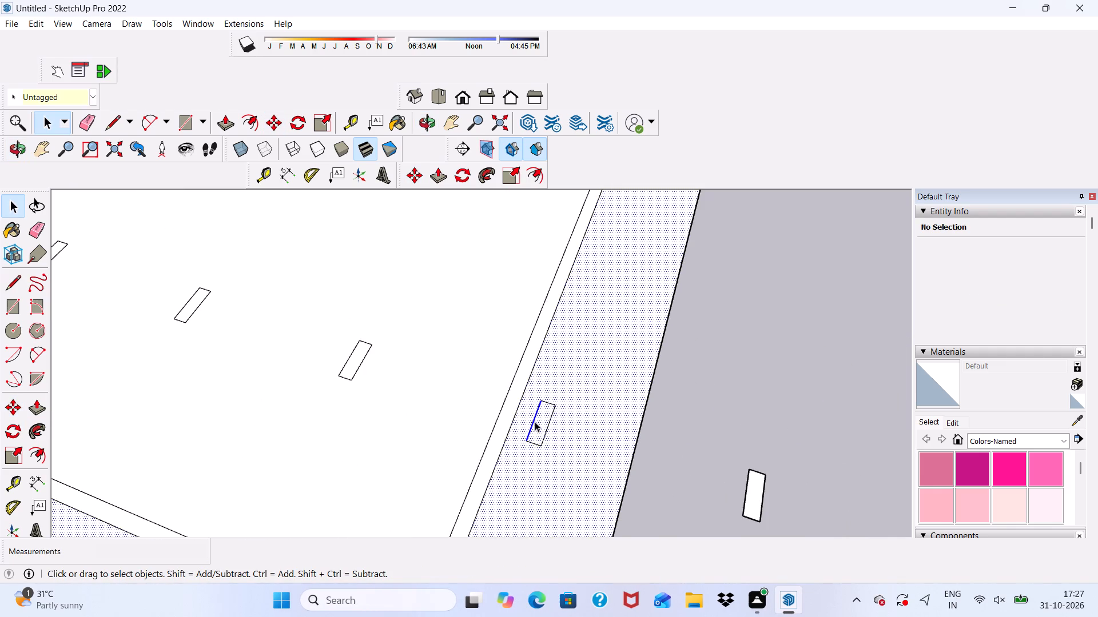
pyautogui.click(716, 354)
pyautogui.scroll(4, 421, 463)
pyautogui.doubleClick(594, 408)
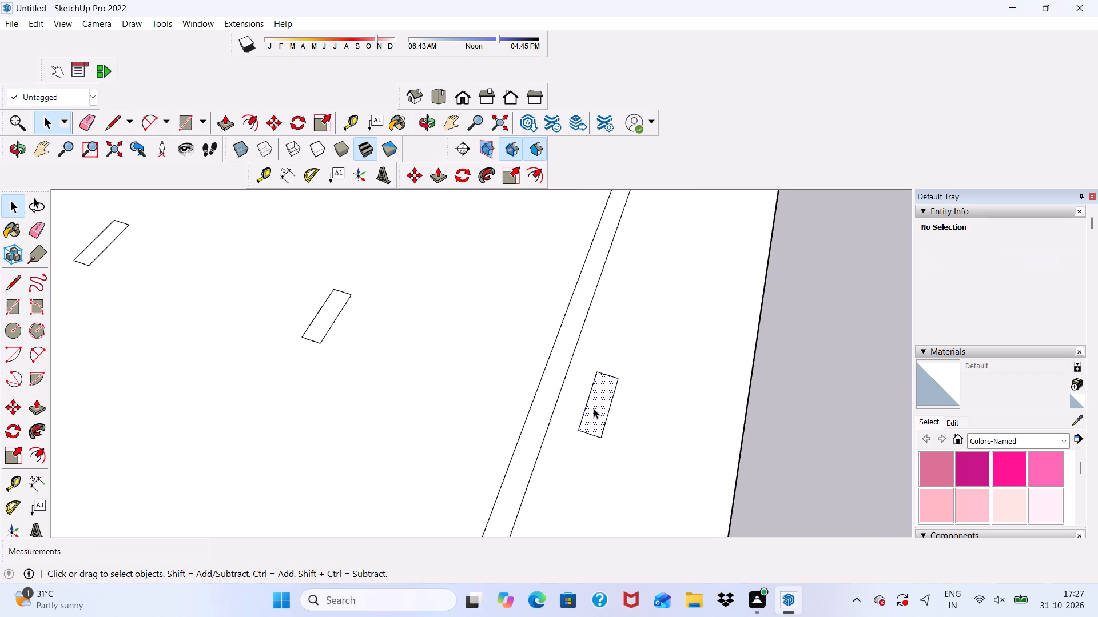
pyautogui.click(414, 174)
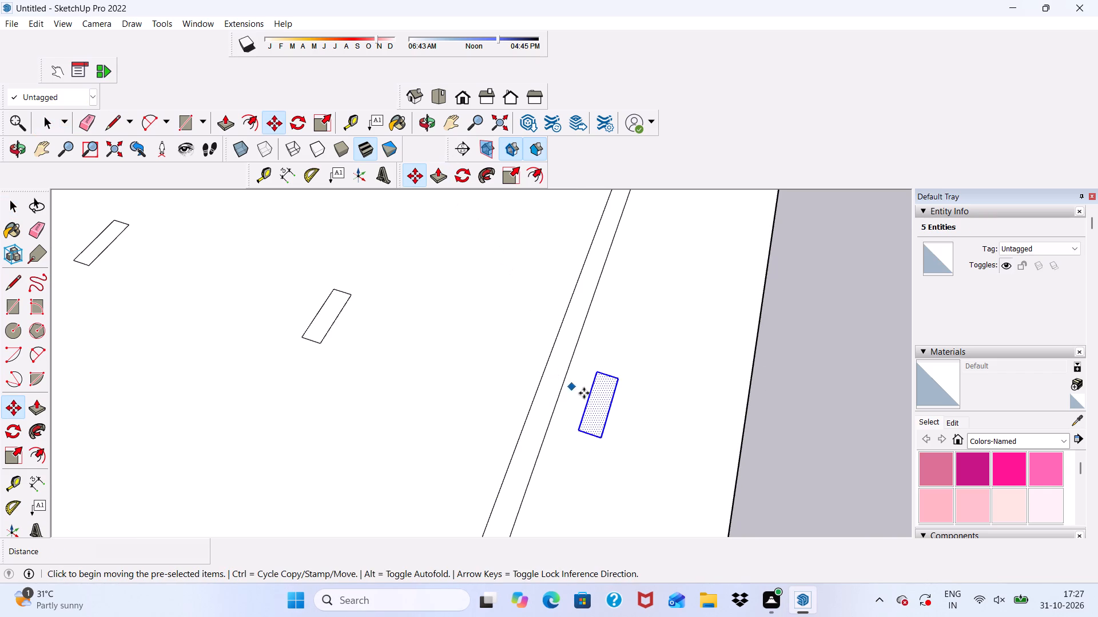
pyautogui.click(588, 396)
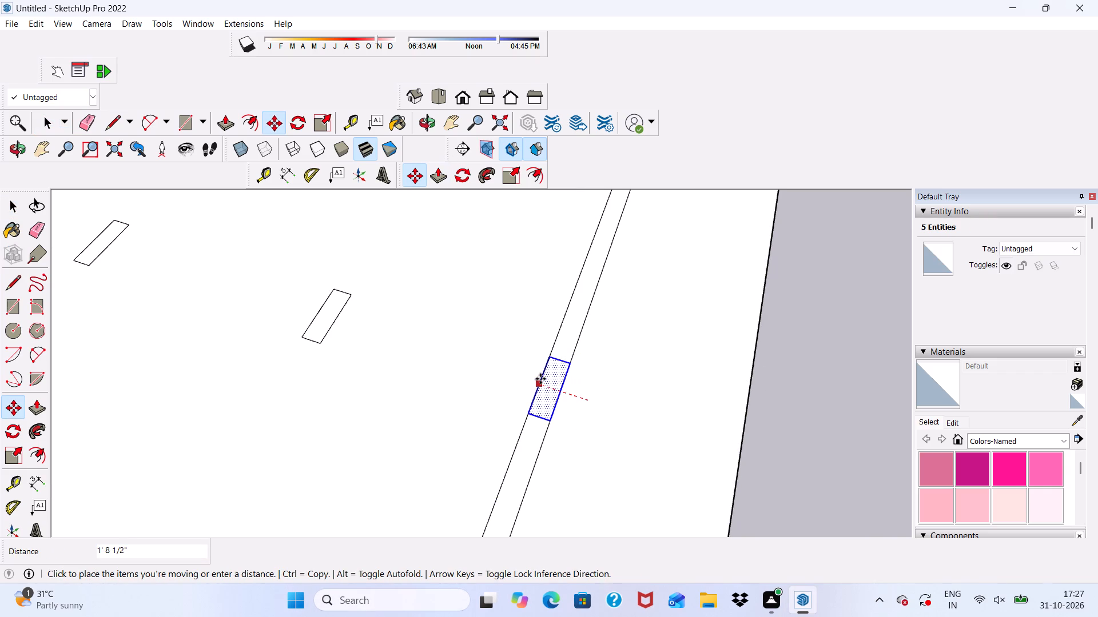
pyautogui.click(540, 379)
# Copy the middle rectangle of the wall facing the green axis about 9' 8" along the red axis and multiply the copy by 6.
pyautogui.scroll(-5, 523, 358)
pyautogui.moveTo(540, 429); pyautogui.dragTo(702, 408, button='middle')
pyautogui.scroll(-4, 670, 375)
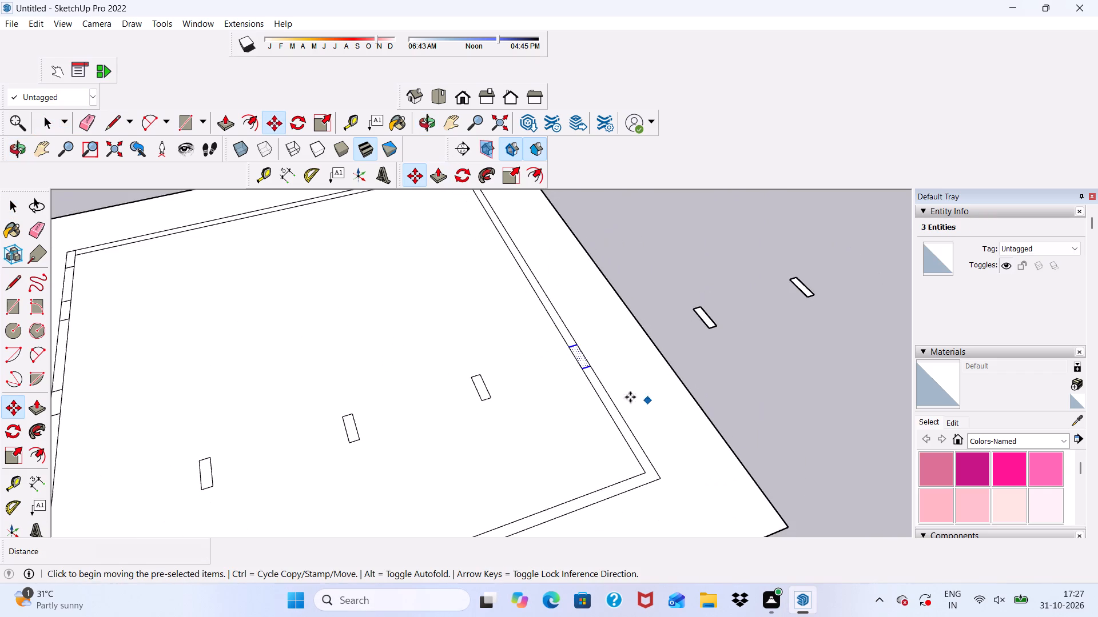
pyautogui.moveTo(574, 403); pyautogui.dragTo(419, 374, button='middle')
pyautogui.moveTo(314, 403); pyautogui.dragTo(131, 461, button='middle')
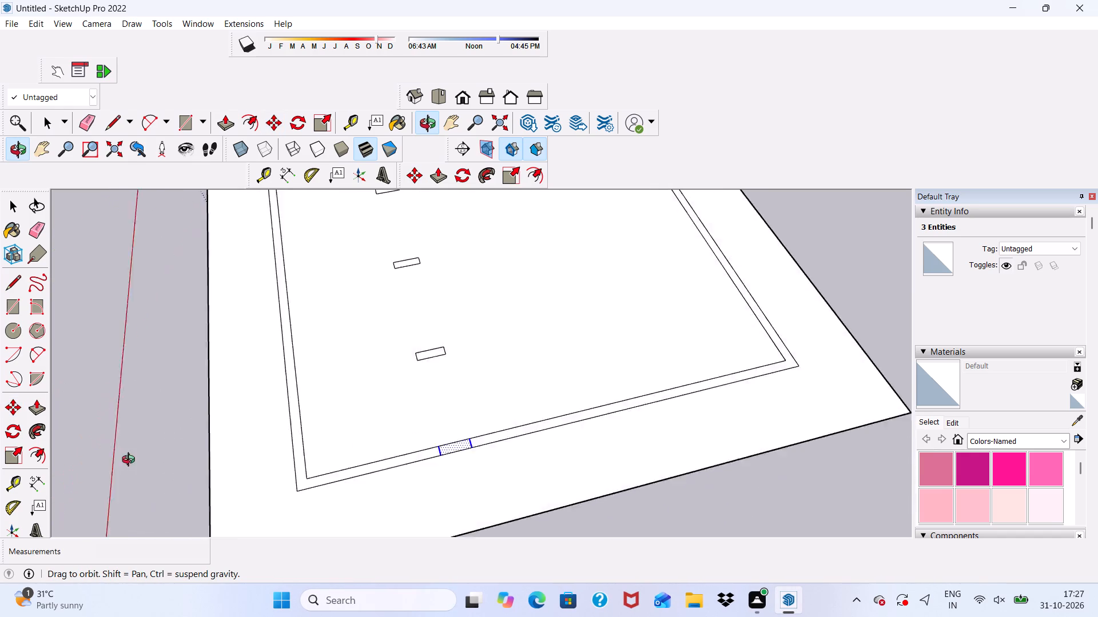
pyautogui.moveTo(131, 461); pyautogui.dragTo(447, 413, button='middle')
pyautogui.press('space')
pyautogui.scroll(2, 70, 370)
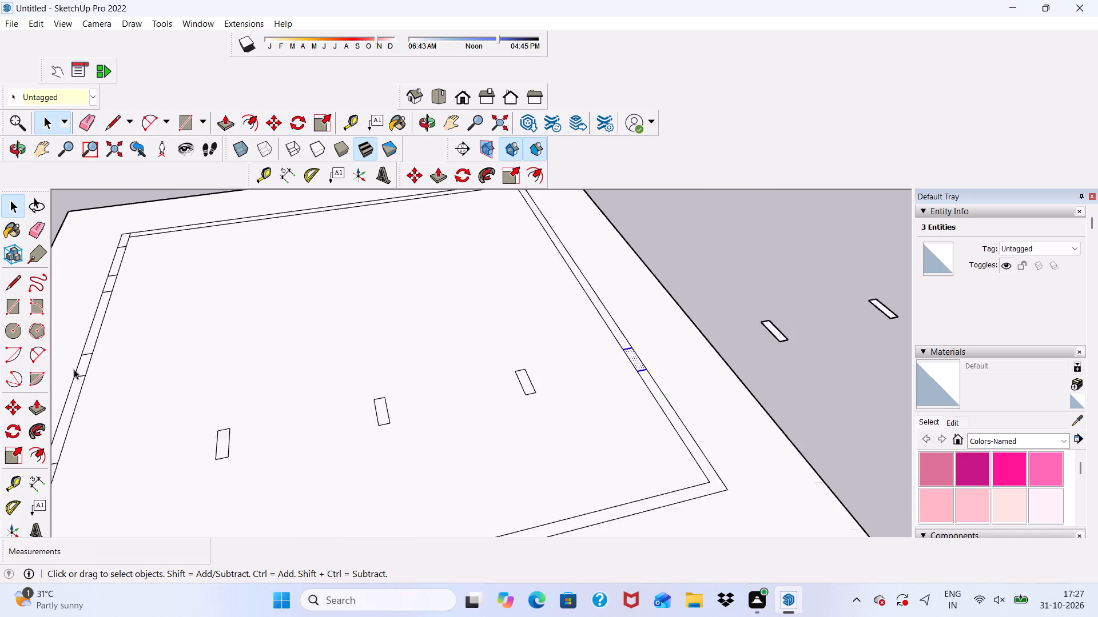
pyautogui.scroll(3, 74, 369)
pyautogui.doubleClick(85, 363)
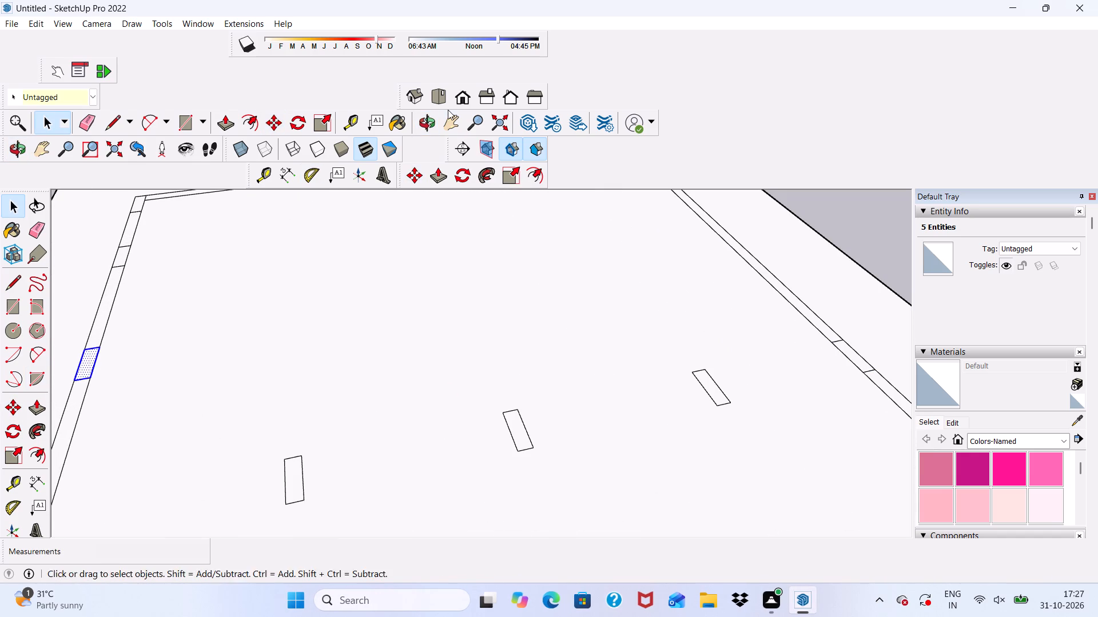
pyautogui.click(424, 174)
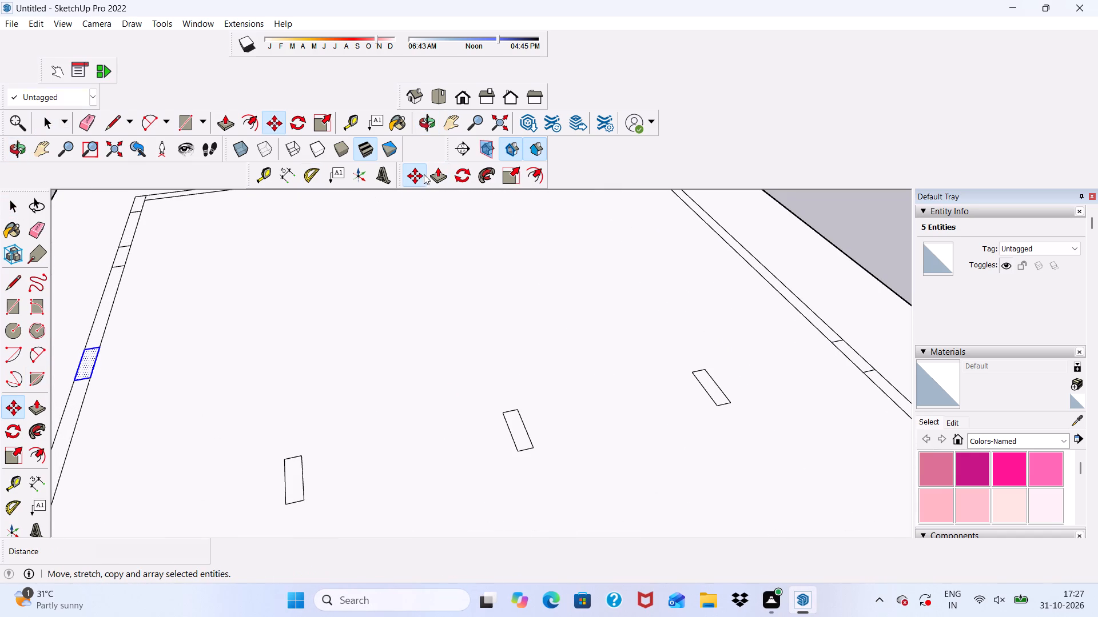
pyautogui.click(79, 371)
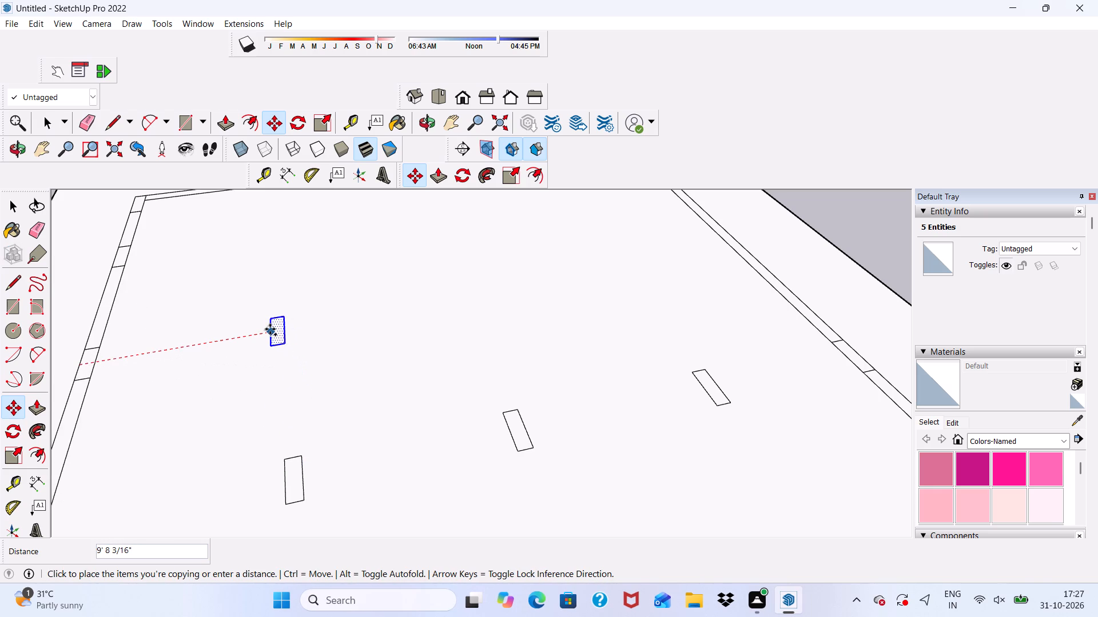
pyautogui.click(270, 331)
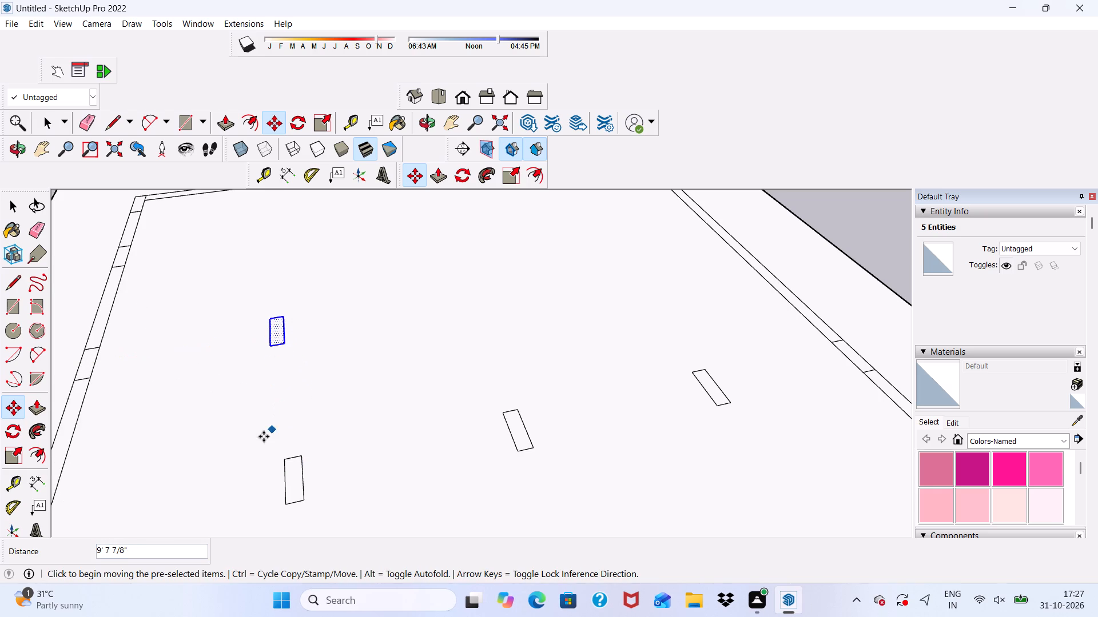
pyautogui.hotkey('shift', '*')
pyautogui.press('6')
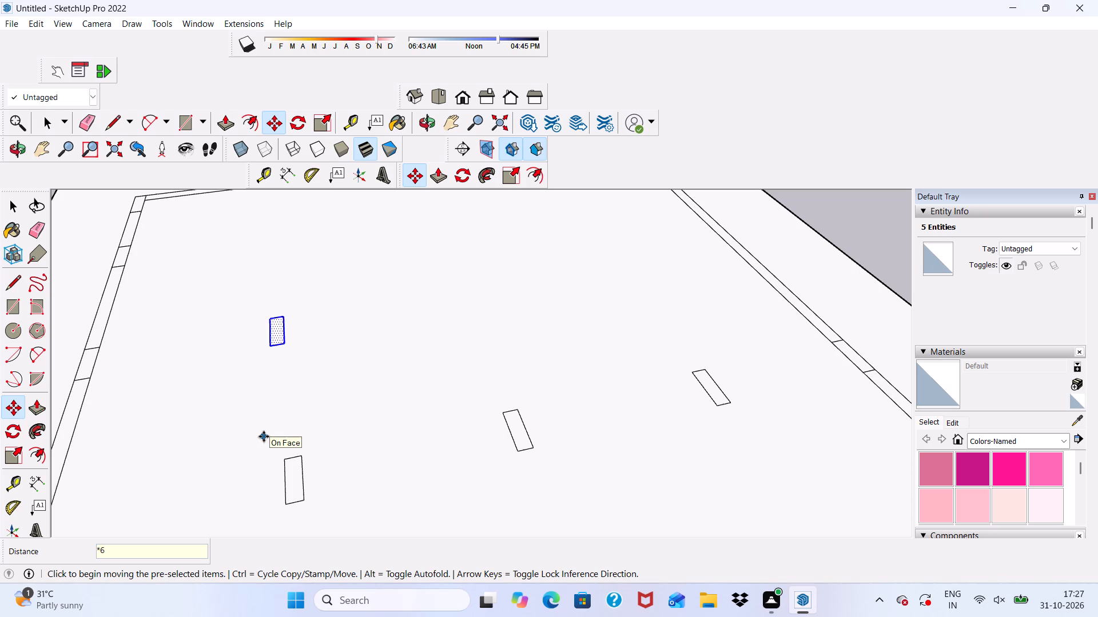
pyautogui.press('Return')
pyautogui.scroll(-5, 261, 462)
pyautogui.press('space')
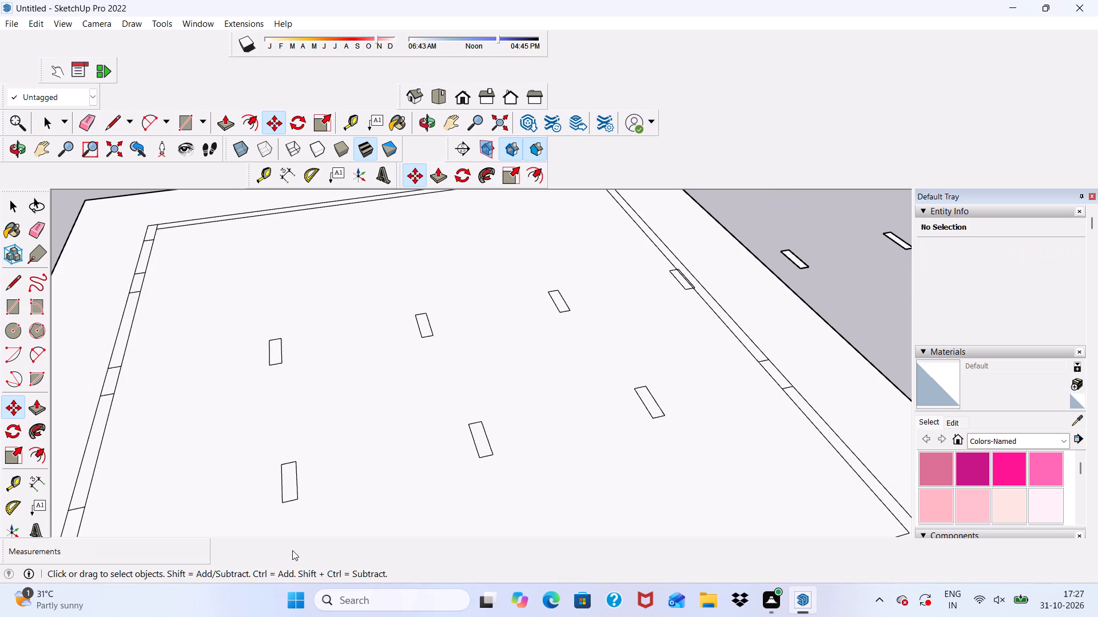
# Copy the new row's fourth rectangle, overlapping the opposite wall's inner line, 9" along the red axis into the wall band.
pyautogui.scroll(2, 723, 217)
pyautogui.scroll(-5, 701, 247)
pyautogui.scroll(-5, 42, 368)
pyautogui.scroll(6, 627, 326)
pyautogui.scroll(-4, 645, 291)
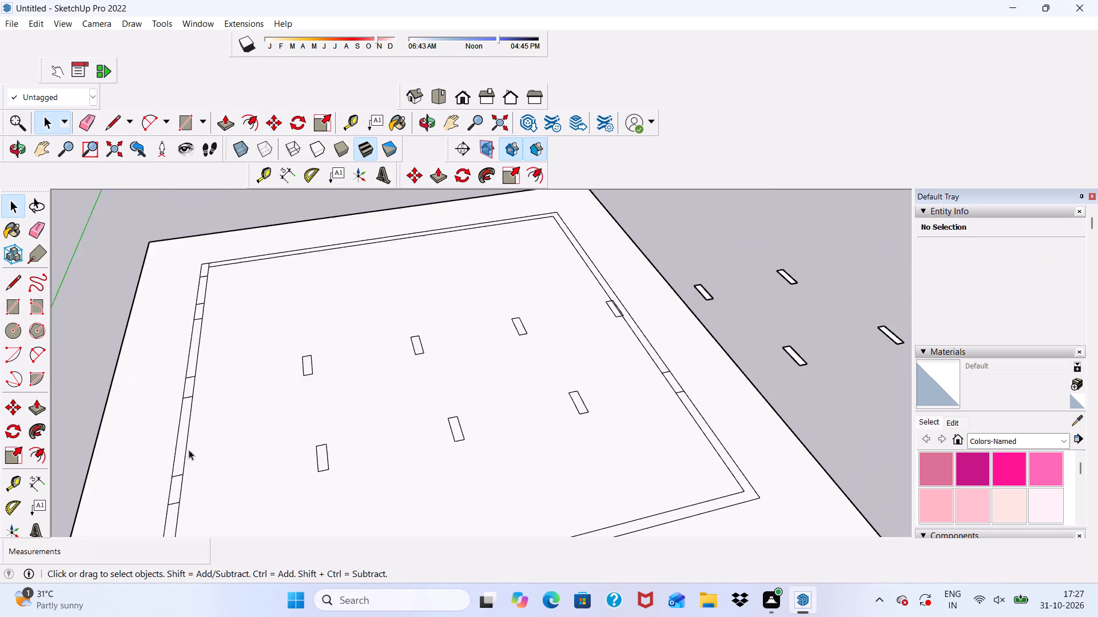
pyautogui.scroll(-7, 189, 450)
pyautogui.scroll(5, 508, 393)
pyautogui.scroll(10, 528, 311)
pyautogui.doubleClick(477, 331)
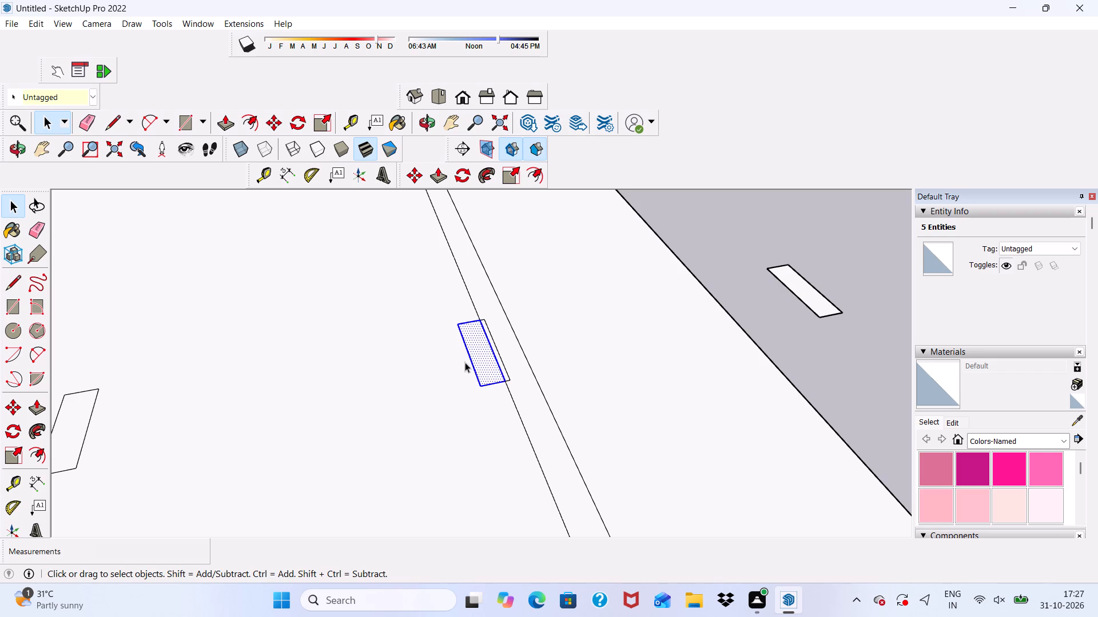
pyautogui.tripleClick(472, 354)
pyautogui.click(473, 352)
pyautogui.click(762, 278)
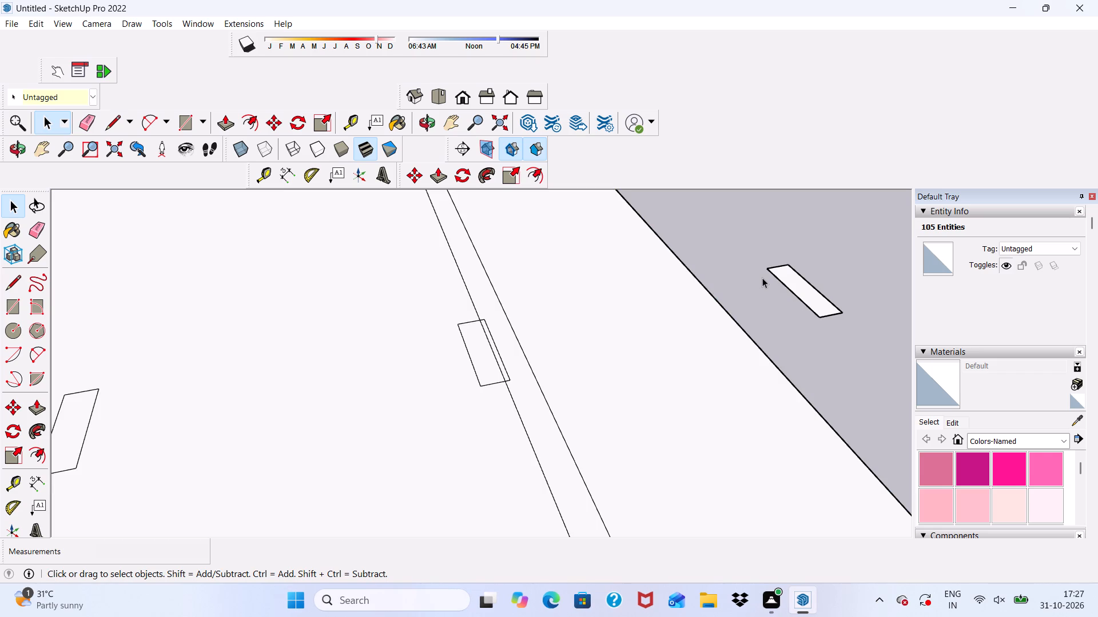
pyautogui.click(457, 331)
pyautogui.doubleClick(474, 328)
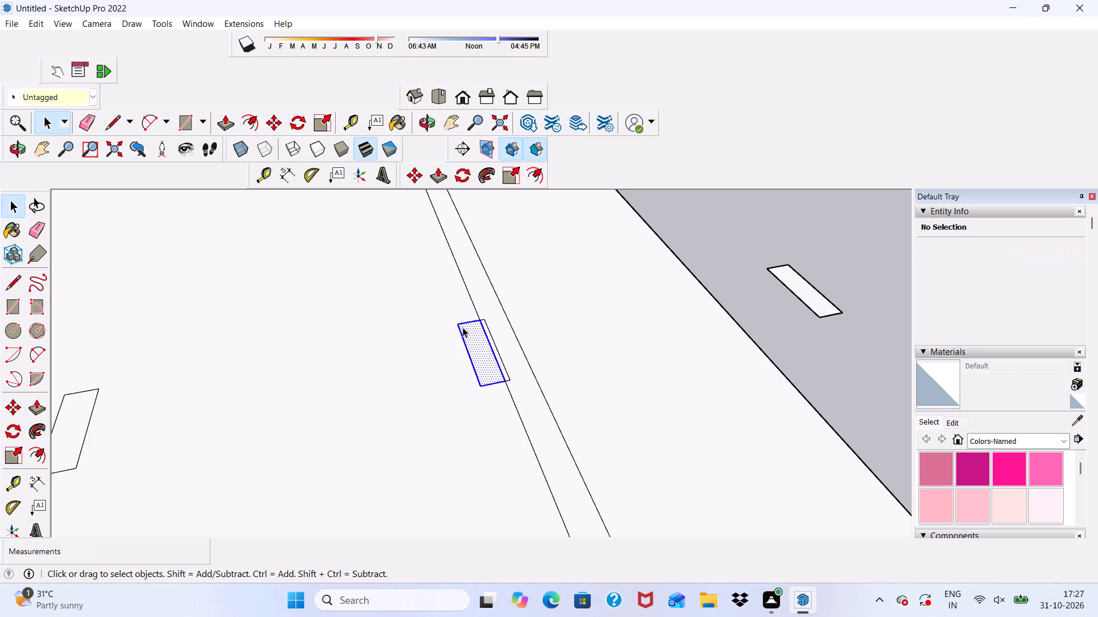
pyautogui.click(282, 117)
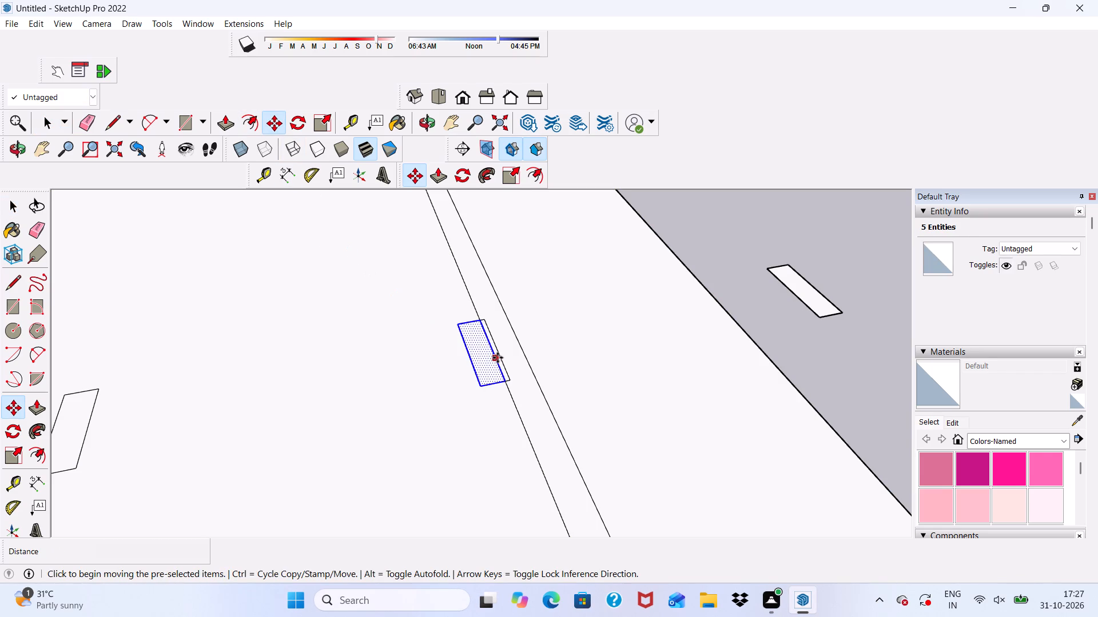
pyautogui.click(491, 357)
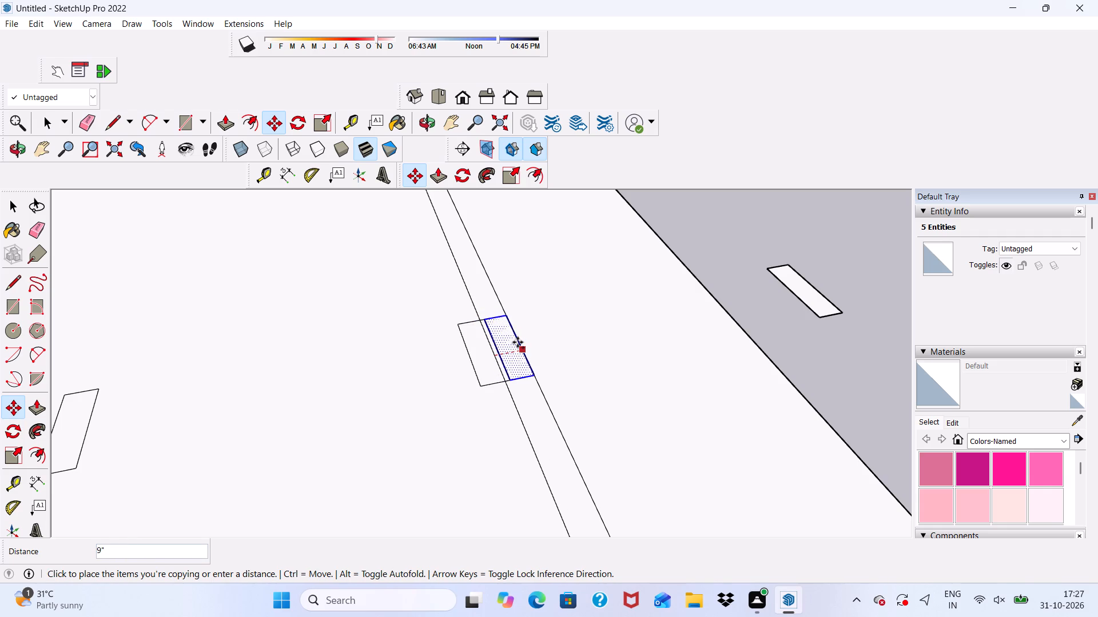
pyautogui.click(518, 342)
pyautogui.press('space')
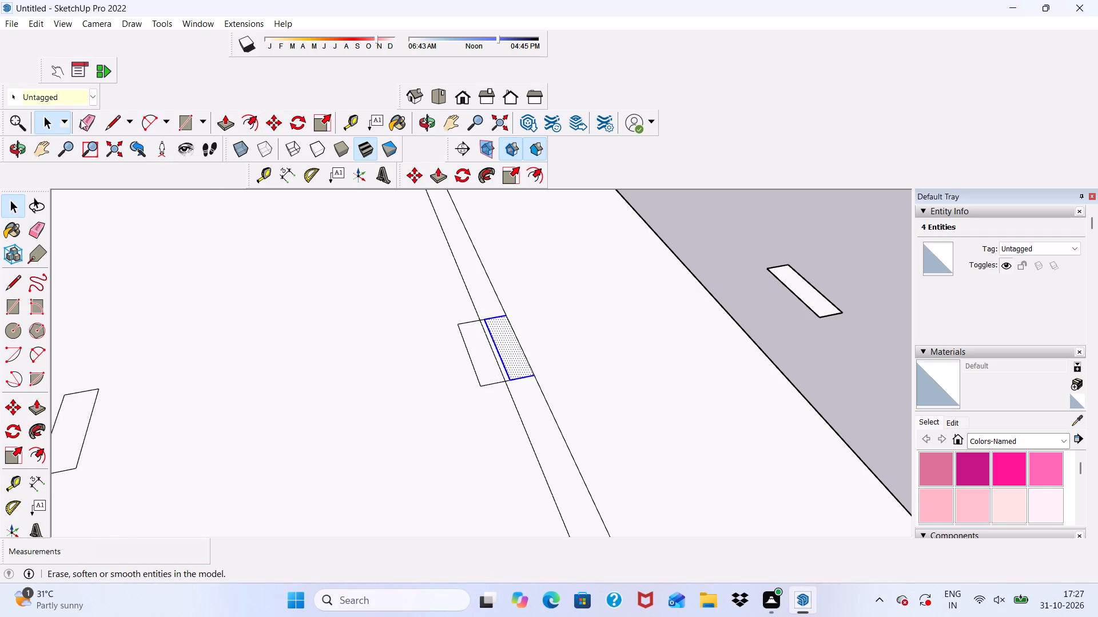
# Erase the overlapping rectangle's leftover edges inside the room and its extra line within the wall band.
pyautogui.click(88, 119)
pyautogui.scroll(8, 437, 372)
pyautogui.moveTo(486, 310); pyautogui.dragTo(486, 324)
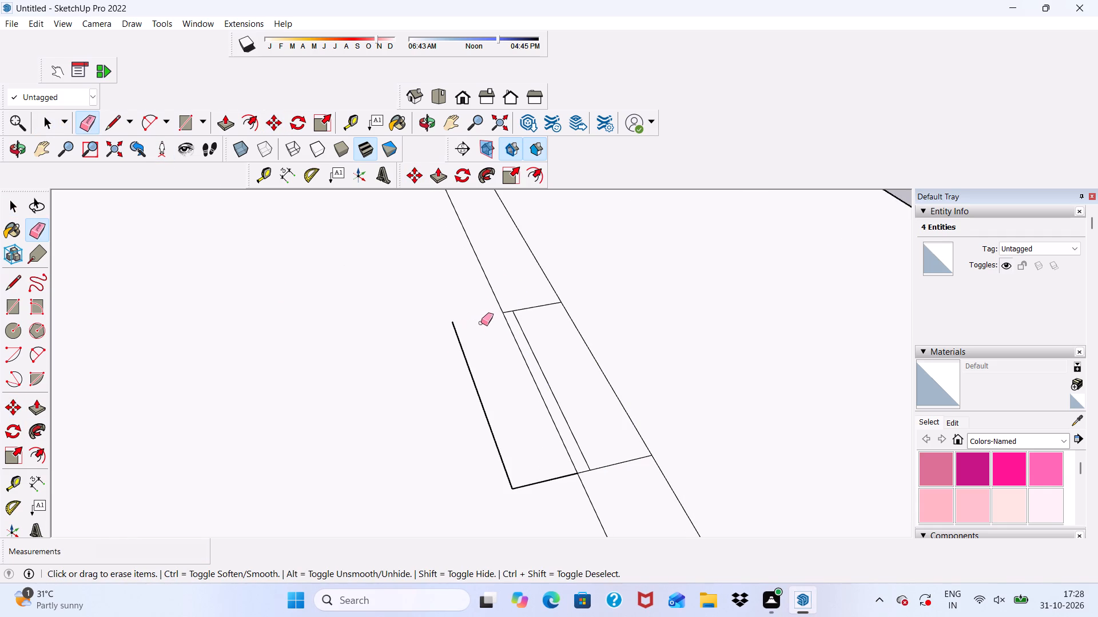
pyautogui.moveTo(480, 324); pyautogui.dragTo(464, 415)
pyautogui.moveTo(509, 455); pyautogui.dragTo(538, 485)
pyautogui.scroll(2, 532, 347)
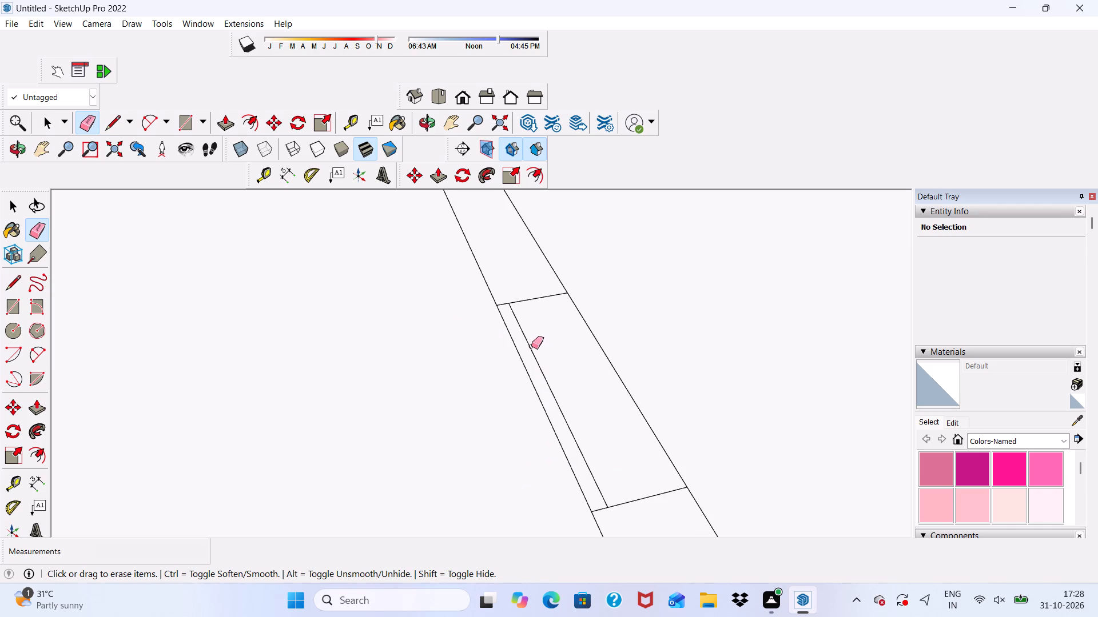
pyautogui.click(528, 351)
pyautogui.moveTo(528, 351); pyautogui.dragTo(542, 368)
pyautogui.scroll(-2, 530, 327)
pyautogui.scroll(1, 530, 364)
pyautogui.moveTo(539, 370); pyautogui.dragTo(545, 370)
pyautogui.scroll(-5, 514, 331)
pyautogui.scroll(-18, 452, 357)
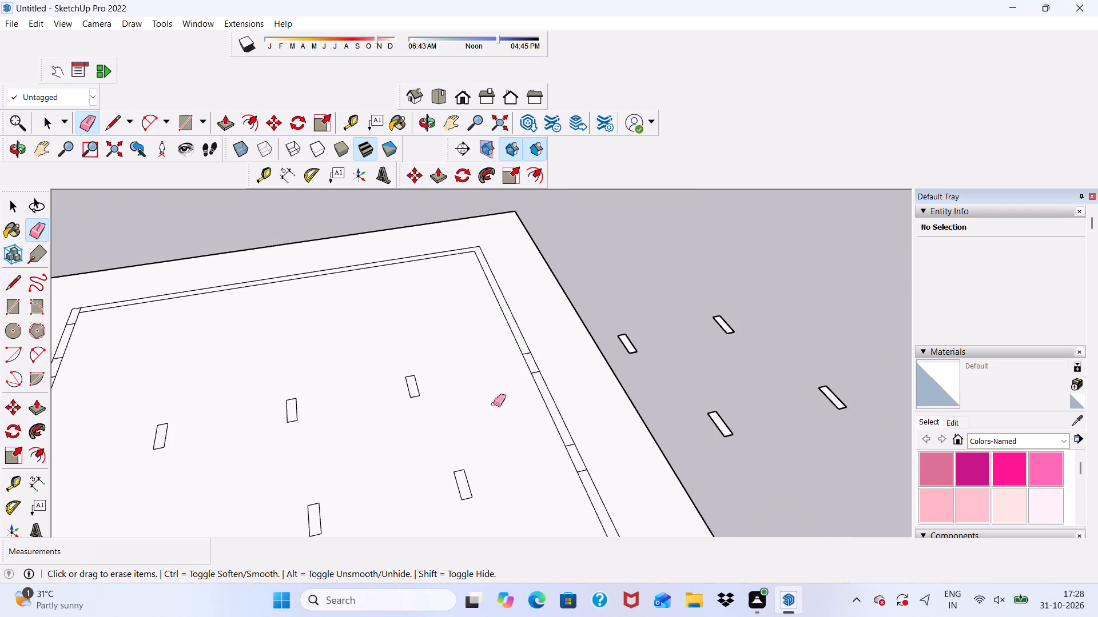
pyautogui.scroll(-8, 488, 387)
pyautogui.press('space')
pyautogui.moveTo(482, 400); pyautogui.dragTo(42, 408, button='middle')
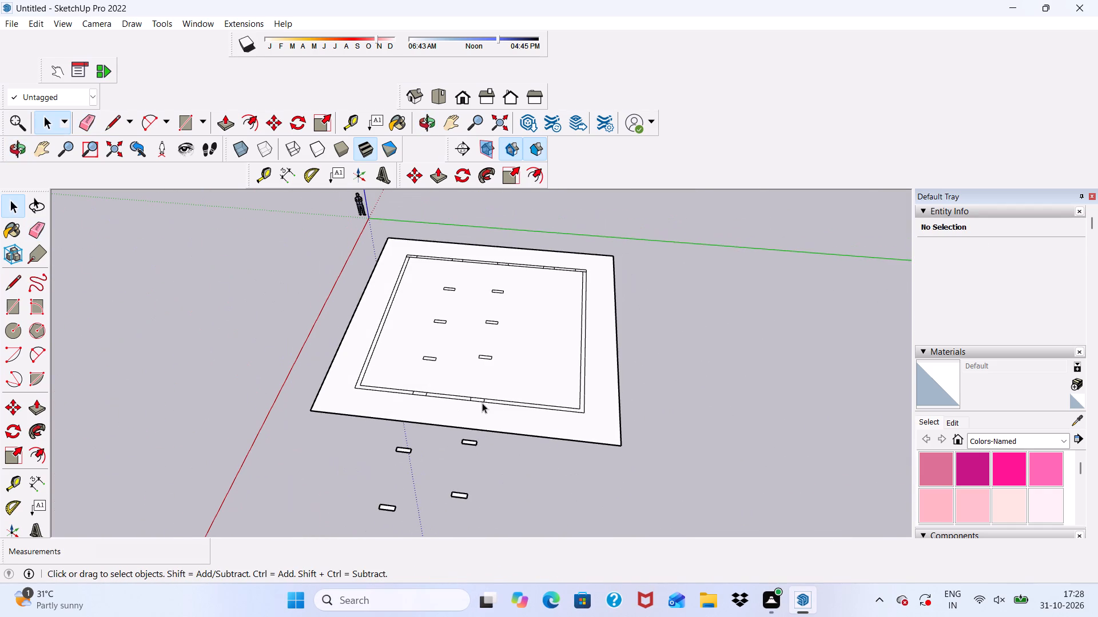
# Copy the rectangle between the middle and far corner of the wall facing the green axis into the room and multiply the copy by 6.
pyautogui.scroll(5, 488, 439)
pyautogui.scroll(-1, 487, 437)
pyautogui.scroll(8, 475, 324)
pyautogui.click(496, 314)
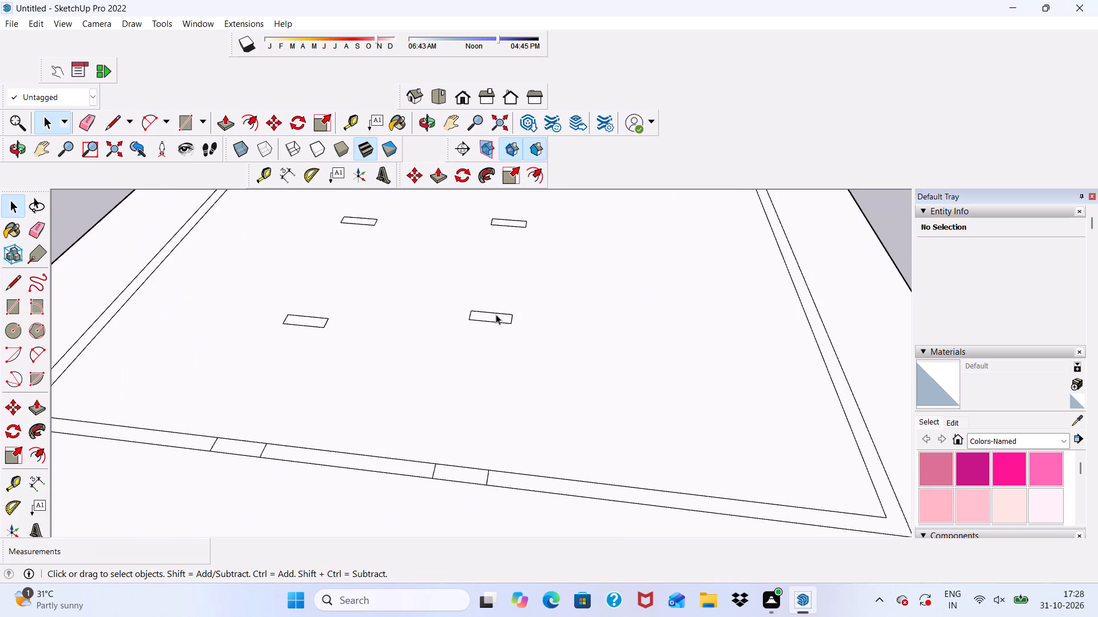
pyautogui.scroll(-15, 496, 325)
pyautogui.scroll(6, 565, 236)
pyautogui.scroll(-4, 566, 236)
pyautogui.scroll(10, 572, 253)
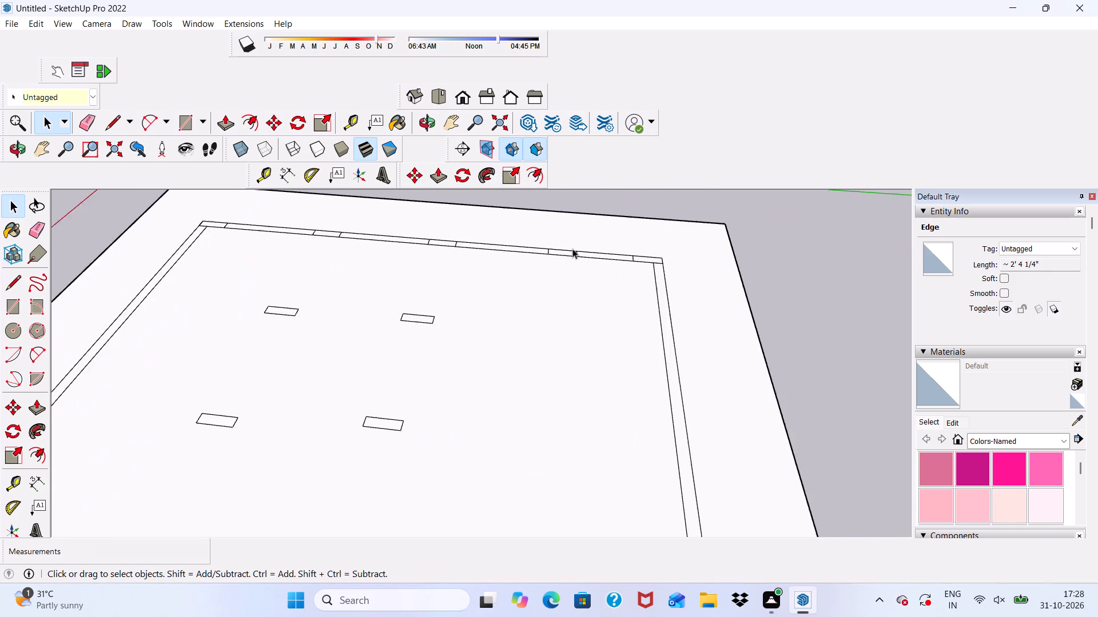
pyautogui.scroll(5, 572, 249)
pyautogui.doubleClick(567, 254)
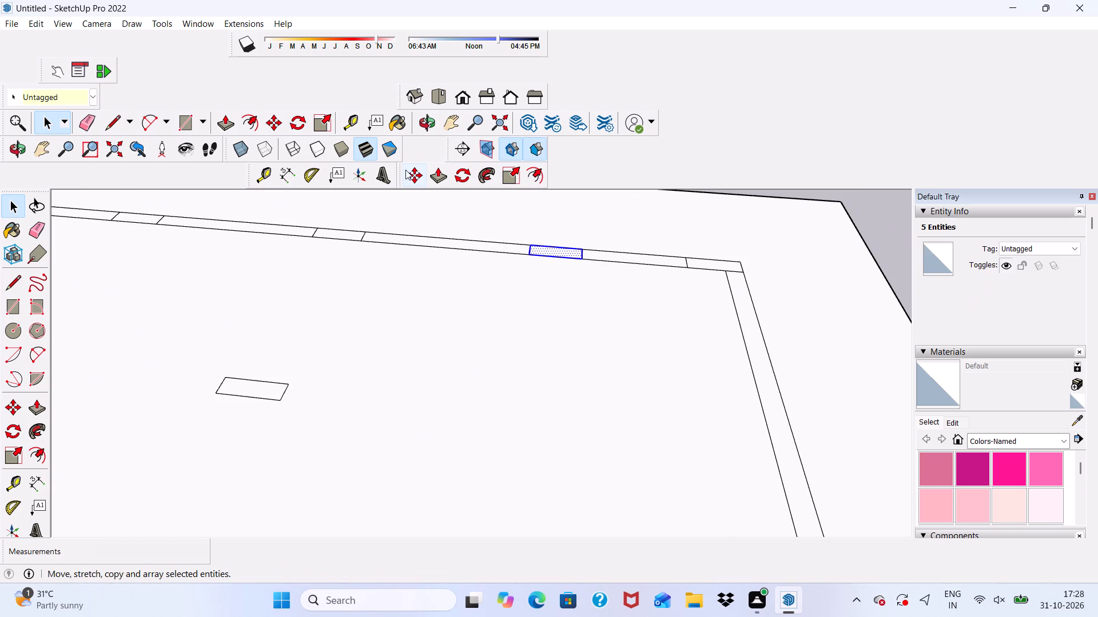
pyautogui.click(412, 169)
pyautogui.click(559, 252)
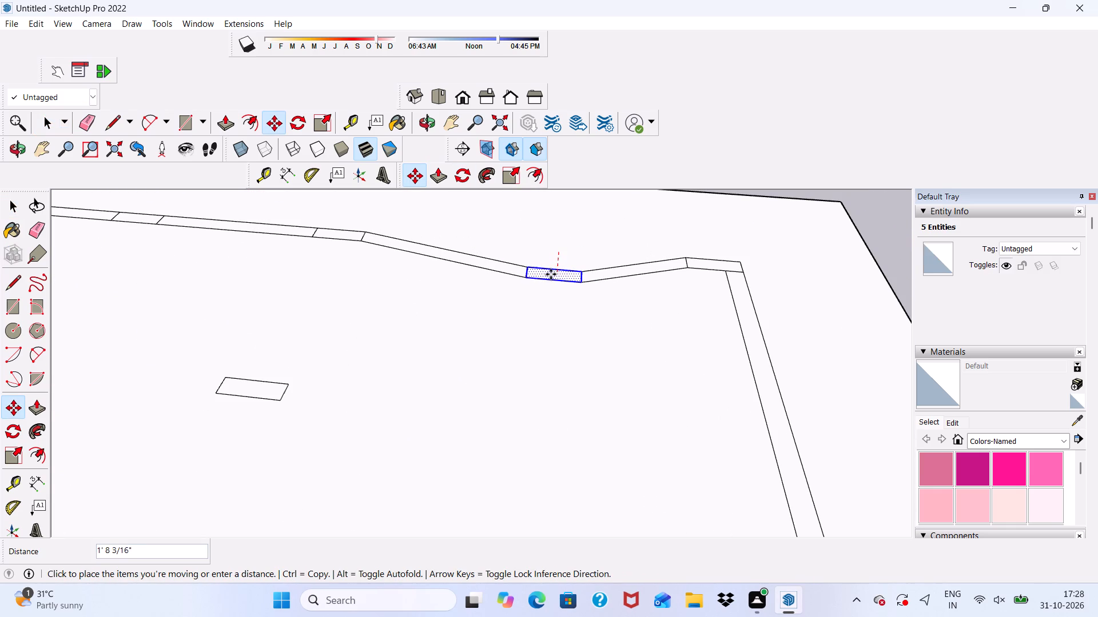
pyautogui.scroll(-4, 550, 221)
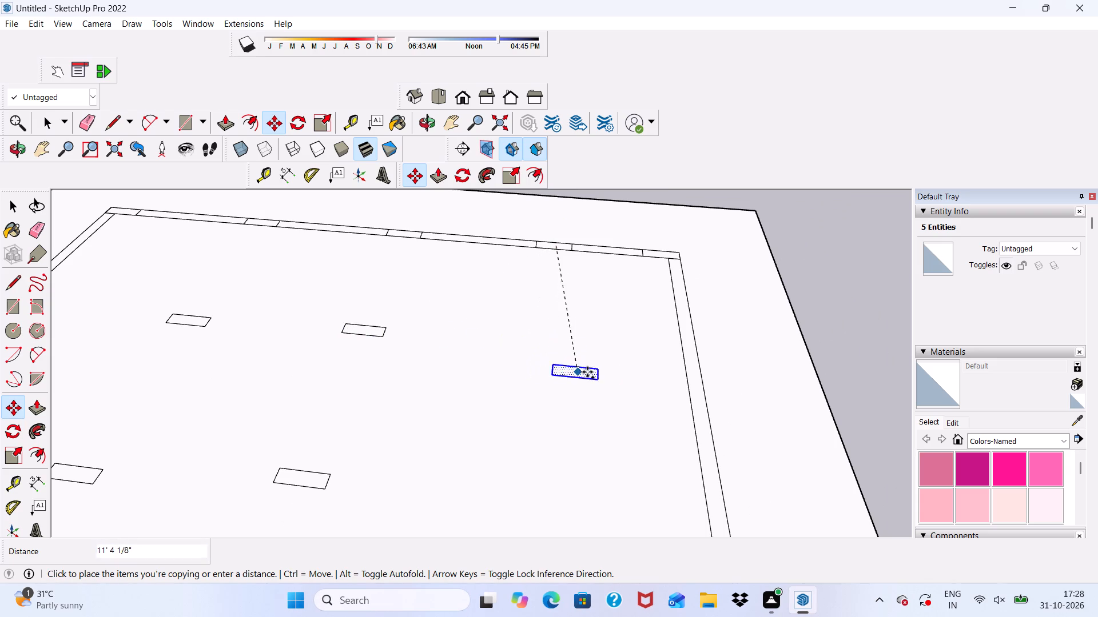
pyautogui.scroll(-1, 436, 338)
pyautogui.moveTo(439, 342); pyautogui.dragTo(775, 378, button='middle')
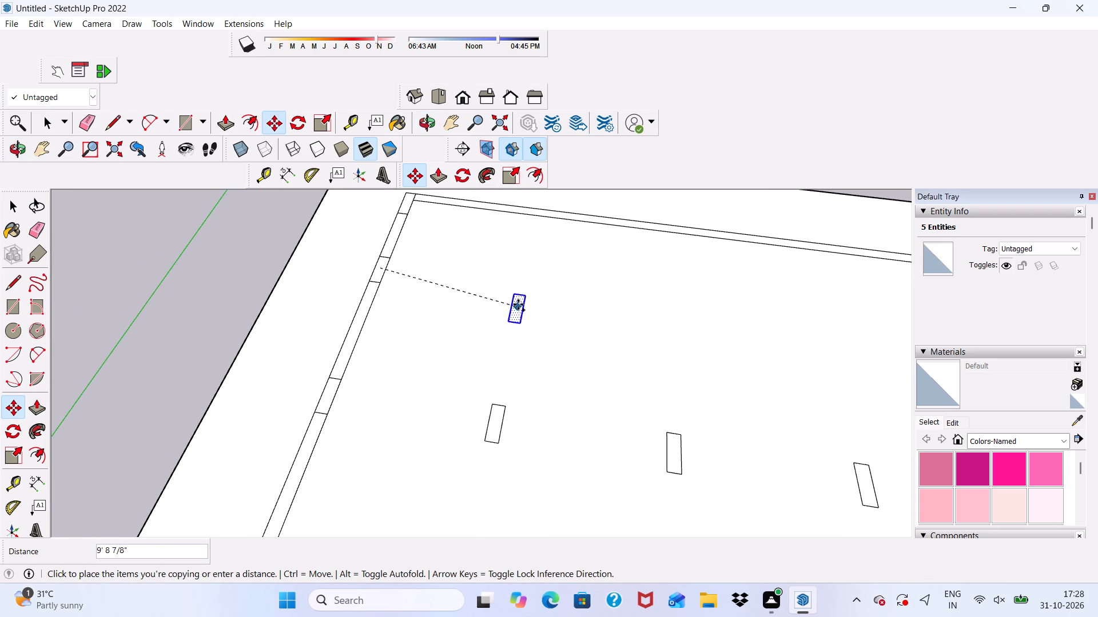
pyautogui.click(536, 282)
pyautogui.scroll(-3, 436, 327)
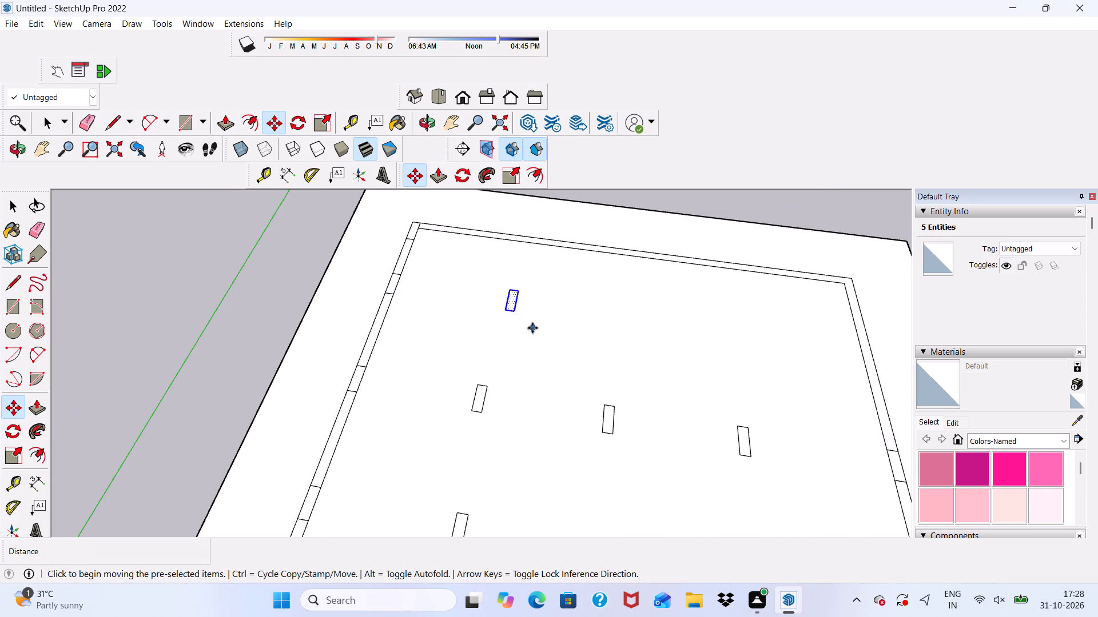
pyautogui.hotkey('shift', '*')
pyautogui.press('6')
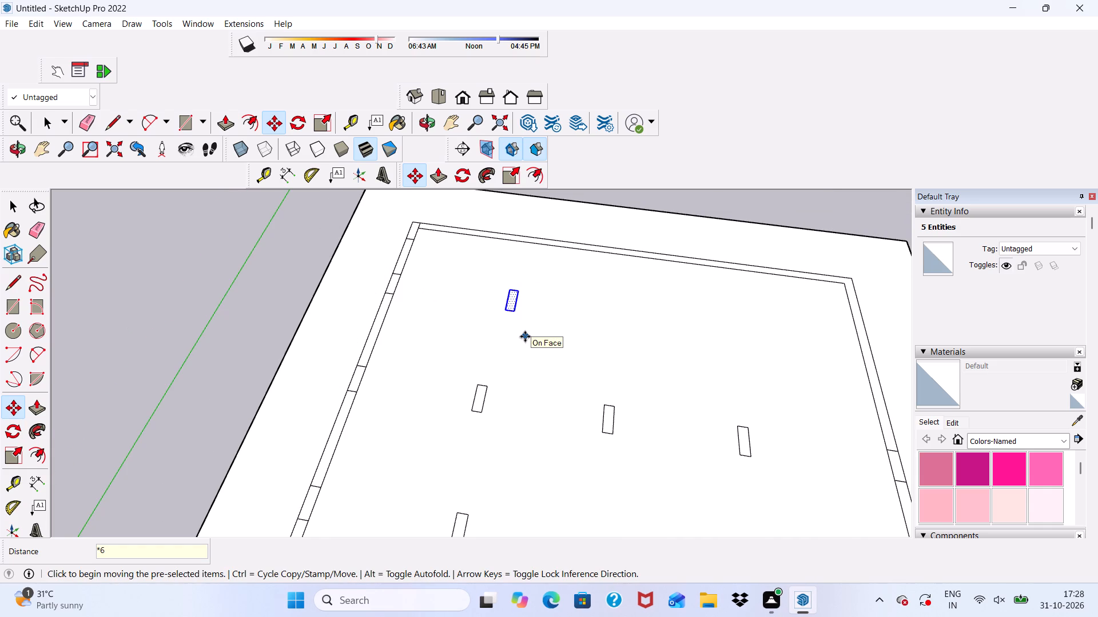
pyautogui.press('Return')
pyautogui.scroll(-7, 520, 355)
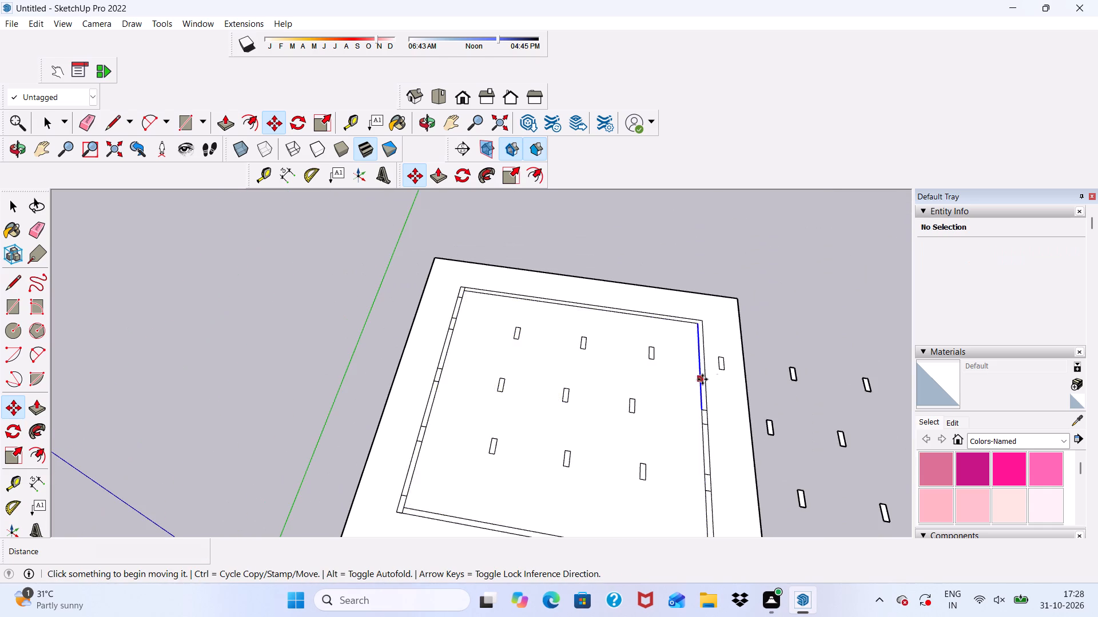
# Move the new row's fourth rectangle, just outside the opposite wall, about 2' 11" back along the red axis into the wall band.
pyautogui.press('space')
pyautogui.scroll(9, 734, 379)
pyautogui.doubleClick(713, 350)
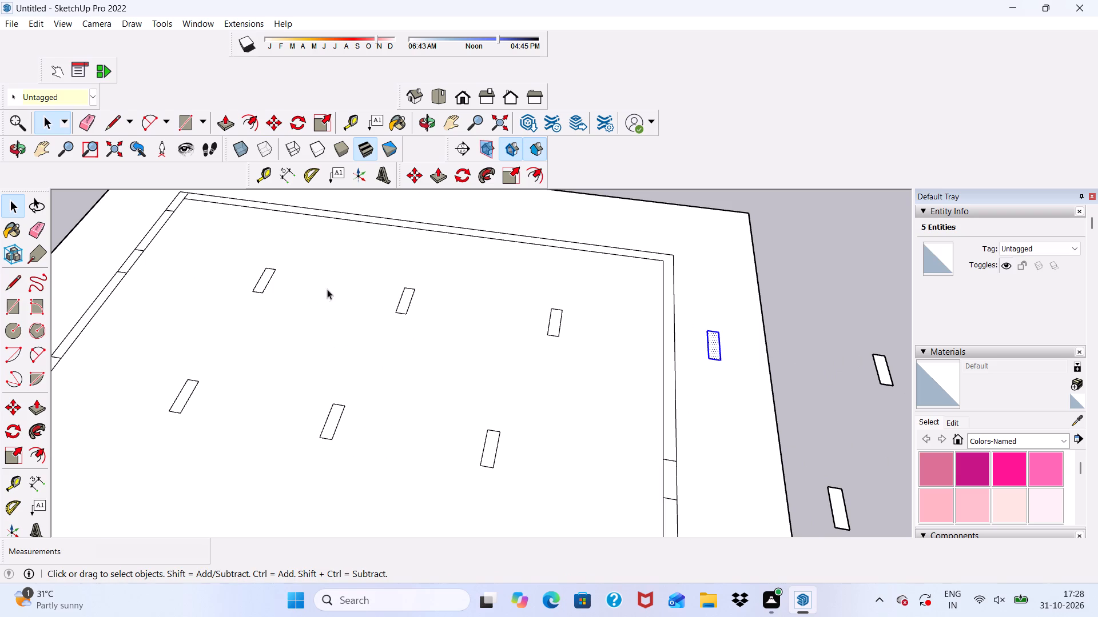
pyautogui.click(424, 175)
pyautogui.scroll(2, 674, 325)
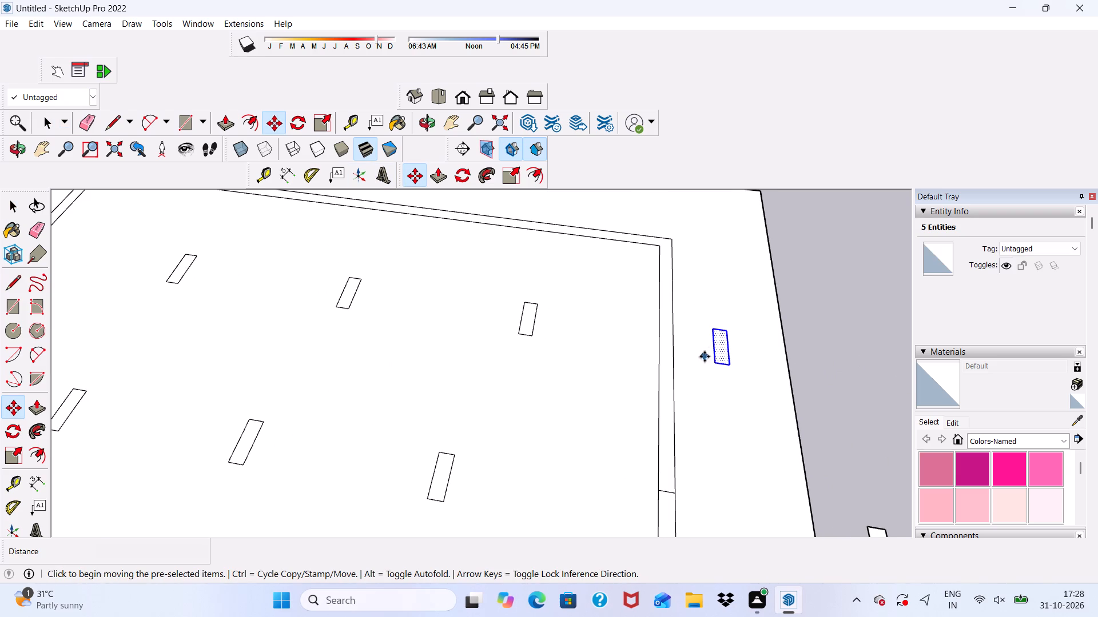
pyautogui.scroll(-5, 694, 334)
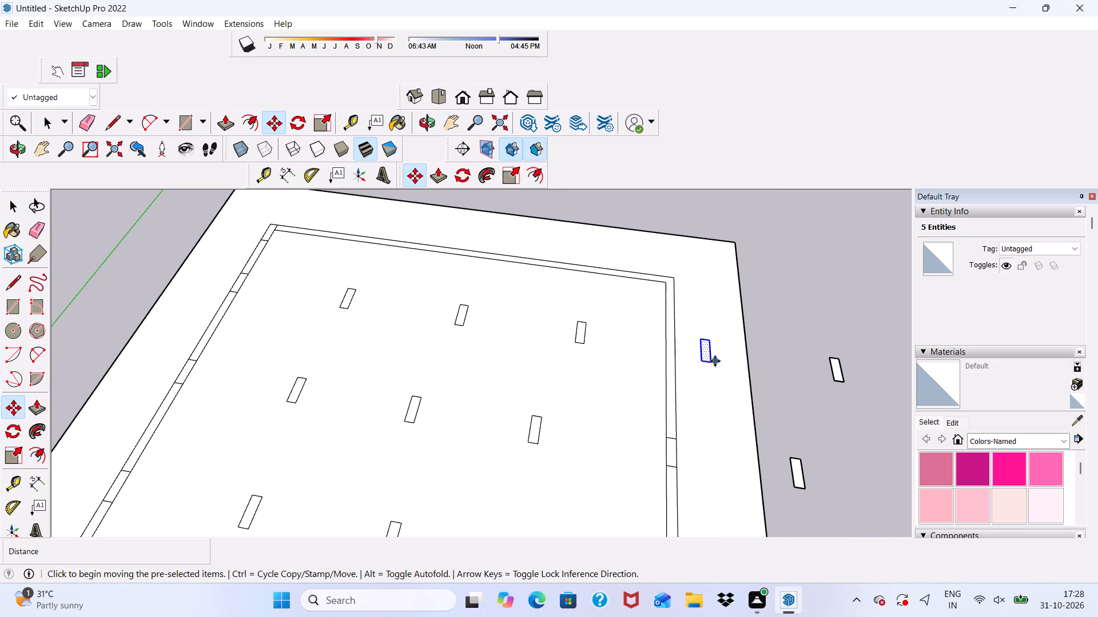
pyautogui.click(703, 351)
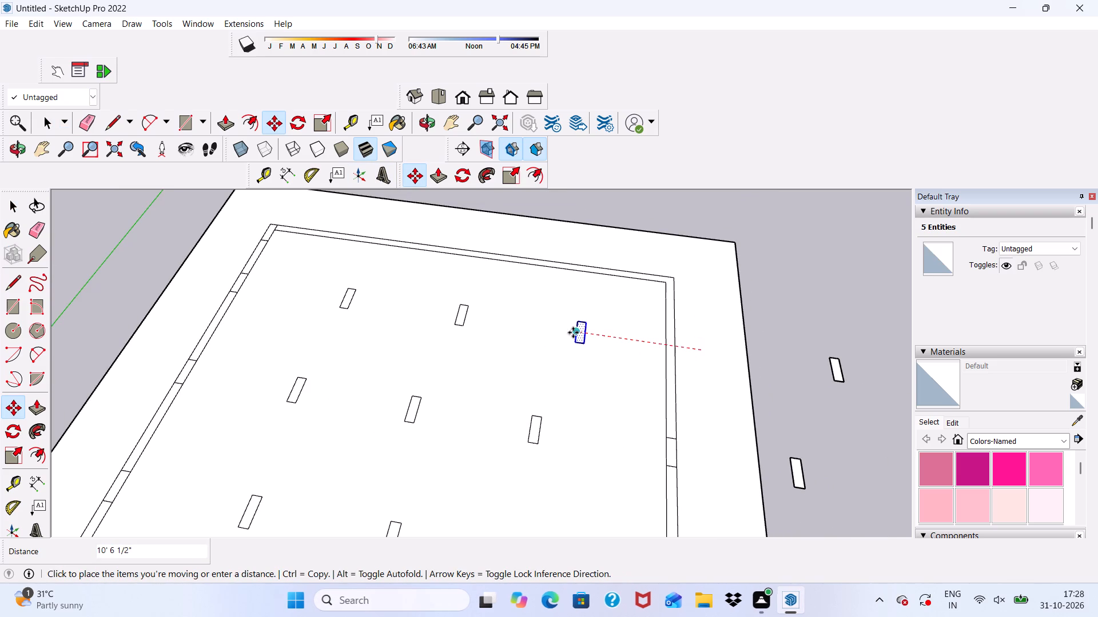
pyautogui.click(665, 344)
pyautogui.scroll(-4, 544, 347)
pyautogui.press('space')
pyautogui.click(709, 319)
# Copy the far corner rectangle of the wall facing the green axis about 9' 10" along the red axis and multiply the copy by 6.
pyautogui.scroll(-5, 694, 323)
pyautogui.moveTo(515, 396); pyautogui.dragTo(494, 261, button='middle')
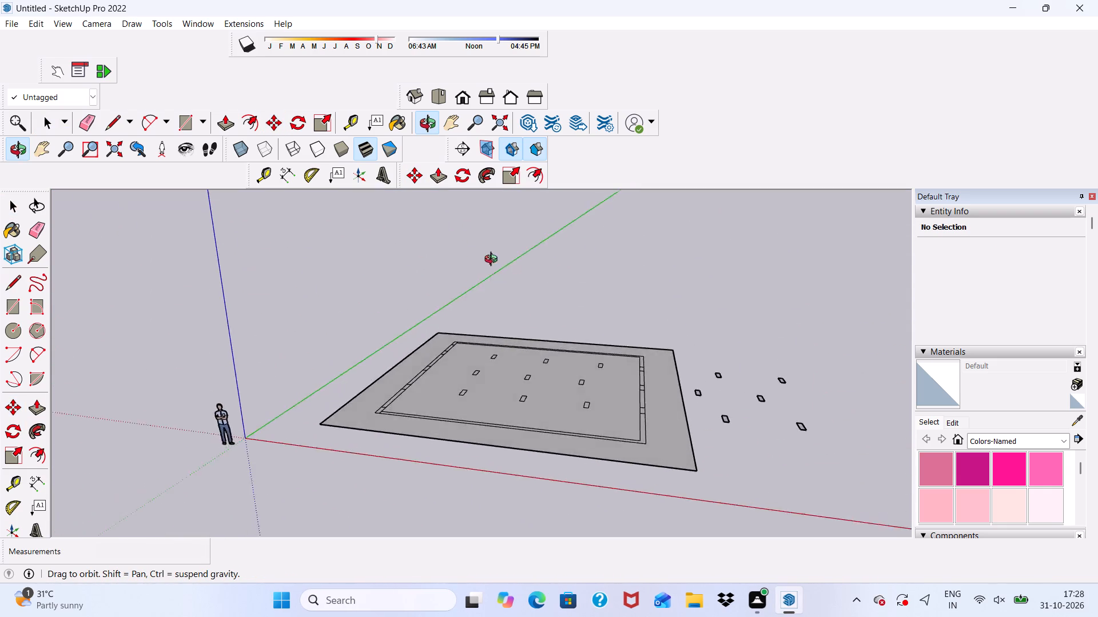
pyautogui.moveTo(494, 261); pyautogui.dragTo(513, 354, button='middle')
pyautogui.scroll(11, 449, 312)
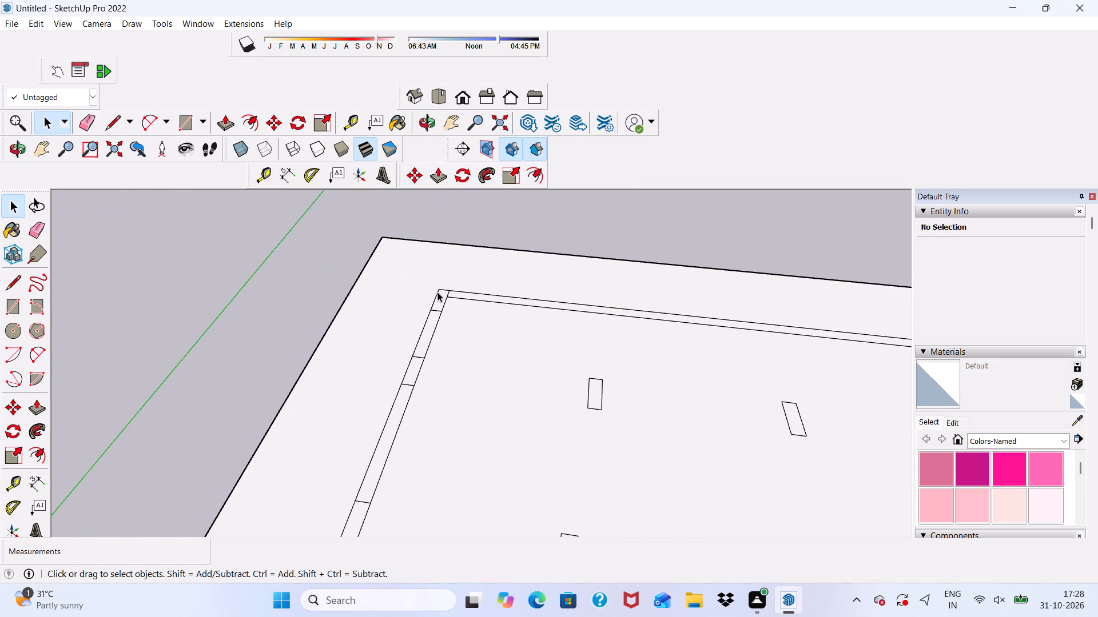
pyautogui.doubleClick(437, 298)
pyautogui.click(146, 258)
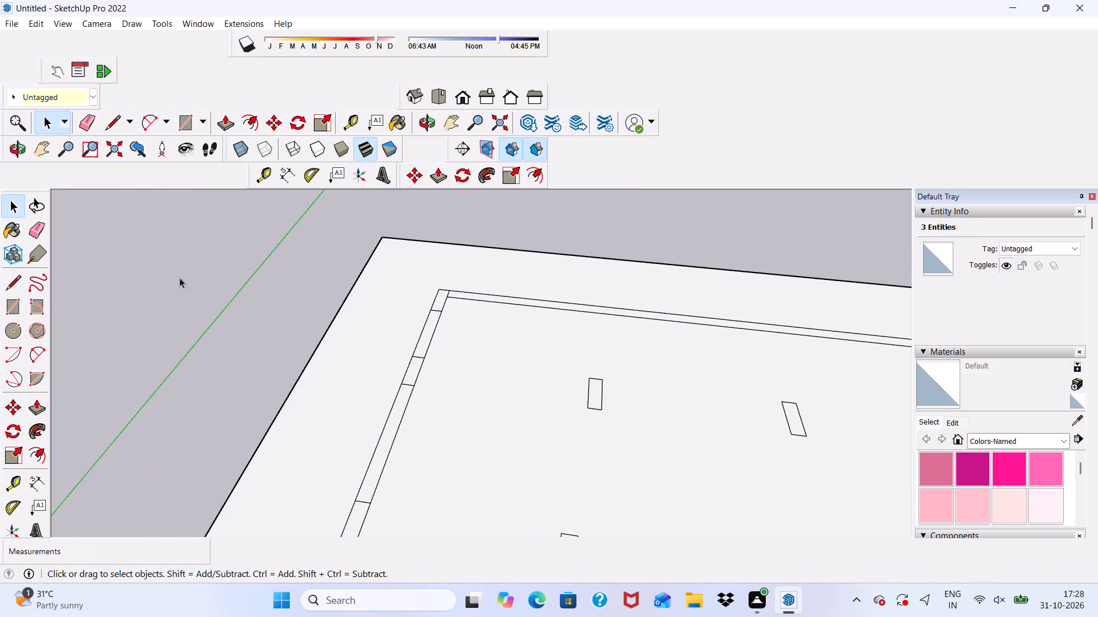
pyautogui.scroll(5, 409, 315)
pyautogui.doubleClick(460, 297)
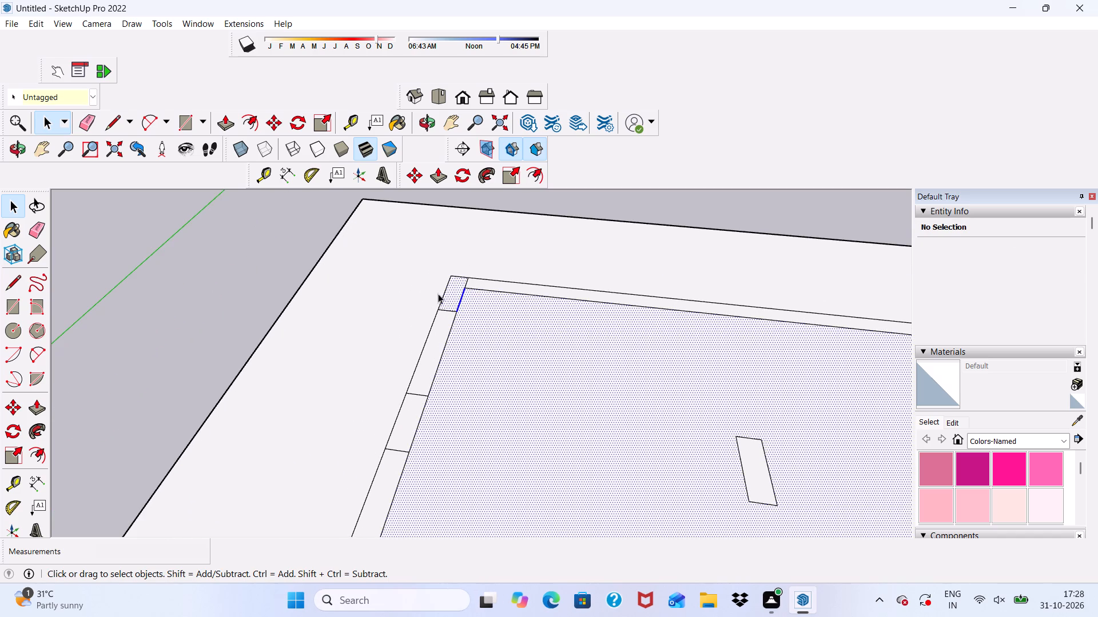
pyautogui.click(316, 282)
pyautogui.click(235, 271)
pyautogui.doubleClick(456, 294)
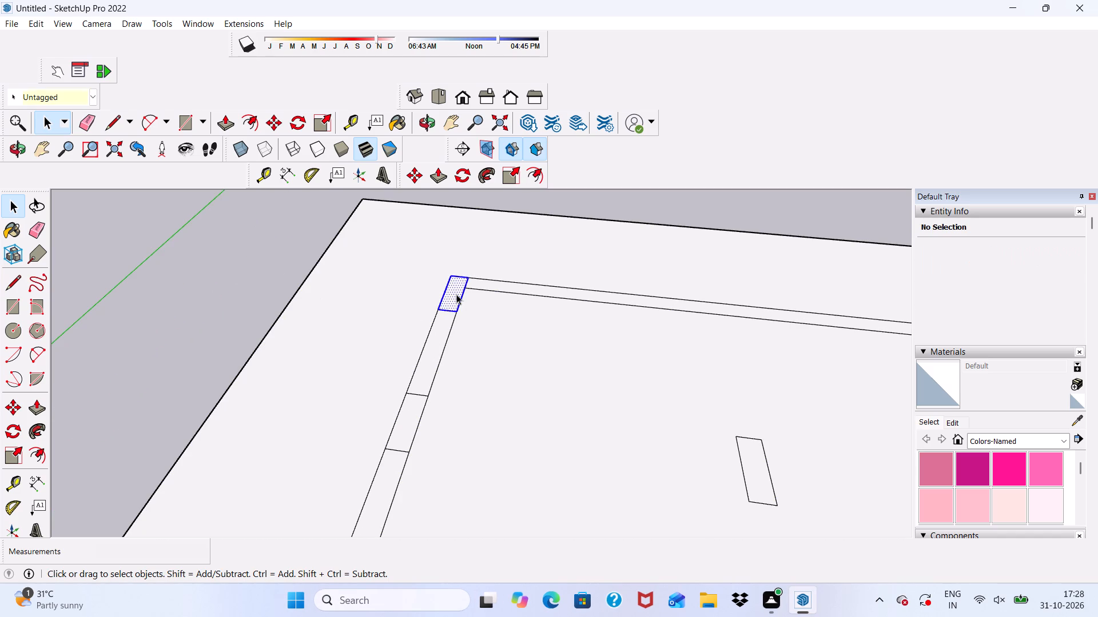
pyautogui.click(412, 176)
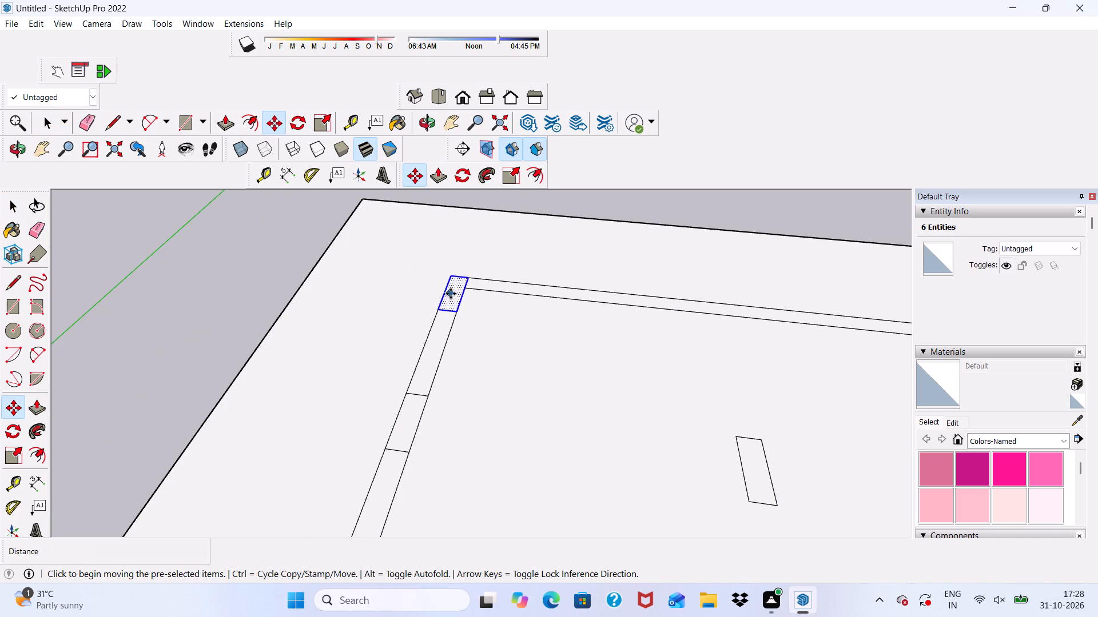
pyautogui.click(451, 294)
pyautogui.scroll(-4, 398, 295)
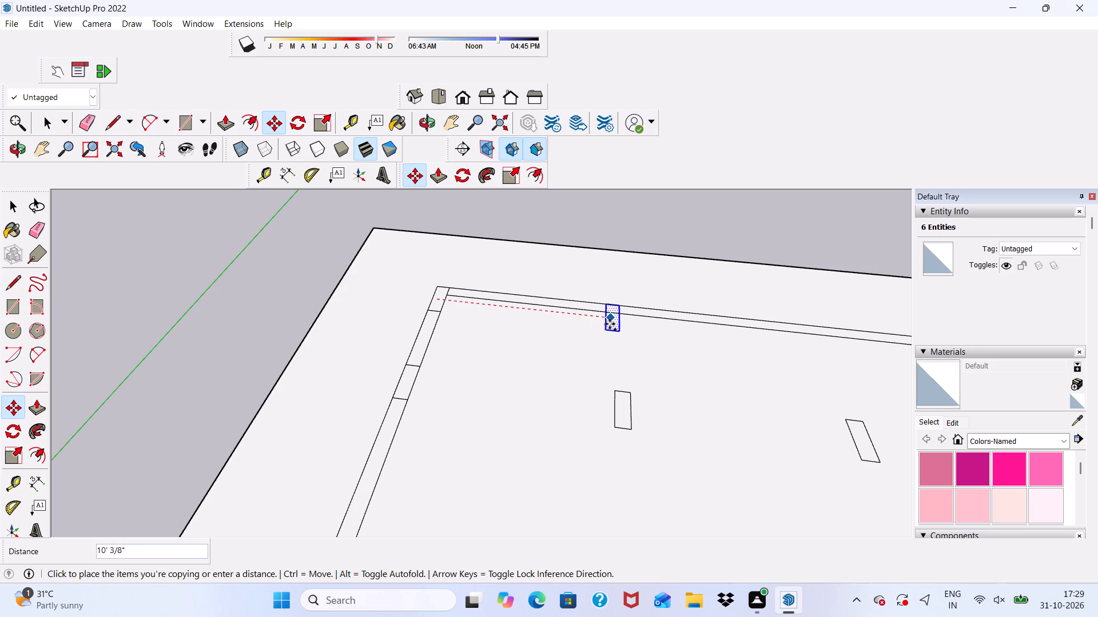
pyautogui.scroll(5, 608, 312)
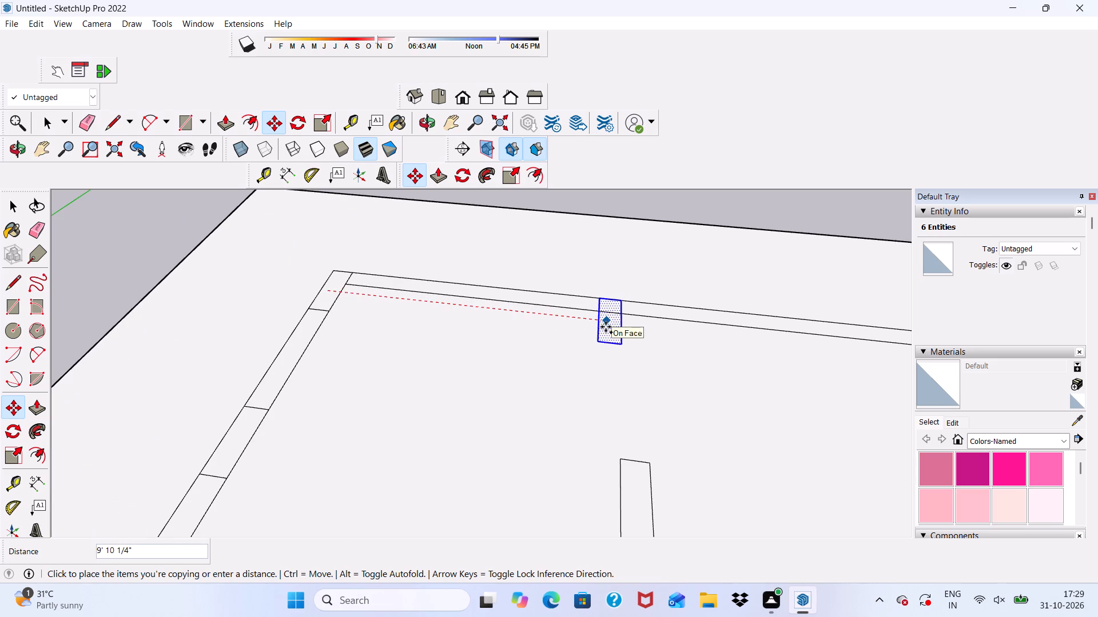
pyautogui.click(606, 327)
pyautogui.scroll(-9, 397, 324)
pyautogui.scroll(1, 548, 297)
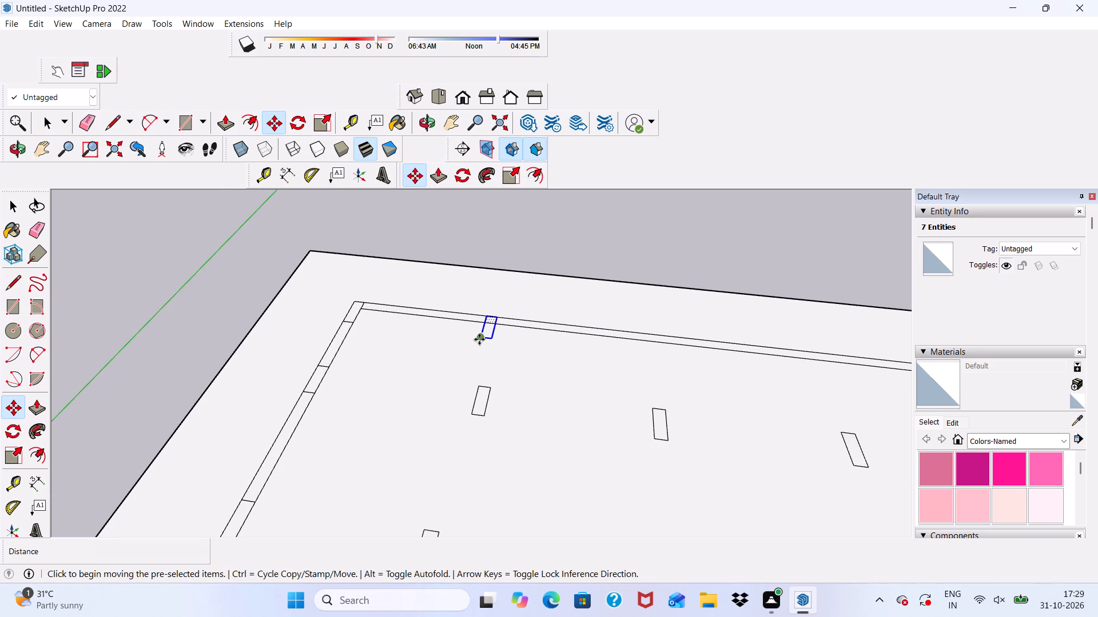
pyautogui.hotkey('shift', '*')
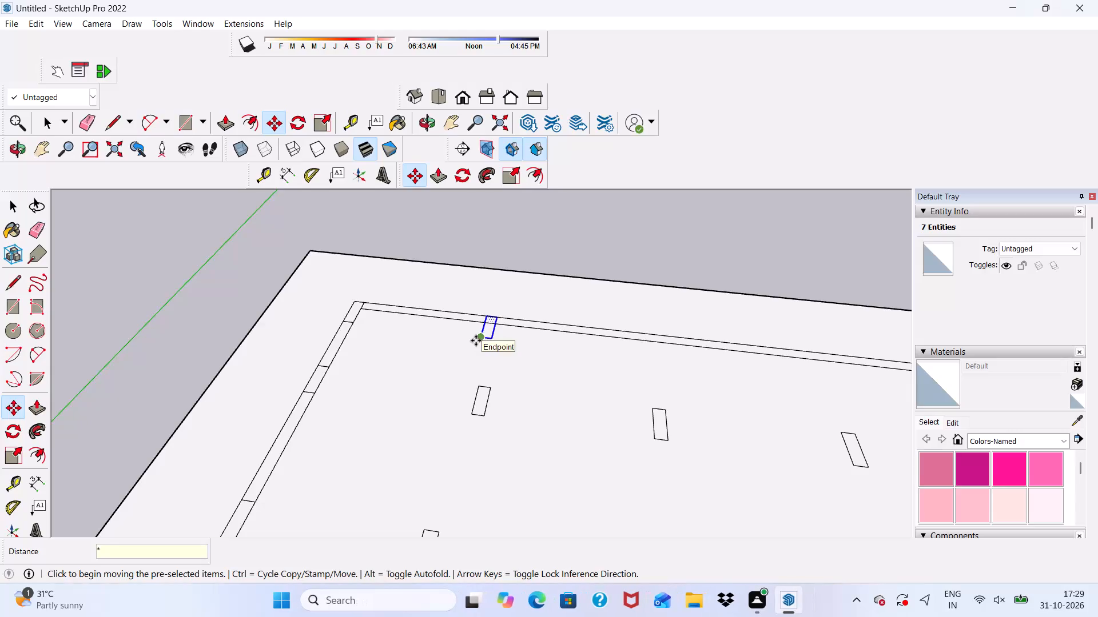
pyautogui.press('6')
pyautogui.press('Return')
pyautogui.scroll(-3, 473, 357)
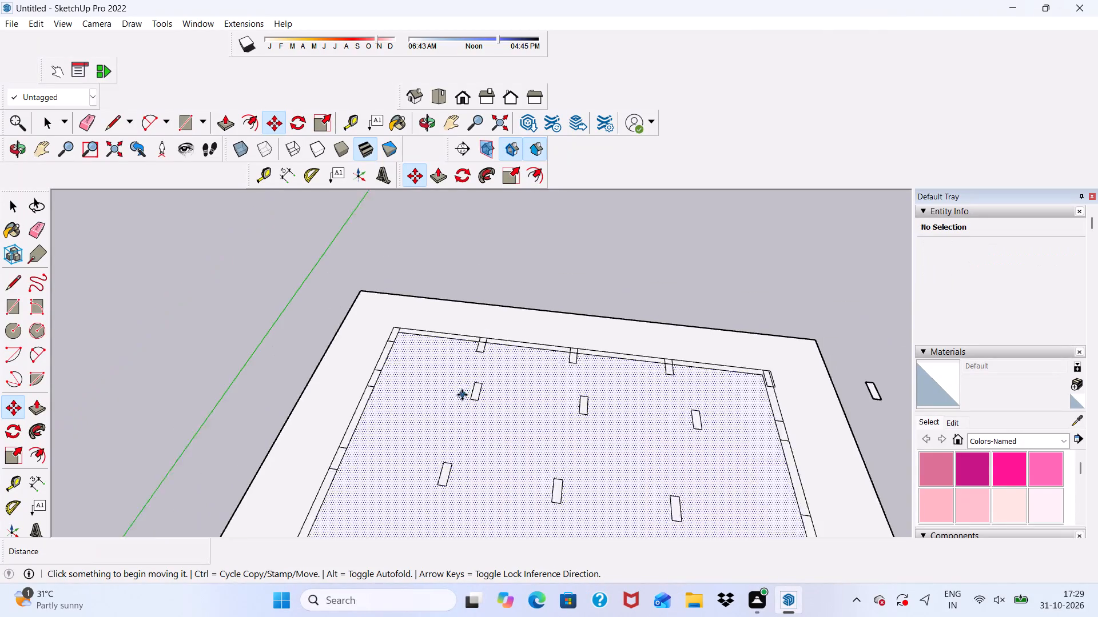
pyautogui.scroll(-7, 462, 395)
pyautogui.scroll(5, 659, 356)
pyautogui.press('space')
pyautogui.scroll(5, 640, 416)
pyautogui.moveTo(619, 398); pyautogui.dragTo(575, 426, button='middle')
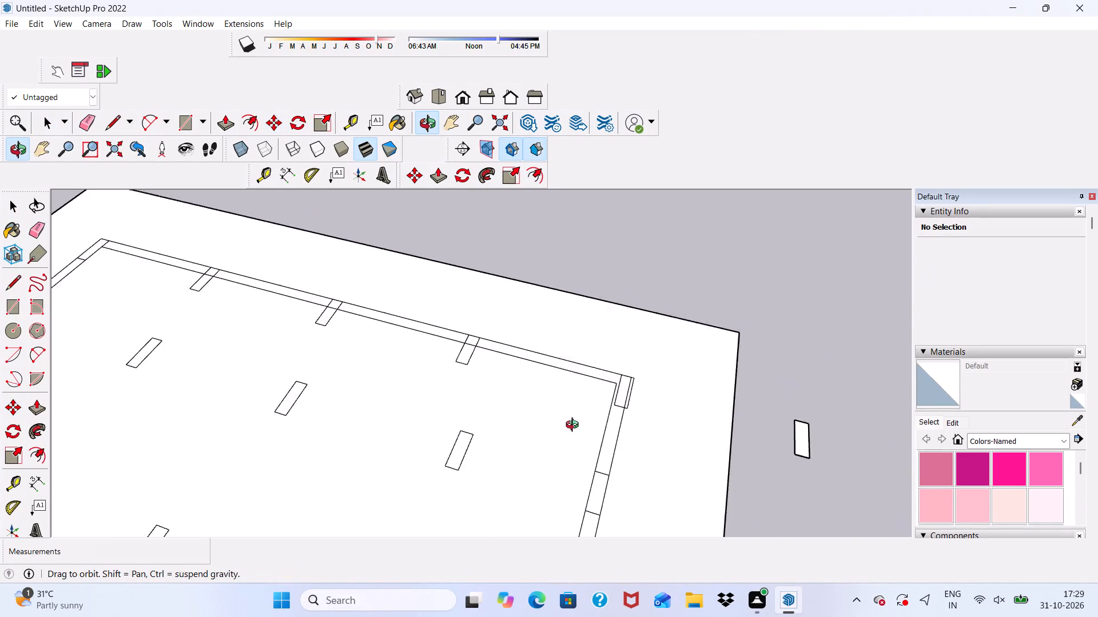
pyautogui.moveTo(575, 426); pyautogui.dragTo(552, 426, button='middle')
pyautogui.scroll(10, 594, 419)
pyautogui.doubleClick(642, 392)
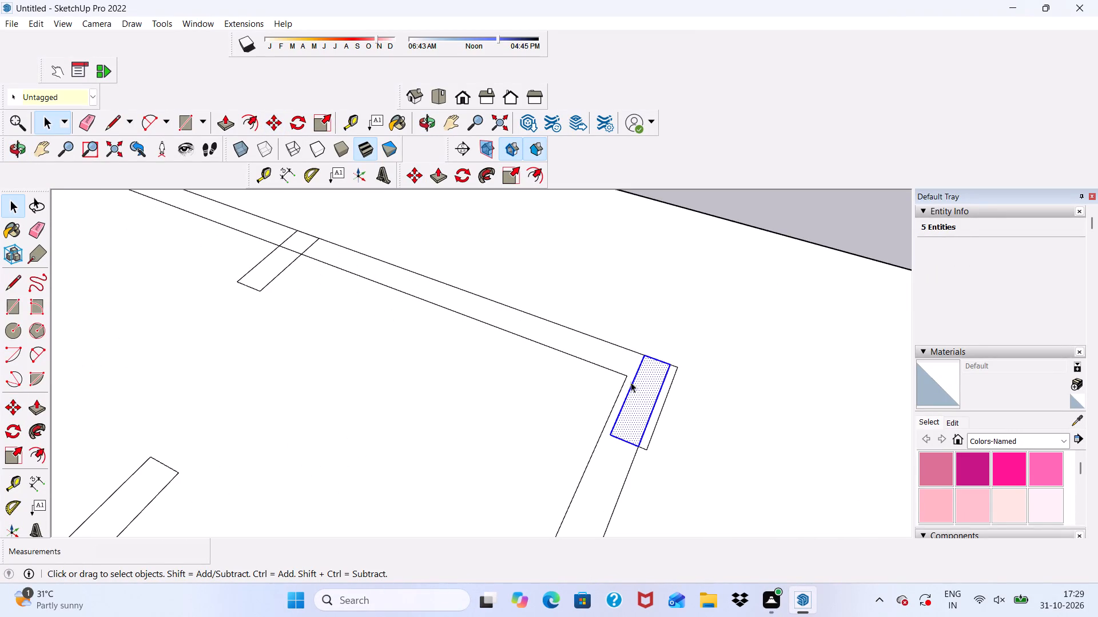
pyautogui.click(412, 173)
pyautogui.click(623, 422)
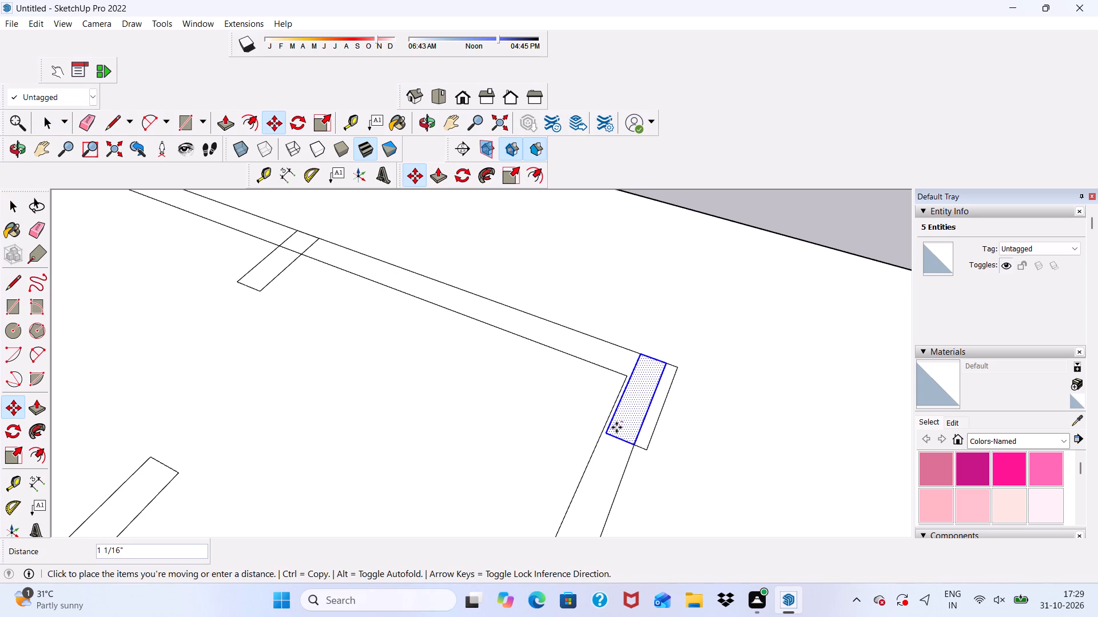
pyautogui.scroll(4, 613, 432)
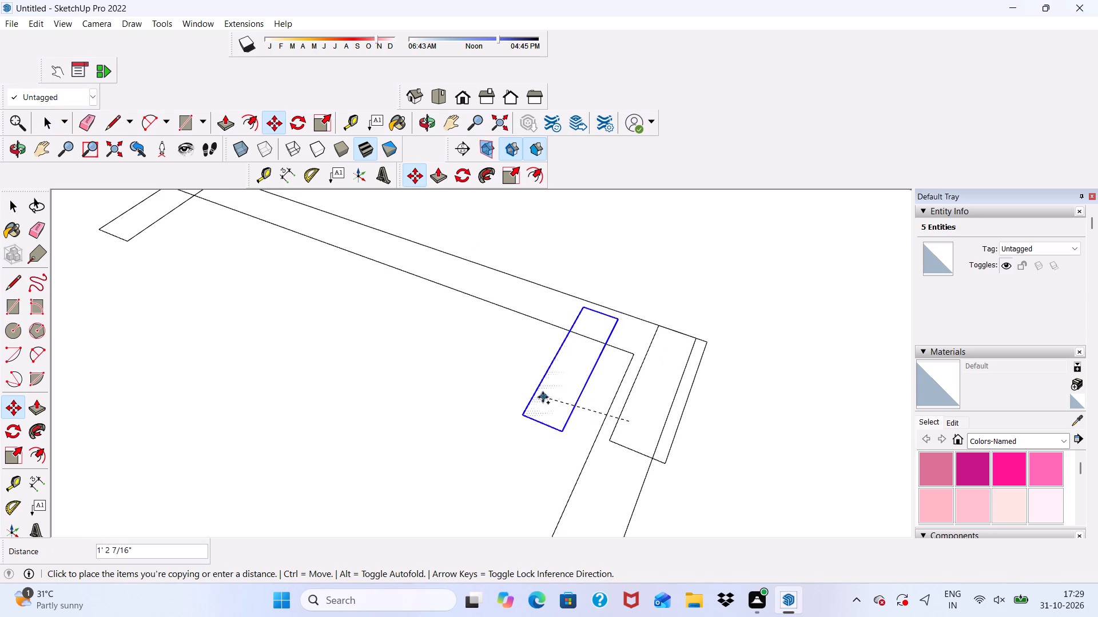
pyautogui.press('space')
# Erase the misaligned rectangle's edges and the lines overhanging the far corner of the wall opposite the green axis.
pyautogui.scroll(-1, 649, 383)
pyautogui.scroll(5, 649, 383)
pyautogui.scroll(-1, 601, 371)
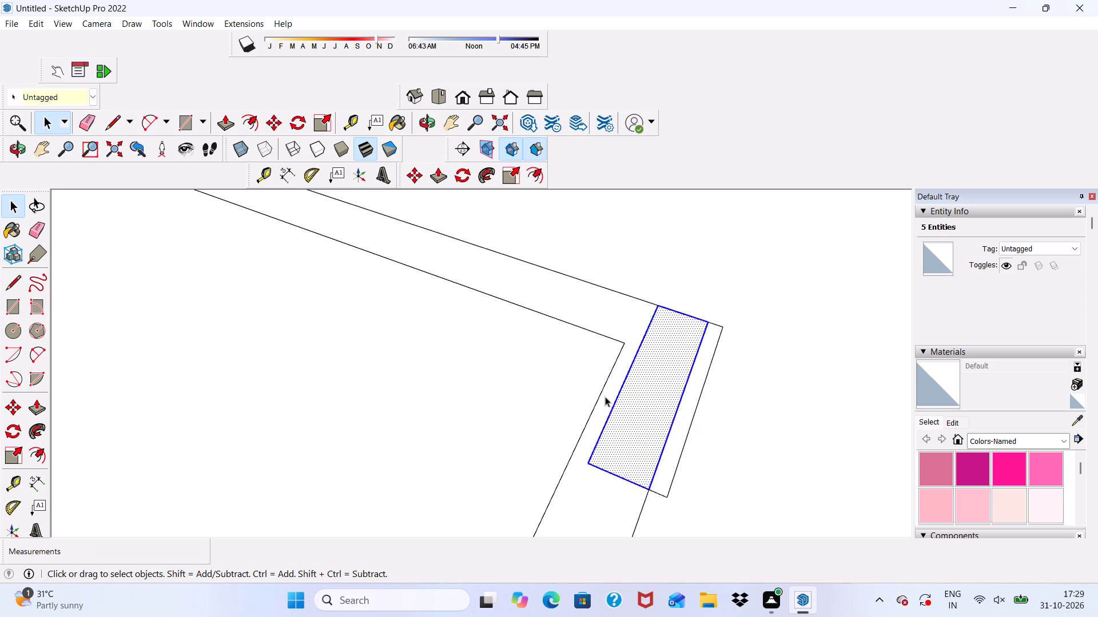
pyautogui.scroll(-1, 605, 396)
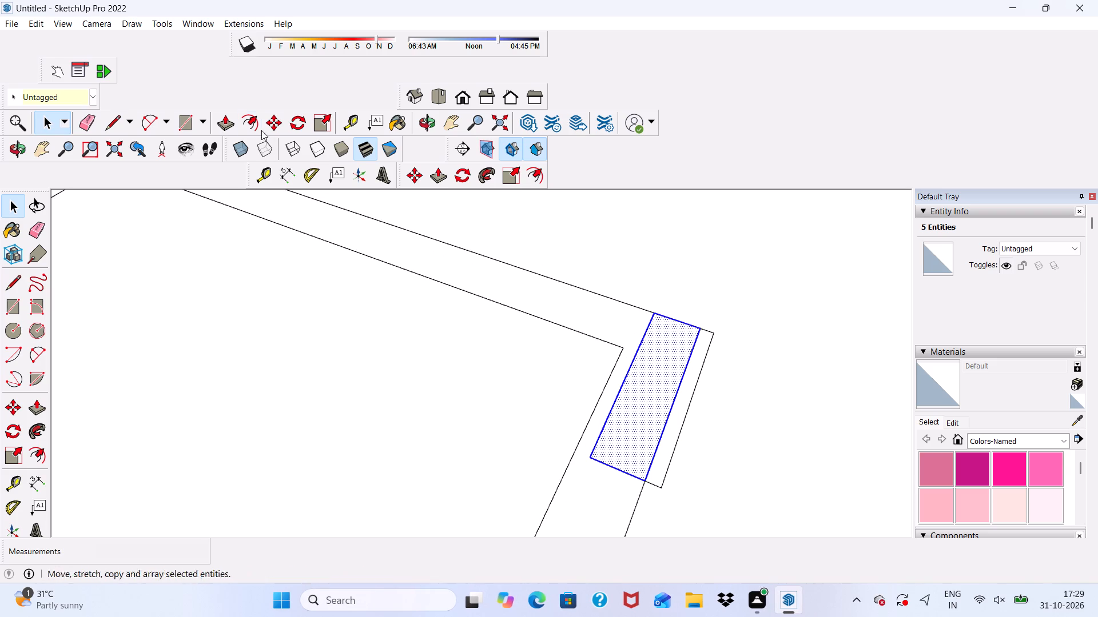
pyautogui.click(89, 121)
pyautogui.scroll(2, 680, 466)
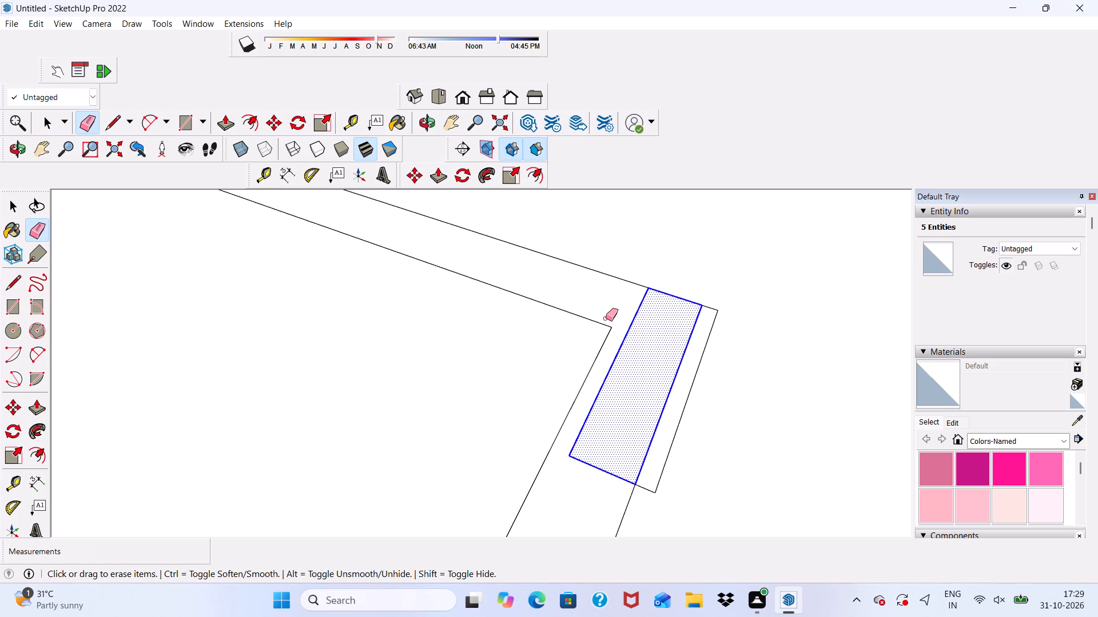
pyautogui.moveTo(635, 326); pyautogui.dragTo(637, 331)
pyautogui.click(633, 324)
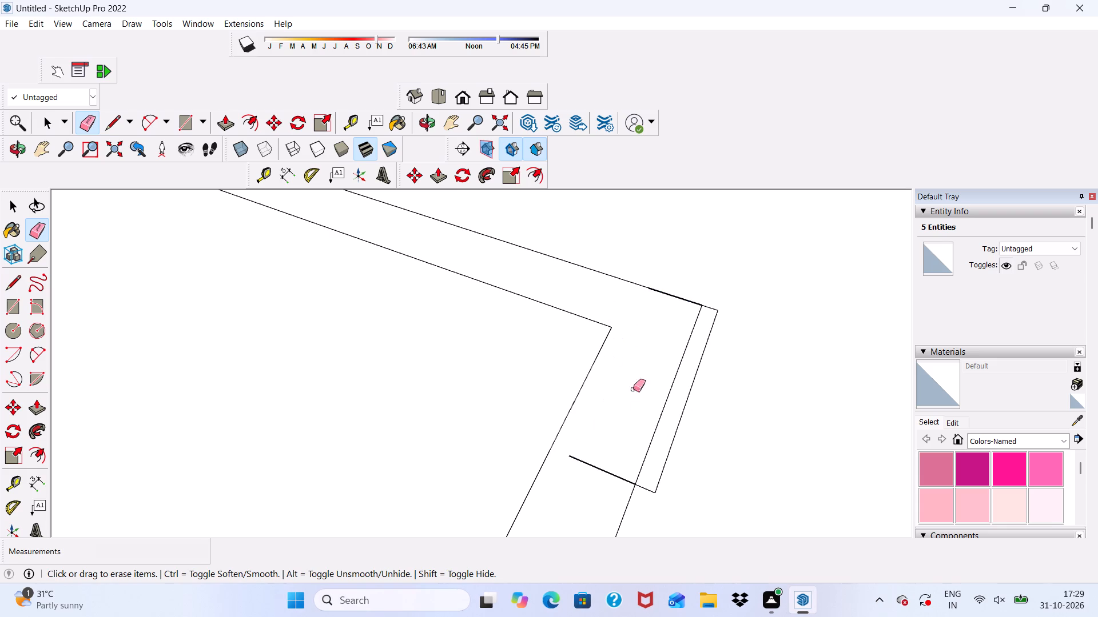
pyautogui.moveTo(601, 465); pyautogui.dragTo(603, 472)
pyautogui.moveTo(641, 486); pyautogui.dragTo(643, 492)
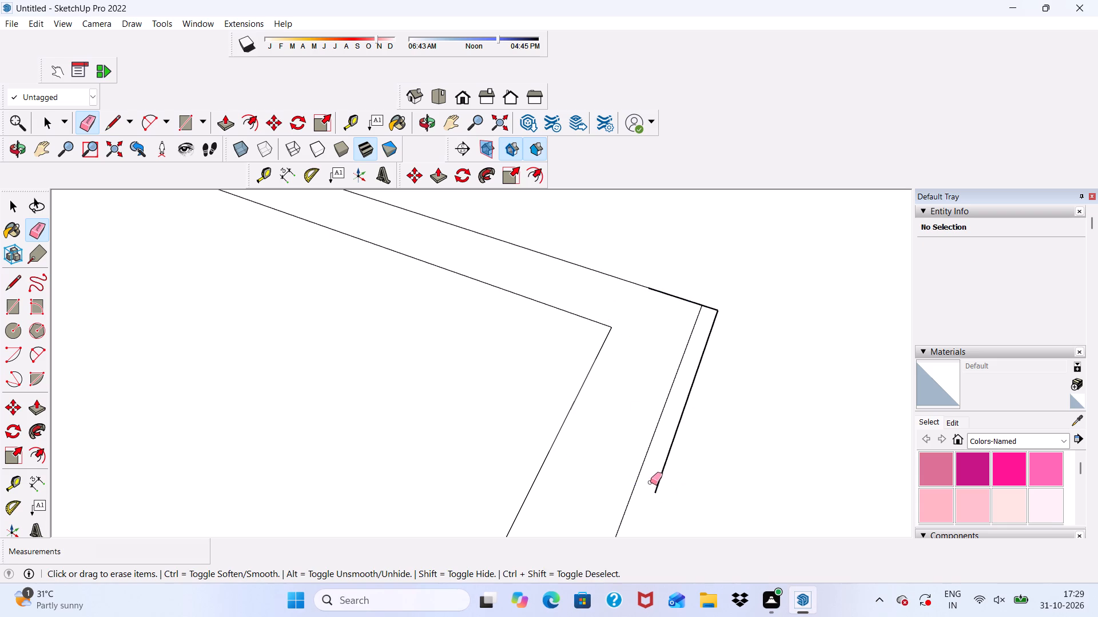
pyautogui.moveTo(653, 468); pyautogui.dragTo(666, 463)
pyautogui.click(666, 463)
pyautogui.scroll(4, 704, 301)
pyautogui.moveTo(710, 302); pyautogui.dragTo(719, 367)
pyautogui.scroll(-6, 669, 324)
pyautogui.scroll(6, 533, 379)
pyautogui.scroll(18, 689, 251)
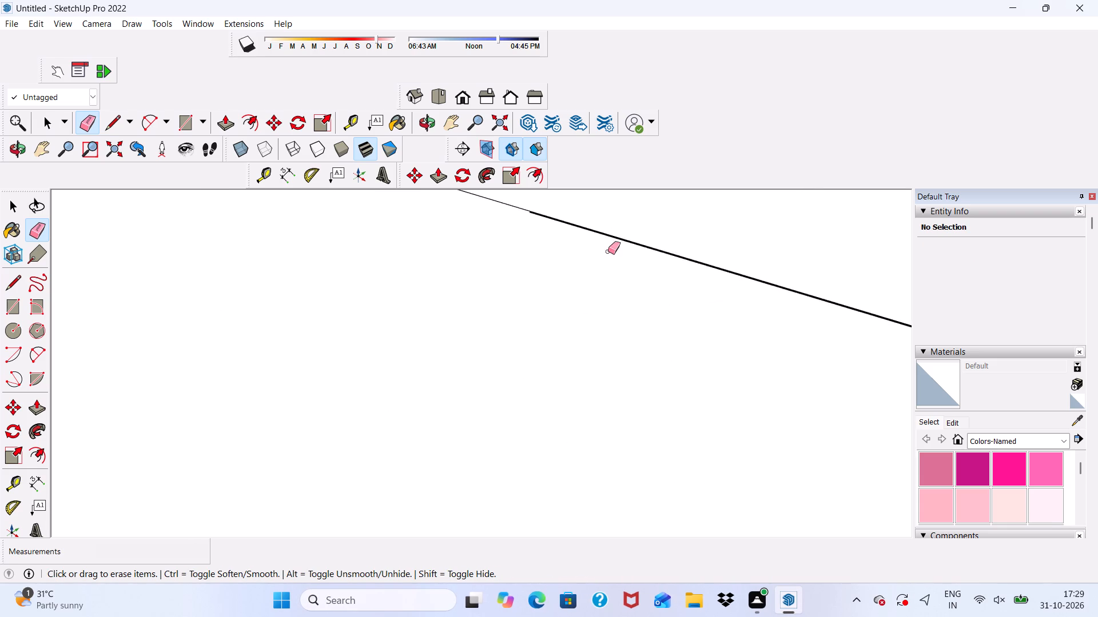
pyautogui.scroll(9, 608, 251)
pyautogui.scroll(-6, 599, 248)
pyautogui.scroll(17, 556, 276)
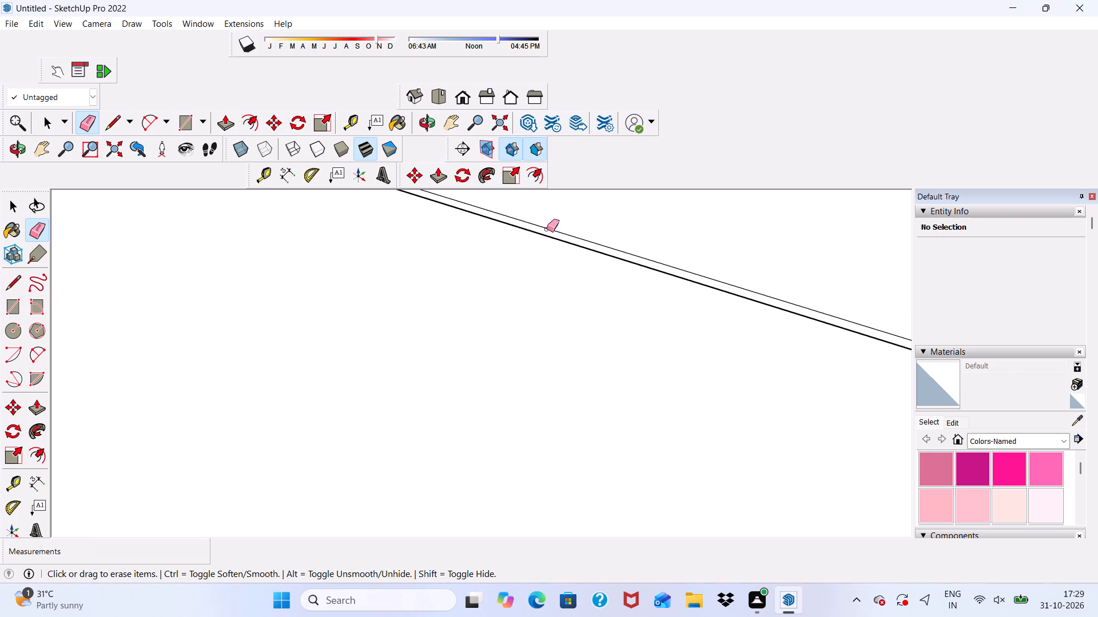
pyautogui.scroll(3, 547, 229)
pyautogui.click(543, 236)
pyautogui.scroll(-6, 482, 298)
pyautogui.scroll(-11, 424, 403)
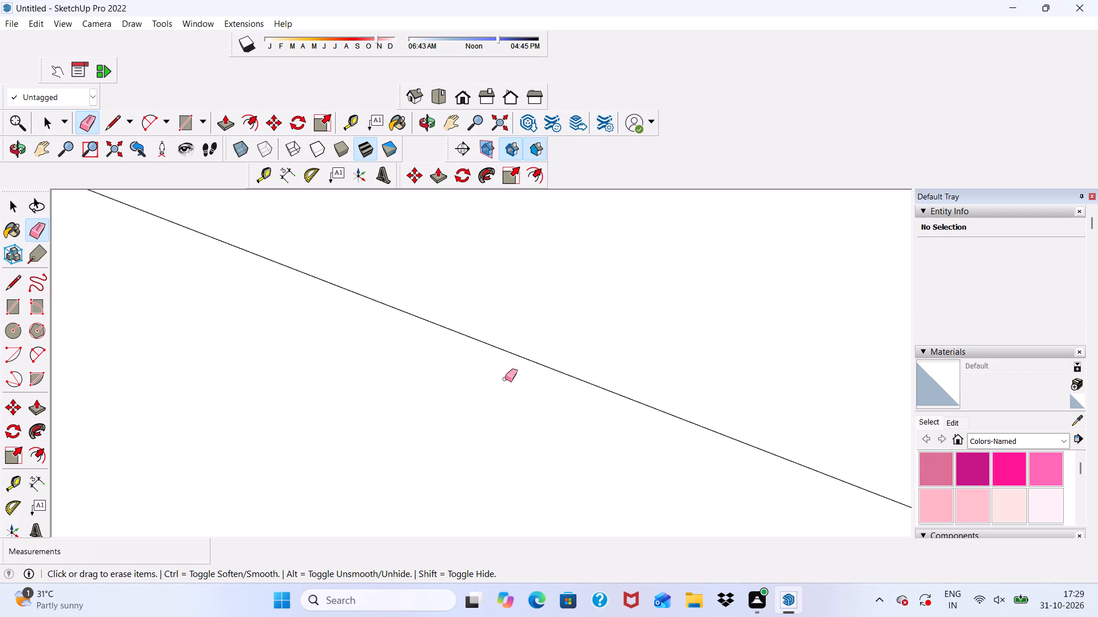
pyautogui.scroll(-20, 505, 379)
pyautogui.scroll(-20, 505, 379)
pyautogui.scroll(-5, 505, 379)
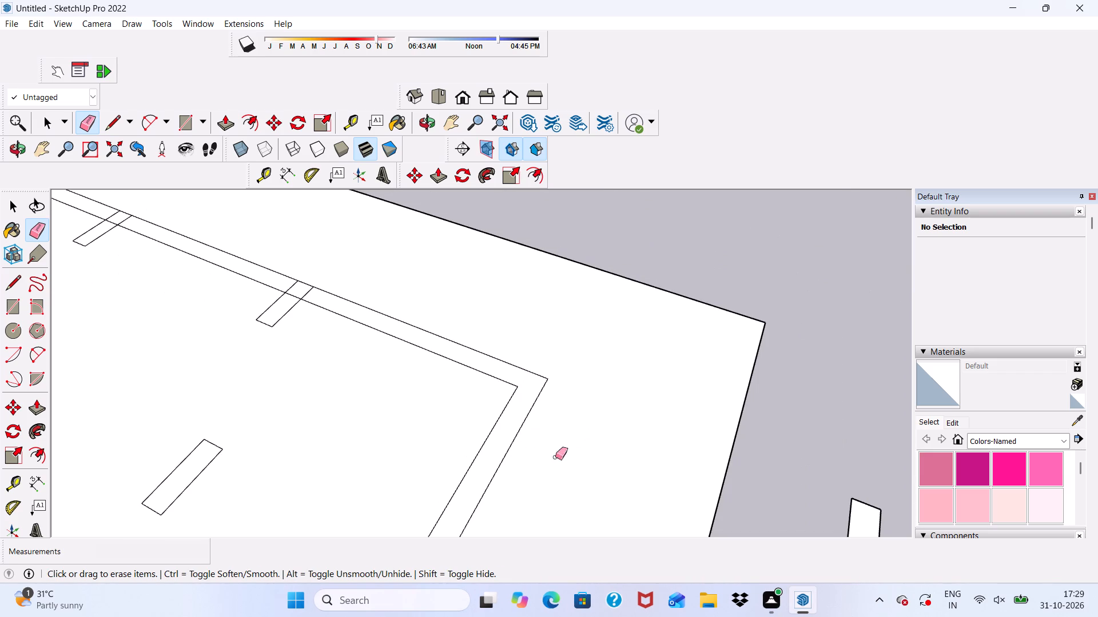
# Move the nearest stray rectangle outside the border about 10' 1/4" back along the red axis into the emptied wall corner.
pyautogui.press('space')
pyautogui.scroll(-5, 767, 440)
pyautogui.scroll(1, 805, 509)
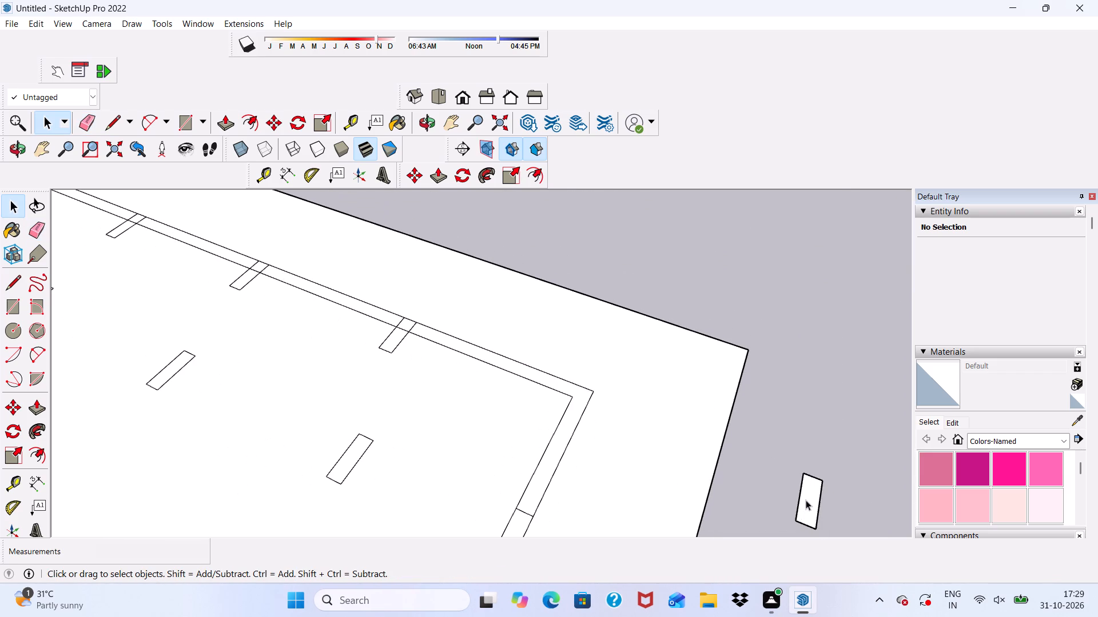
pyautogui.doubleClick(806, 500)
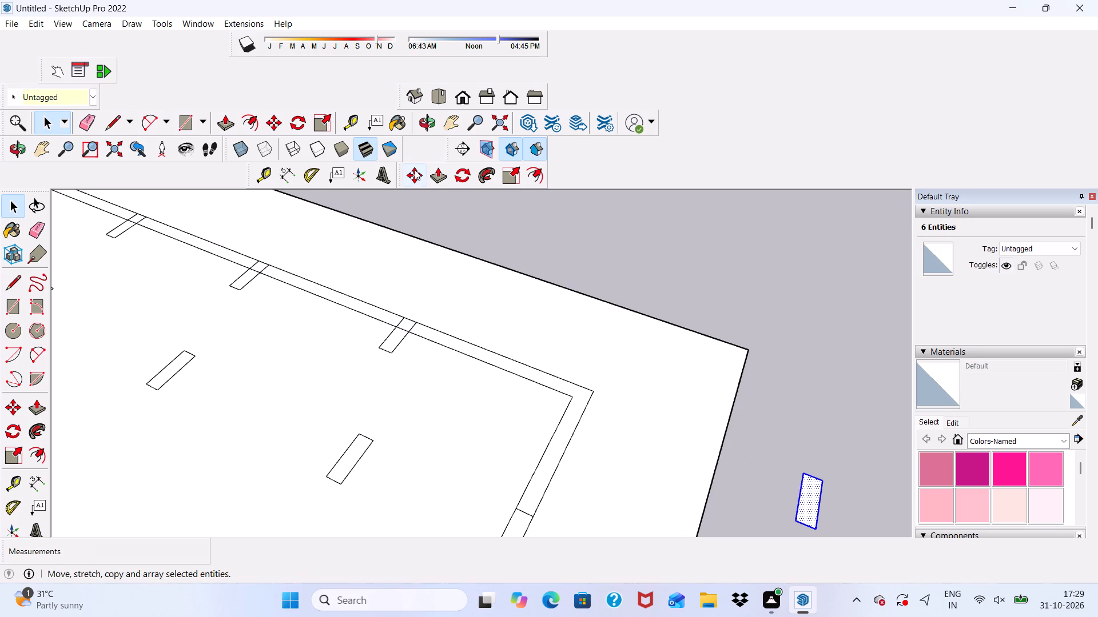
pyautogui.click(415, 170)
pyautogui.click(799, 522)
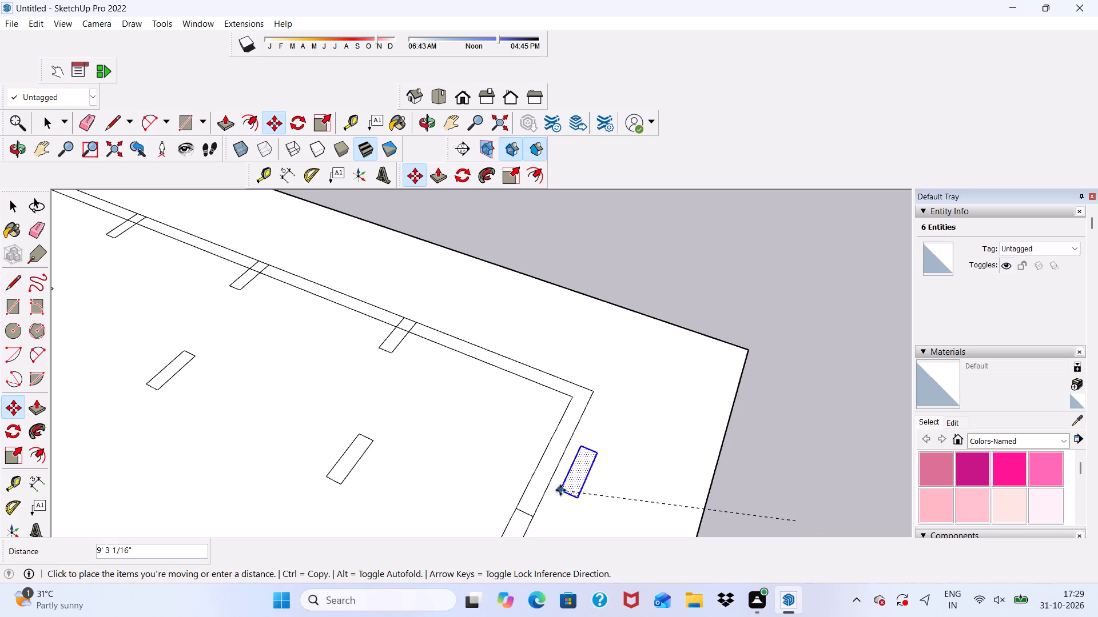
pyautogui.scroll(4, 564, 440)
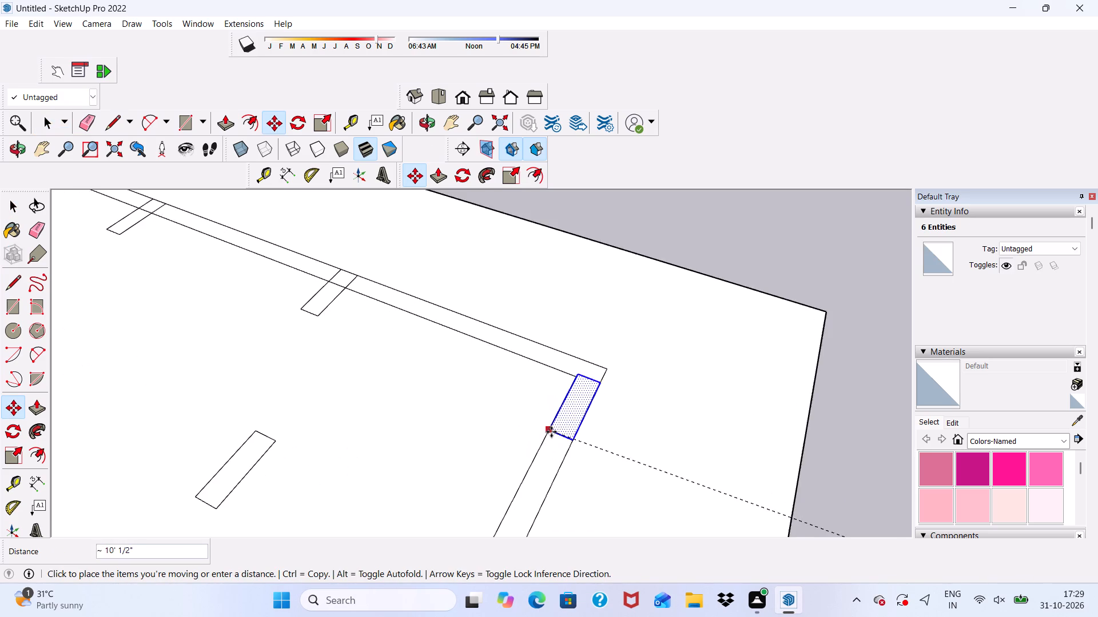
pyautogui.scroll(3, 551, 431)
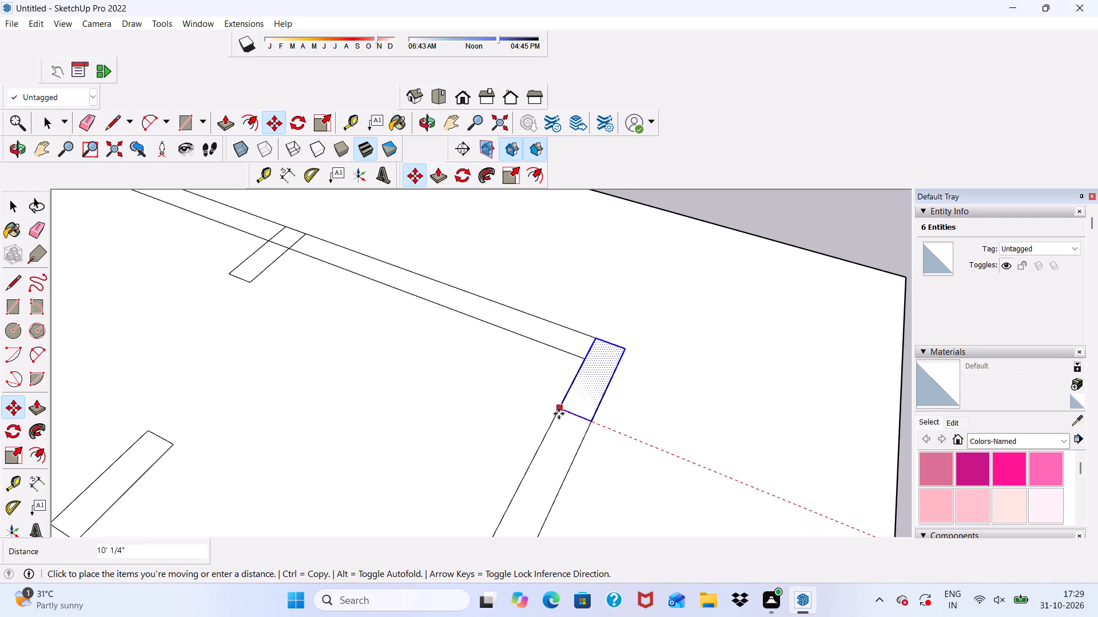
pyautogui.click(559, 414)
pyautogui.scroll(-4, 552, 421)
pyautogui.press('space')
pyautogui.click(832, 376)
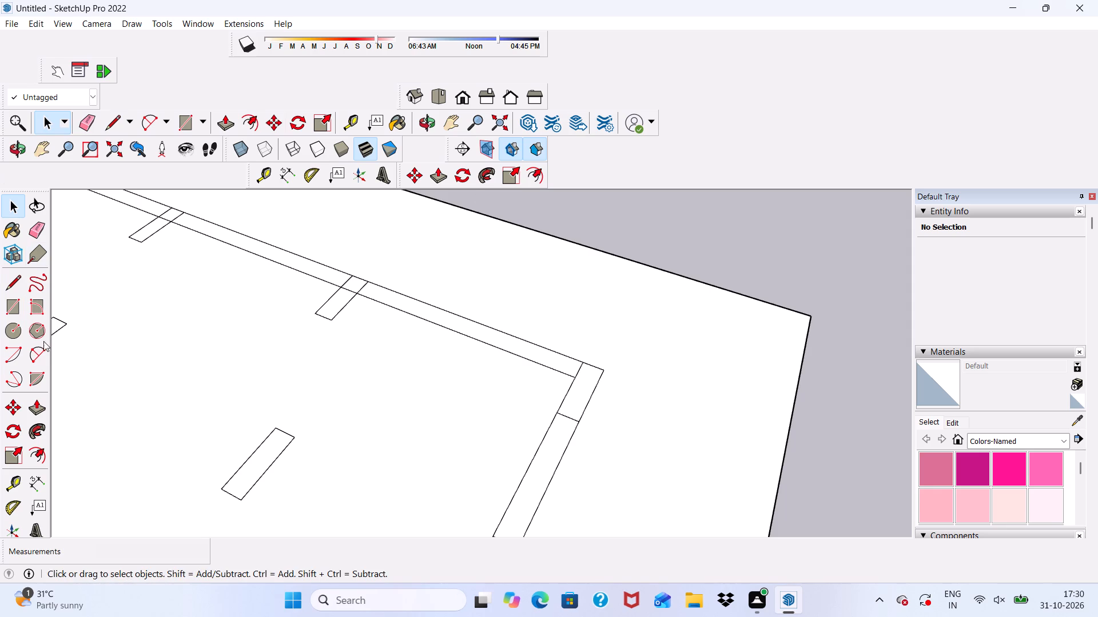
# Erase the four surplus rectangles closest to the plan's outer border.
pyautogui.scroll(-9, 386, 299)
pyautogui.moveTo(447, 368); pyautogui.dragTo(405, 279, button='middle')
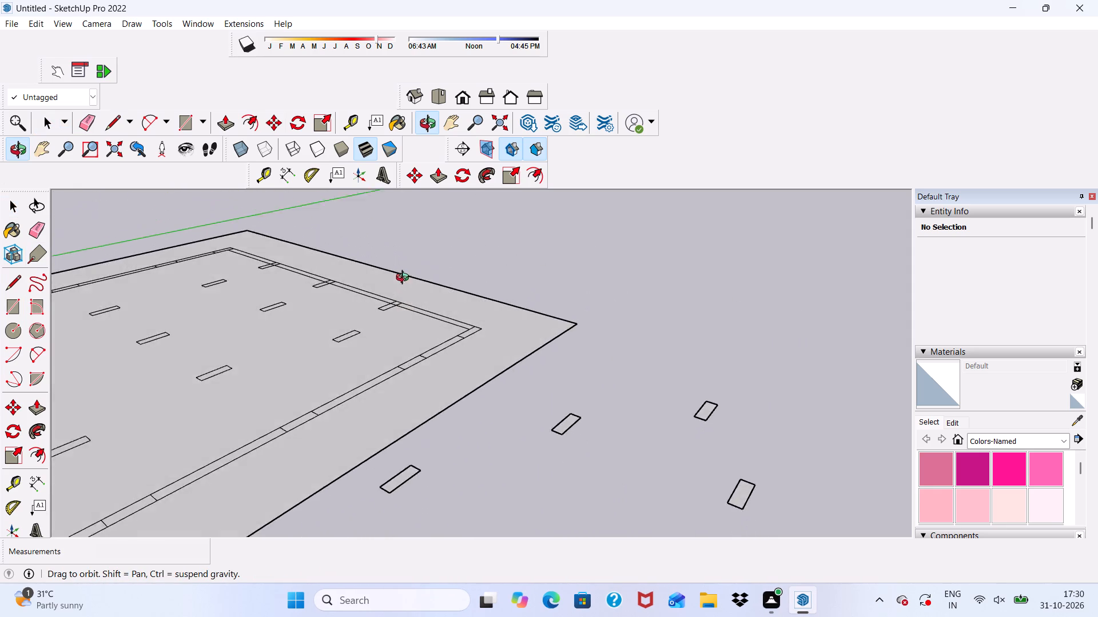
pyautogui.moveTo(405, 279); pyautogui.dragTo(460, 281, button='middle')
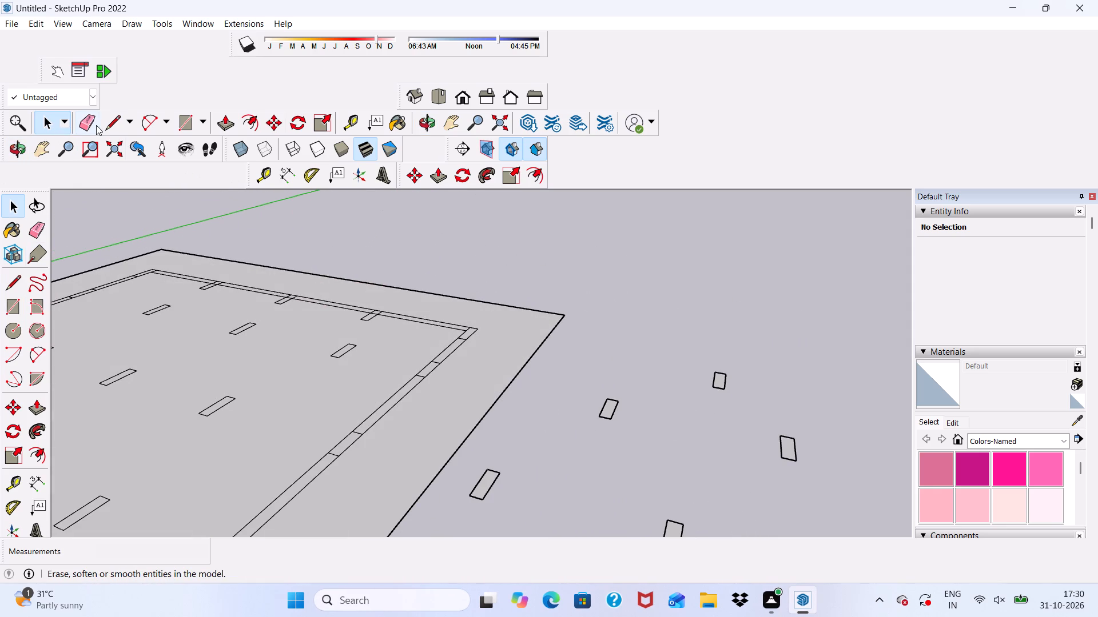
pyautogui.click(85, 122)
pyautogui.scroll(-5, 185, 194)
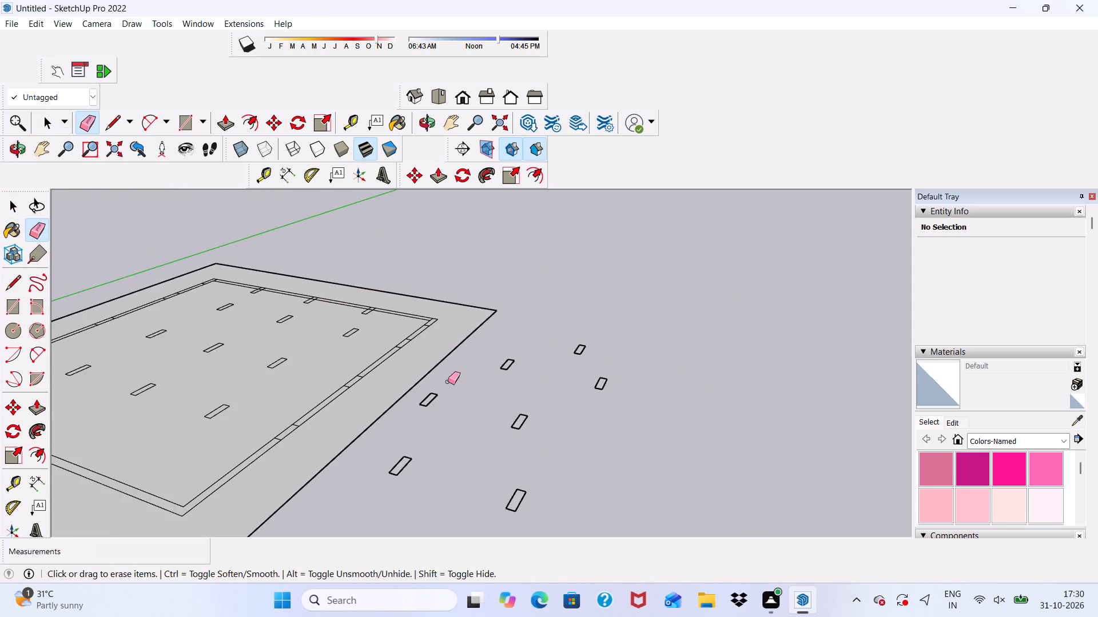
pyautogui.scroll(2, 446, 385)
pyautogui.moveTo(429, 398); pyautogui.dragTo(418, 424)
pyautogui.moveTo(408, 406); pyautogui.dragTo(426, 415)
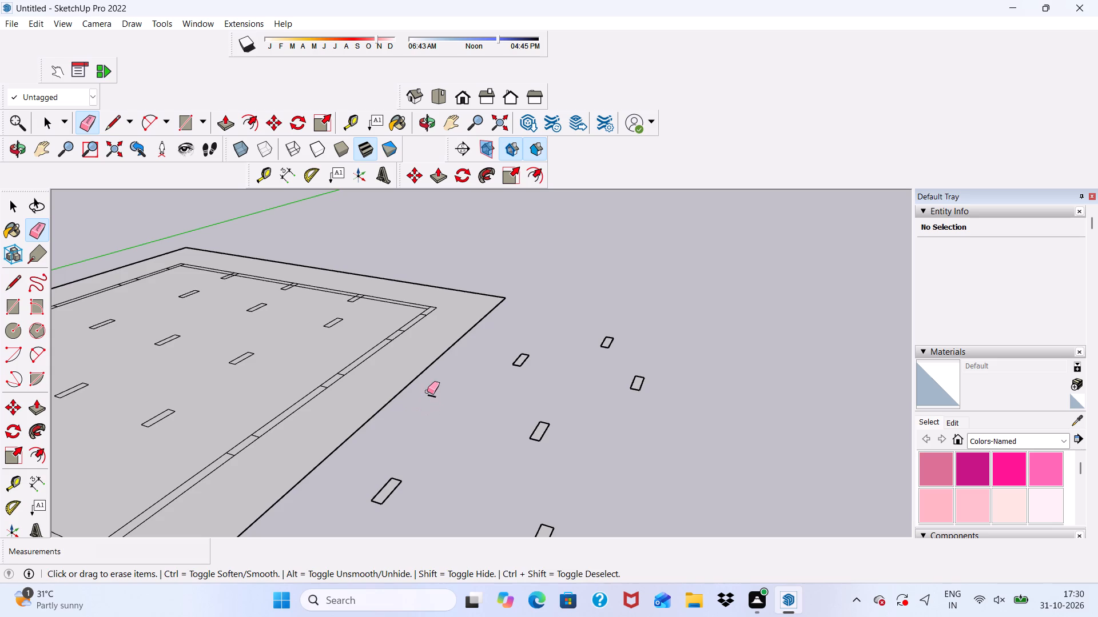
pyautogui.moveTo(427, 391); pyautogui.dragTo(439, 407)
pyautogui.moveTo(402, 456); pyautogui.dragTo(397, 483)
pyautogui.moveTo(522, 351); pyautogui.dragTo(519, 374)
pyautogui.moveTo(543, 428); pyautogui.dragTo(537, 452)
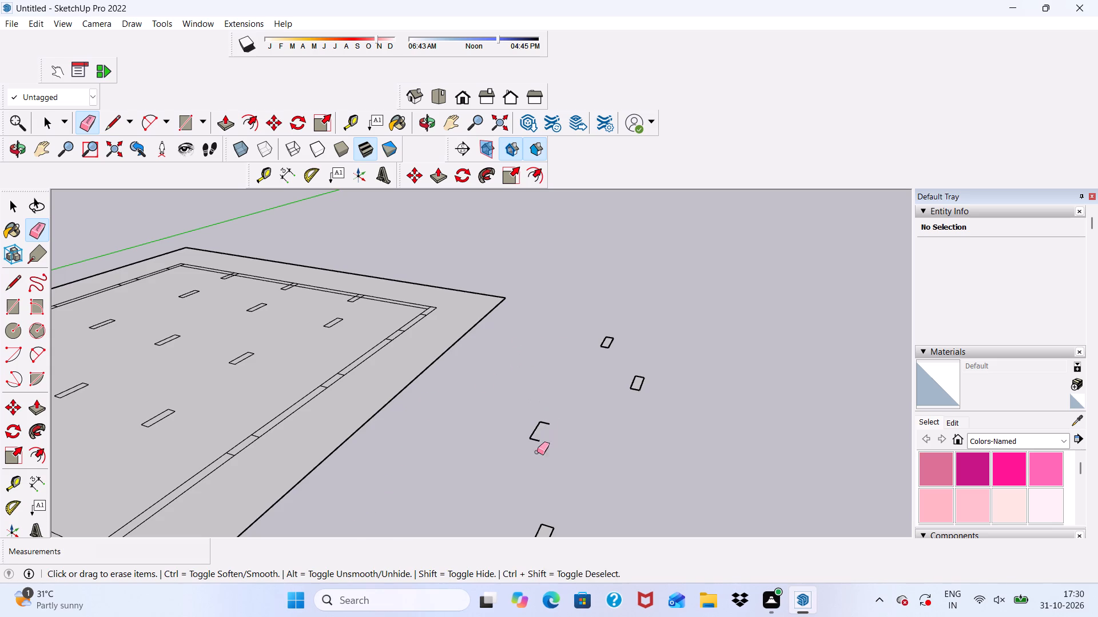
pyautogui.moveTo(533, 412); pyautogui.dragTo(544, 443)
pyautogui.moveTo(538, 435); pyautogui.dragTo(528, 454)
pyautogui.moveTo(531, 410); pyautogui.dragTo(540, 443)
pyautogui.moveTo(534, 423); pyautogui.dragTo(534, 448)
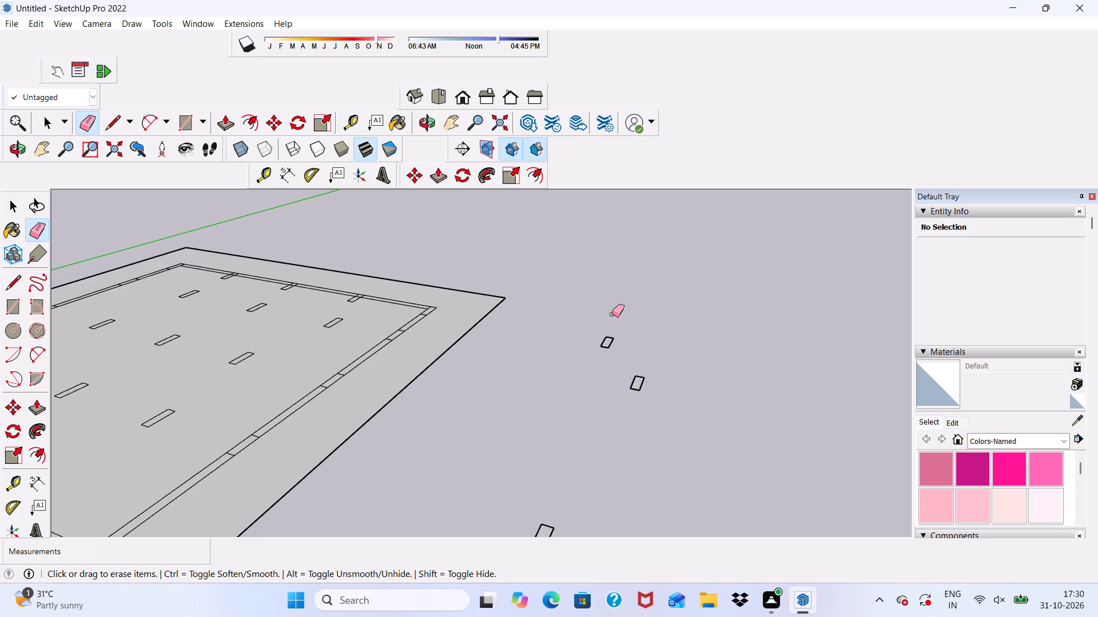
# Erase the remaining three surplus rectangles farther outside the plan's border.
pyautogui.moveTo(612, 319); pyautogui.dragTo(609, 350)
pyautogui.moveTo(606, 347); pyautogui.dragTo(603, 369)
pyautogui.moveTo(600, 344); pyautogui.dragTo(604, 357)
pyautogui.moveTo(608, 331); pyautogui.dragTo(622, 390)
pyautogui.moveTo(628, 347); pyautogui.dragTo(642, 395)
pyautogui.moveTo(642, 395); pyautogui.dragTo(642, 394)
pyautogui.moveTo(635, 369); pyautogui.dragTo(627, 400)
pyautogui.moveTo(631, 375); pyautogui.dragTo(636, 407)
pyautogui.scroll(-10, 603, 231)
pyautogui.scroll(5, 594, 343)
pyautogui.moveTo(589, 346); pyautogui.dragTo(584, 360)
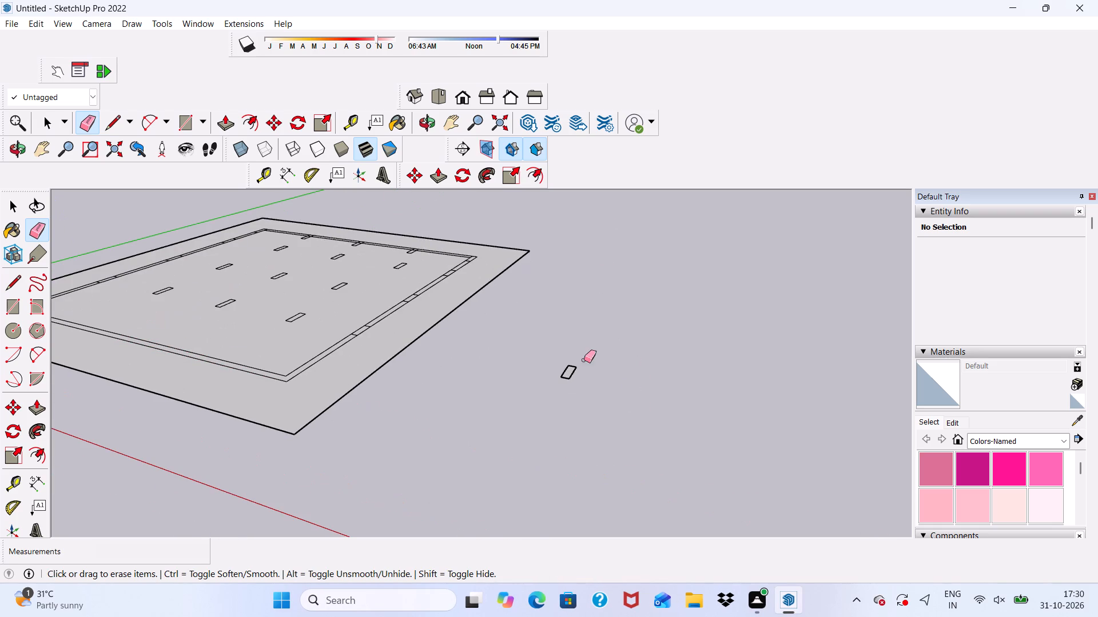
pyautogui.moveTo(584, 360); pyautogui.dragTo(571, 386)
pyautogui.moveTo(567, 371); pyautogui.dragTo(566, 410)
pyautogui.moveTo(564, 369); pyautogui.dragTo(571, 392)
pyautogui.click(575, 384)
pyautogui.moveTo(569, 361); pyautogui.dragTo(569, 373)
pyautogui.moveTo(574, 361); pyautogui.dragTo(579, 376)
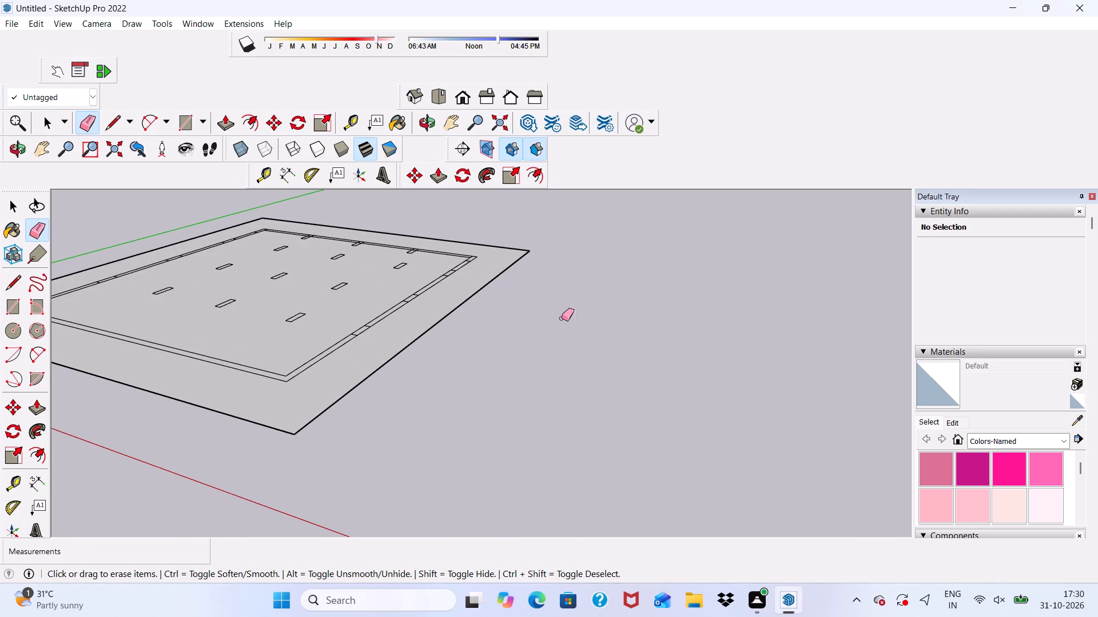
# Examine the rectangle layout along the walls and across the room from several angles.
pyautogui.scroll(-5, 539, 299)
pyautogui.moveTo(536, 313); pyautogui.dragTo(641, 335, button='middle')
pyautogui.press('space')
pyautogui.scroll(5, 522, 366)
pyautogui.scroll(-3, 424, 310)
pyautogui.moveTo(433, 350); pyautogui.dragTo(434, 354, button='middle')
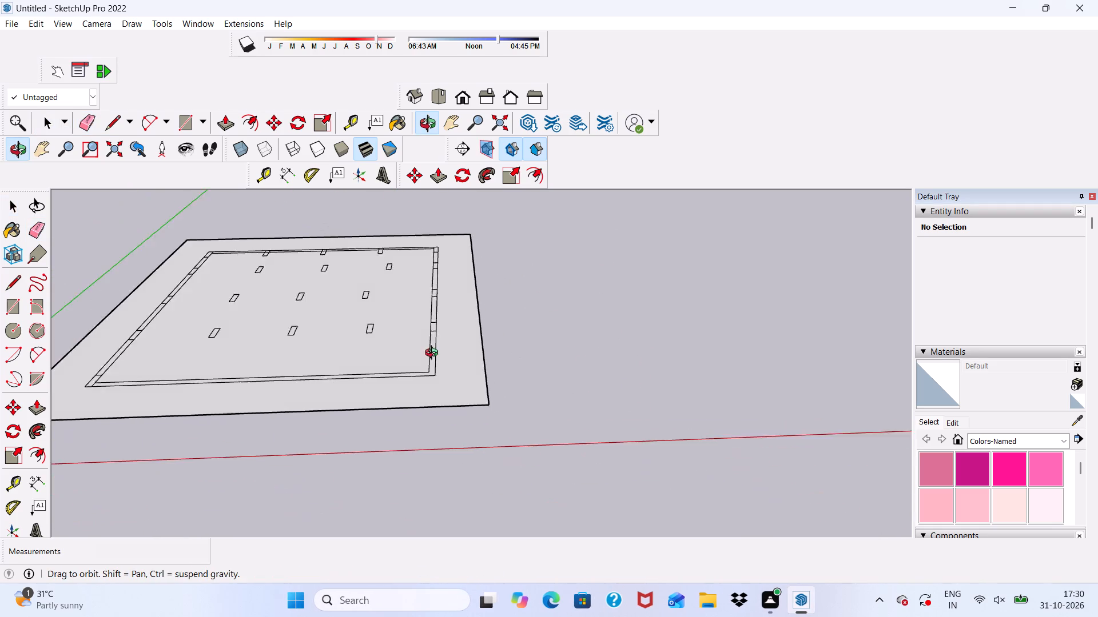
pyautogui.moveTo(434, 354); pyautogui.dragTo(386, 414, button='middle')
pyautogui.scroll(4, 154, 350)
pyautogui.scroll(-4, 186, 305)
pyautogui.moveTo(304, 317); pyautogui.dragTo(304, 406, button='middle')
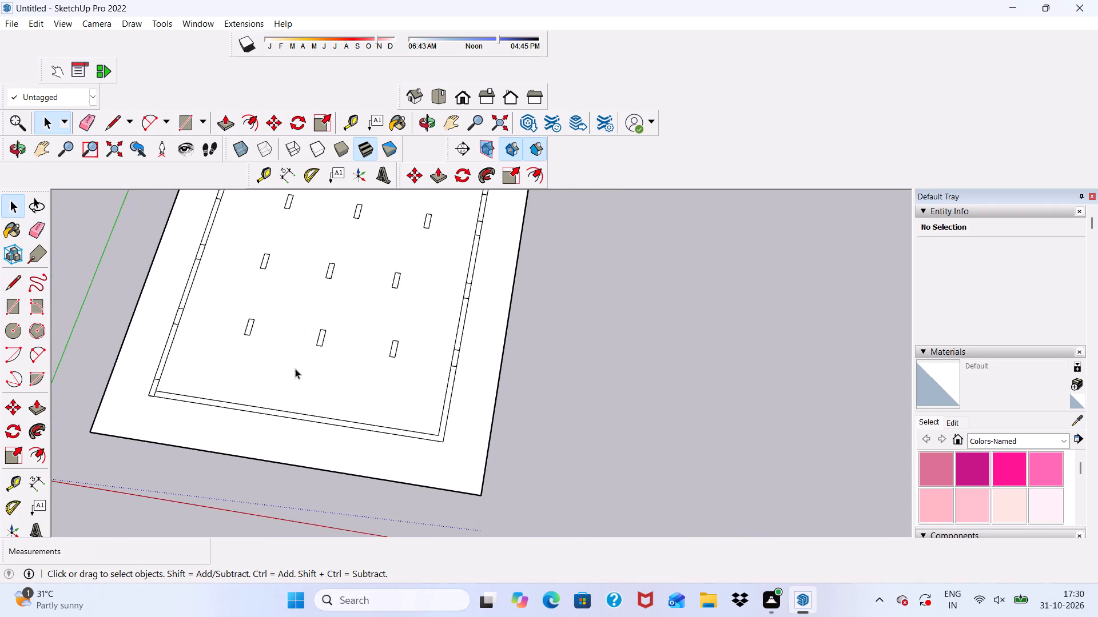
pyautogui.scroll(-11, 291, 355)
pyautogui.scroll(10, 328, 265)
pyautogui.moveTo(382, 280); pyautogui.dragTo(404, 207, button='middle')
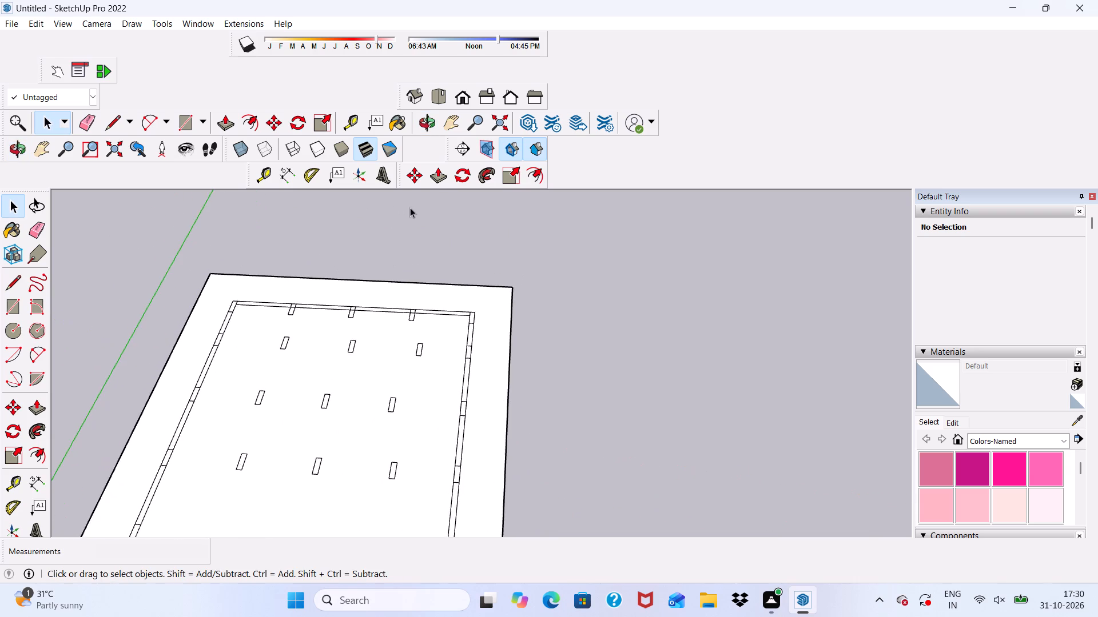
pyautogui.scroll(-5, 411, 210)
pyautogui.scroll(5, 401, 397)
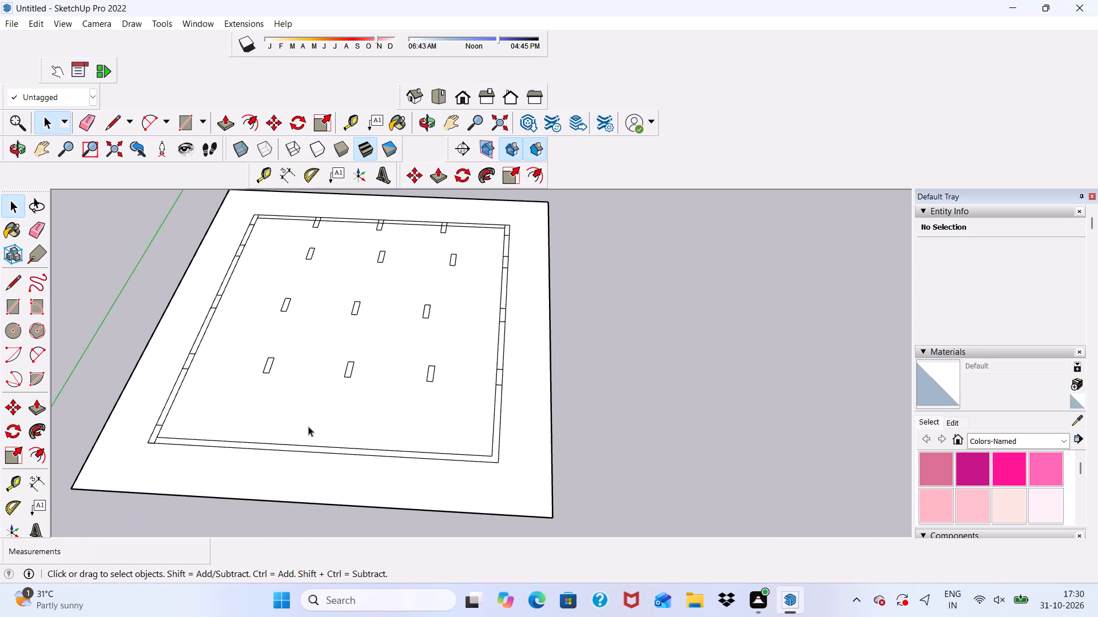
# Copy the last rectangle in the wall opposite the green axis along the green axis into the wall's empty near corner.
pyautogui.scroll(-2, 308, 422)
pyautogui.moveTo(319, 430); pyautogui.dragTo(281, 323, button='middle')
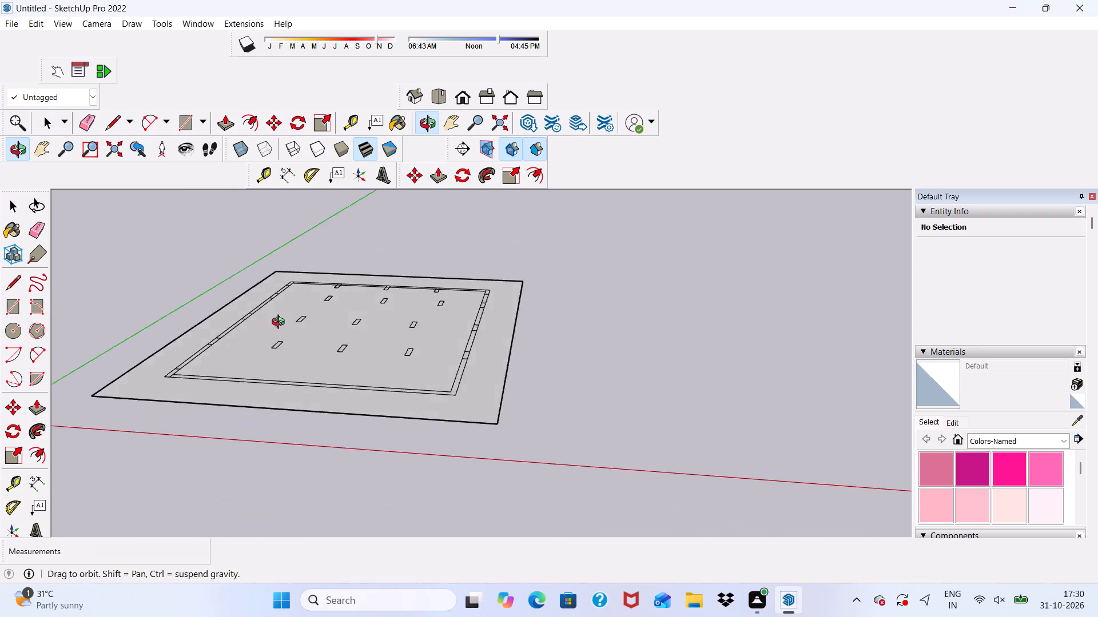
pyautogui.moveTo(281, 323); pyautogui.dragTo(221, 319, button='middle')
pyautogui.scroll(8, 482, 395)
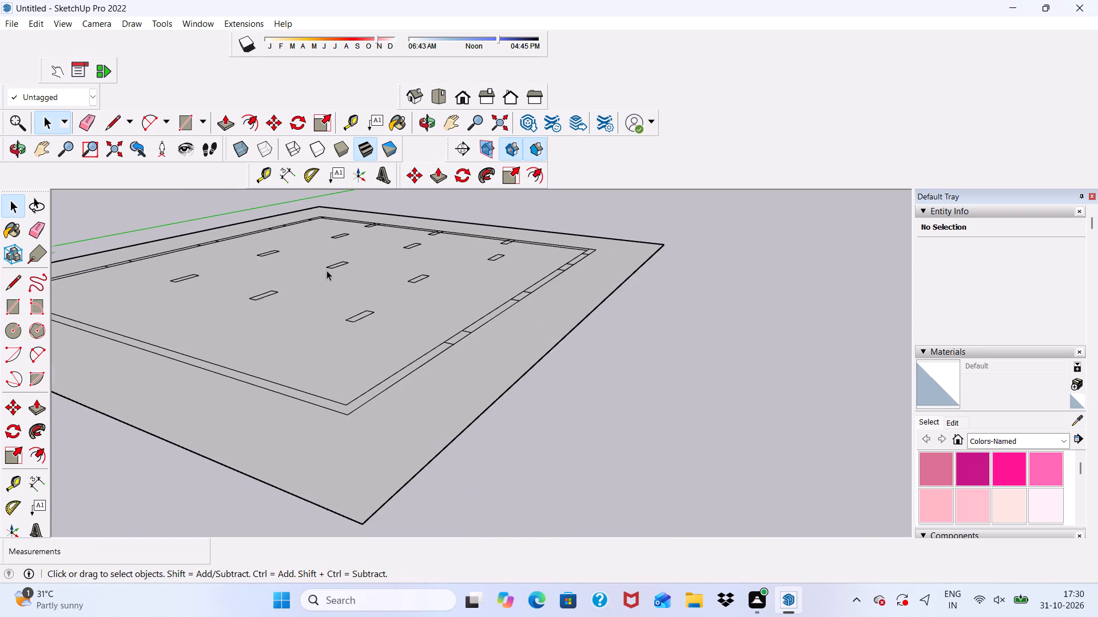
pyautogui.scroll(1, 327, 270)
pyautogui.scroll(8, 419, 373)
pyautogui.doubleClick(494, 342)
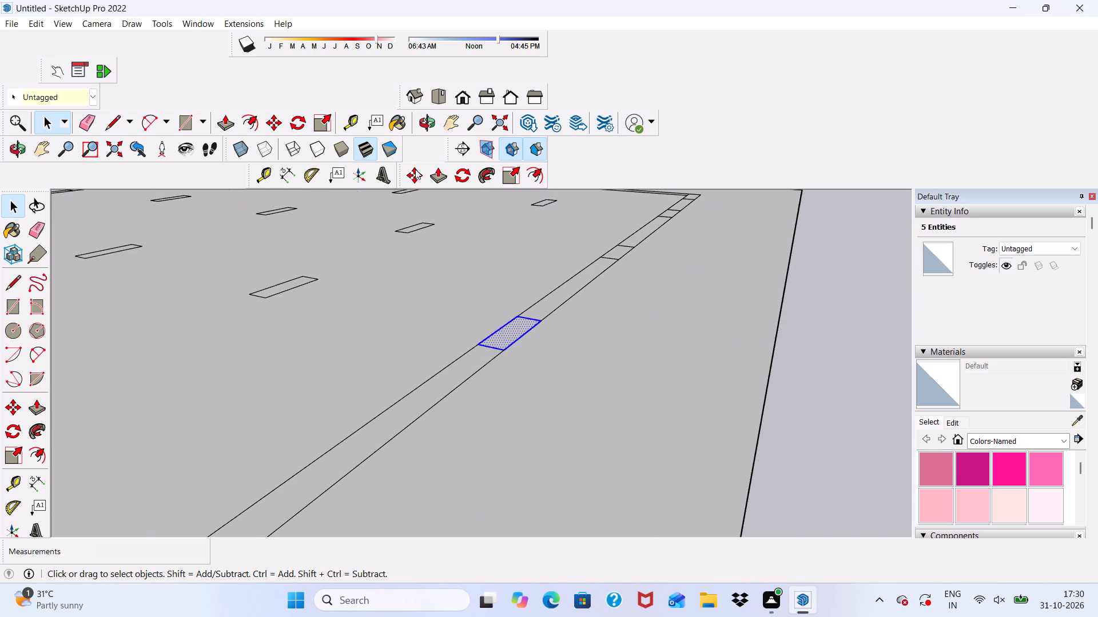
pyautogui.click(415, 169)
pyautogui.click(504, 350)
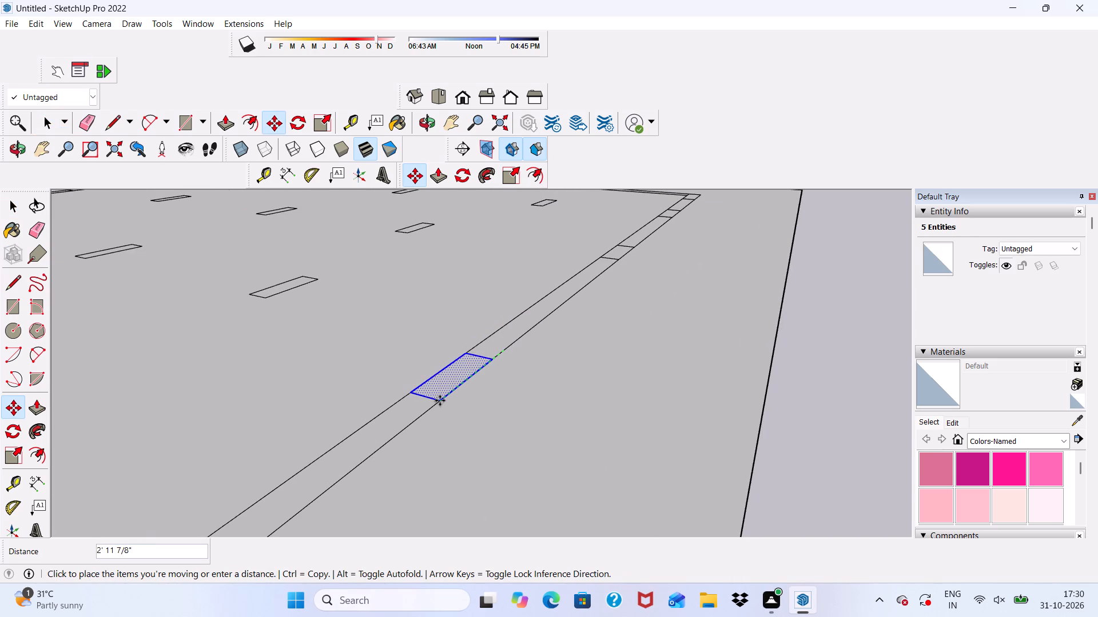
pyautogui.scroll(-5, 449, 376)
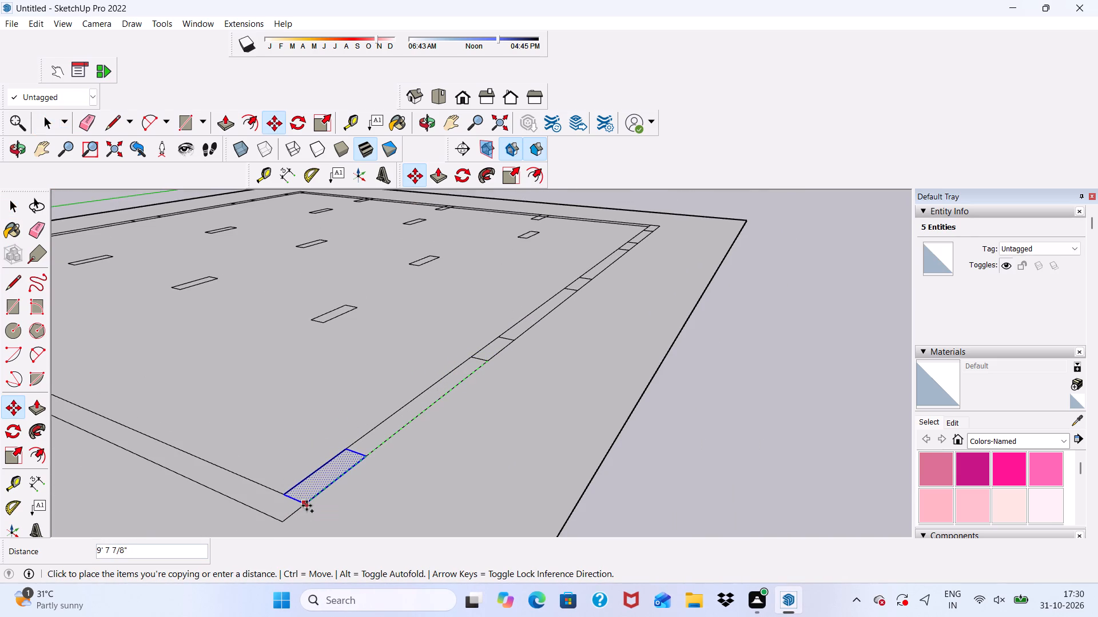
pyautogui.moveTo(285, 516); pyautogui.dragTo(289, 508)
pyautogui.scroll(-5, 346, 395)
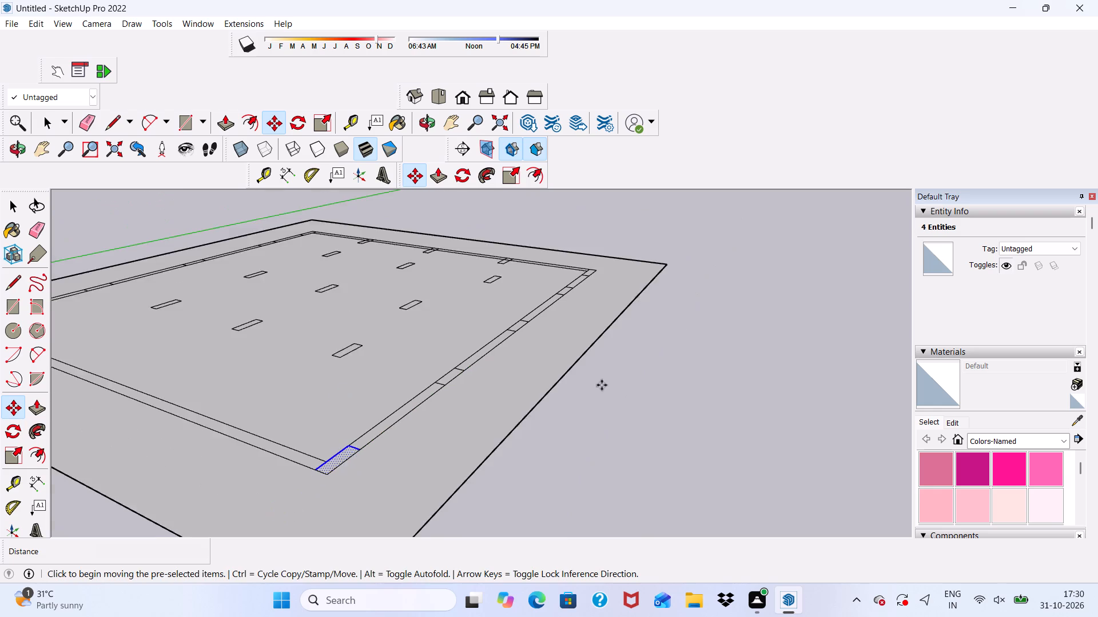
# Extrude the corner rectangle just placed in the wall opposite the green axis up 10' as a column.
pyautogui.scroll(-5, 602, 385)
pyautogui.press('space')
pyautogui.click(706, 409)
pyautogui.scroll(-1, 438, 432)
pyautogui.scroll(5, 359, 448)
pyautogui.scroll(6, 478, 456)
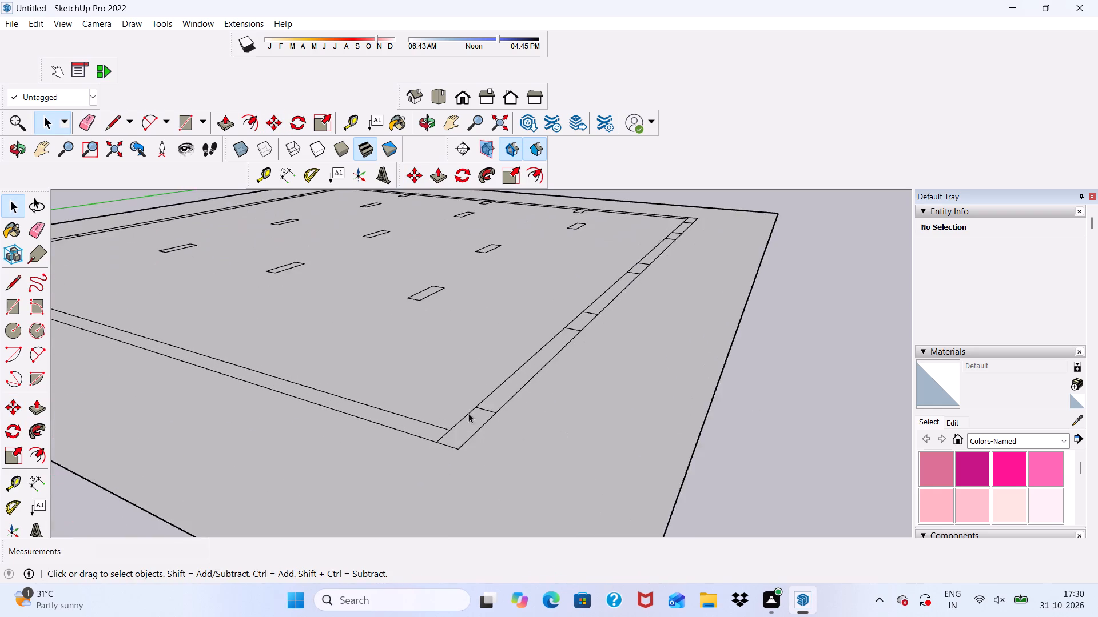
pyautogui.scroll(3, 468, 413)
pyautogui.click(470, 452)
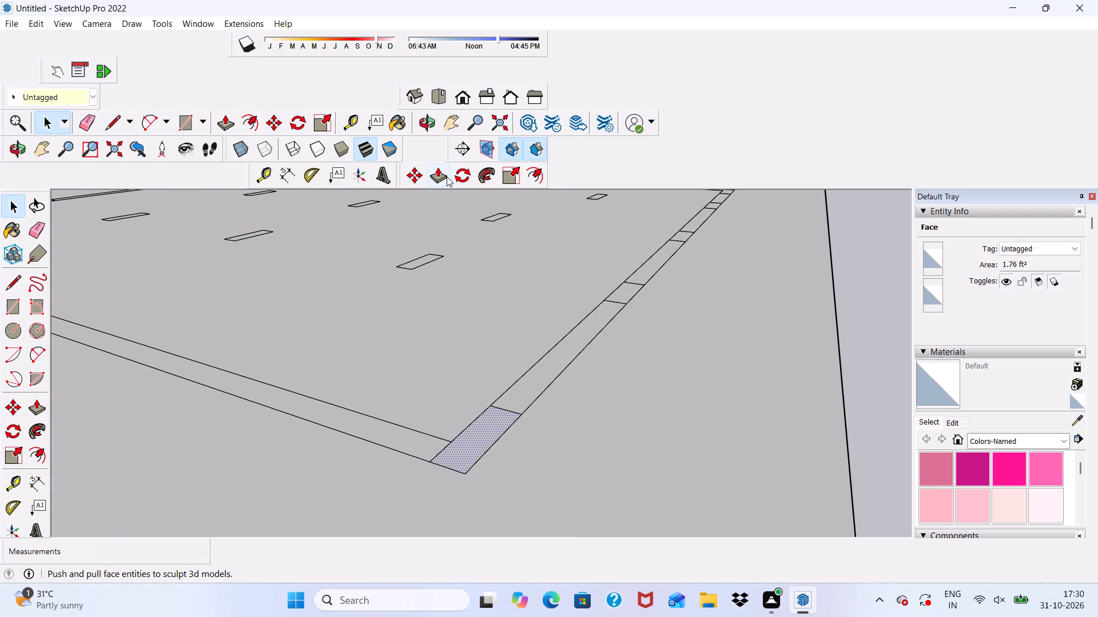
pyautogui.click(445, 177)
pyautogui.scroll(-1, 474, 355)
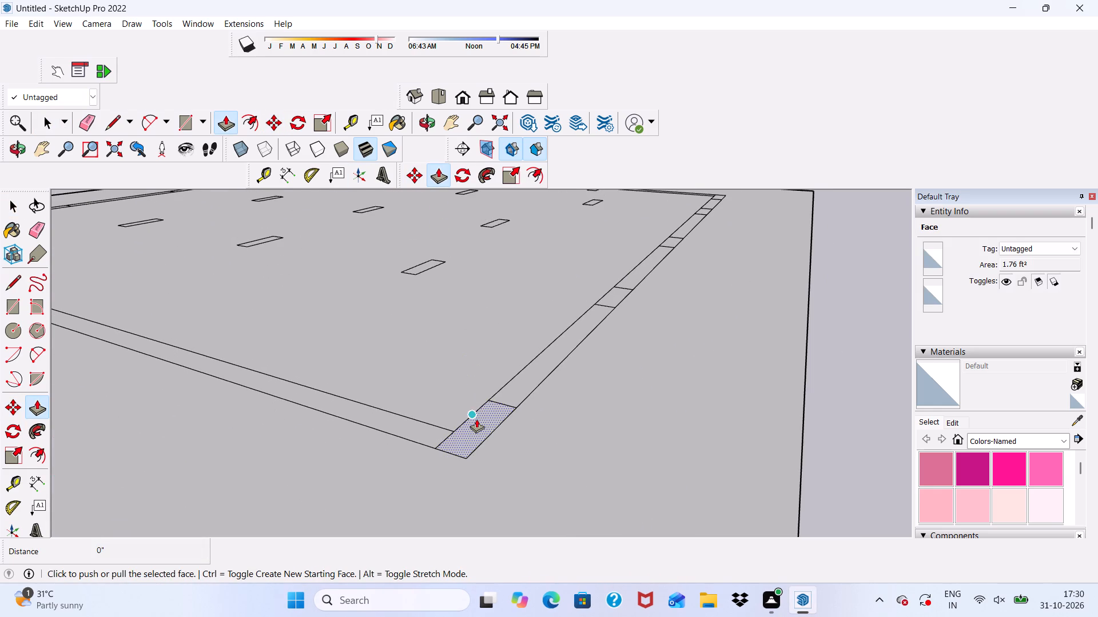
pyautogui.click(466, 431)
pyautogui.press('space')
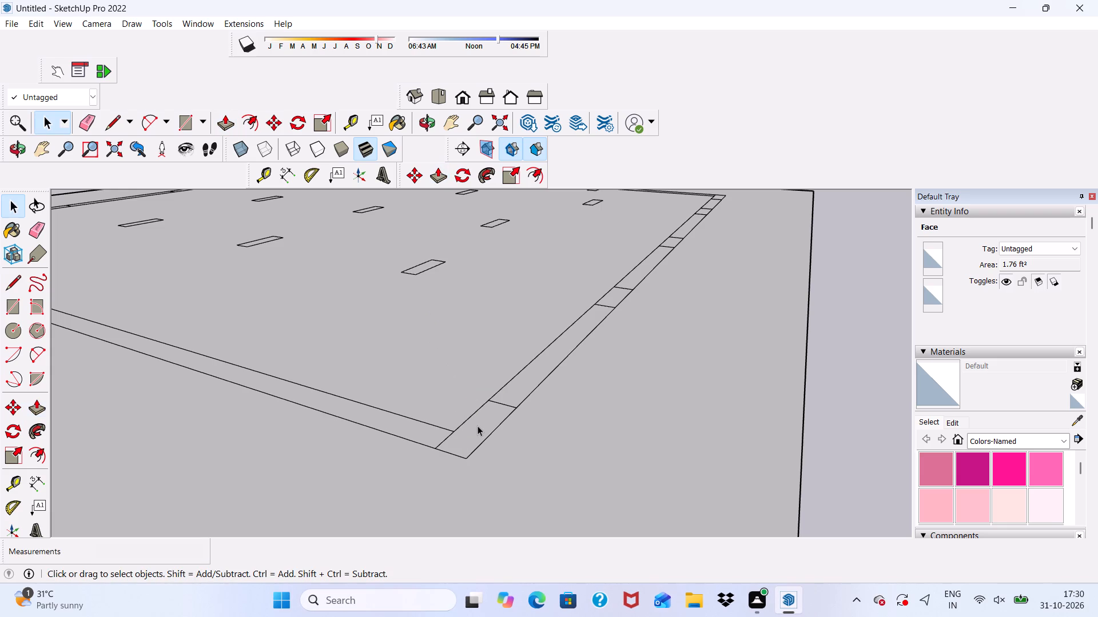
pyautogui.click(478, 426)
pyautogui.click(436, 169)
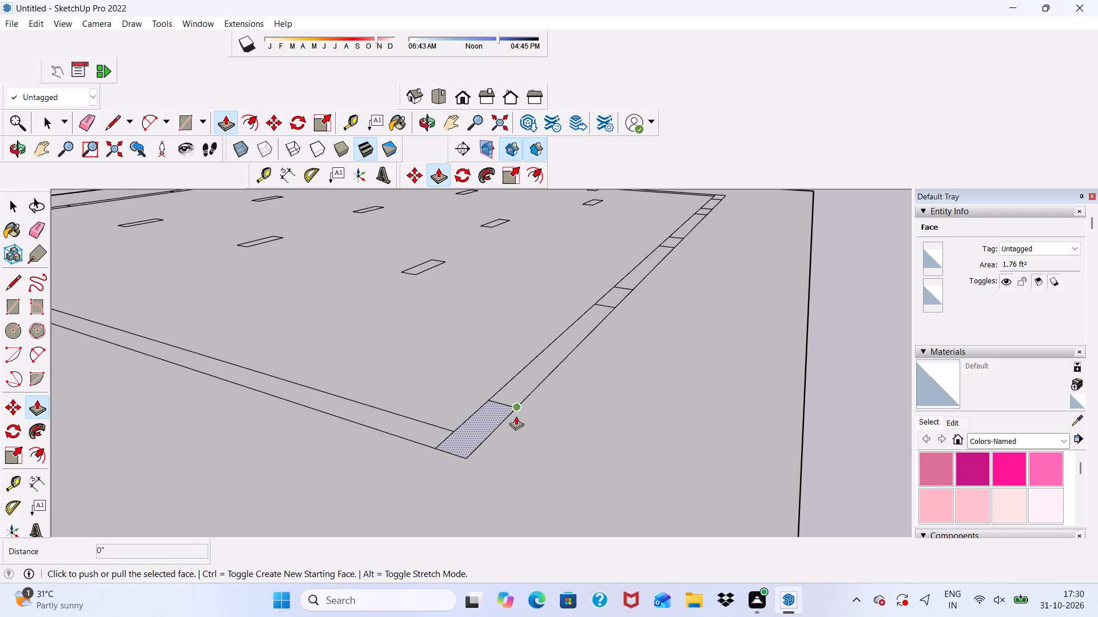
pyautogui.click(467, 434)
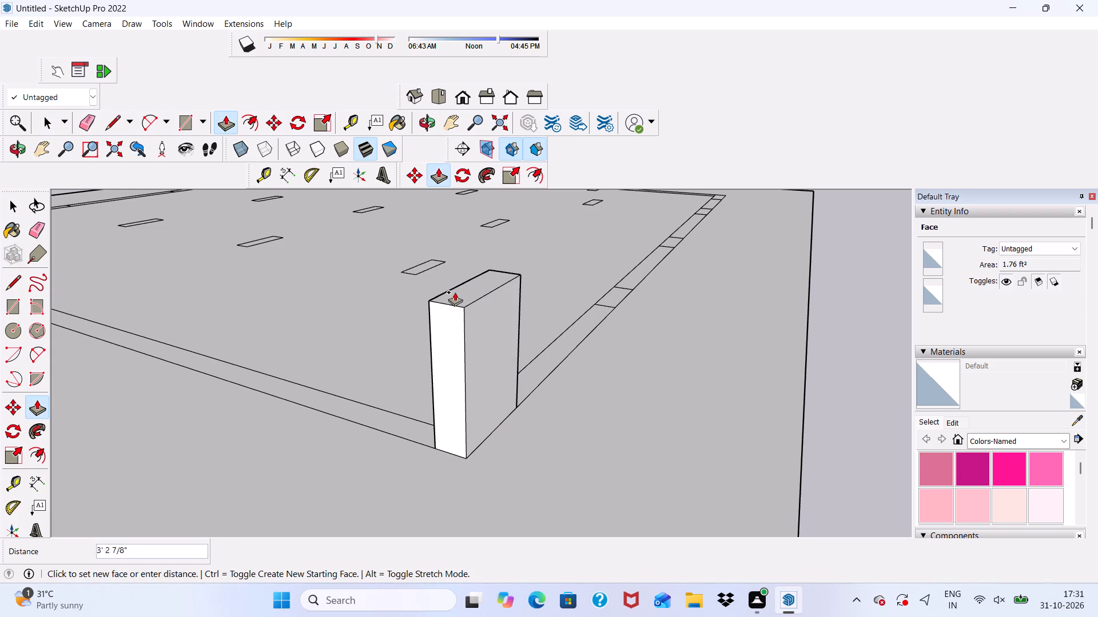
pyautogui.write("10'")
pyautogui.press('Return')
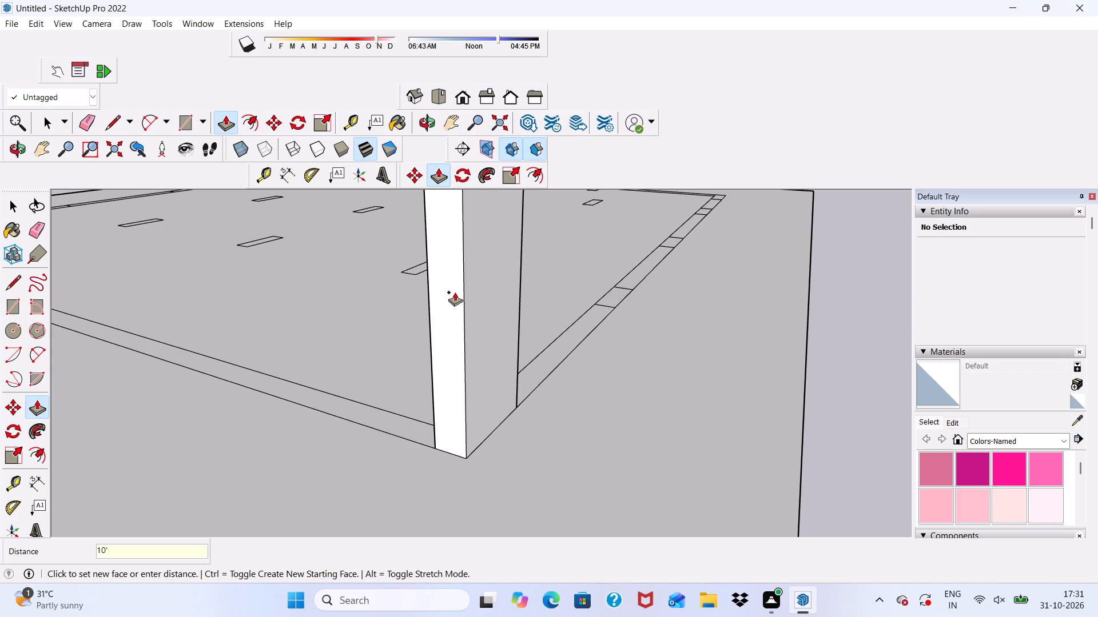
# Extrude the second rectangle along the same wall, beside the corner column, up 10'.
pyautogui.scroll(-4, 456, 296)
pyautogui.moveTo(677, 402); pyautogui.dragTo(419, 440, button='middle')
pyautogui.scroll(9, 552, 388)
pyautogui.click(578, 362)
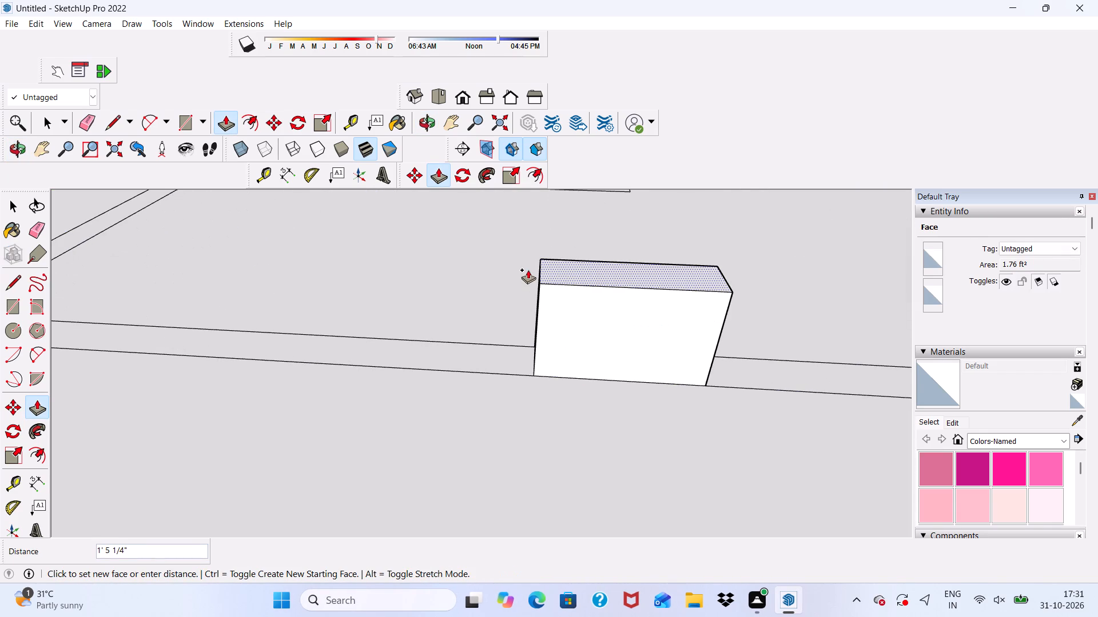
pyautogui.write("10'")
pyautogui.press('Return')
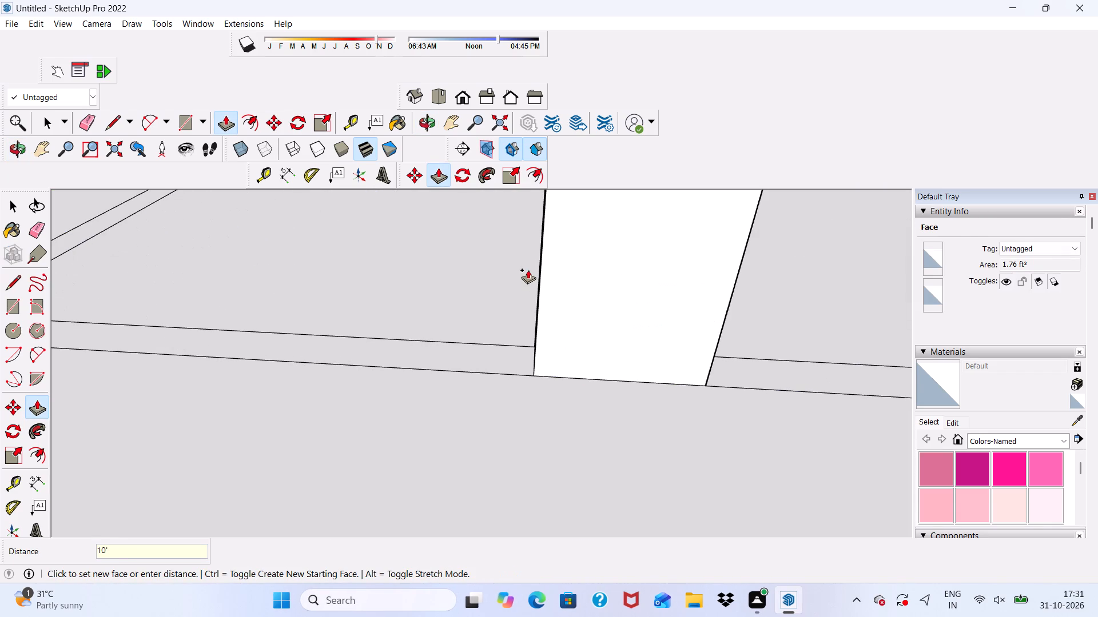
# Extrude the third rectangle along the wall opposite the green axis up 10'.
pyautogui.scroll(-16, 528, 270)
pyautogui.scroll(3, 701, 314)
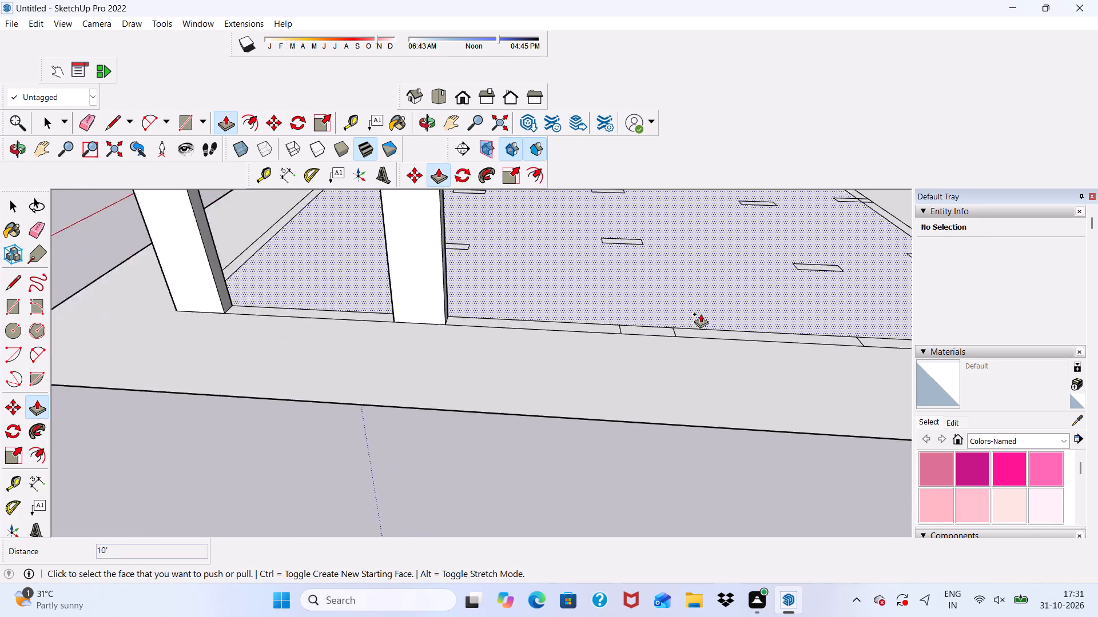
pyautogui.scroll(13, 701, 314)
pyautogui.click(635, 338)
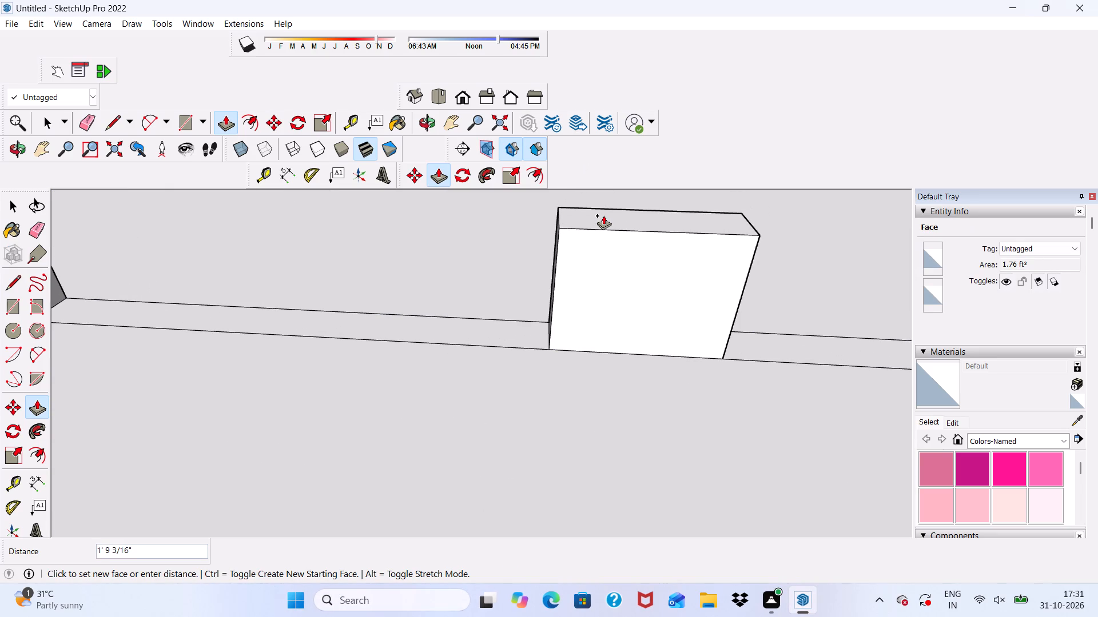
pyautogui.write("10'")
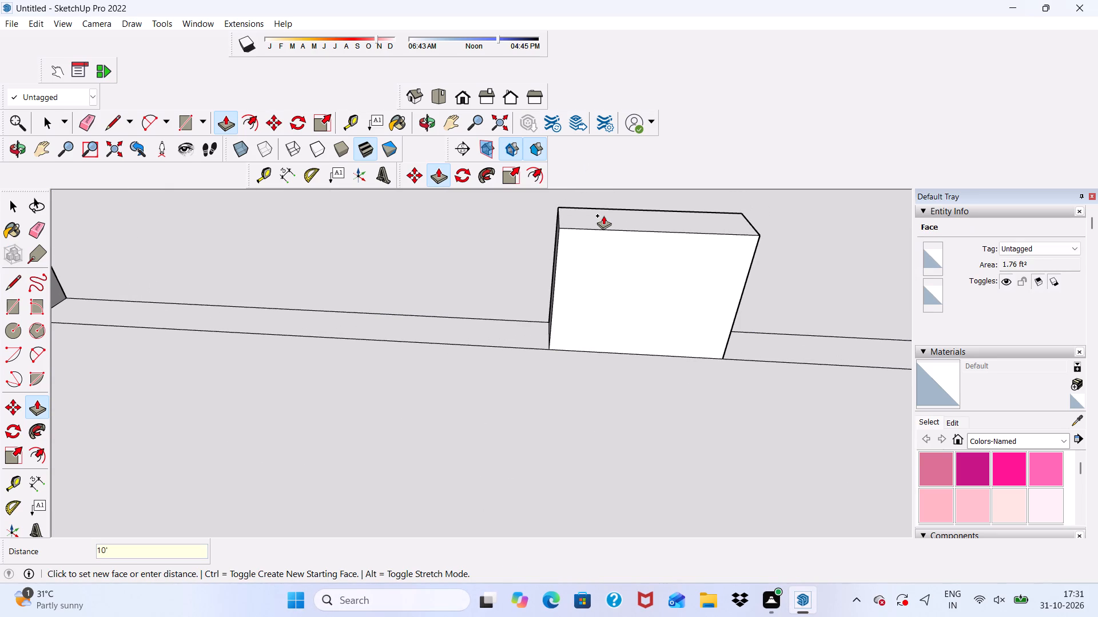
pyautogui.scroll(-9, 600, 246)
pyautogui.scroll(-10, 563, 305)
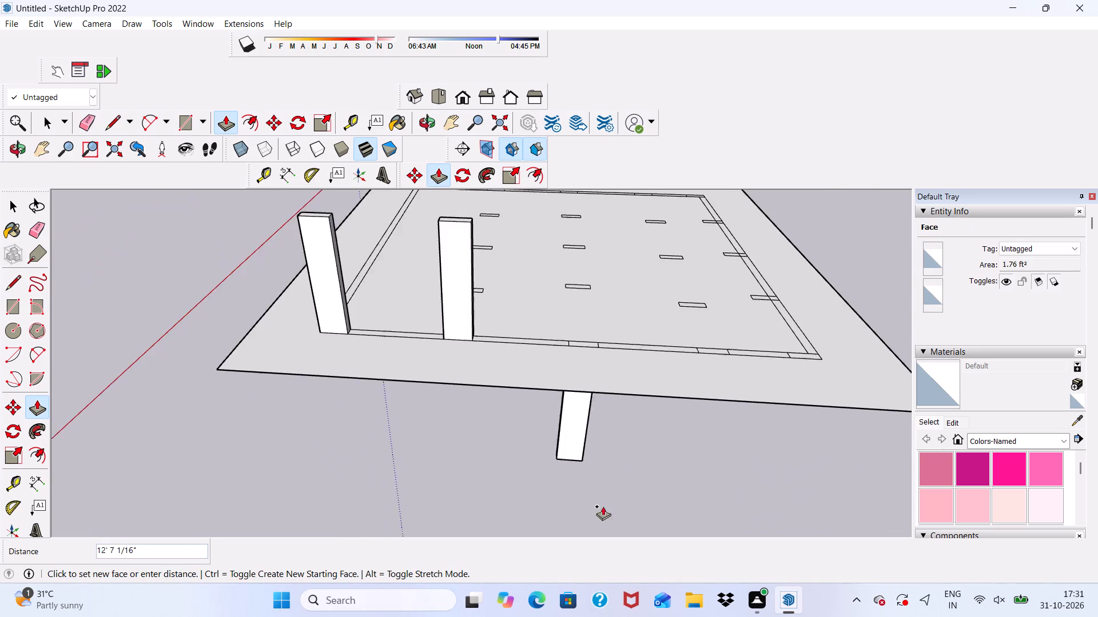
pyautogui.scroll(-5, 570, 351)
pyautogui.scroll(4, 604, 271)
pyautogui.write("10'")
pyautogui.press('Return')
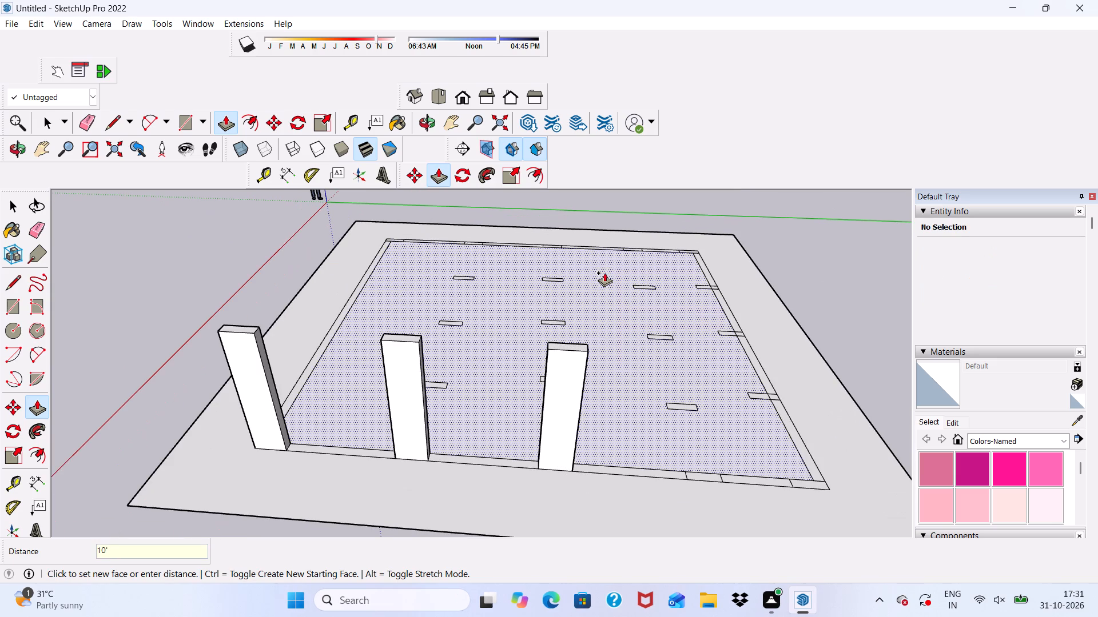
# Extrude the fourth rectangle in the row up 10', level with the top of the third column.
pyautogui.scroll(-5, 604, 331)
pyautogui.moveTo(545, 394); pyautogui.dragTo(417, 351, button='middle')
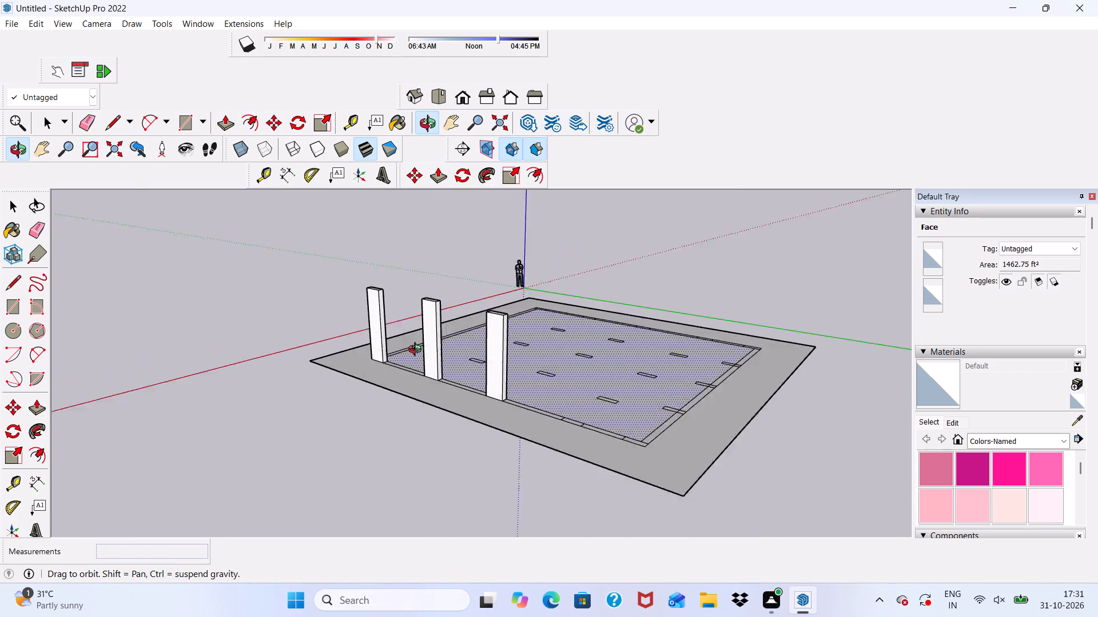
pyautogui.moveTo(417, 351); pyautogui.dragTo(419, 358, button='middle')
pyautogui.scroll(5, 580, 409)
pyautogui.scroll(5, 576, 465)
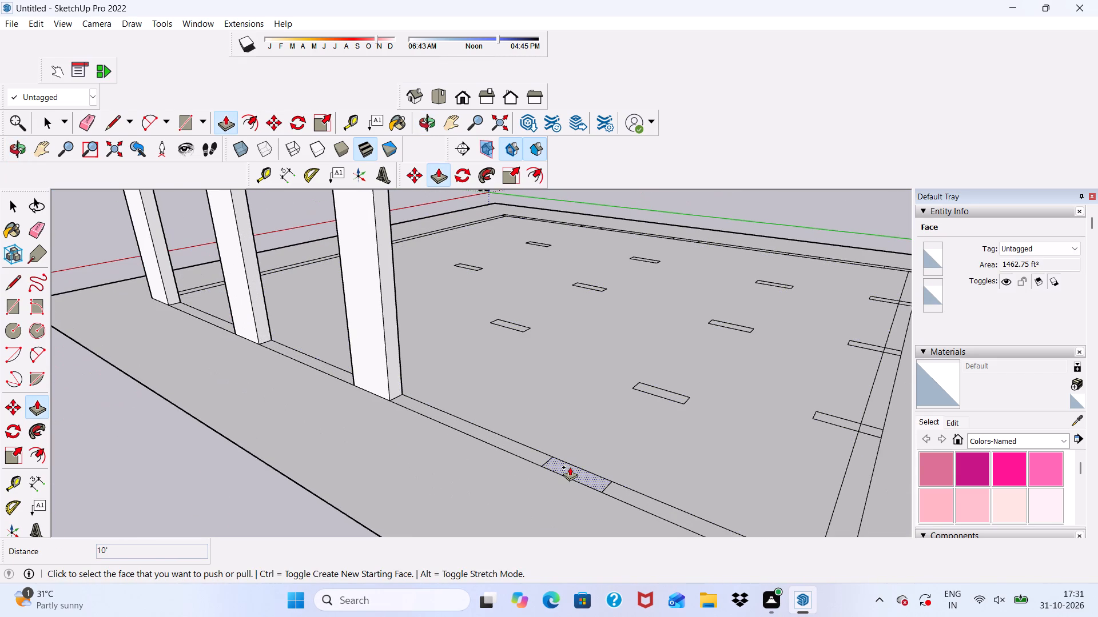
pyautogui.scroll(3, 591, 489)
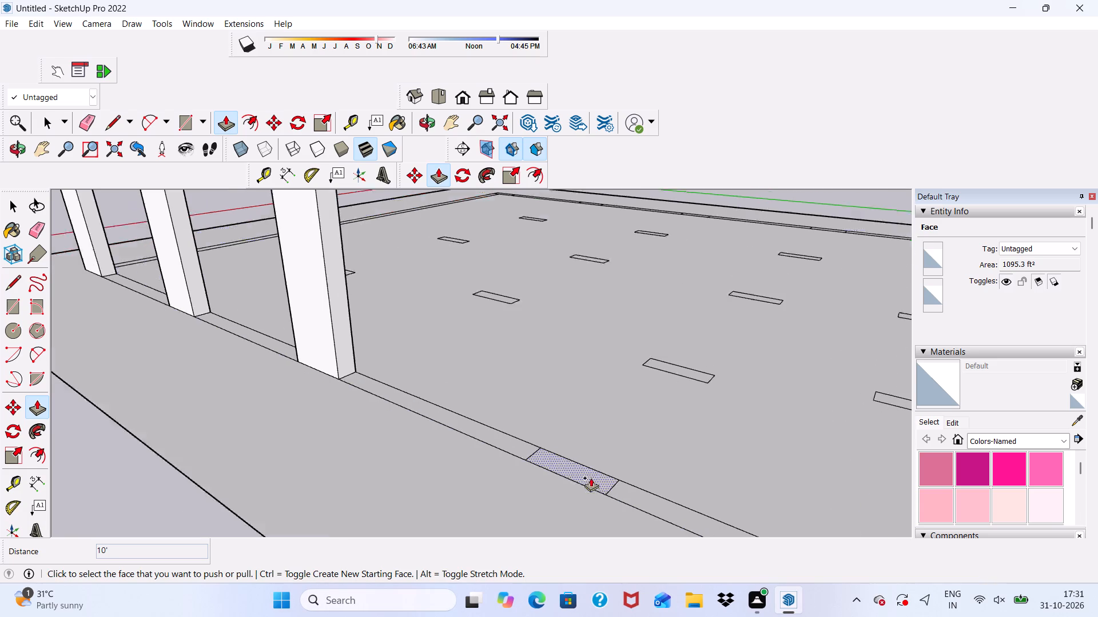
pyautogui.scroll(1, 591, 478)
pyautogui.click(555, 462)
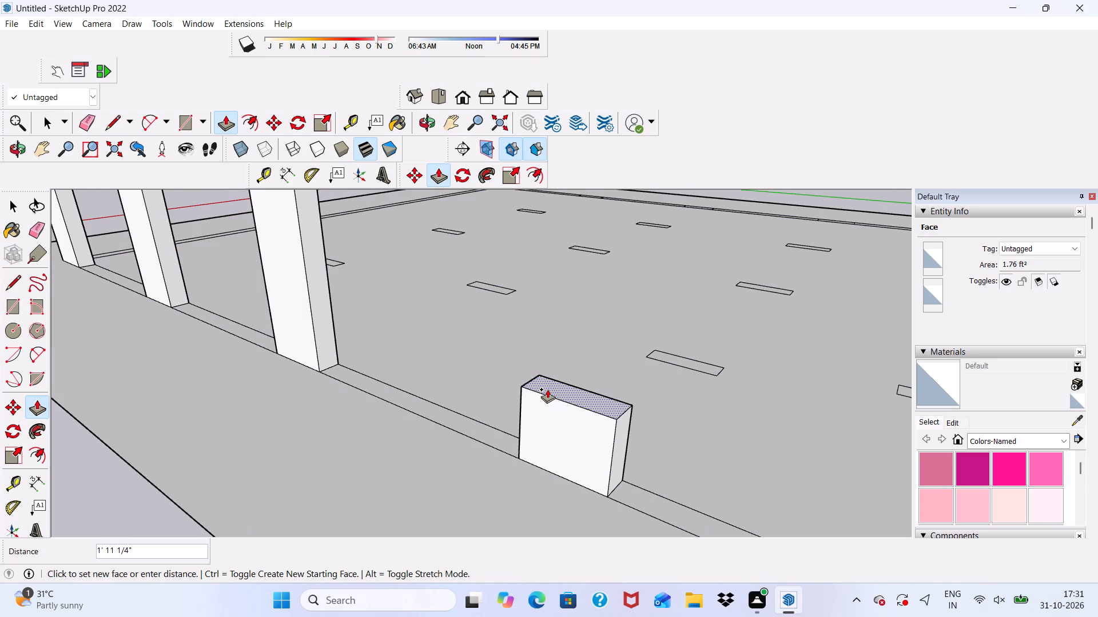
pyautogui.scroll(-9, 550, 384)
pyautogui.scroll(5, 436, 264)
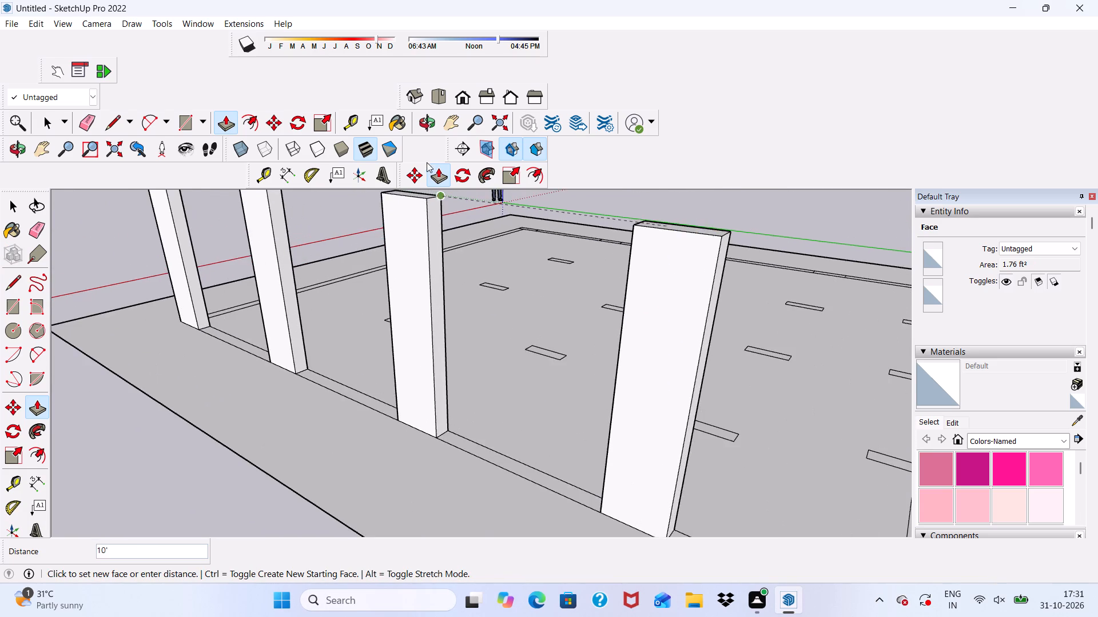
pyautogui.scroll(-12, 421, 182)
pyautogui.scroll(6, 436, 227)
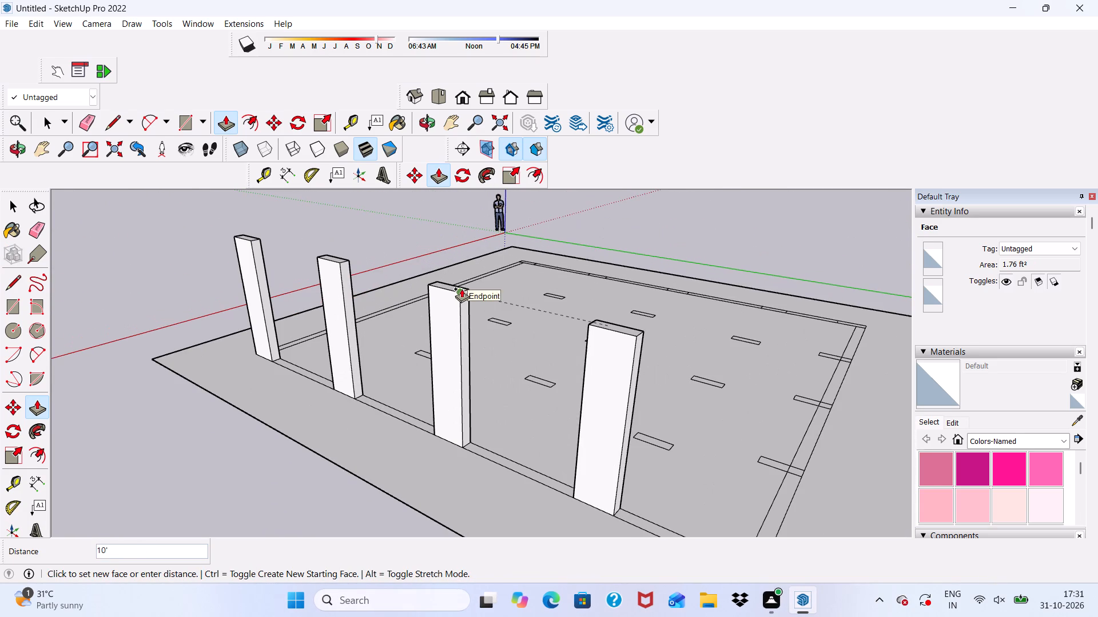
pyautogui.click(462, 289)
# Extrude the last rectangle, at the row's far corner, up 10' to the neighbouring column's top.
pyautogui.scroll(-6, 425, 267)
pyautogui.moveTo(591, 348); pyautogui.dragTo(518, 407, button='middle')
pyautogui.scroll(4, 495, 427)
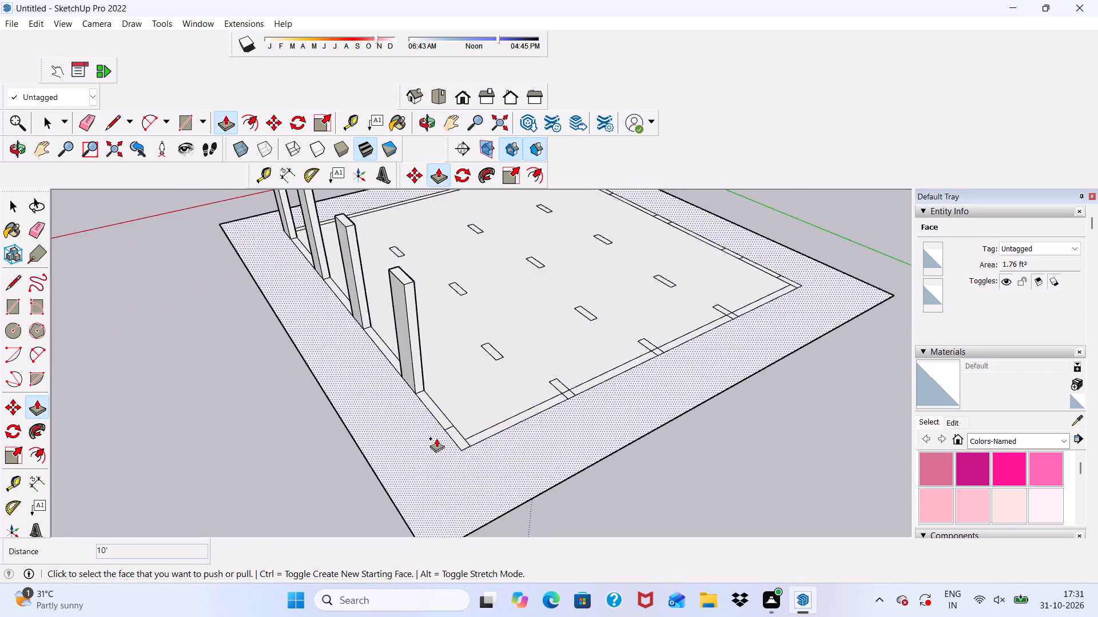
pyautogui.scroll(8, 436, 438)
pyautogui.scroll(-1, 476, 433)
pyautogui.click(472, 433)
pyautogui.scroll(-11, 480, 354)
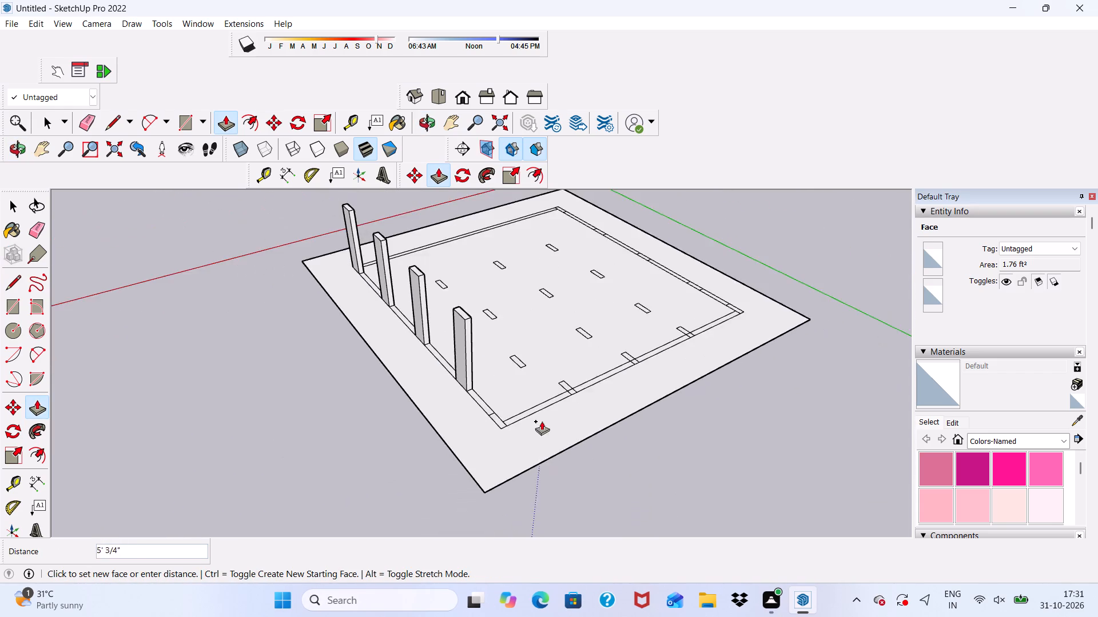
pyautogui.scroll(6, 459, 327)
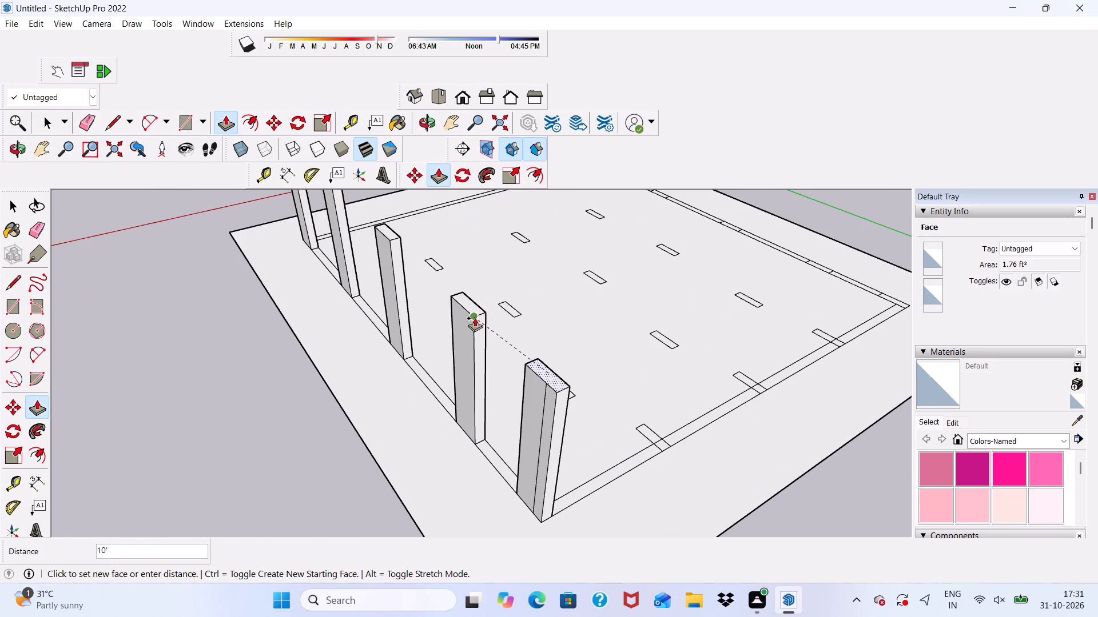
pyautogui.click(474, 315)
# On the adjoining wall opposite the red axis, extrude the room-side part of the first rectangle up 10', level with the corner column.
pyautogui.scroll(-3, 519, 358)
pyautogui.moveTo(581, 427); pyautogui.dragTo(494, 415, button='middle')
pyautogui.scroll(3, 586, 471)
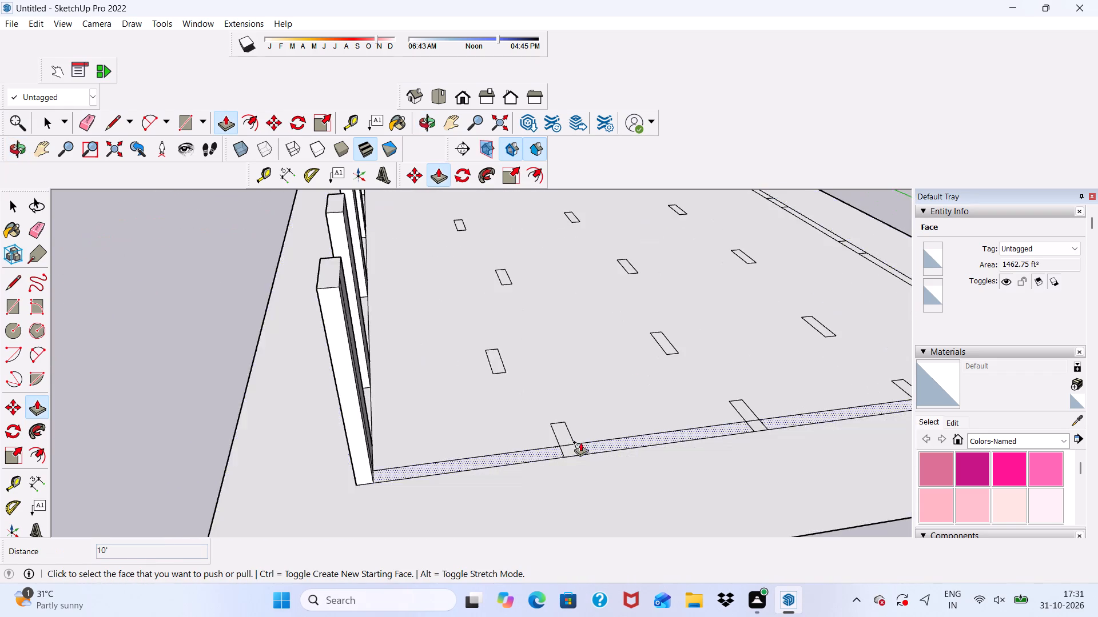
pyautogui.scroll(9, 580, 442)
pyautogui.click(563, 430)
pyautogui.scroll(-11, 532, 380)
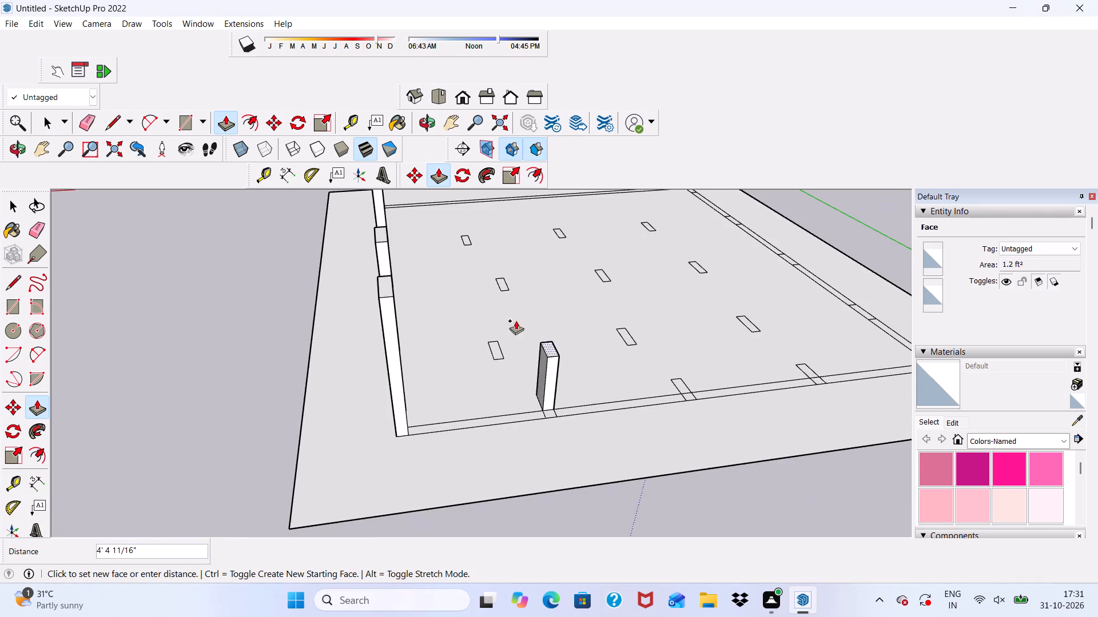
pyautogui.scroll(3, 452, 282)
pyautogui.click(351, 298)
# Extrude the remaining part of that rectangle, inside the wall strip, up 10' to complete the column.
pyautogui.scroll(-4, 469, 328)
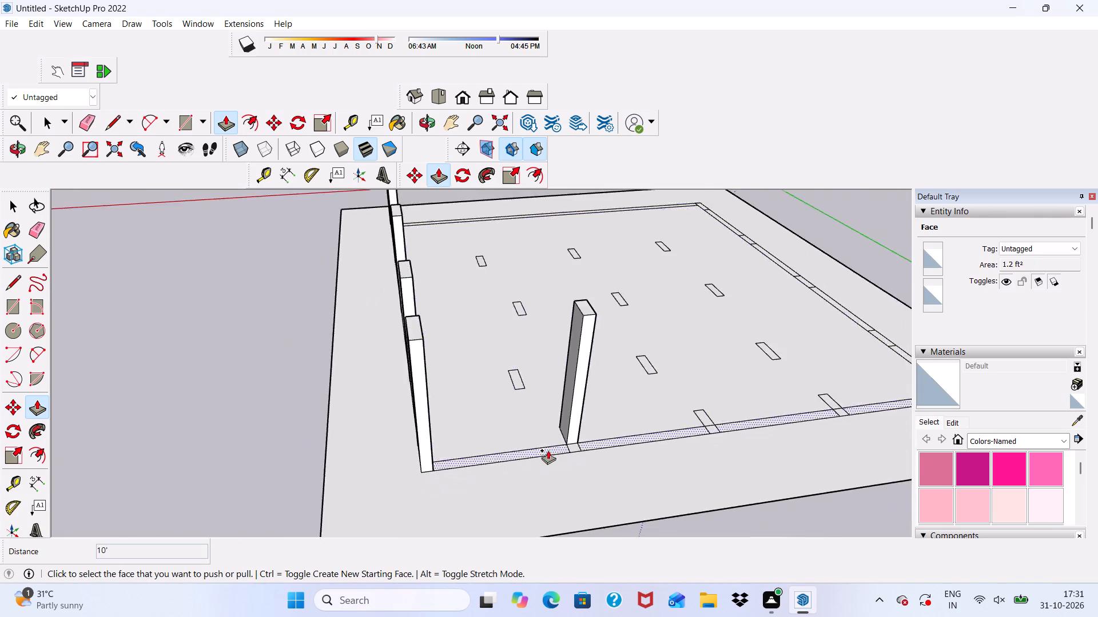
pyautogui.scroll(9, 548, 450)
pyautogui.click(591, 445)
pyautogui.scroll(-12, 583, 335)
pyautogui.scroll(2, 447, 316)
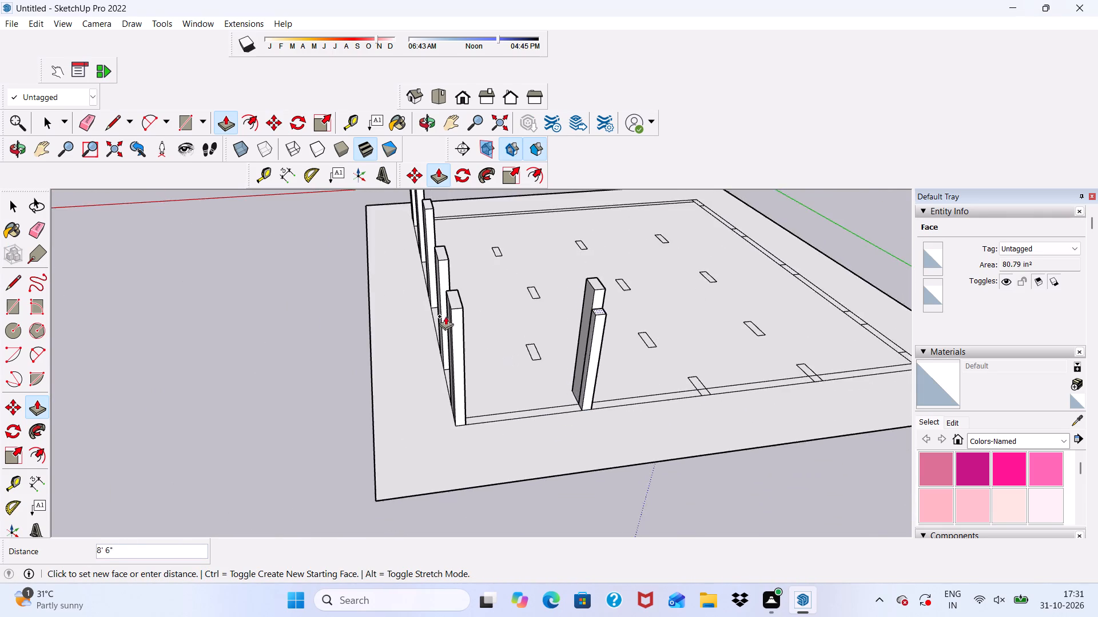
pyautogui.scroll(3, 445, 316)
pyautogui.click(468, 302)
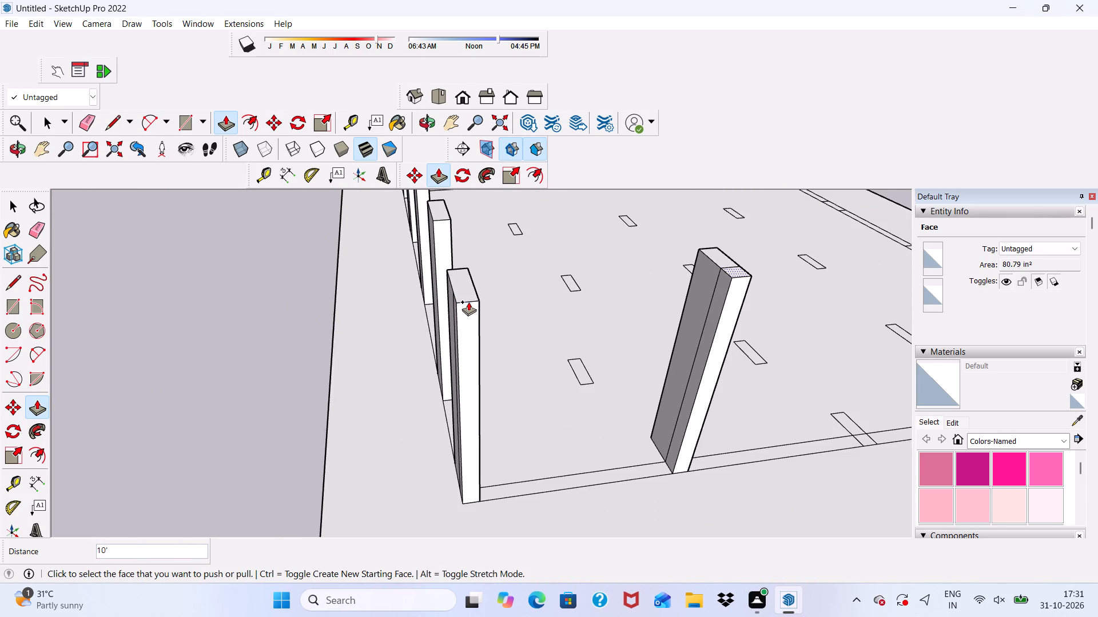
# Extrude the room-side part of the second rectangle on the adjoining wall up 10', level with the previous column.
pyautogui.scroll(-5, 475, 299)
pyautogui.moveTo(755, 430); pyautogui.dragTo(556, 383, button='middle')
pyautogui.scroll(5, 582, 500)
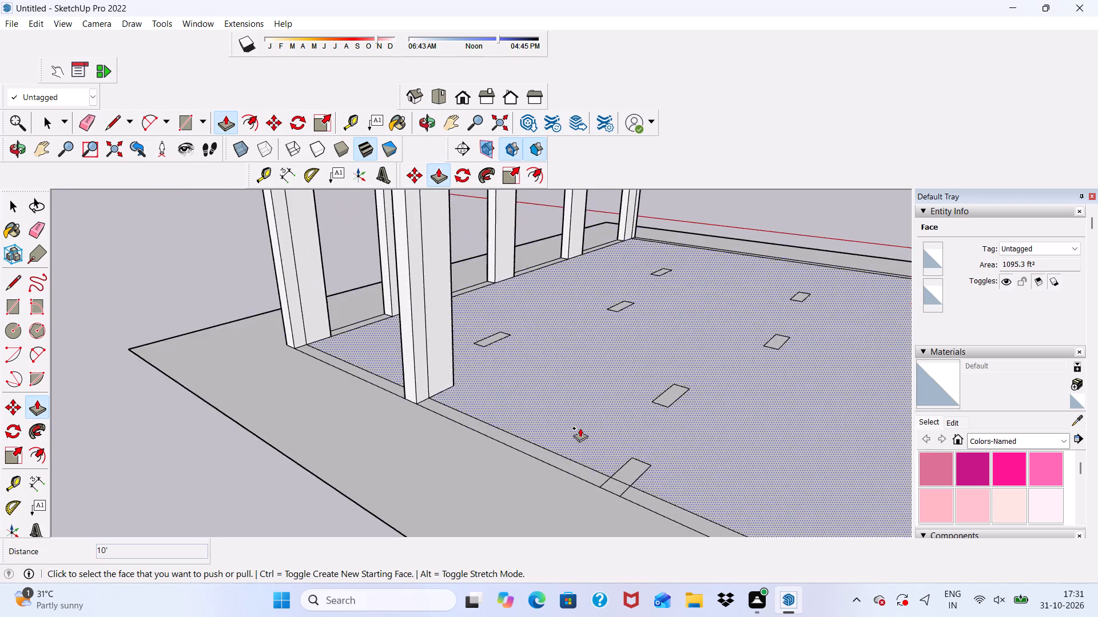
pyautogui.scroll(1, 580, 428)
pyautogui.scroll(-6, 555, 359)
pyautogui.scroll(6, 576, 458)
pyautogui.scroll(-1, 587, 428)
pyautogui.scroll(5, 619, 399)
pyautogui.scroll(-1, 617, 397)
pyautogui.scroll(2, 604, 396)
pyautogui.scroll(-1, 604, 420)
pyautogui.click(605, 419)
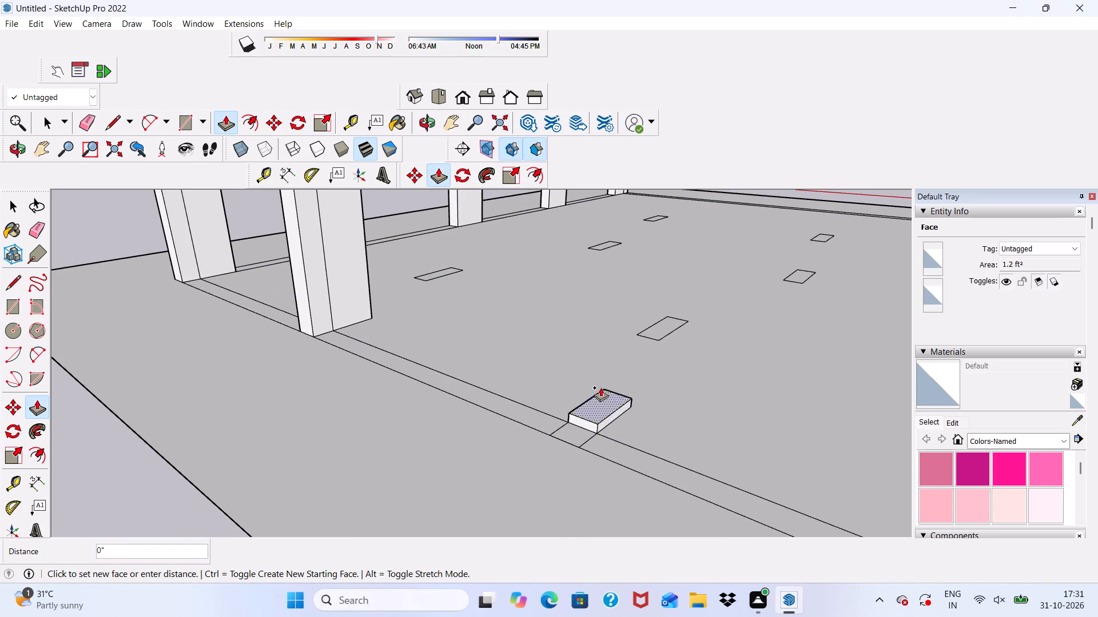
pyautogui.scroll(-11, 589, 363)
pyautogui.scroll(2, 640, 446)
pyautogui.scroll(1, 500, 281)
pyautogui.scroll(-11, 500, 280)
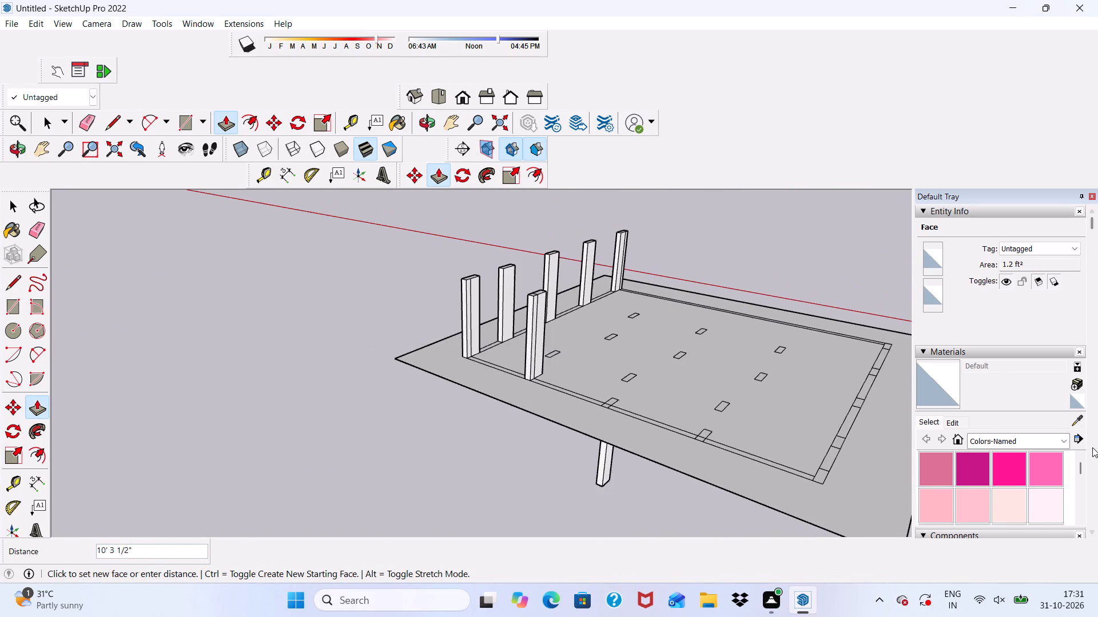
pyautogui.scroll(12, 521, 340)
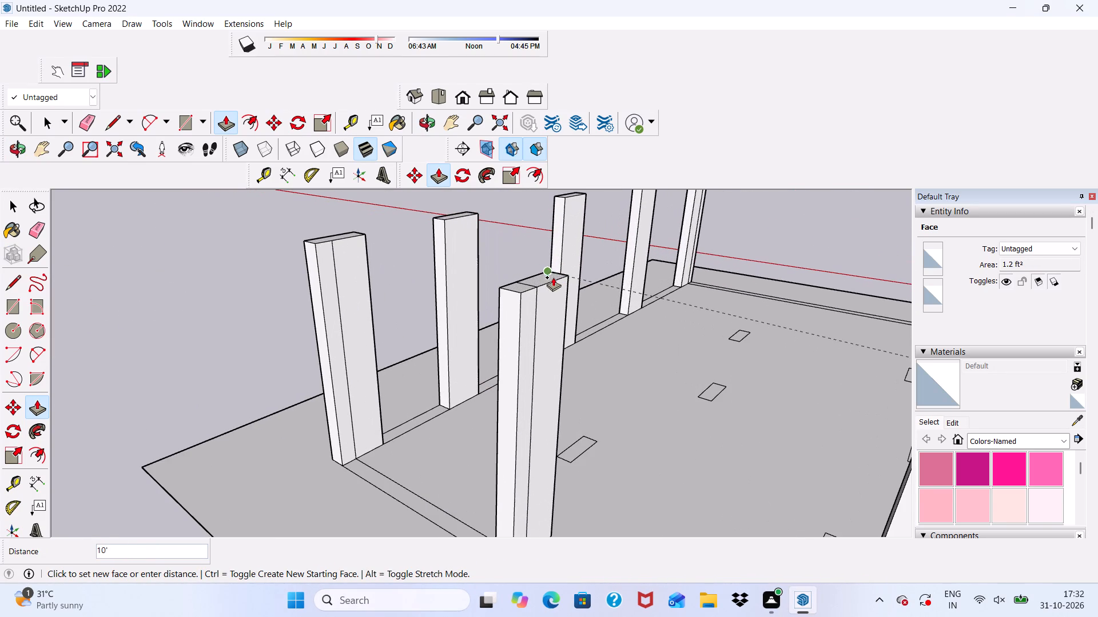
pyautogui.click(553, 281)
# Extrude the remaining part of the second rectangle, inside the wall strip, up 10' to complete that column.
pyautogui.scroll(-9, 553, 281)
pyautogui.scroll(8, 742, 440)
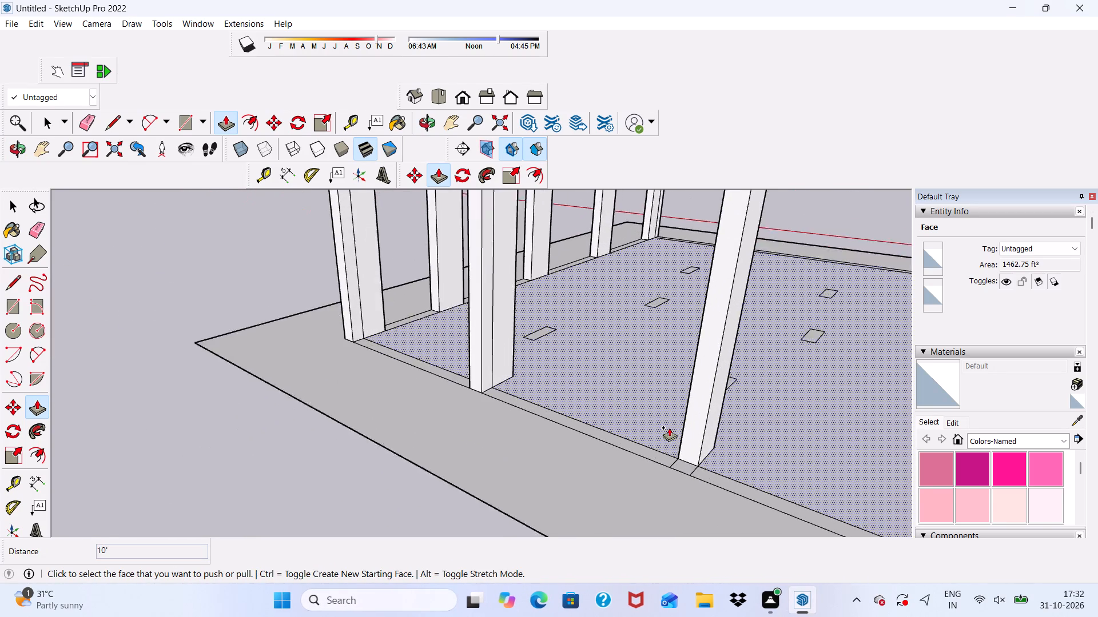
pyautogui.scroll(5, 669, 427)
pyautogui.click(673, 463)
pyautogui.scroll(-10, 679, 407)
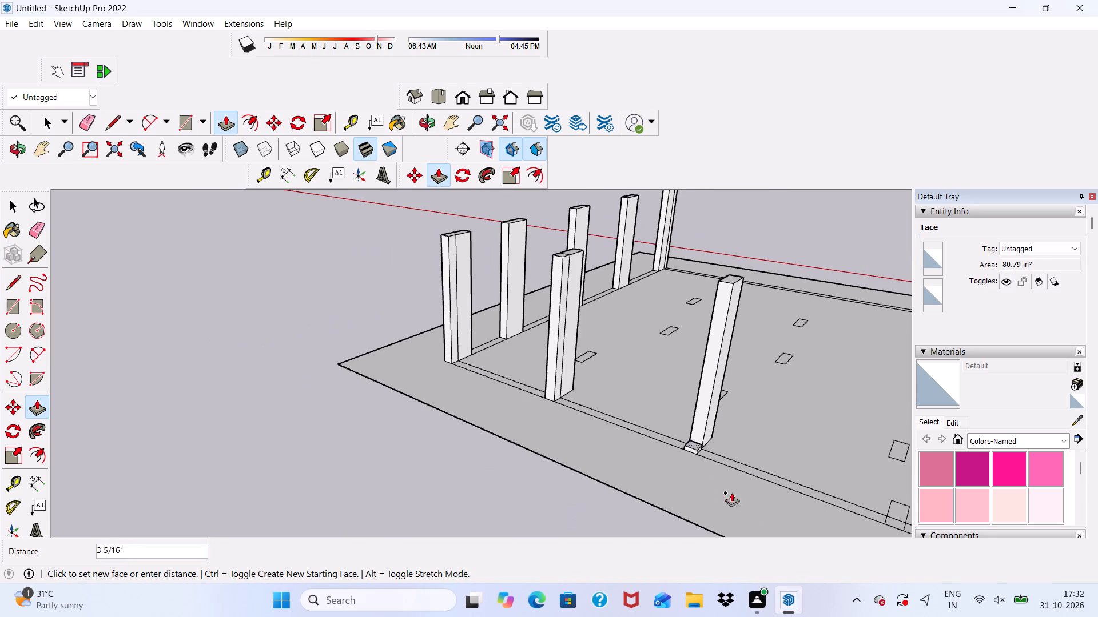
pyautogui.scroll(4, 524, 302)
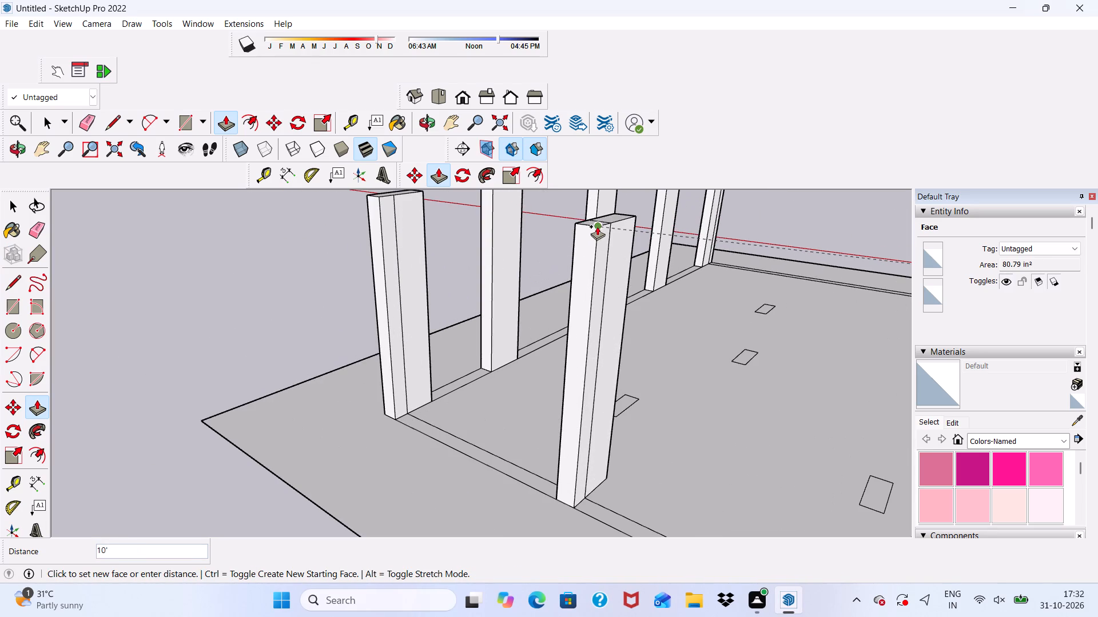
pyautogui.click(597, 226)
# Extrude the room-side part of the third rectangle on the same wall up 10', level with the previous column.
pyautogui.scroll(-7, 557, 246)
pyautogui.scroll(1, 653, 330)
pyautogui.scroll(-5, 656, 298)
pyautogui.moveTo(695, 397); pyautogui.dragTo(612, 414, button='middle')
pyautogui.scroll(1, 620, 402)
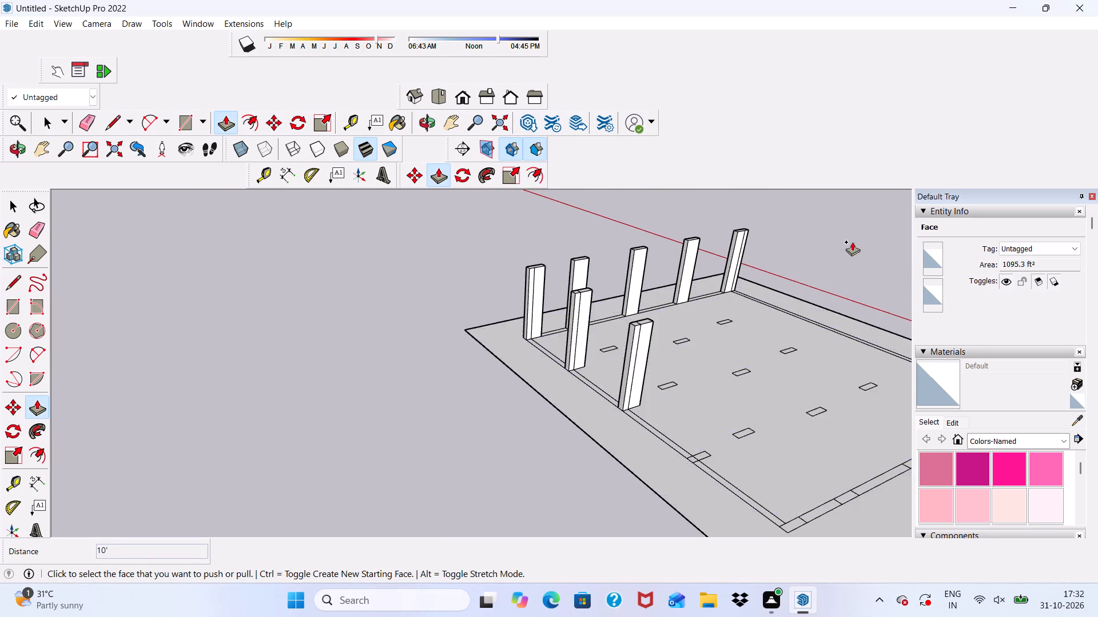
pyautogui.scroll(-6, 826, 316)
pyautogui.scroll(-3, 688, 403)
pyautogui.moveTo(770, 396); pyautogui.dragTo(672, 394, button='middle')
pyautogui.scroll(1, 667, 372)
pyautogui.scroll(-6, 677, 358)
pyautogui.scroll(2, 757, 480)
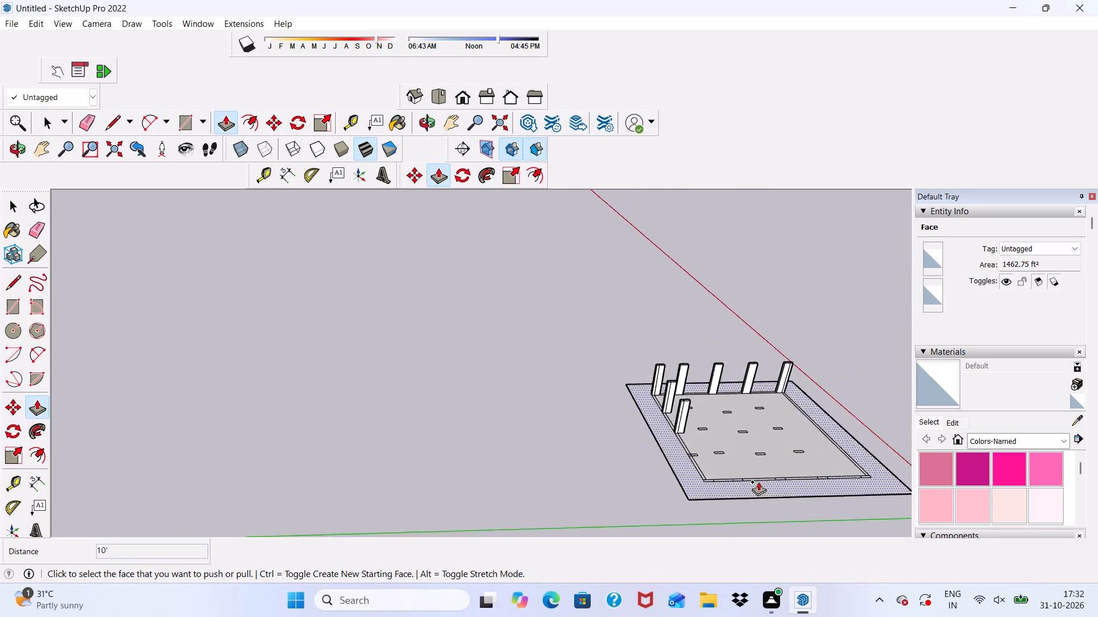
pyautogui.scroll(5, 758, 482)
pyautogui.scroll(-3, 675, 307)
pyautogui.moveTo(681, 355); pyautogui.dragTo(697, 492, button='middle')
pyautogui.scroll(10, 675, 471)
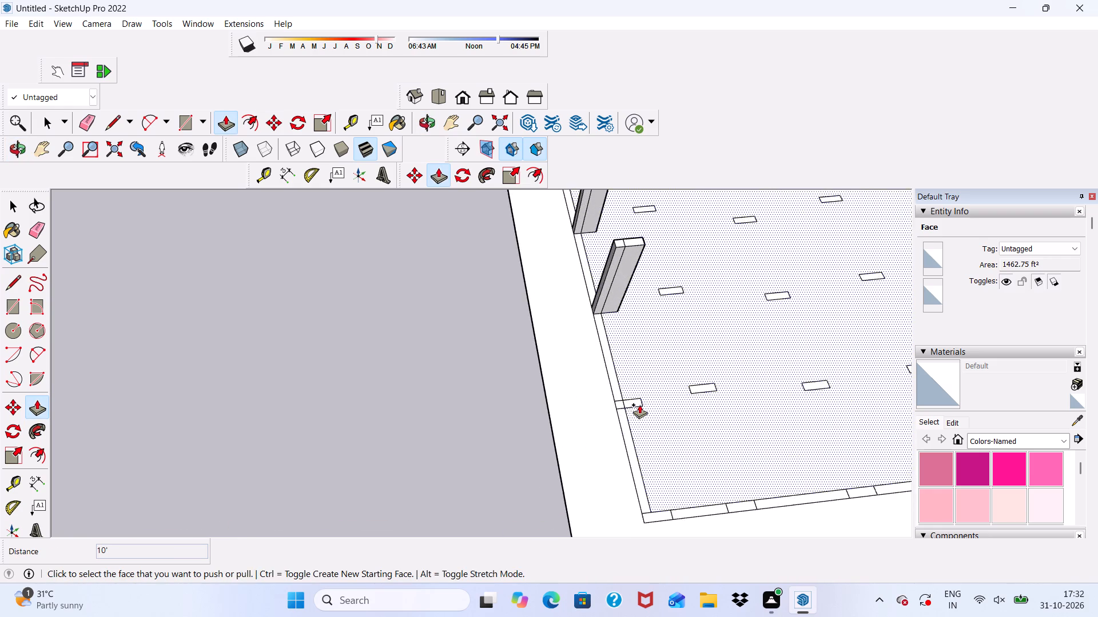
pyautogui.scroll(3, 639, 404)
pyautogui.click(631, 402)
pyautogui.scroll(-8, 629, 342)
pyautogui.scroll(4, 615, 222)
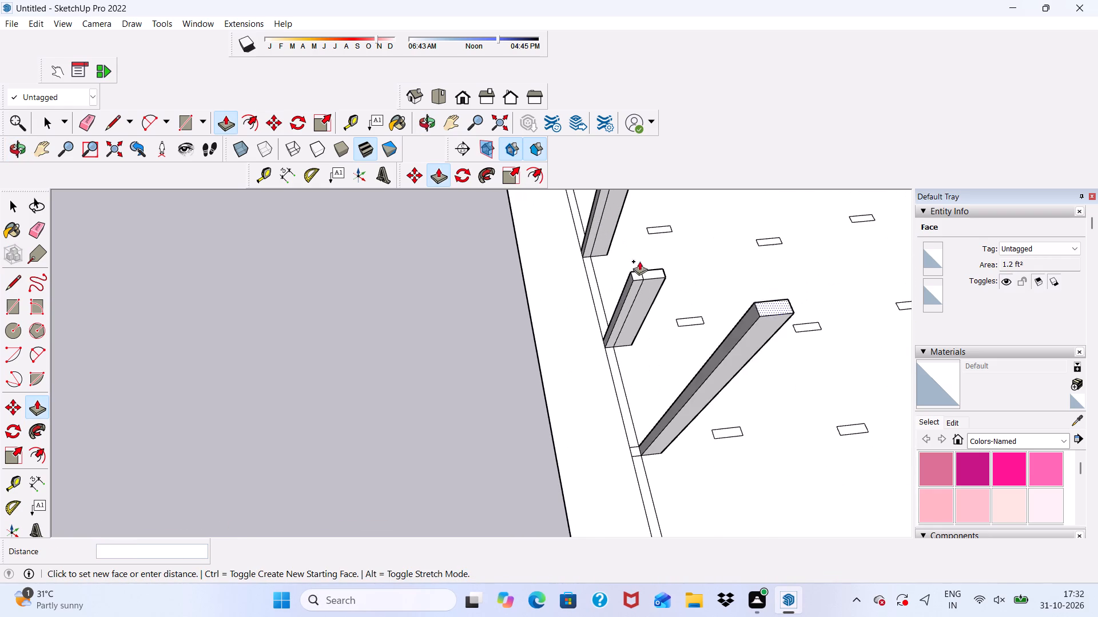
pyautogui.click(636, 274)
# Extrude the remaining part of the third rectangle, inside the wall strip, up 10' to the top of its room-side part.
pyautogui.scroll(8, 661, 463)
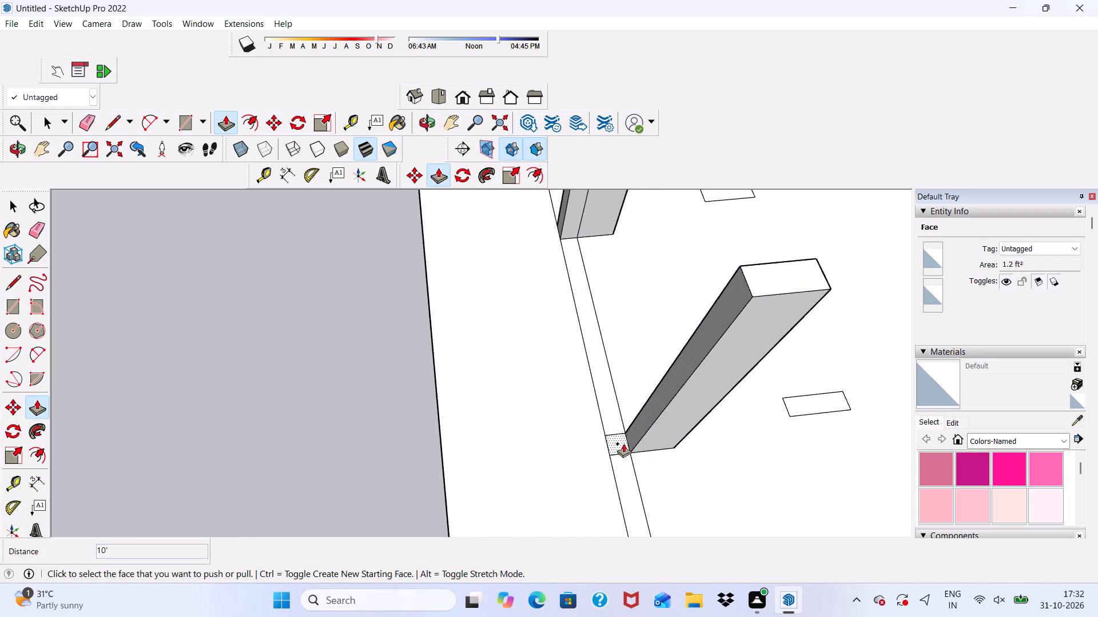
pyautogui.scroll(1, 623, 443)
pyautogui.click(623, 443)
pyautogui.click(819, 262)
# Extrude the last rectangle, at the wall's far corner nearest the green axis, up 10' to the neighbouring column's top.
pyautogui.scroll(-2, 776, 257)
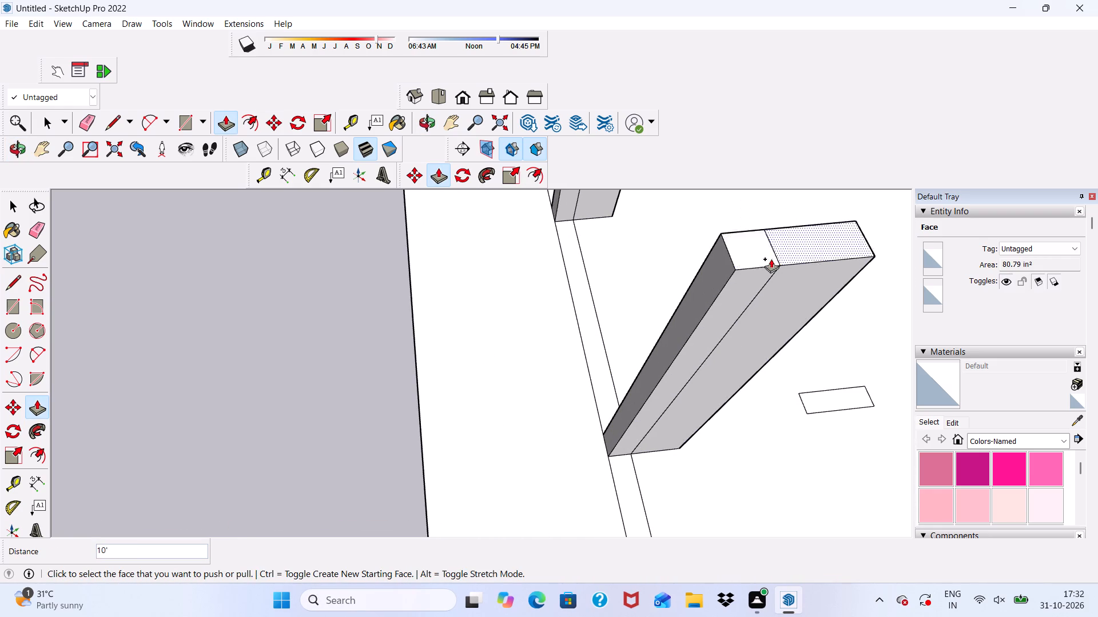
pyautogui.scroll(-17, 771, 259)
pyautogui.scroll(11, 775, 403)
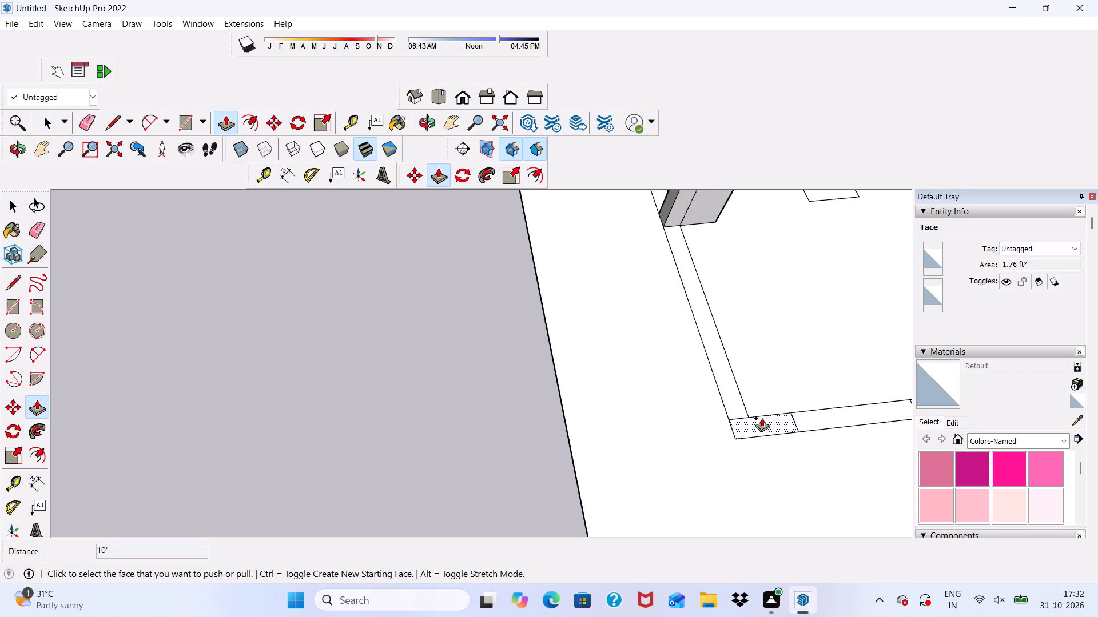
pyautogui.click(762, 418)
pyautogui.scroll(-6, 769, 327)
pyautogui.scroll(-10, 793, 367)
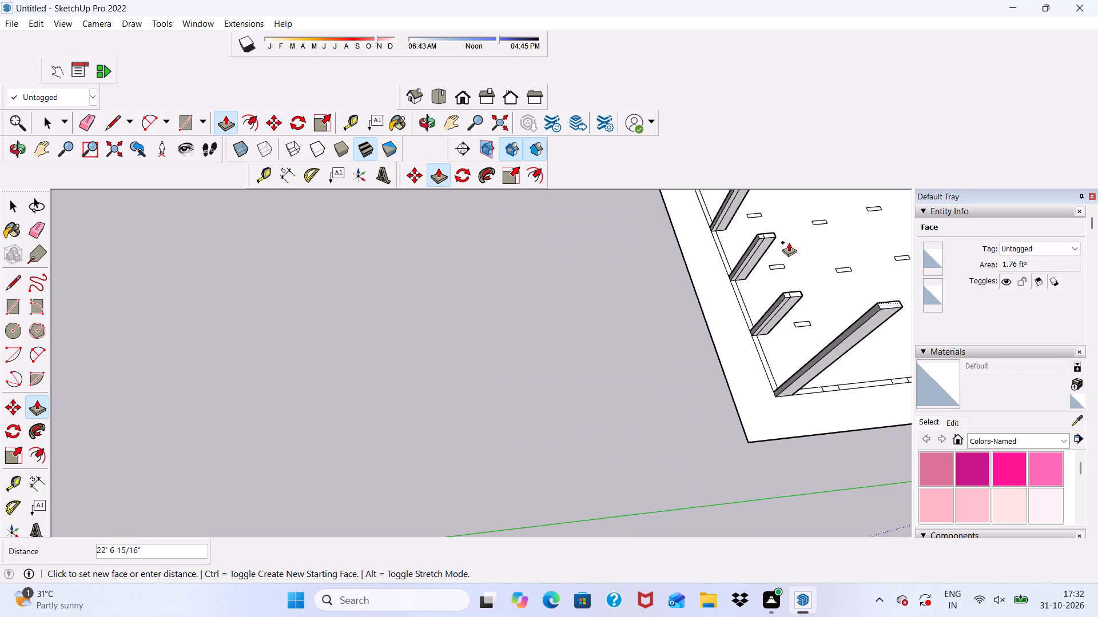
pyautogui.scroll(9, 789, 235)
pyautogui.click(775, 376)
# In the interior row nearest the green axis, extrude the rectangle closest to the red axis up 10'.
pyautogui.scroll(-6, 733, 325)
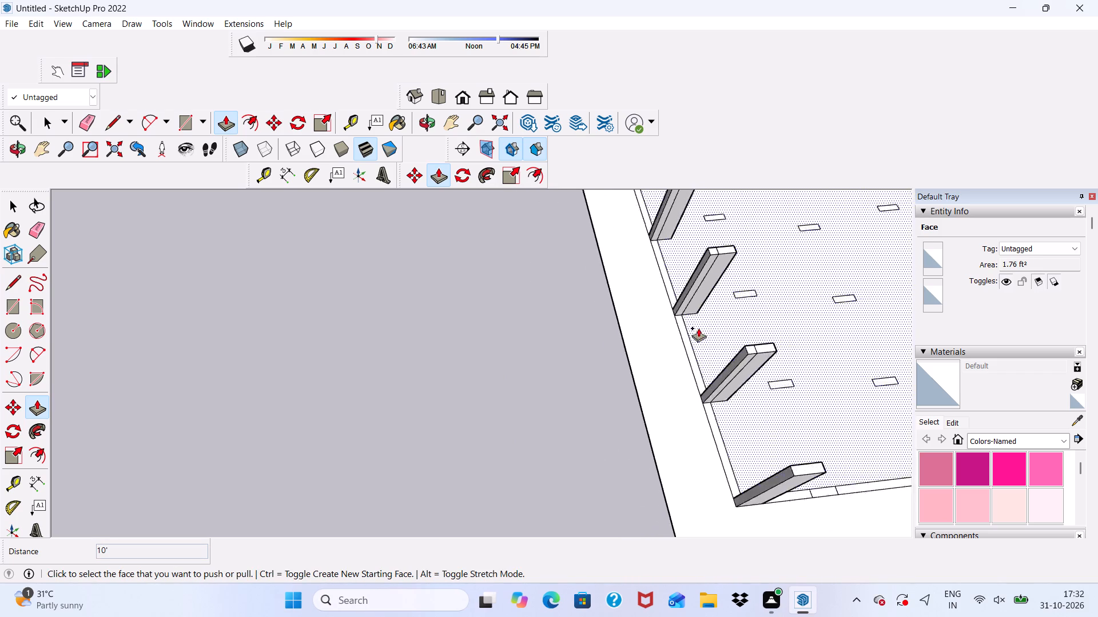
pyautogui.scroll(2, 694, 322)
pyautogui.scroll(-11, 663, 301)
pyautogui.moveTo(762, 410); pyautogui.dragTo(553, 281, button='middle')
pyautogui.scroll(1, 552, 284)
pyautogui.scroll(-6, 596, 293)
pyautogui.scroll(-6, 645, 265)
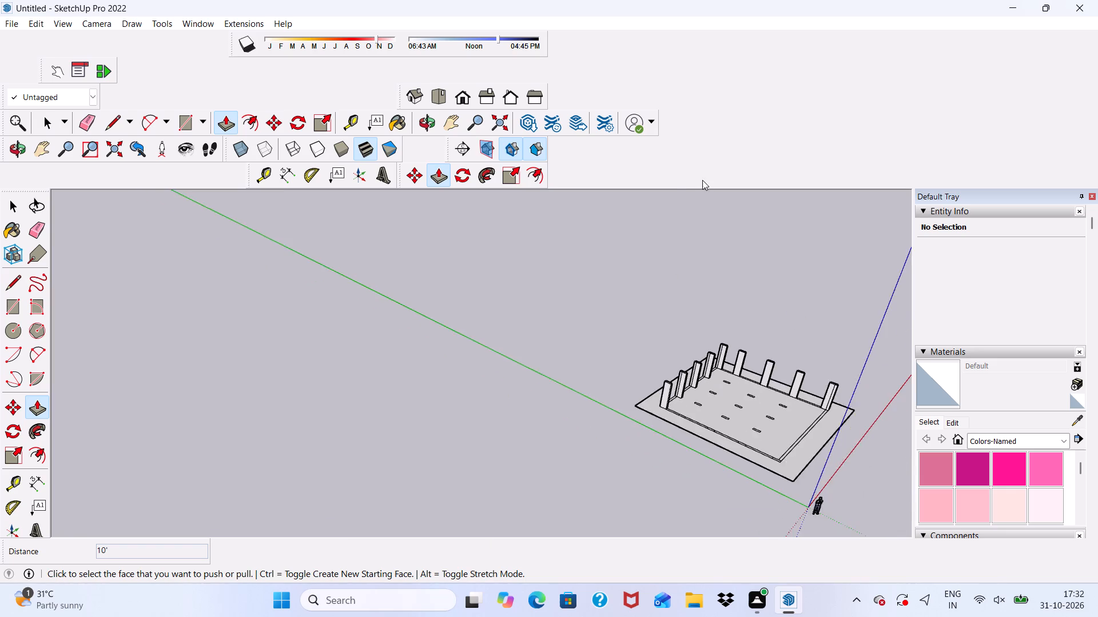
pyautogui.scroll(-4, 702, 180)
pyautogui.scroll(1, 745, 464)
pyautogui.moveTo(745, 464); pyautogui.dragTo(475, 412, button='middle')
pyautogui.scroll(10, 533, 423)
pyautogui.scroll(-7, 430, 191)
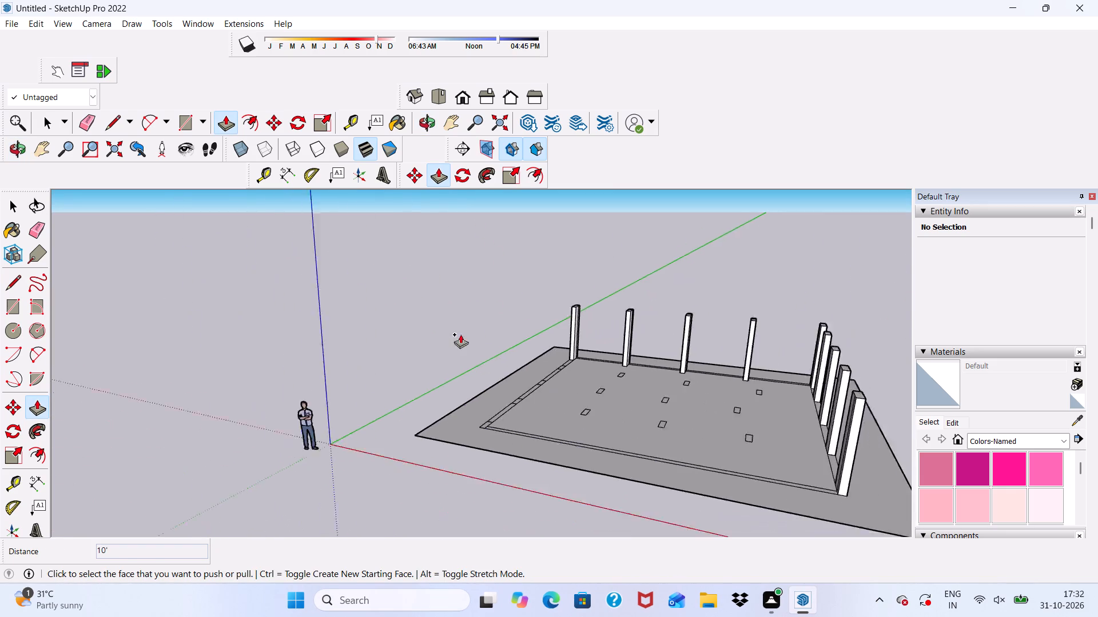
pyautogui.scroll(-2, 460, 334)
pyautogui.scroll(12, 491, 481)
pyautogui.moveTo(494, 378); pyautogui.dragTo(510, 424, button='middle')
pyautogui.scroll(3, 663, 391)
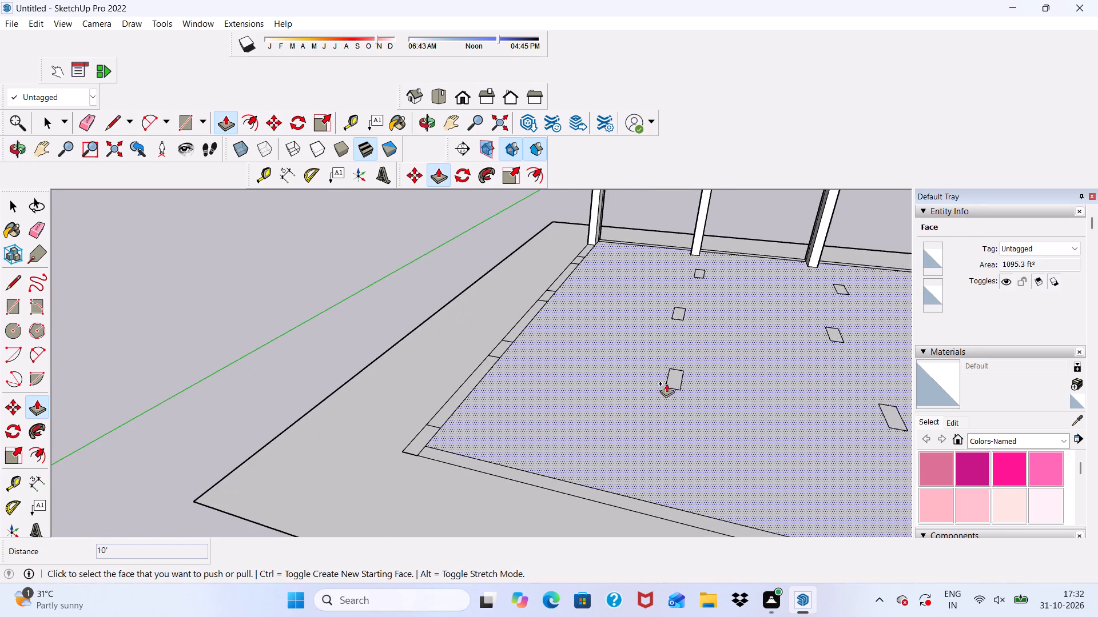
pyautogui.click(678, 377)
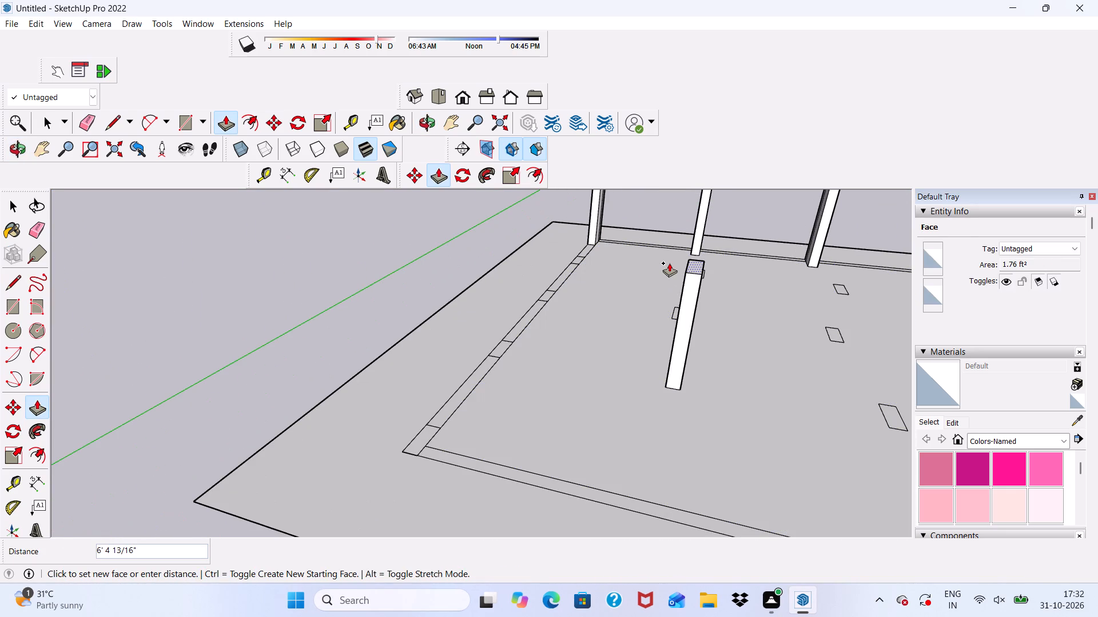
pyautogui.write("10'")
pyautogui.press('Return')
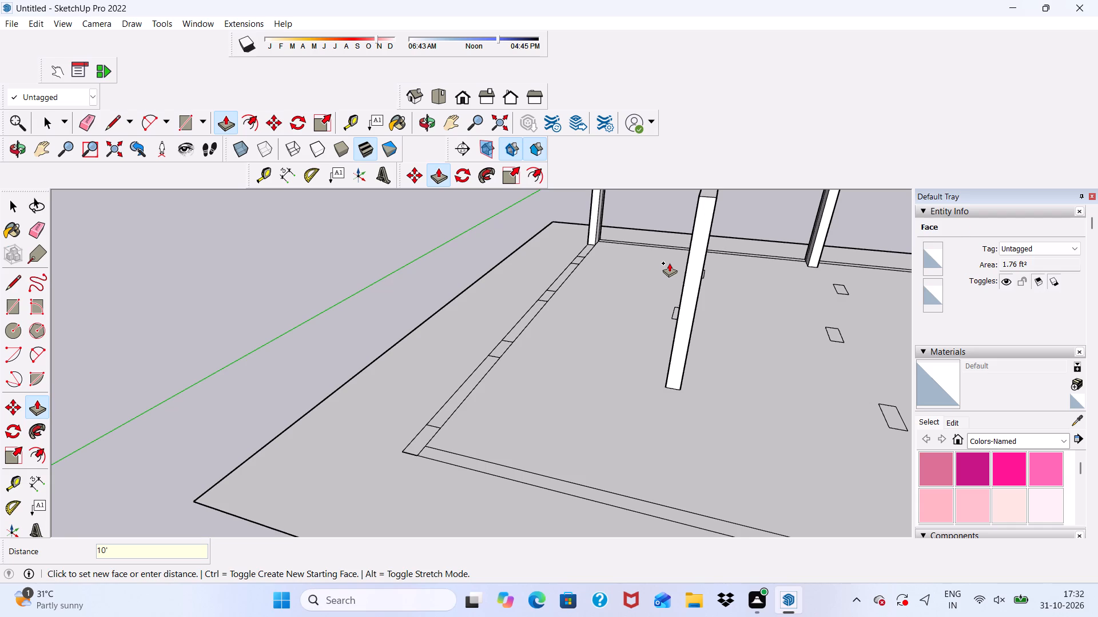
# Extrude the middle rectangle of the interior row nearest the green axis up 10'.
pyautogui.scroll(-6, 607, 193)
pyautogui.moveTo(660, 269); pyautogui.dragTo(516, 322, button='middle')
pyautogui.scroll(1, 725, 356)
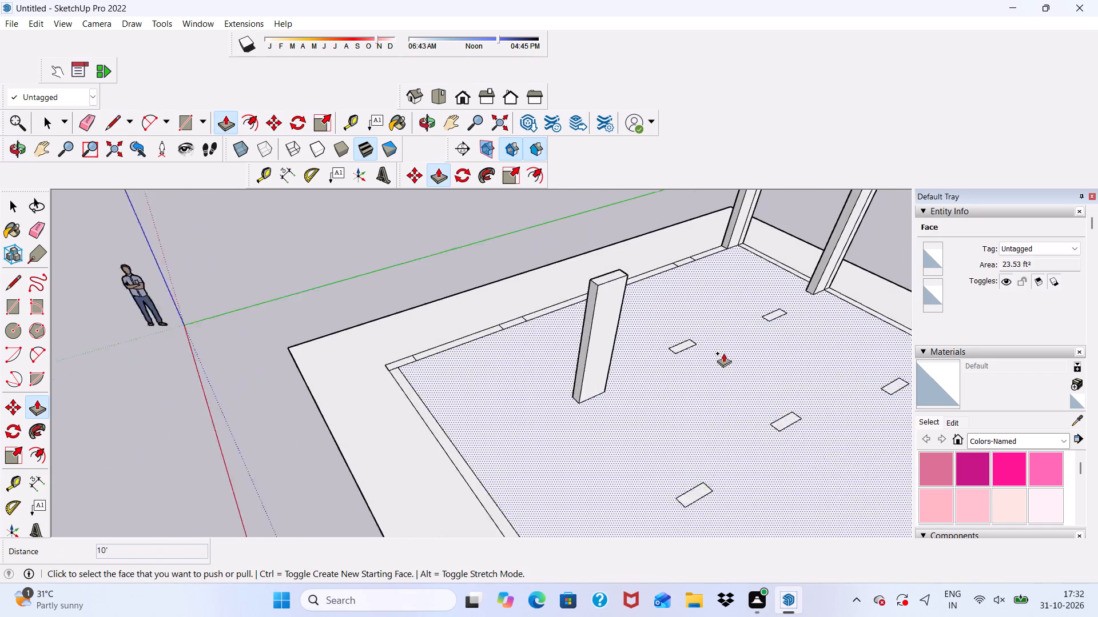
pyautogui.scroll(10, 723, 353)
pyautogui.click(659, 347)
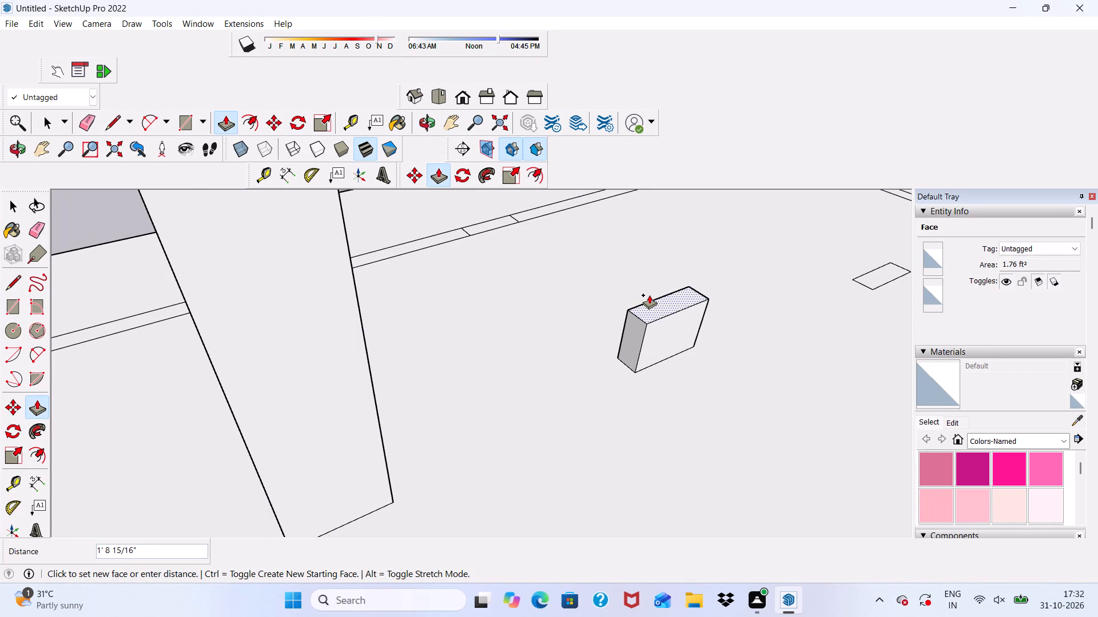
pyautogui.write("10'")
pyautogui.press('Return')
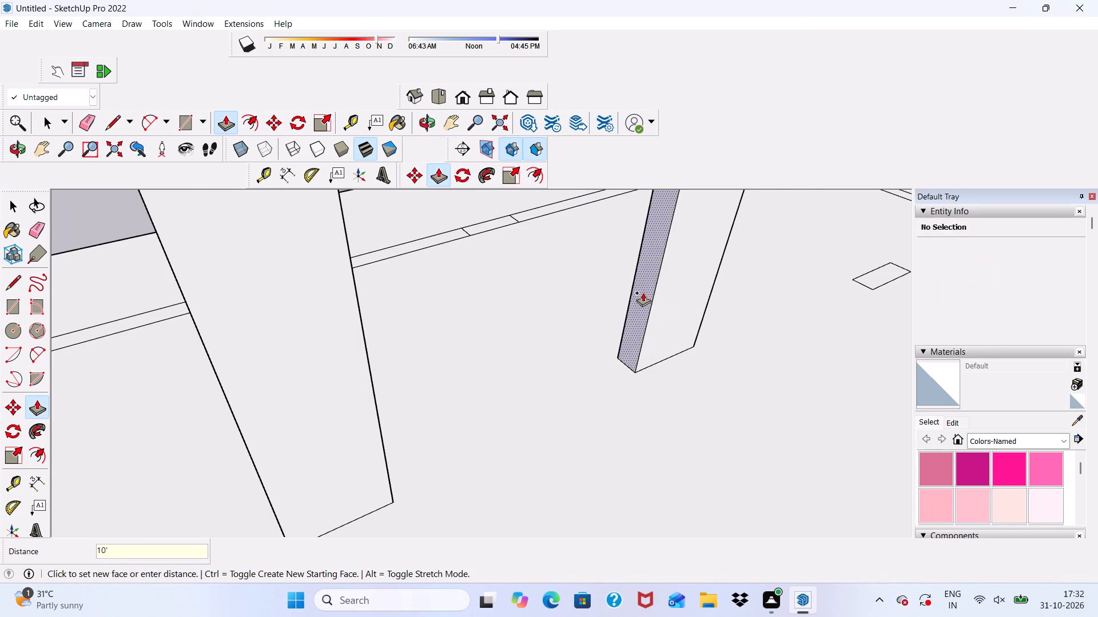
# Extrude the third rectangle of that row, farthest from the red axis, up 10'.
pyautogui.scroll(-11, 642, 306)
pyautogui.scroll(10, 691, 327)
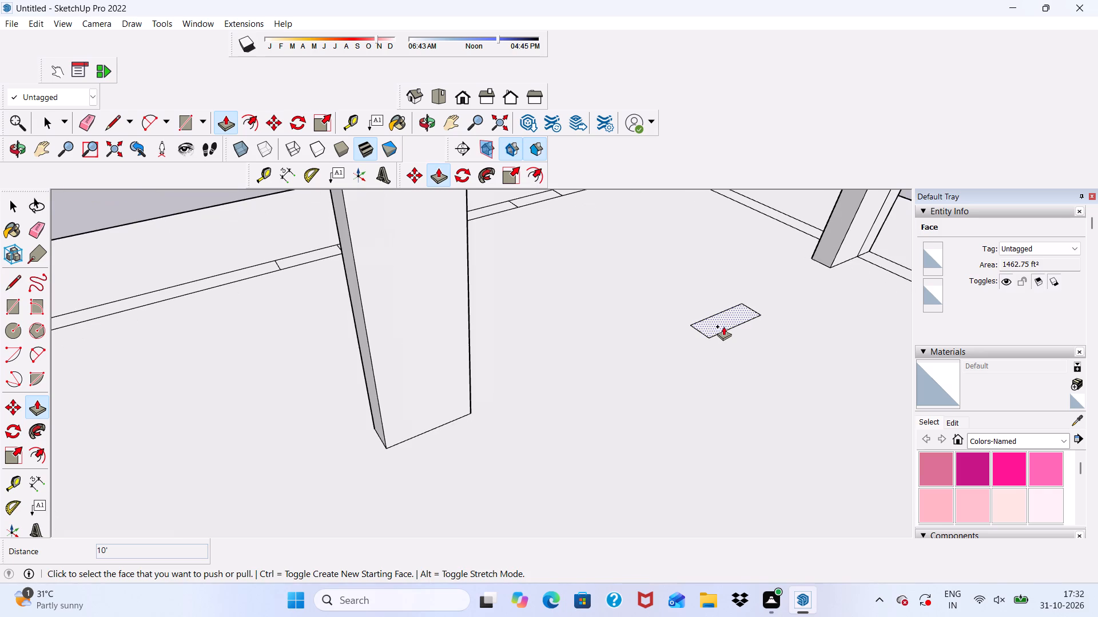
pyautogui.click(723, 326)
pyautogui.write("10'")
pyautogui.press('Return')
# In the interior row farthest from the green axis, extrude the rectangle closest to the red axis up 10'.
pyautogui.scroll(-7, 680, 240)
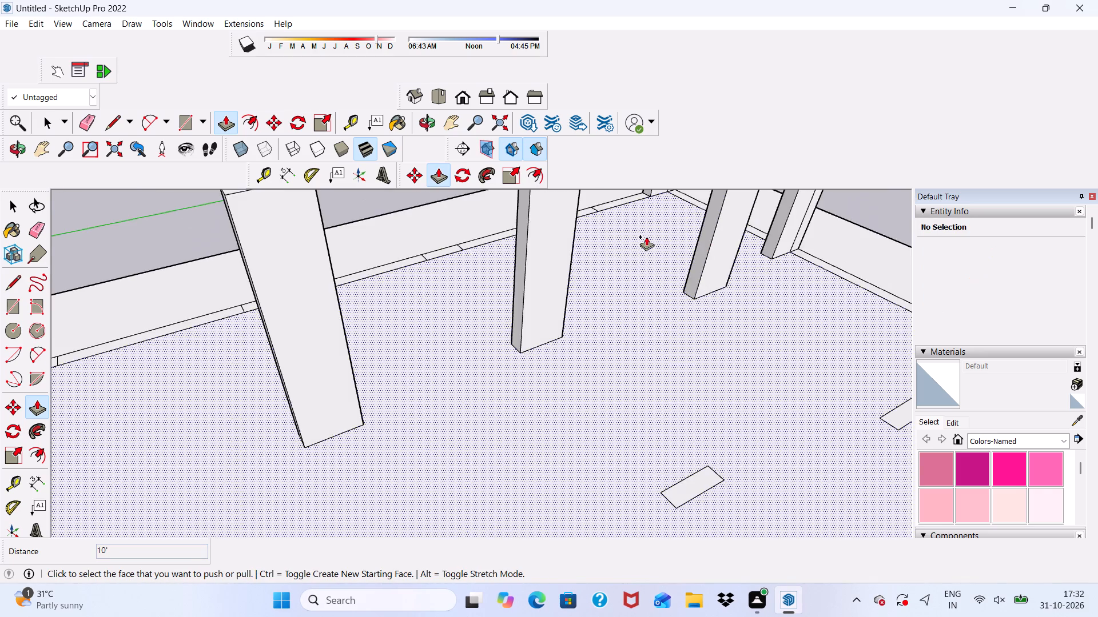
pyautogui.scroll(-11, 646, 237)
pyautogui.moveTo(564, 387); pyautogui.dragTo(620, 423, button='middle')
pyautogui.scroll(8, 650, 396)
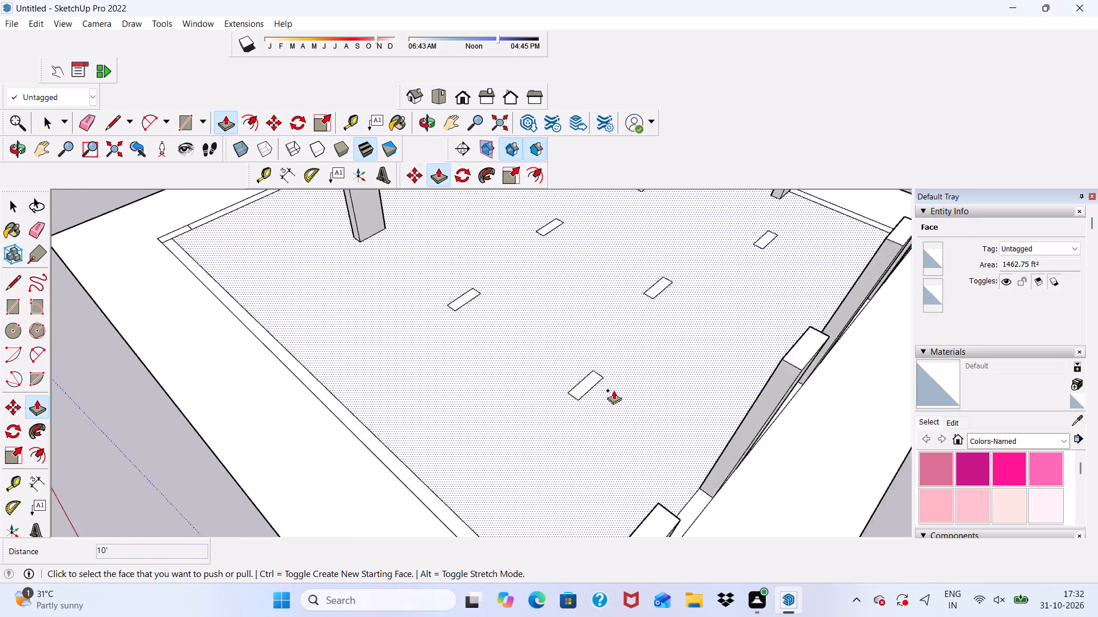
pyautogui.scroll(6, 614, 390)
pyautogui.click(578, 383)
pyautogui.write("10'")
pyautogui.press('Return')
# Extrude the middle rectangle of the interior row farthest from the green axis up 10'.
pyautogui.scroll(-4, 548, 299)
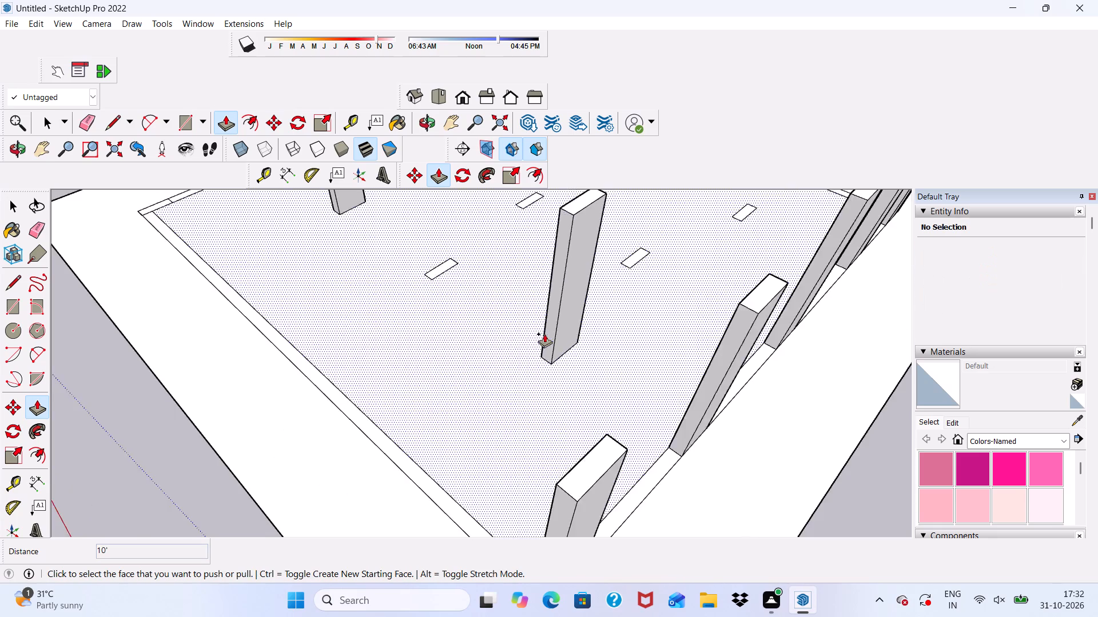
pyautogui.scroll(-9, 544, 334)
pyautogui.scroll(15, 511, 330)
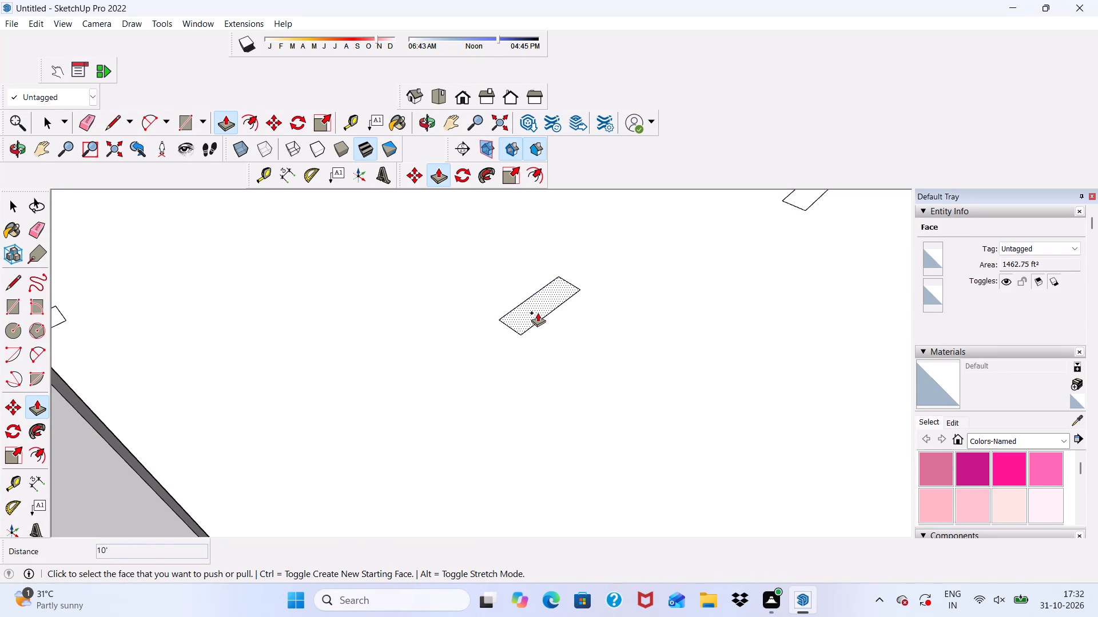
pyautogui.click(538, 312)
pyautogui.write("10'")
pyautogui.press('Return')
# Extrude the last rectangle of that row, farthest from the red axis, up 10'.
pyautogui.scroll(-6, 503, 220)
pyautogui.scroll(-7, 495, 292)
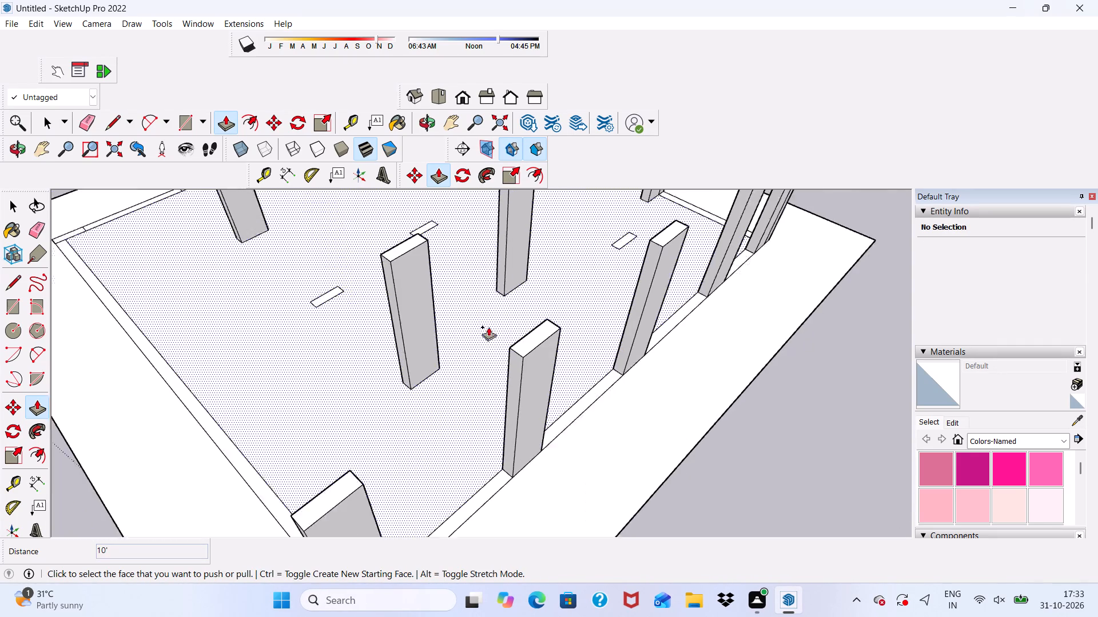
pyautogui.scroll(20, 587, 178)
pyautogui.scroll(1, 587, 178)
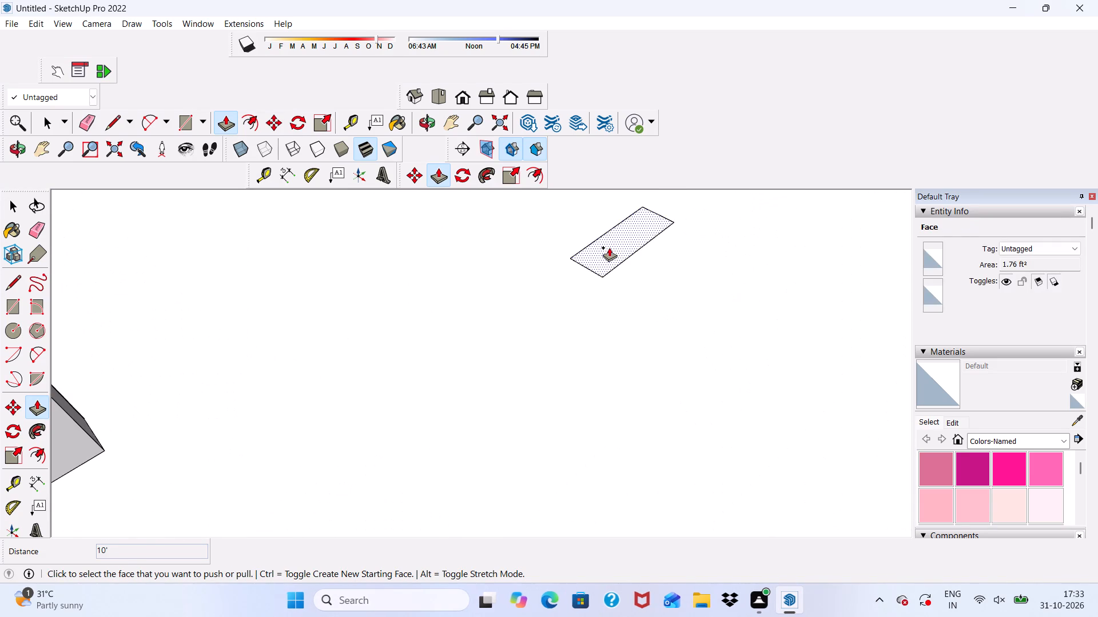
pyautogui.click(609, 247)
pyautogui.write("10'")
pyautogui.press('Return')
# Extrude the rectangle at the centre of the middle interior row up 10'.
pyautogui.scroll(-7, 590, 195)
pyautogui.scroll(-6, 594, 250)
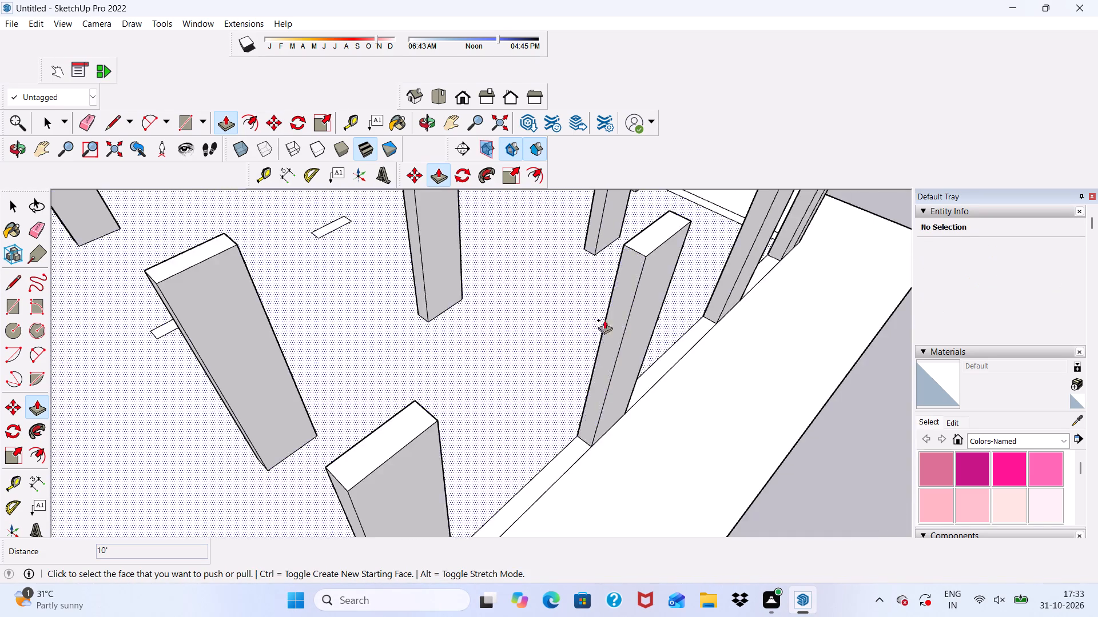
pyautogui.scroll(-12, 594, 291)
pyautogui.moveTo(535, 318); pyautogui.dragTo(727, 340, button='middle')
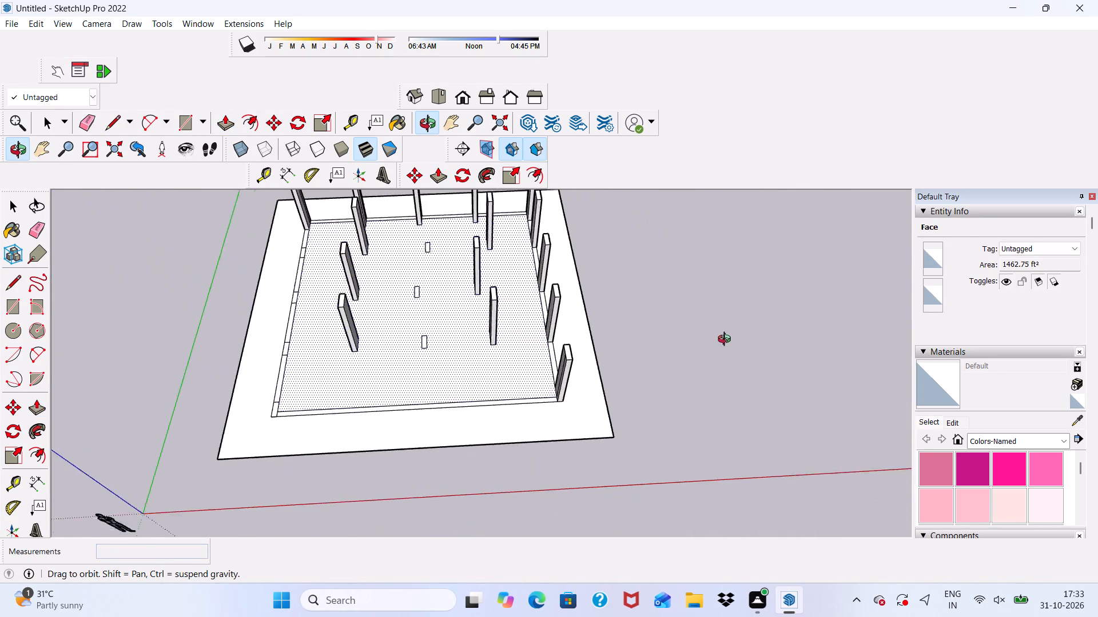
pyautogui.moveTo(727, 340); pyautogui.dragTo(733, 349, button='middle')
pyautogui.scroll(6, 455, 308)
pyautogui.scroll(7, 399, 273)
pyautogui.click(378, 282)
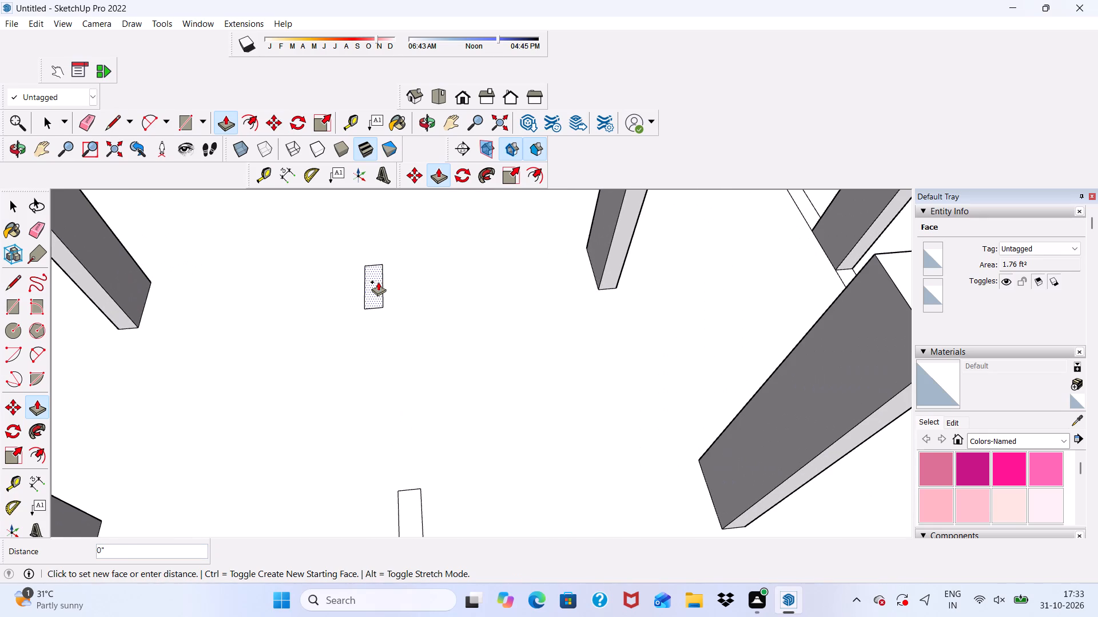
pyautogui.write("10'")
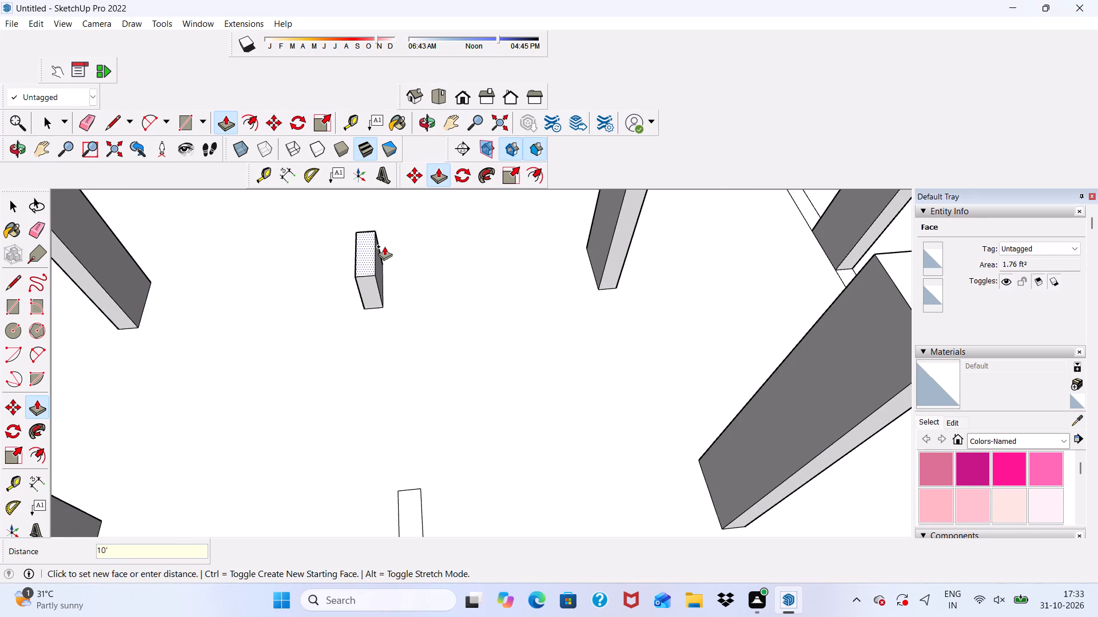
pyautogui.press('Return')
# Extrude the middle interior row's rectangle closest to the red axis up 10'.
pyautogui.scroll(-9, 384, 248)
pyautogui.scroll(3, 396, 346)
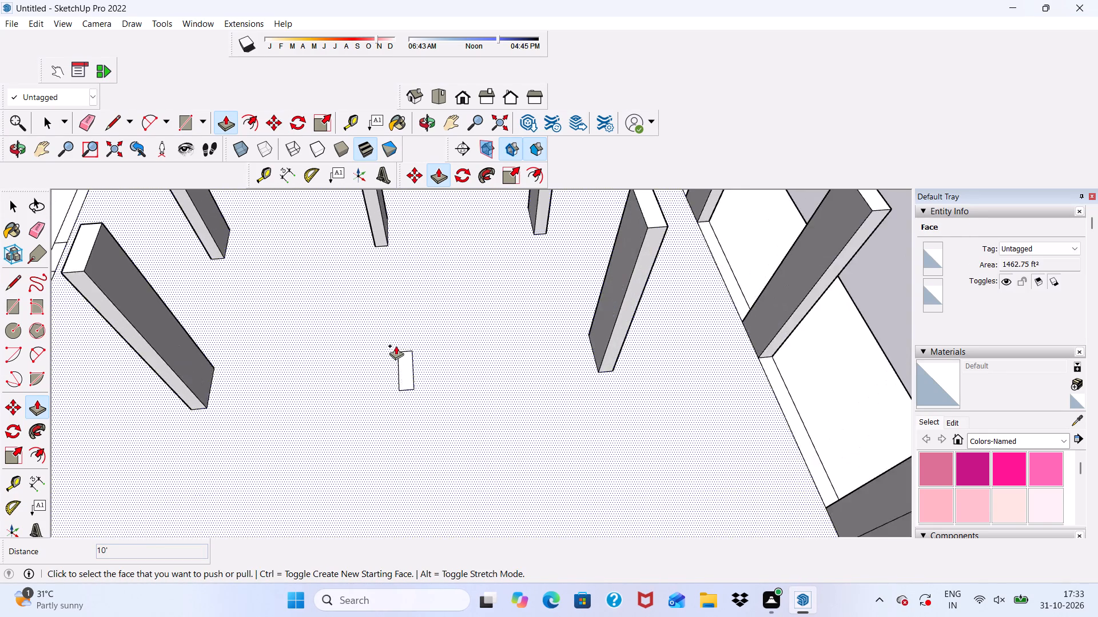
pyautogui.scroll(8, 396, 346)
pyautogui.click(400, 374)
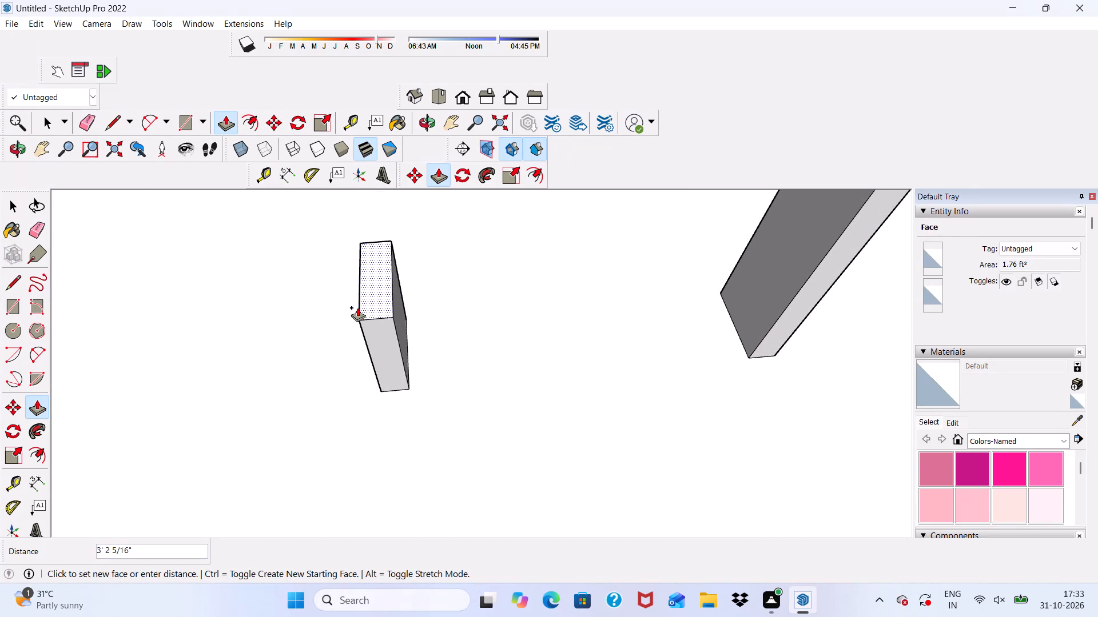
pyautogui.write("10'")
pyautogui.press('Return')
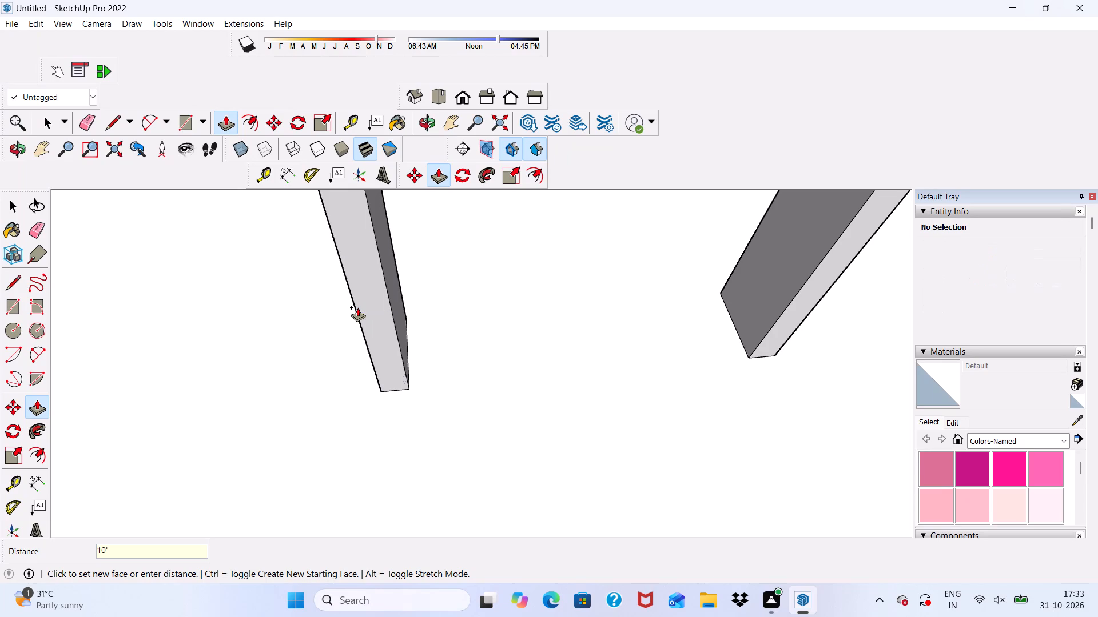
# Extrude the remaining flat interior rectangle up 10'.
pyautogui.scroll(-19, 359, 307)
pyautogui.scroll(8, 396, 235)
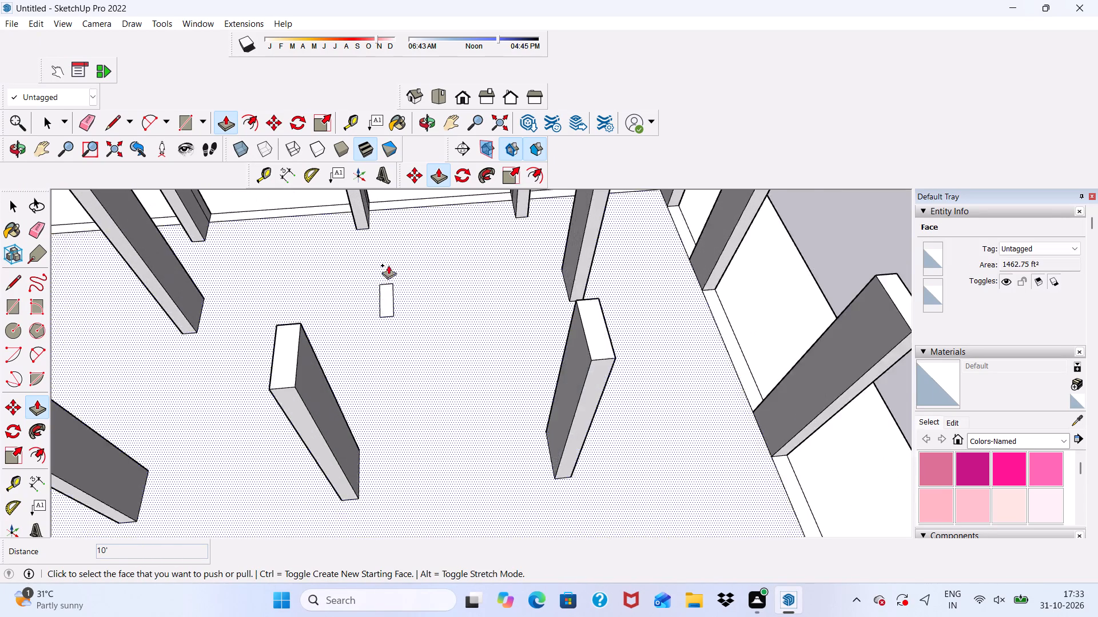
pyautogui.scroll(4, 388, 265)
pyautogui.click(391, 317)
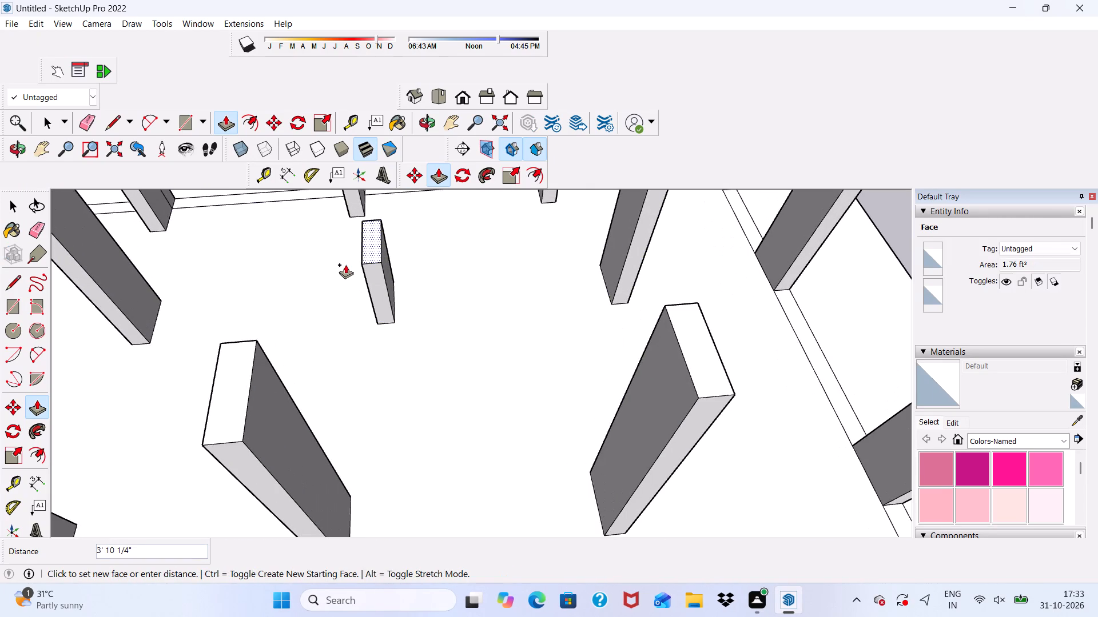
pyautogui.write("10'")
pyautogui.press('Return')
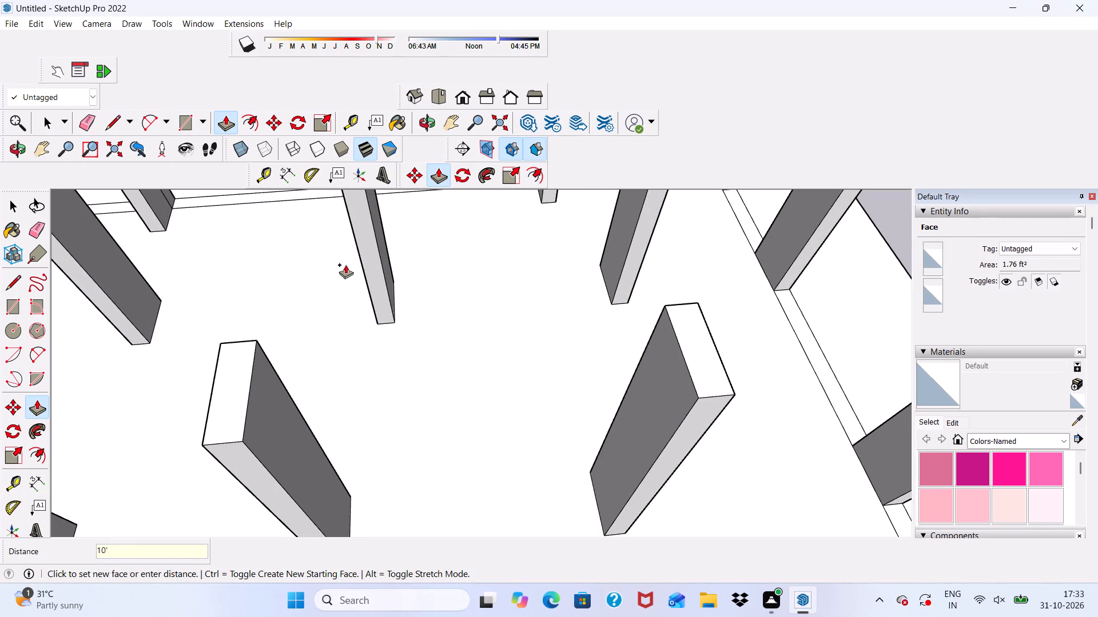
# Extrude the green-axis-side wall's rectangle next to the raised far corner column up 10', level with the neighbouring columns.
pyautogui.scroll(-13, 347, 270)
pyautogui.moveTo(408, 328); pyautogui.dragTo(555, 273, button='middle')
pyautogui.scroll(1, 559, 257)
pyautogui.scroll(-4, 552, 233)
pyautogui.scroll(6, 316, 452)
pyautogui.scroll(9, 246, 368)
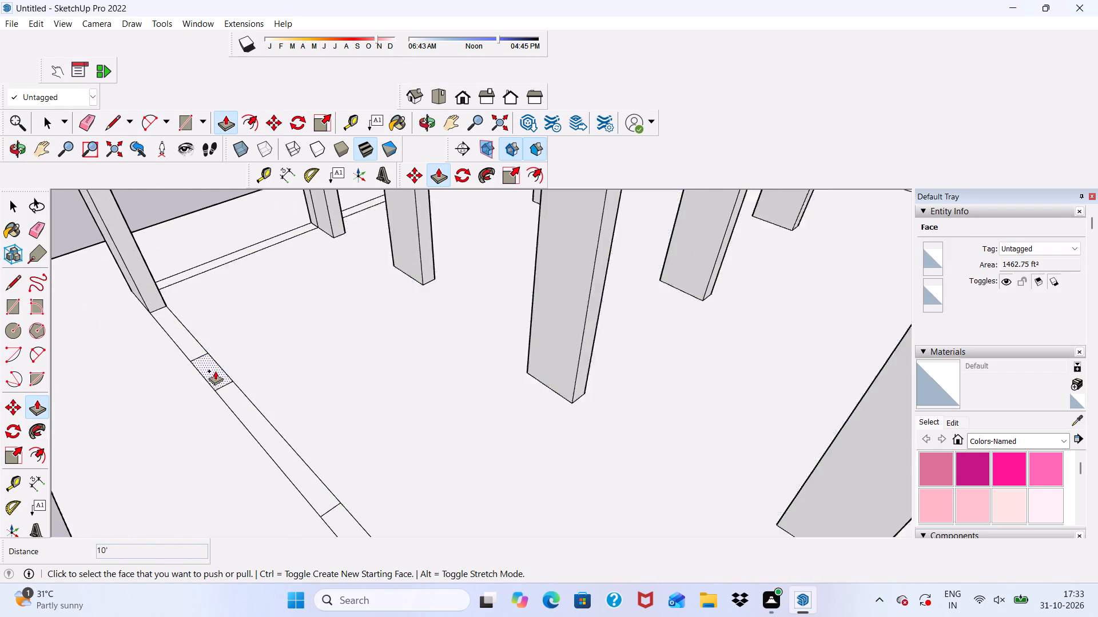
pyautogui.scroll(2, 215, 371)
pyautogui.click(214, 372)
pyautogui.scroll(-5, 240, 303)
pyautogui.scroll(-4, 324, 314)
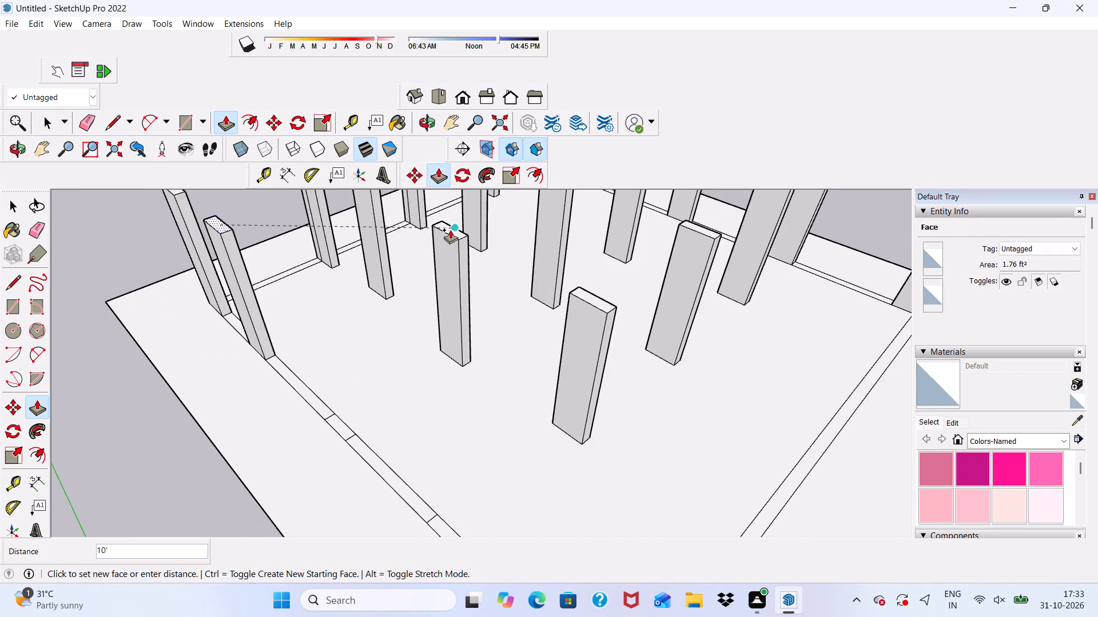
pyautogui.scroll(5, 450, 230)
pyautogui.click(455, 233)
# Extrude the middle rectangle of the wall closest to the green axis up 10', matching the adjacent column.
pyautogui.scroll(-6, 453, 239)
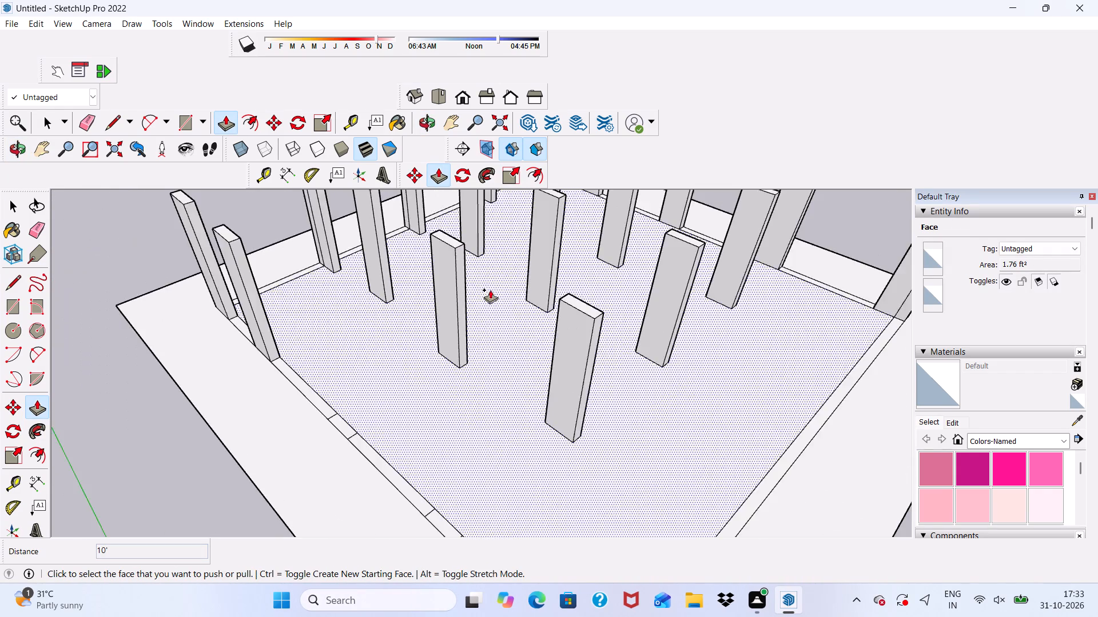
pyautogui.scroll(-4, 490, 290)
pyautogui.moveTo(503, 370); pyautogui.dragTo(722, 446, button='middle')
pyautogui.scroll(3, 378, 439)
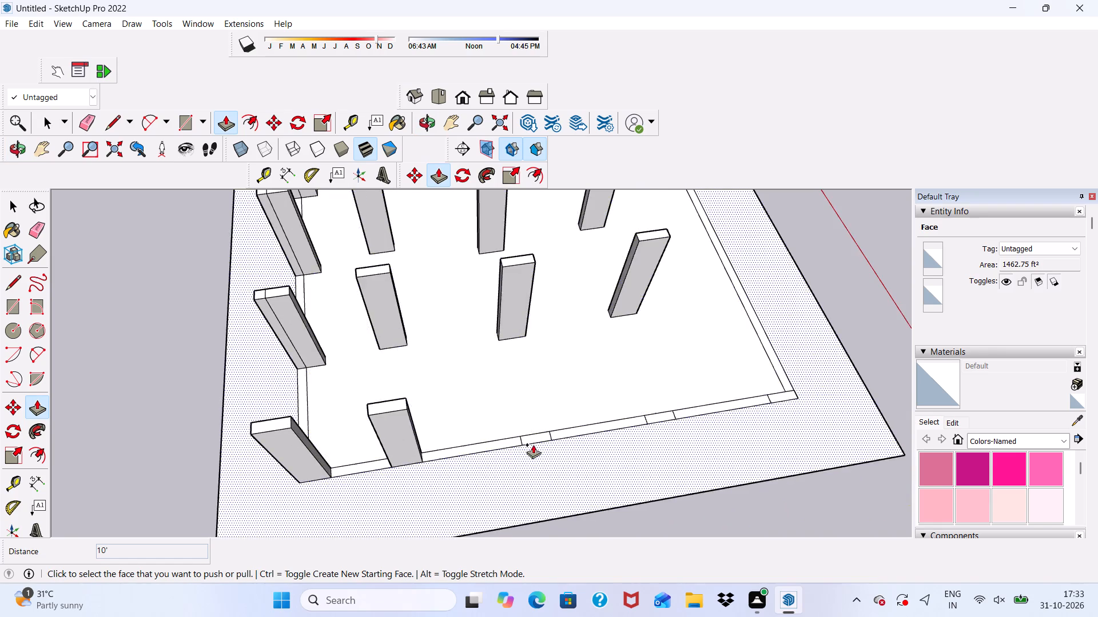
pyautogui.scroll(8, 534, 444)
pyautogui.scroll(-1, 534, 432)
pyautogui.click(534, 432)
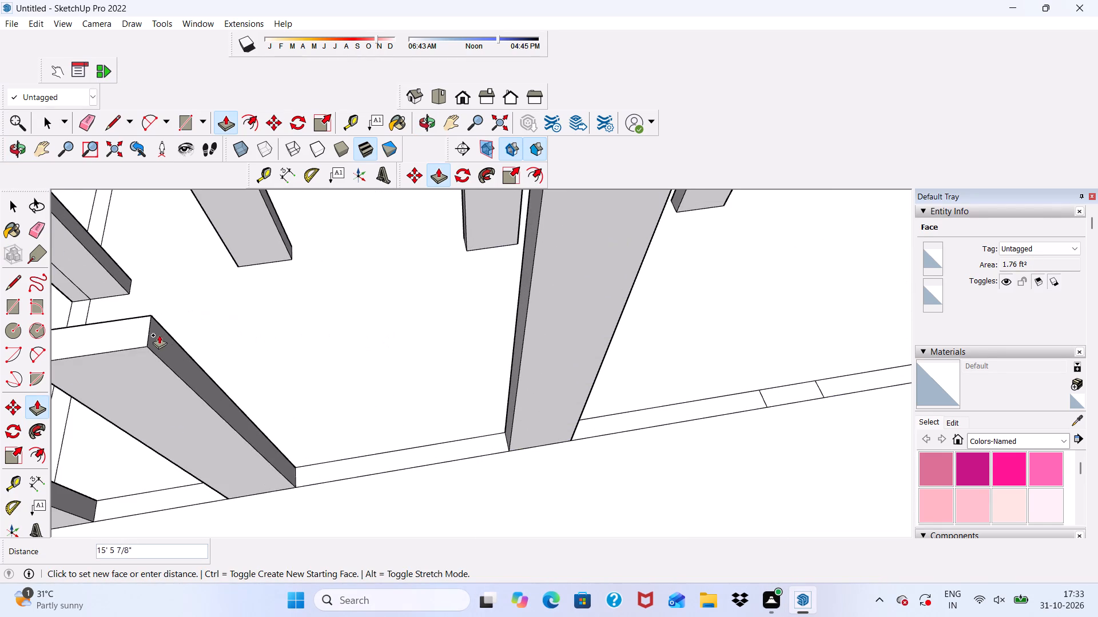
pyautogui.click(143, 343)
# Extrude the fourth rectangle of that wall, between the middle column and the corner near the origin, up 10'.
pyautogui.scroll(-12, 189, 305)
pyautogui.scroll(8, 540, 358)
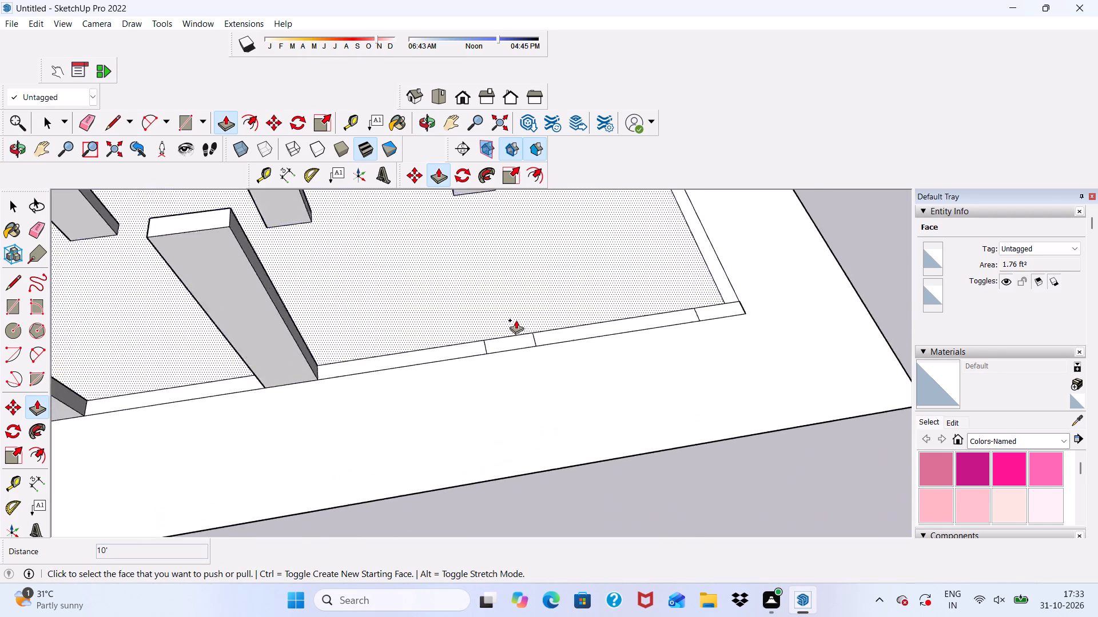
pyautogui.scroll(6, 516, 320)
pyautogui.click(517, 346)
pyautogui.scroll(-12, 488, 293)
pyautogui.scroll(3, 276, 271)
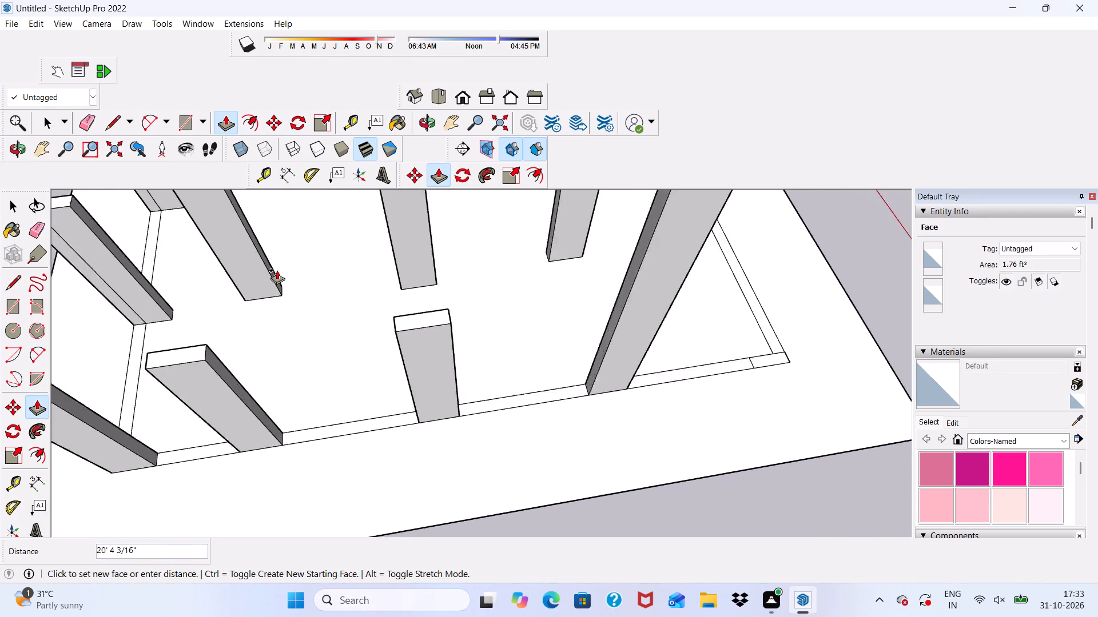
pyautogui.scroll(2, 277, 270)
pyautogui.moveTo(472, 347); pyautogui.dragTo(463, 343)
# Extrude that wall's corner rectangle nearest the origin up 10' to match the neighbouring column top.
pyautogui.scroll(-6, 301, 318)
pyautogui.scroll(6, 666, 348)
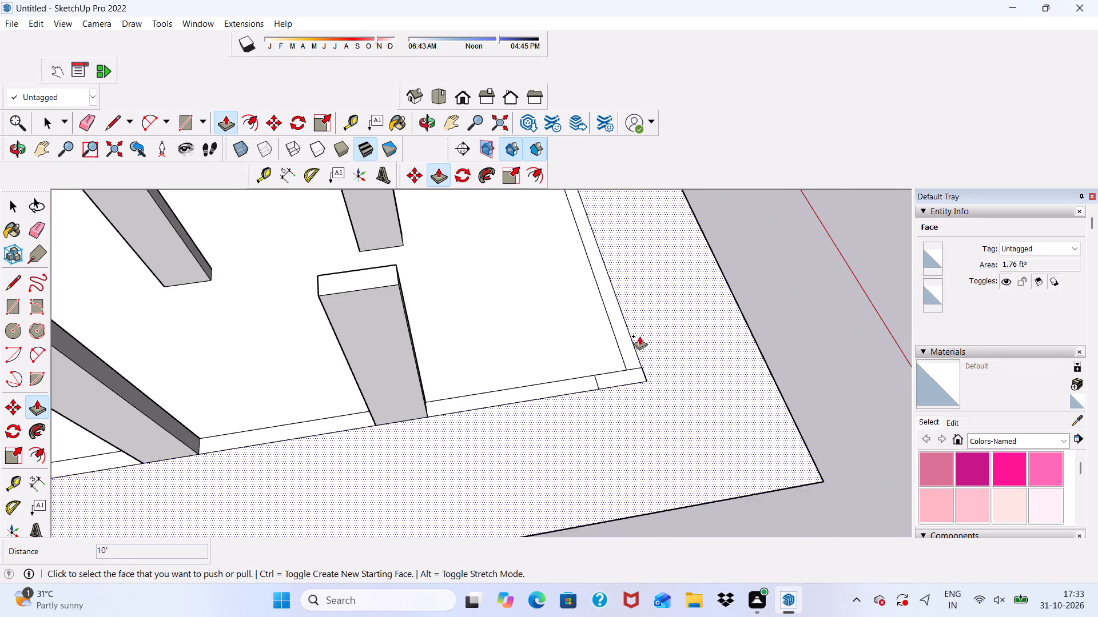
pyautogui.scroll(3, 607, 379)
pyautogui.click(607, 375)
pyautogui.scroll(-5, 568, 273)
pyautogui.scroll(3, 360, 241)
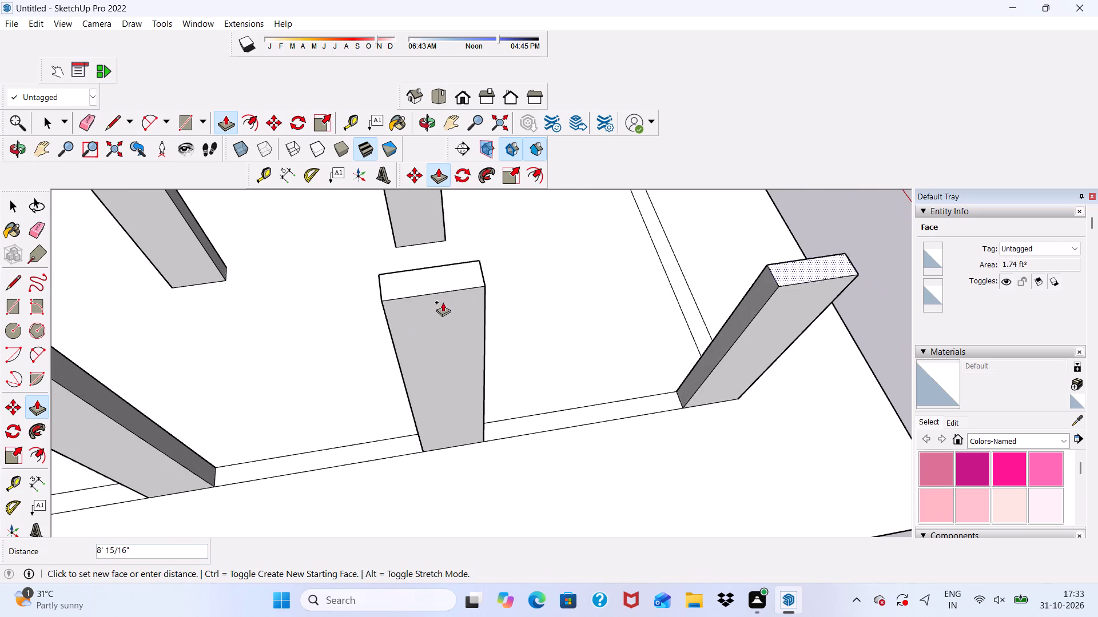
pyautogui.click(445, 290)
# Draw a 40' by 40' roof rectangle across the column tops between diagonally opposite outer corners of the building.
pyautogui.scroll(-5, 337, 285)
pyautogui.moveTo(702, 308); pyautogui.dragTo(308, 288, button='middle')
pyautogui.scroll(1, 307, 262)
pyautogui.scroll(-9, 331, 262)
pyautogui.moveTo(498, 358); pyautogui.dragTo(411, 279, button='middle')
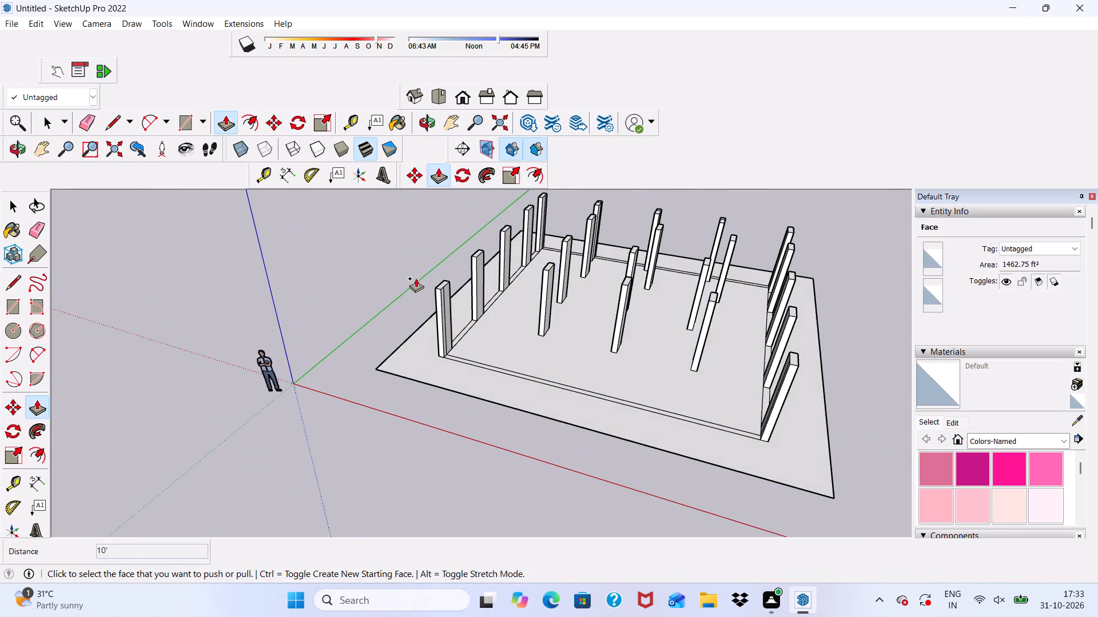
pyautogui.press('space')
pyautogui.scroll(-1, 426, 283)
pyautogui.moveTo(426, 289); pyautogui.dragTo(440, 276, button='middle')
pyautogui.moveTo(526, 312); pyautogui.dragTo(651, 360, button='middle')
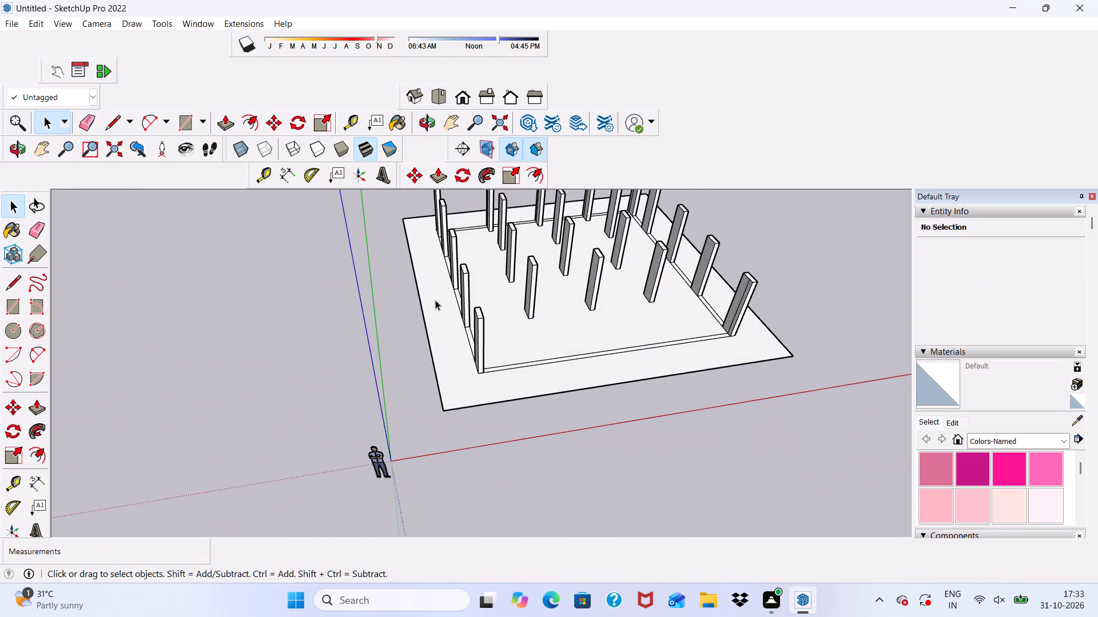
pyautogui.click(18, 303)
pyautogui.scroll(-6, 25, 308)
pyautogui.scroll(14, 391, 191)
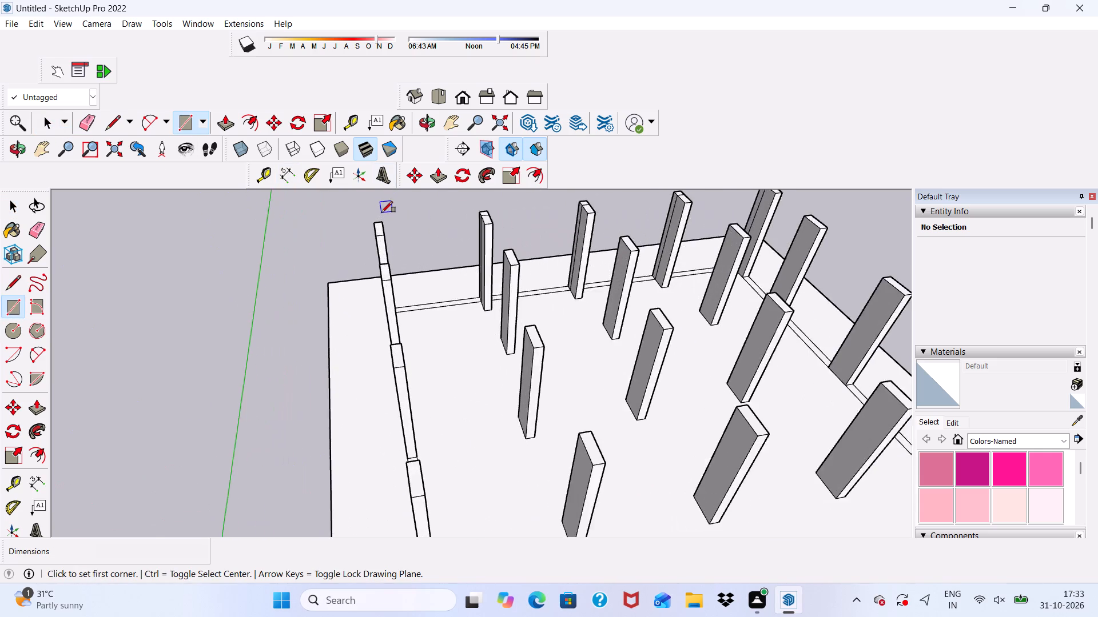
pyautogui.scroll(13, 381, 213)
pyautogui.click(362, 234)
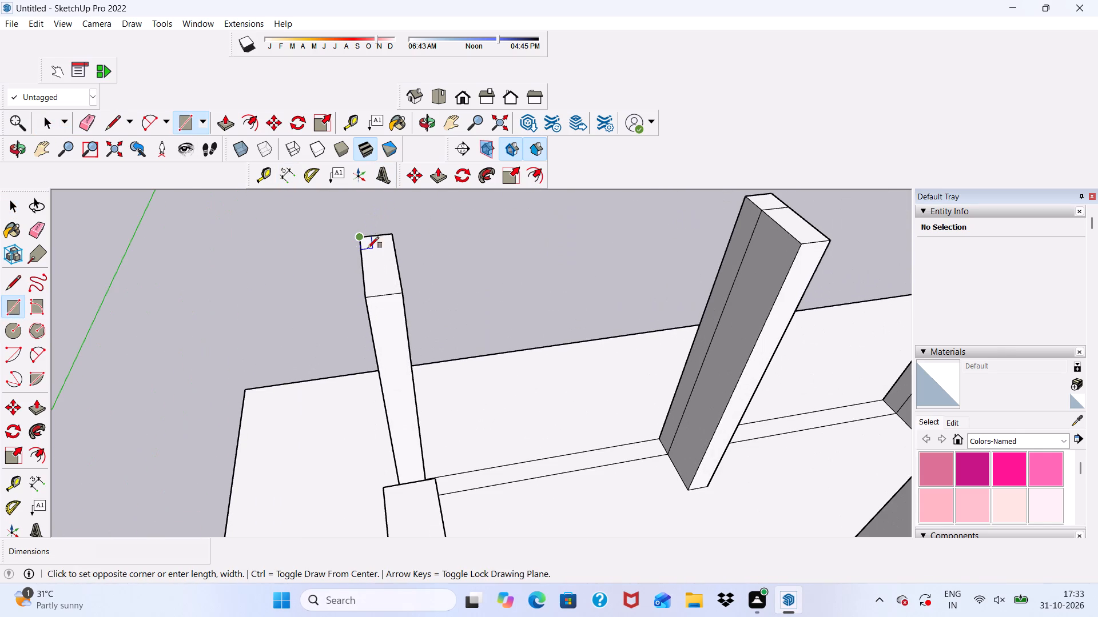
pyautogui.scroll(-4, 427, 288)
pyautogui.scroll(-11, 408, 211)
pyautogui.scroll(-5, 633, 259)
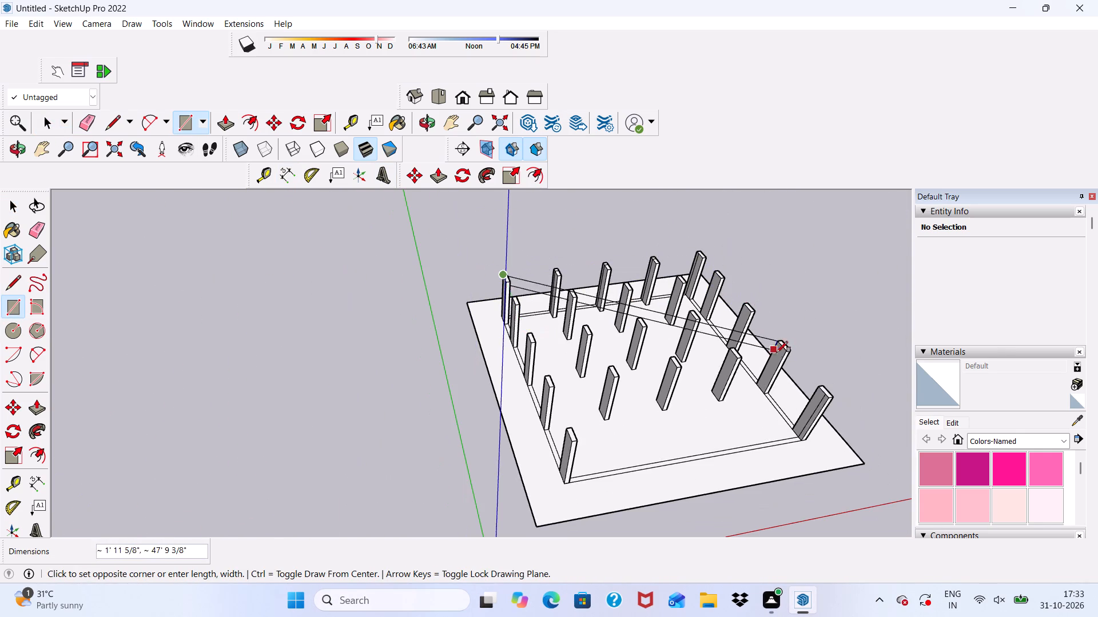
pyautogui.scroll(3, 791, 362)
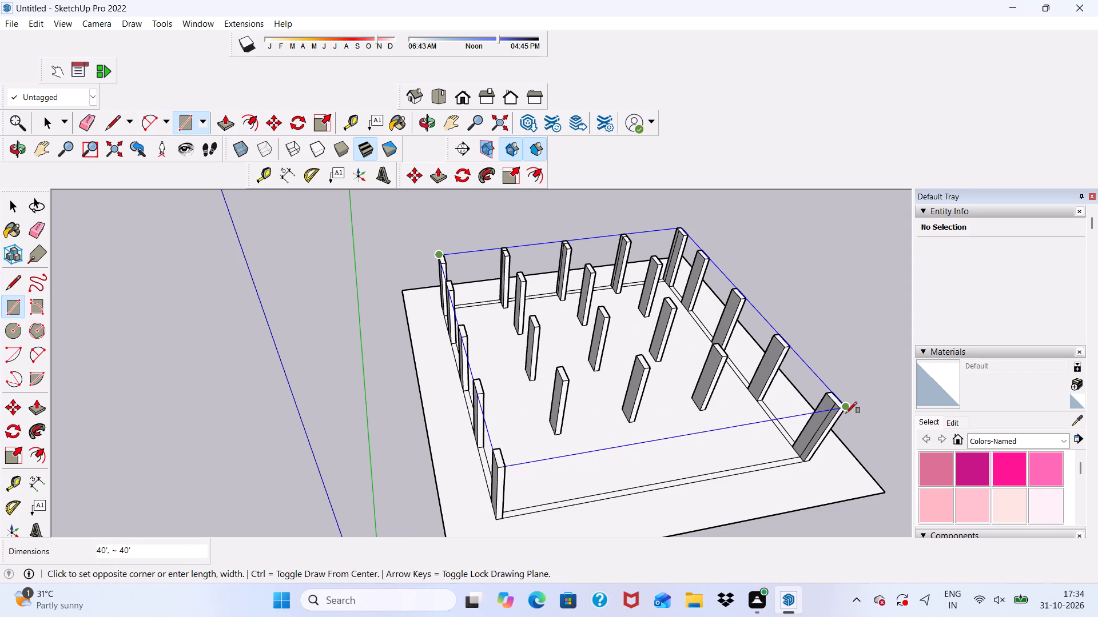
pyautogui.click(846, 413)
# Delete the large vertical face closing the building's side that faces the red axis.
pyautogui.scroll(-1, 691, 388)
pyautogui.moveTo(691, 388); pyautogui.dragTo(631, 258, button='middle')
pyautogui.press('space')
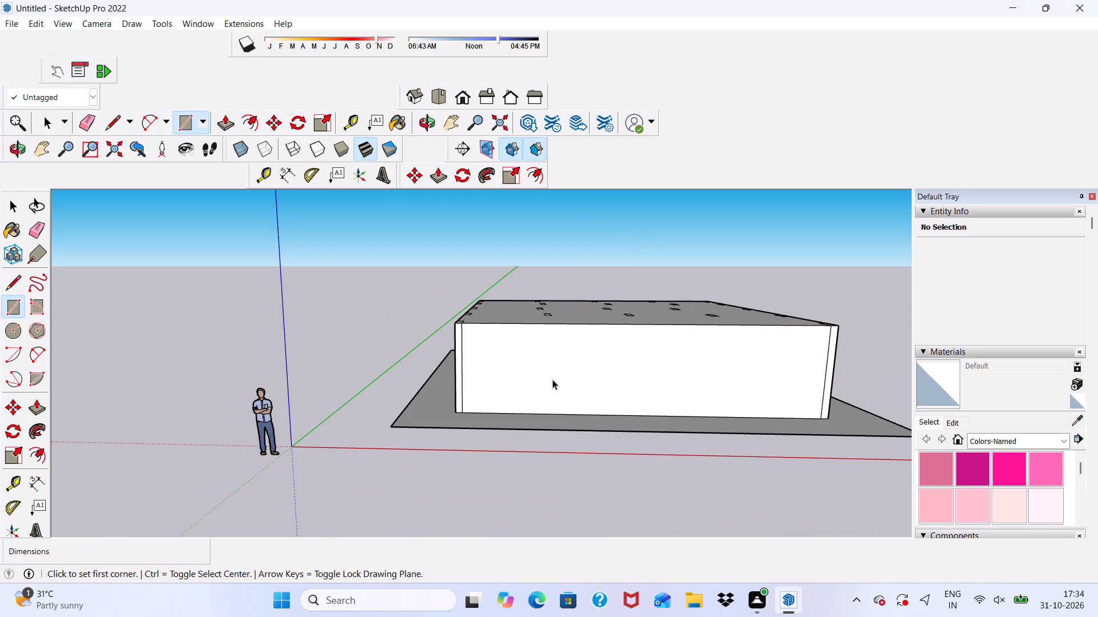
pyautogui.click(549, 384)
pyautogui.press('Delete')
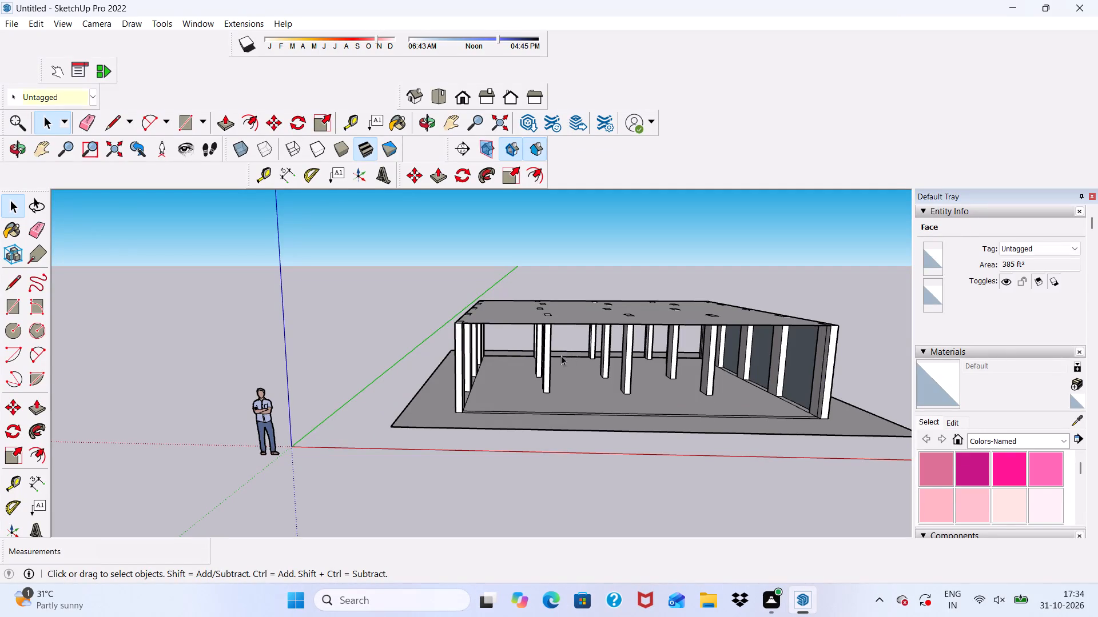
# Delete the four vertical faces between the columns of the wall closest to the green axis.
pyautogui.moveTo(566, 351); pyautogui.dragTo(170, 378, button='middle')
pyautogui.moveTo(241, 398); pyautogui.dragTo(97, 356)
pyautogui.moveTo(97, 356); pyautogui.dragTo(515, 338, button='middle')
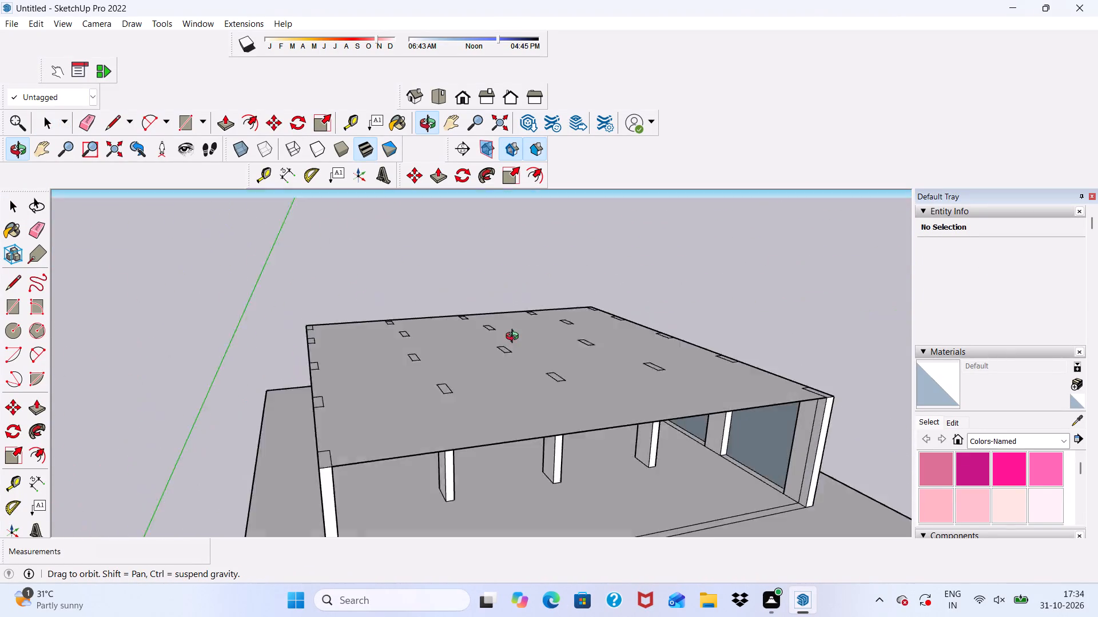
pyautogui.moveTo(515, 338); pyautogui.dragTo(376, 299, button='middle')
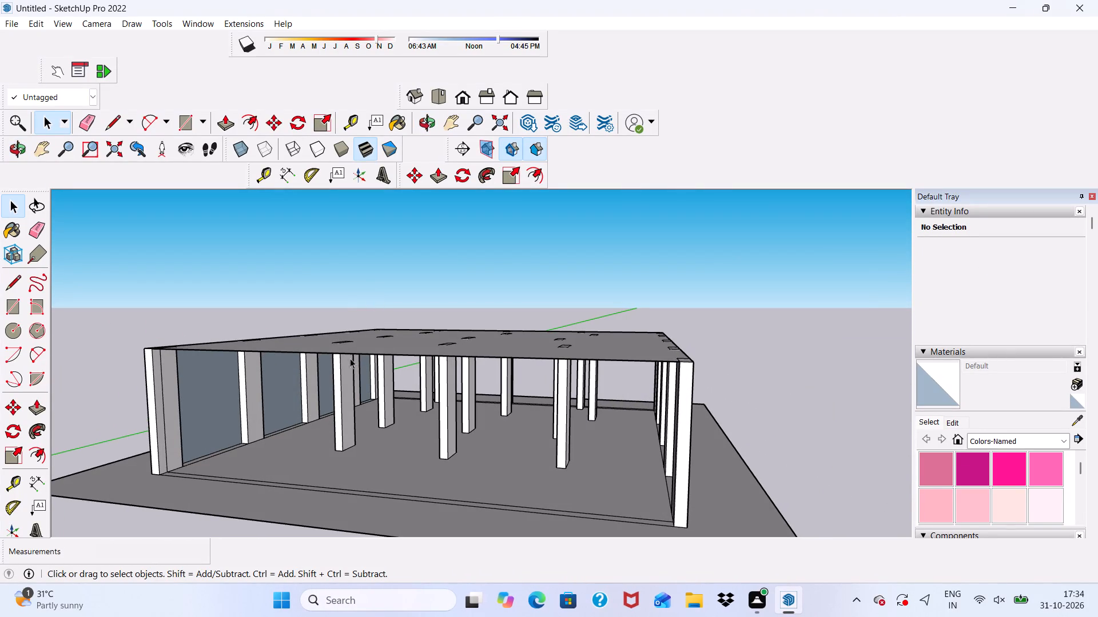
pyautogui.scroll(4, 295, 368)
pyautogui.click(120, 452)
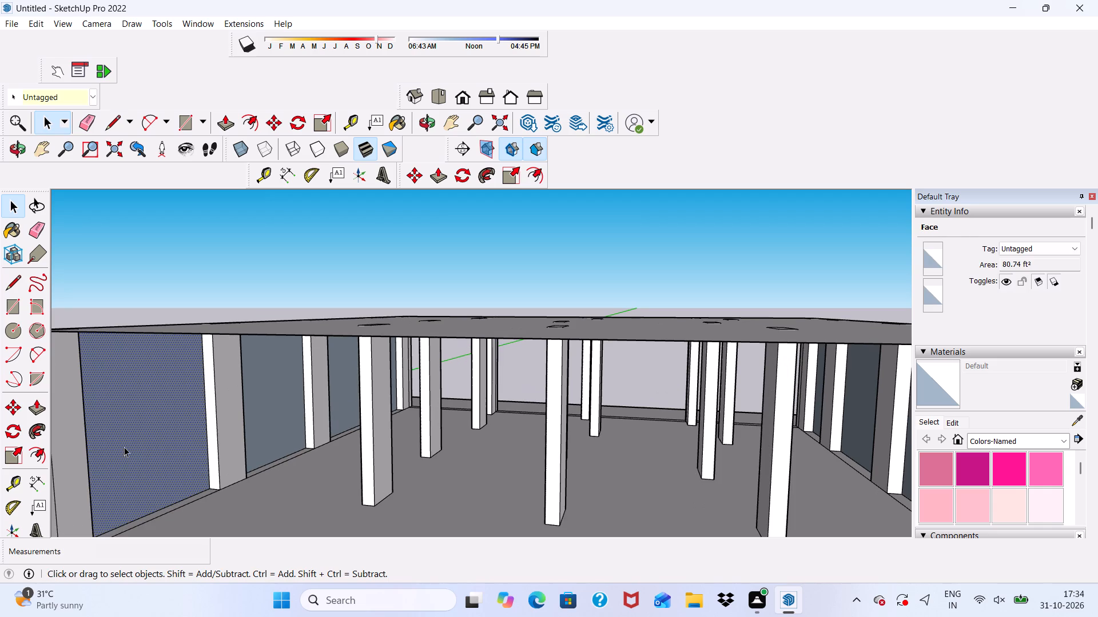
pyautogui.press('Delete')
pyautogui.click(268, 398)
pyautogui.press('Delete')
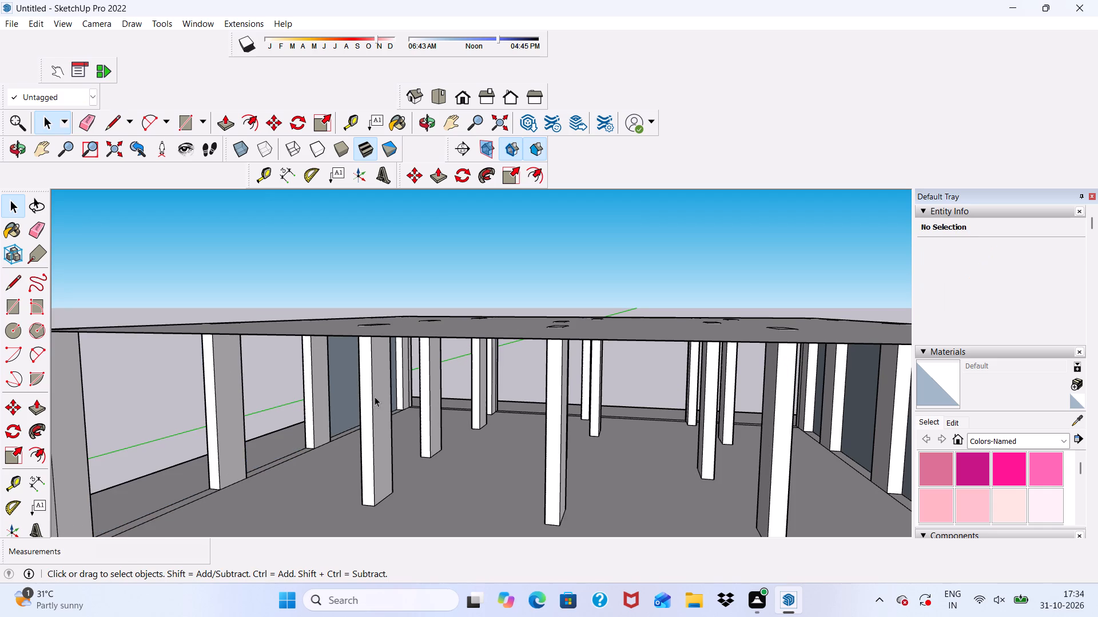
pyautogui.click(344, 380)
pyautogui.press('Delete')
pyautogui.scroll(-3, 344, 380)
pyautogui.moveTo(351, 383); pyautogui.dragTo(417, 368, button='middle')
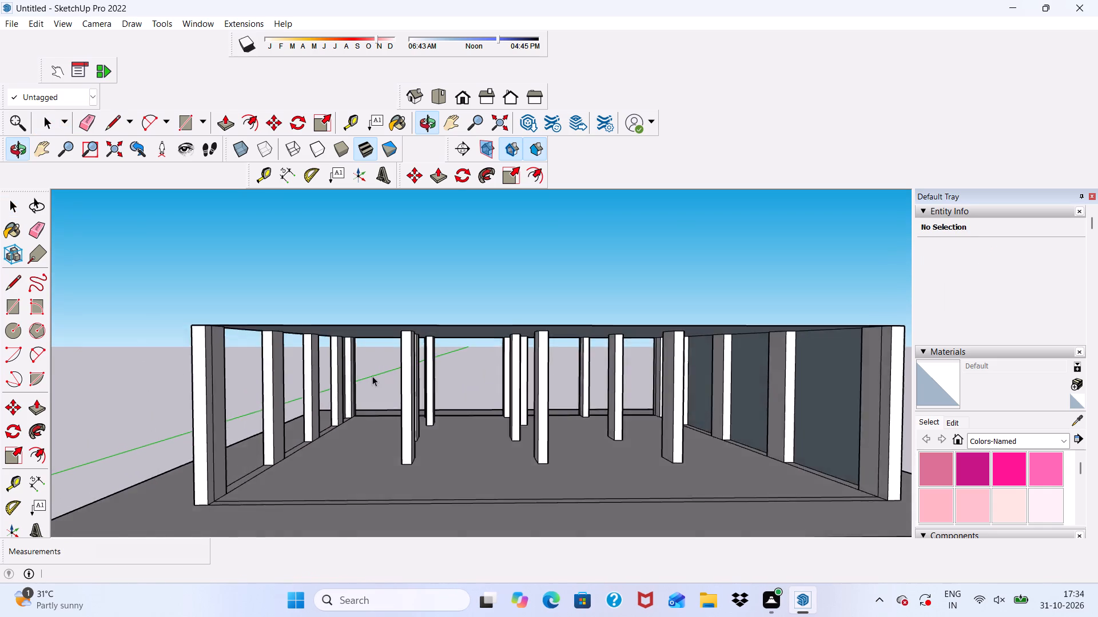
pyautogui.scroll(11, 372, 376)
pyautogui.moveTo(346, 374); pyautogui.dragTo(321, 390, button='middle')
pyautogui.scroll(1, 320, 387)
pyautogui.click(321, 378)
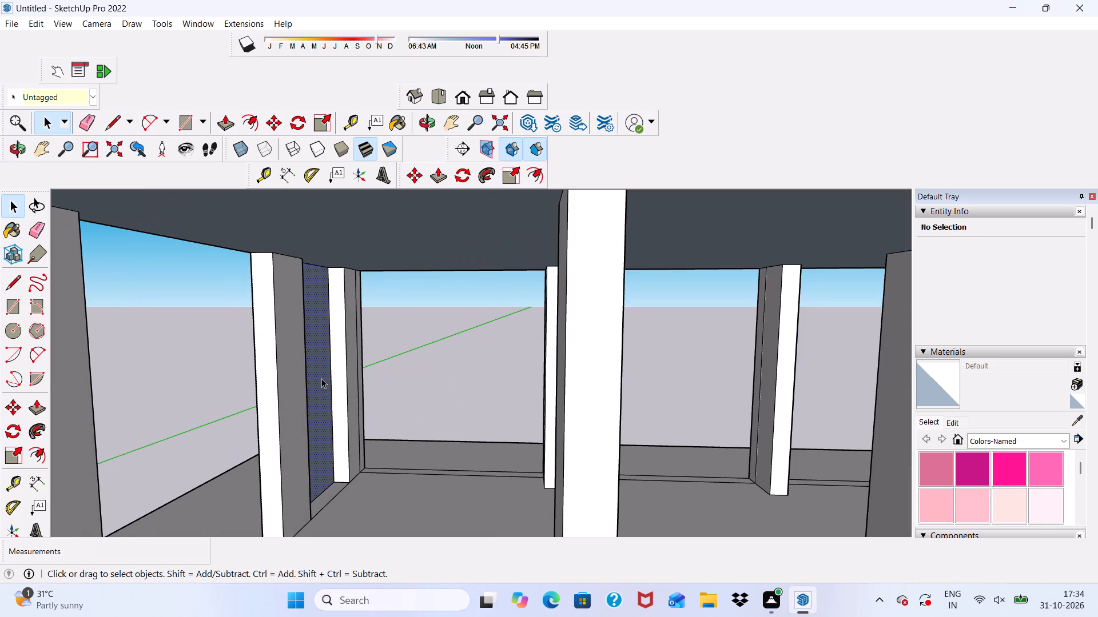
pyautogui.press('Delete')
# Delete the four vertical faces between the columns of the wall farthest from the green axis.
pyautogui.scroll(-20, 323, 377)
pyautogui.scroll(-6, 323, 377)
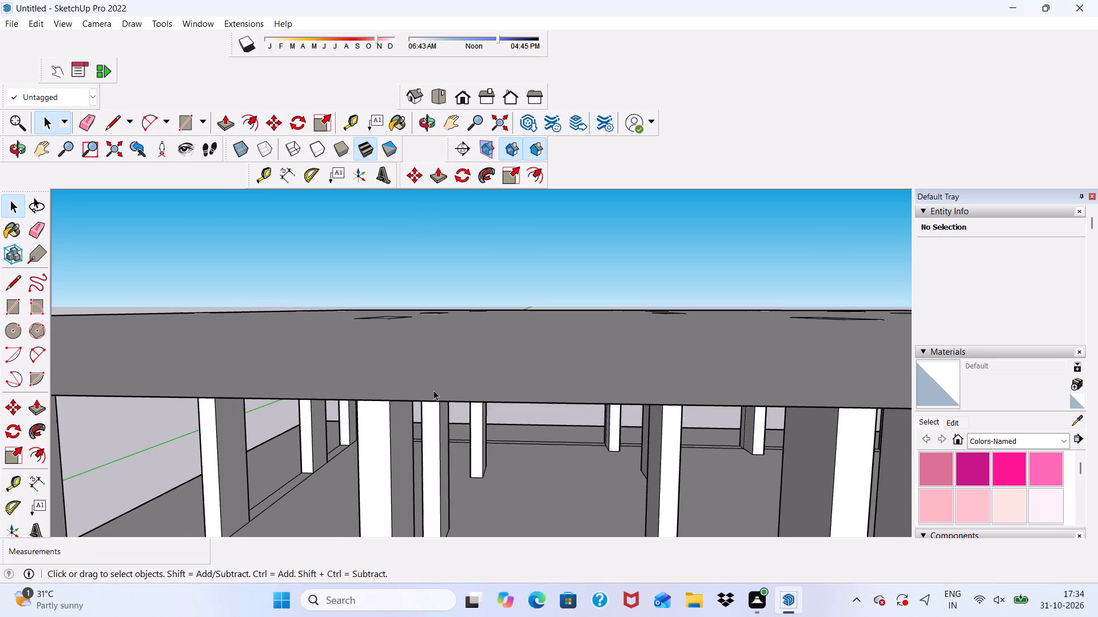
pyautogui.moveTo(435, 390); pyautogui.dragTo(626, 349, button='middle')
pyautogui.scroll(1, 658, 428)
pyautogui.scroll(-6, 551, 295)
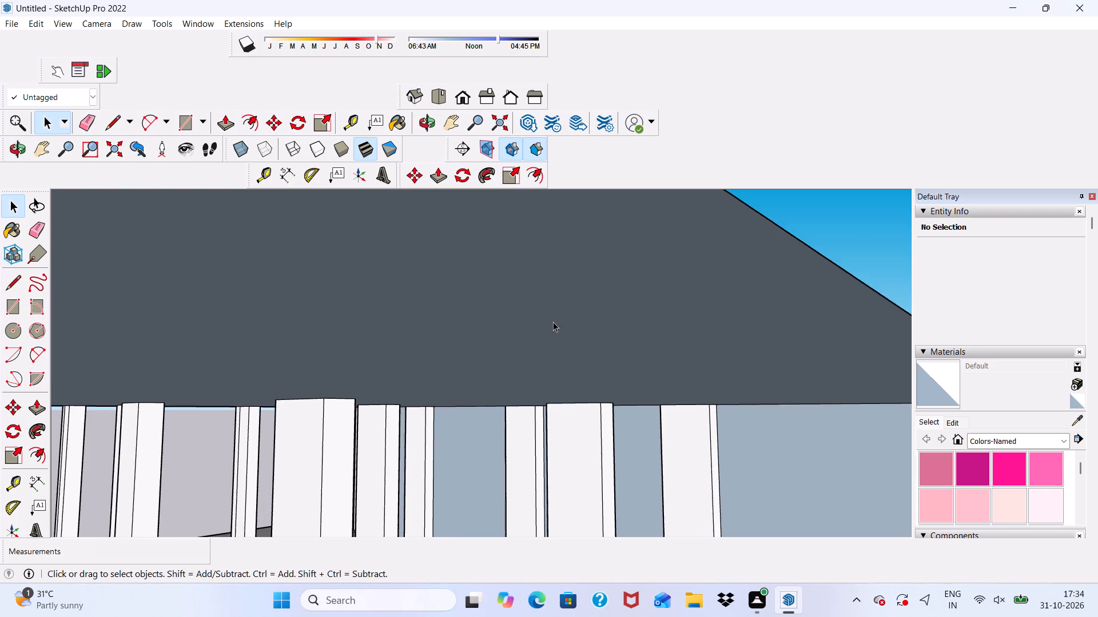
pyautogui.scroll(-10, 553, 322)
pyautogui.scroll(5, 757, 452)
pyautogui.click(758, 452)
pyautogui.press('Delete')
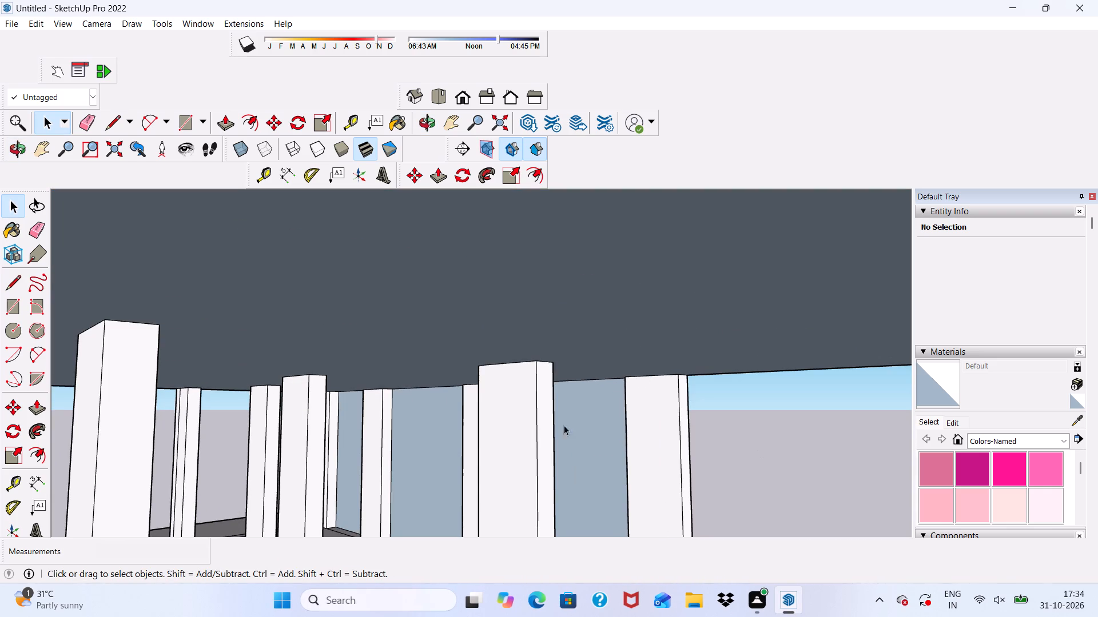
pyautogui.click(569, 425)
pyautogui.press('Delete')
pyautogui.click(427, 422)
pyautogui.press('Delete')
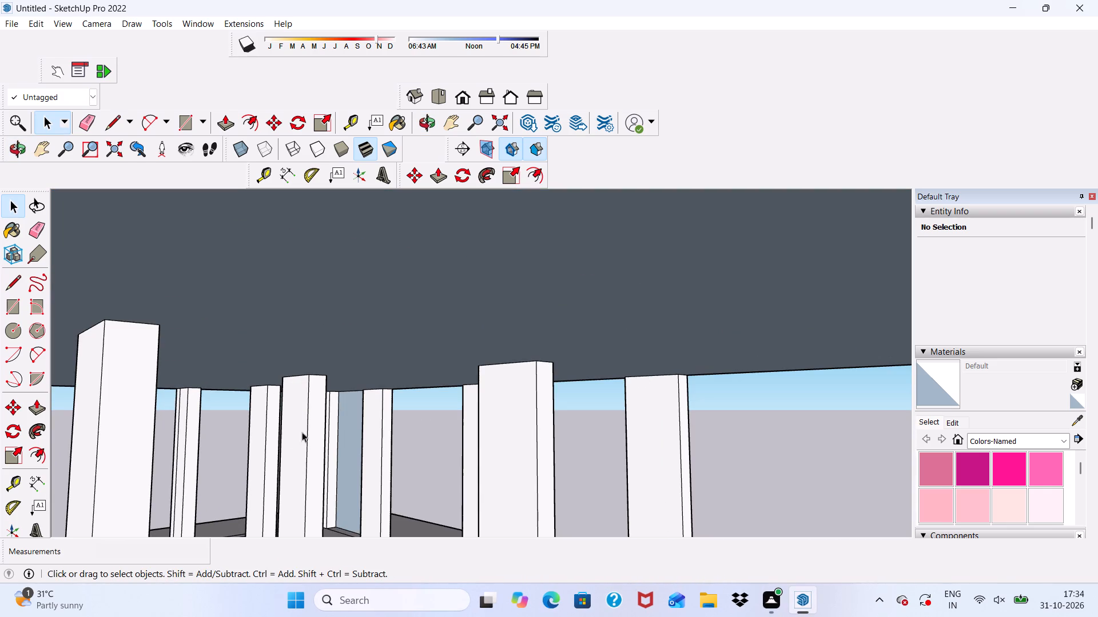
pyautogui.click(352, 428)
pyautogui.press('Delete')
# Push/Pull the large roof face upward 3" to give the roof slab its thickness.
pyautogui.scroll(-10, 360, 406)
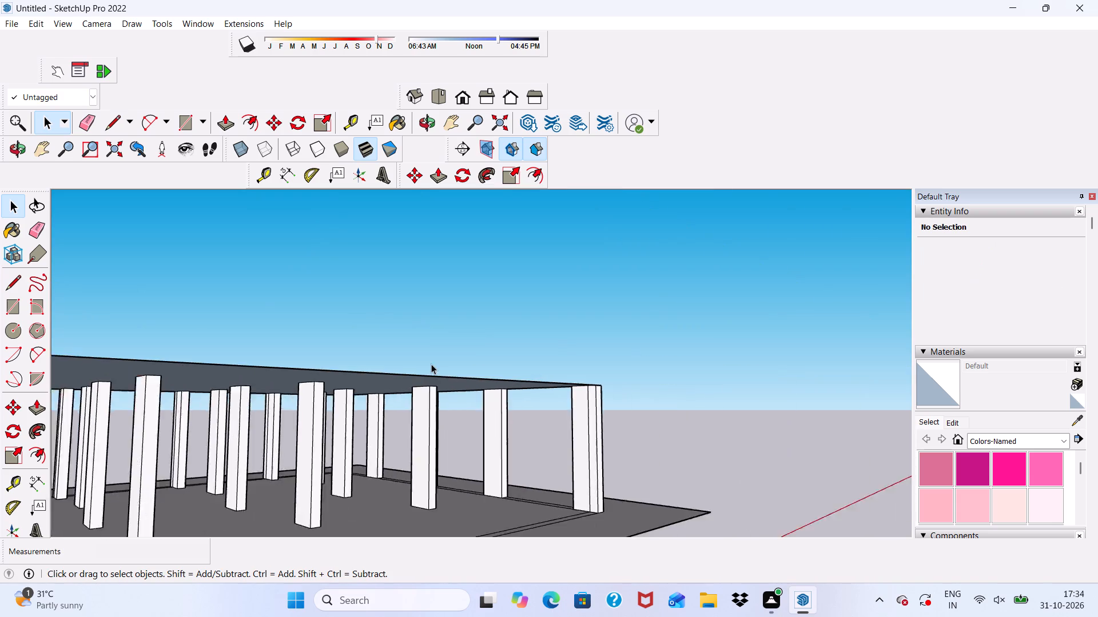
pyautogui.scroll(-2, 431, 364)
pyautogui.moveTo(465, 399); pyautogui.dragTo(300, 534, button='middle')
pyautogui.scroll(5, 265, 344)
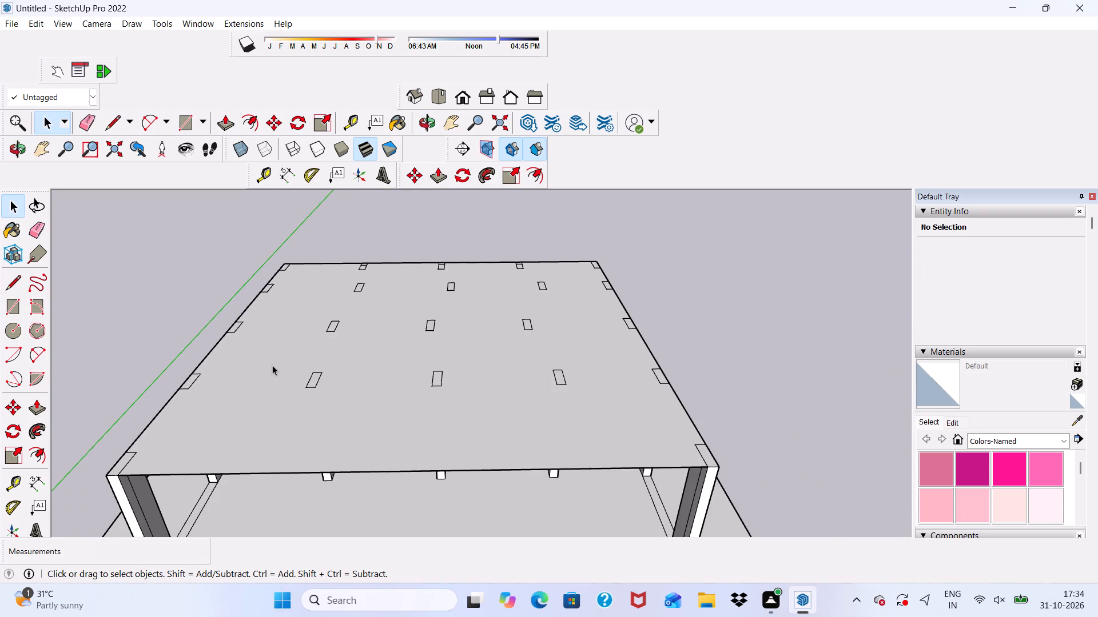
pyautogui.click(272, 365)
pyautogui.click(432, 175)
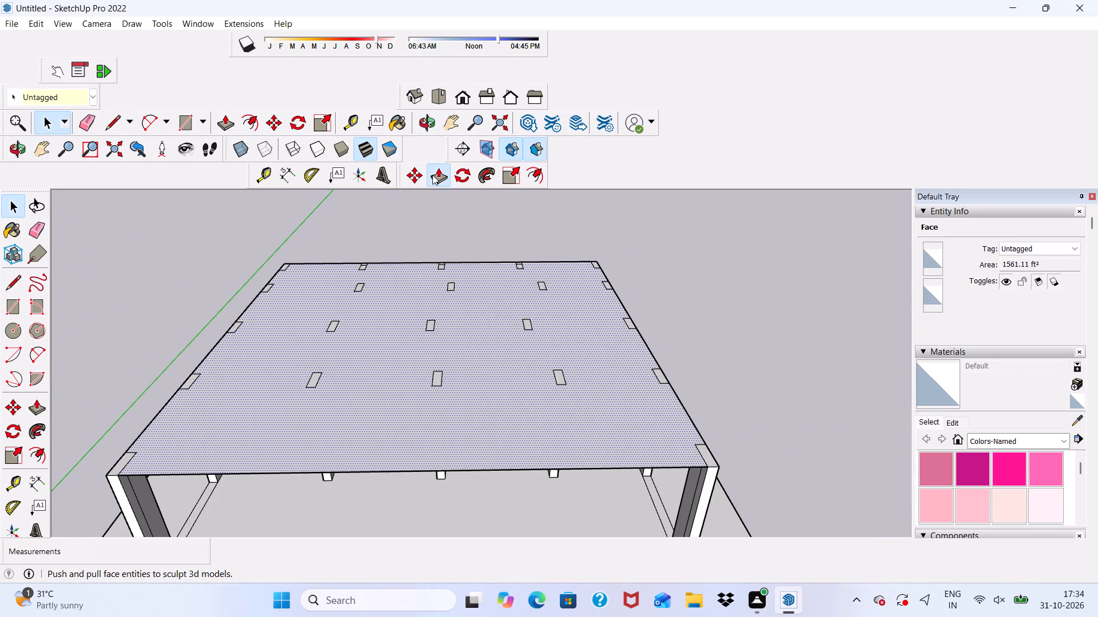
pyautogui.click(269, 390)
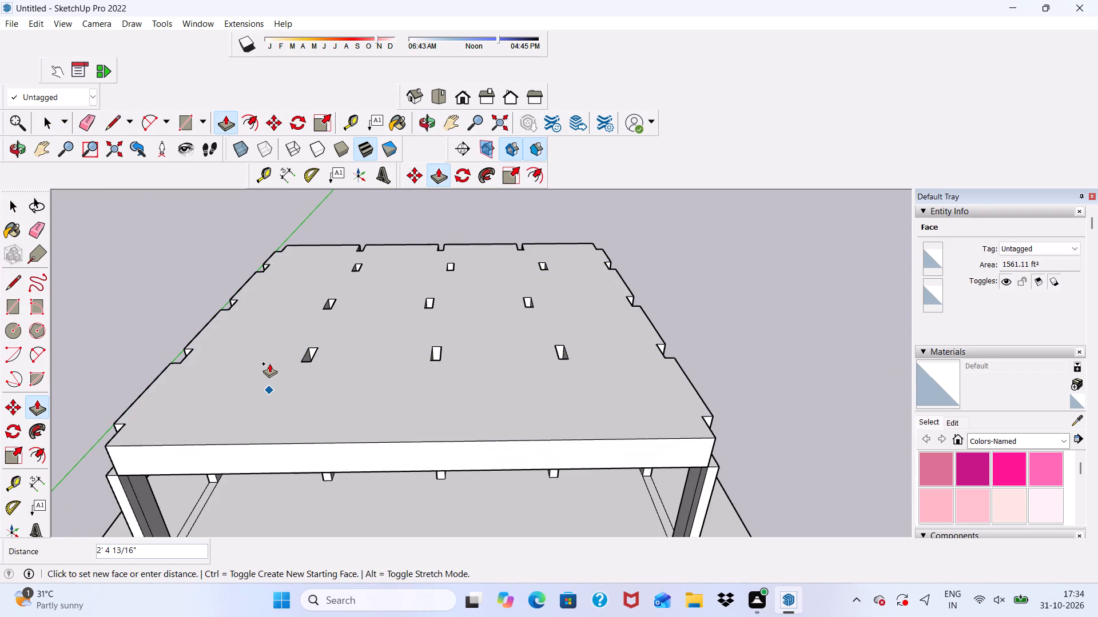
pyautogui.press('3')
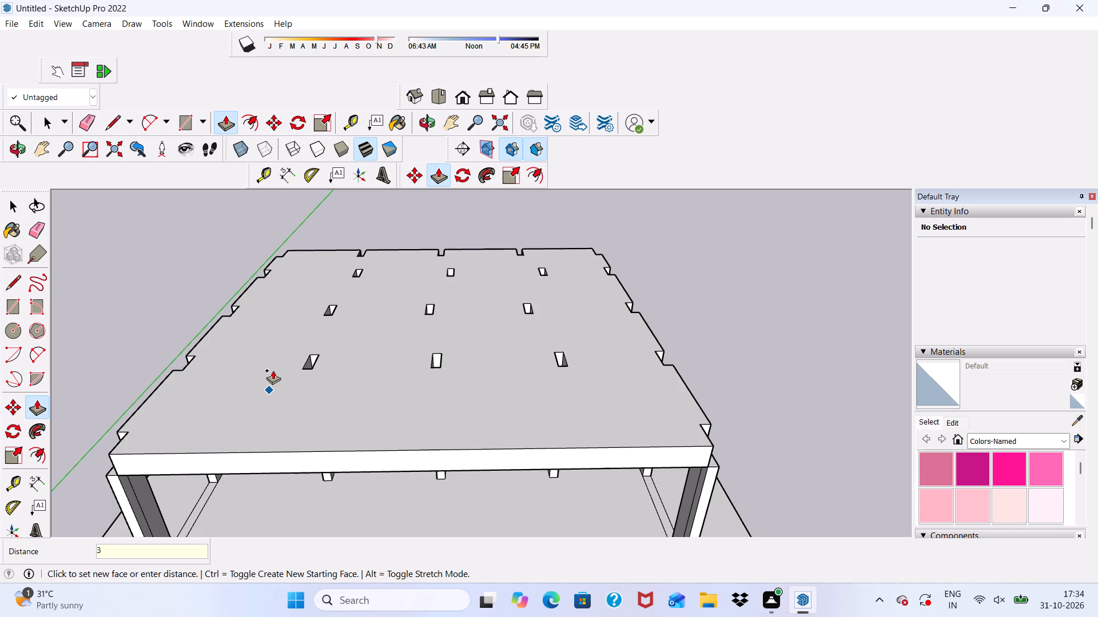
pyautogui.hotkey('shift', '"')
pyautogui.press('Return')
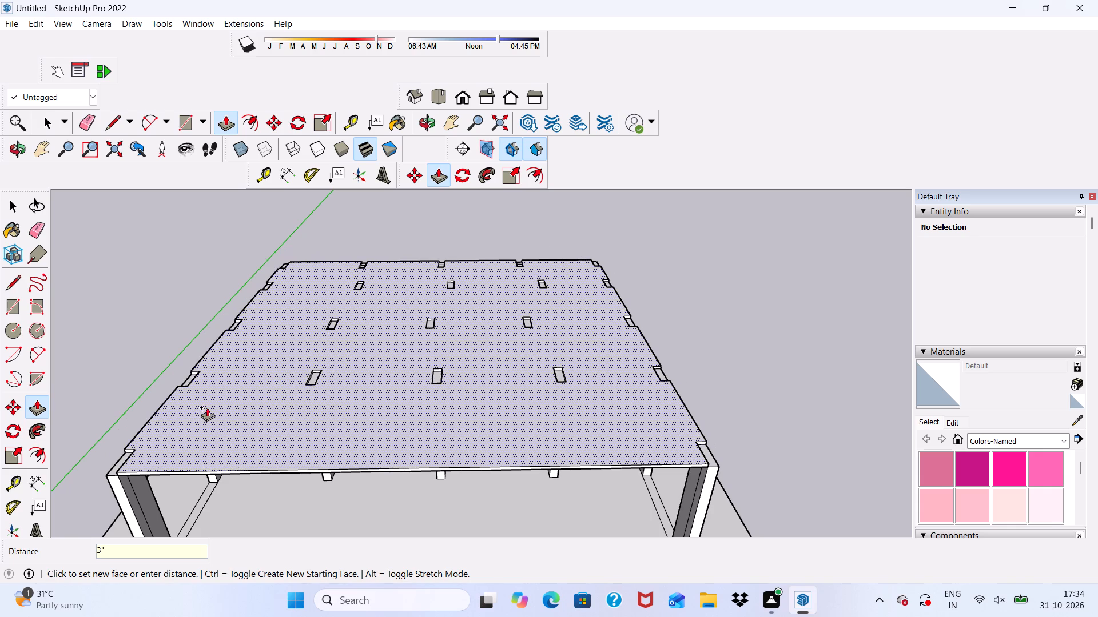
# Fill the slab notch above the corner column nearest the green axis by pulling its inner end face about 2' 3 15/16".
pyautogui.scroll(4, 158, 436)
pyautogui.scroll(-3, 193, 420)
pyautogui.moveTo(224, 422); pyautogui.dragTo(424, 343, button='middle')
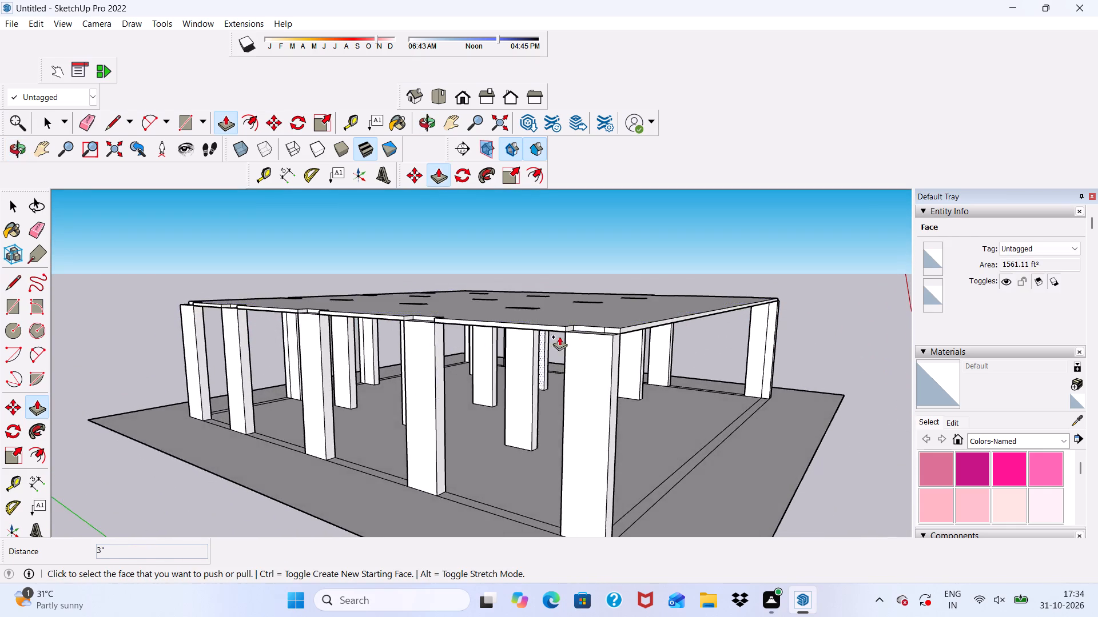
pyautogui.scroll(15, 604, 324)
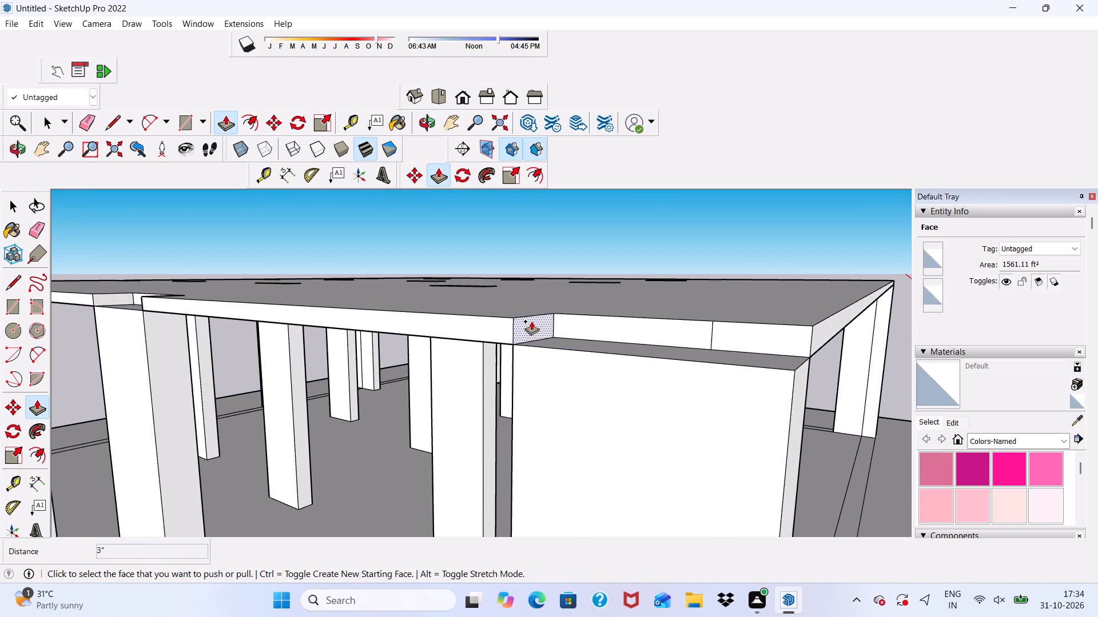
pyautogui.click(531, 321)
pyautogui.scroll(4, 818, 326)
pyautogui.click(816, 325)
pyautogui.scroll(-4, 649, 299)
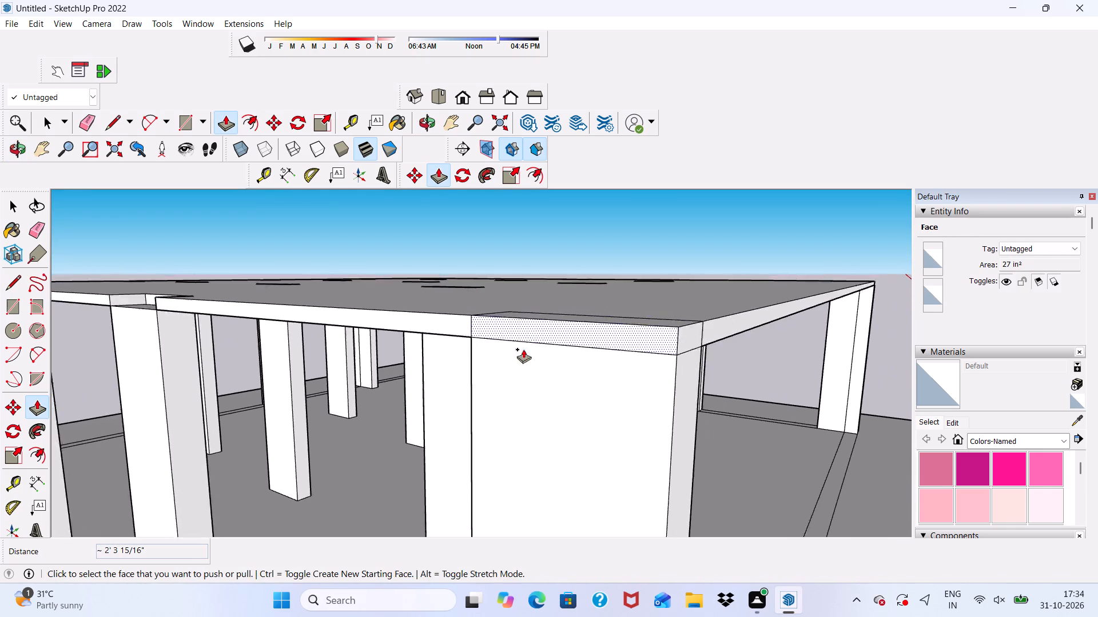
# On the side along the green axis, fill the slab notch beside the filled corner by pulling its back face out 9".
pyautogui.scroll(-3, 523, 349)
pyautogui.scroll(1, 542, 366)
pyautogui.moveTo(542, 364); pyautogui.dragTo(323, 414, button='middle')
pyautogui.scroll(-6, 452, 312)
pyautogui.scroll(-4, 529, 277)
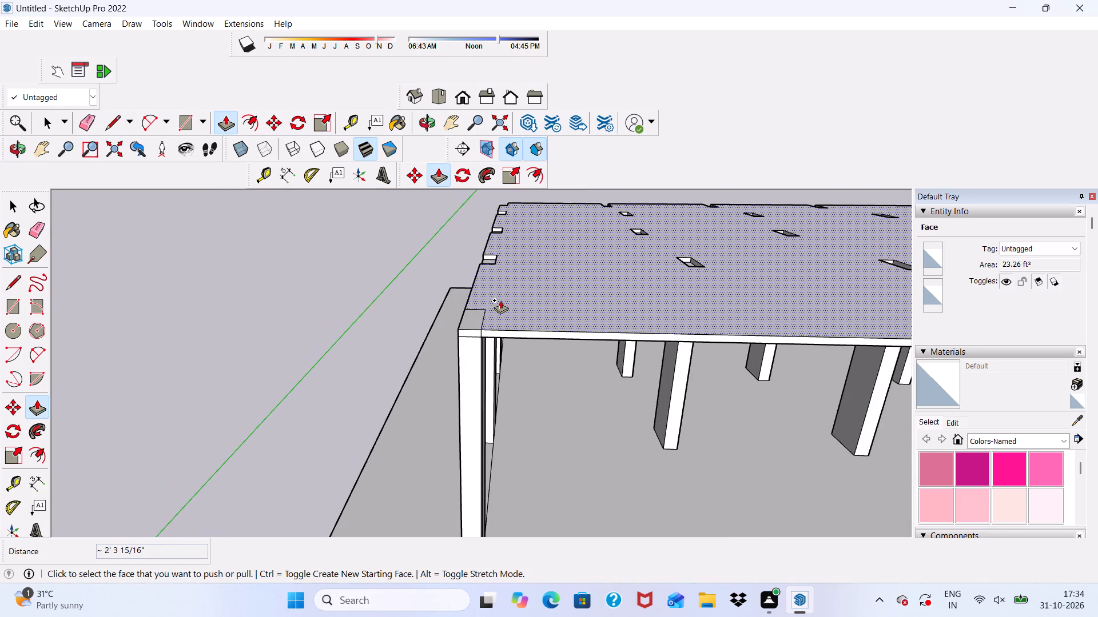
pyautogui.moveTo(500, 301); pyautogui.dragTo(792, 386, button='middle')
pyautogui.scroll(15, 472, 262)
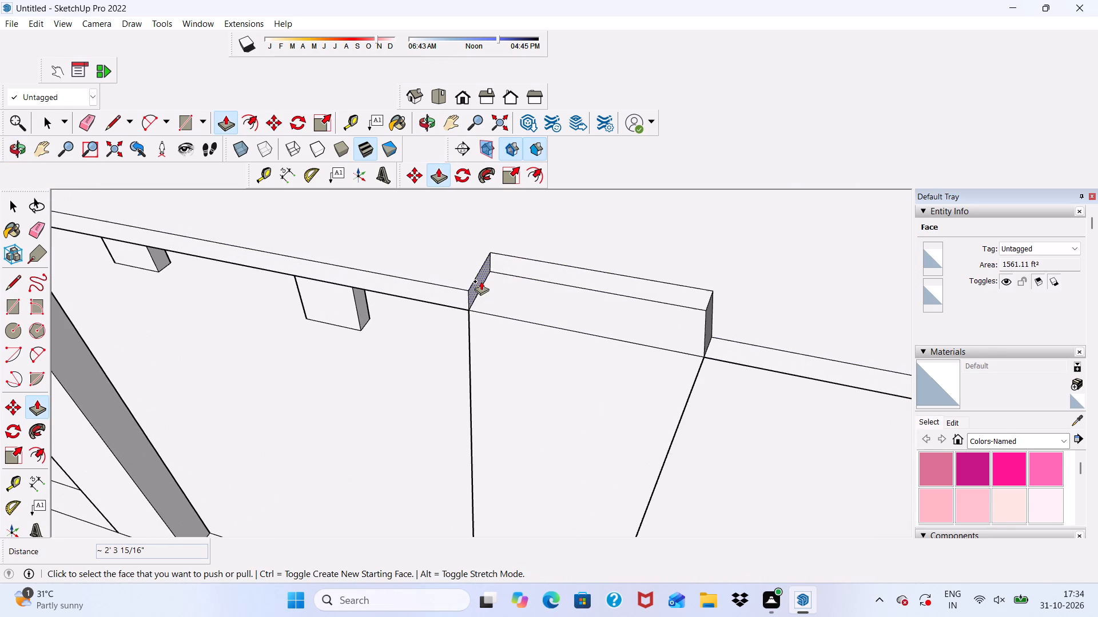
pyautogui.click(510, 266)
pyautogui.click(429, 295)
# Fill the slab notch above the middle column of the green-axis side by pulling its back face out 9".
pyautogui.scroll(-2, 452, 284)
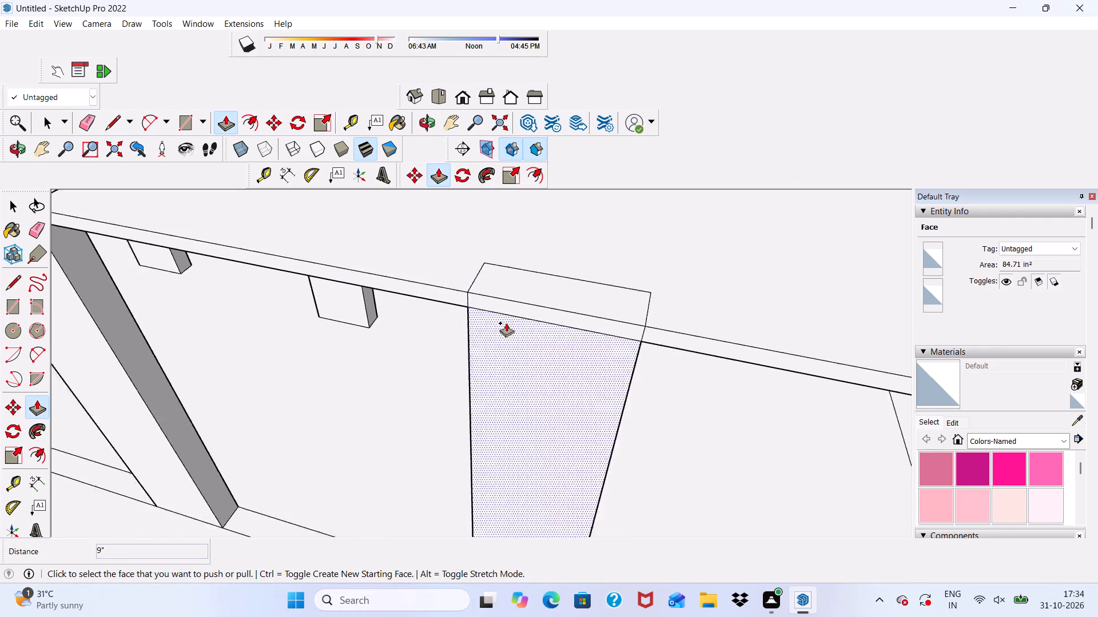
pyautogui.scroll(-15, 506, 323)
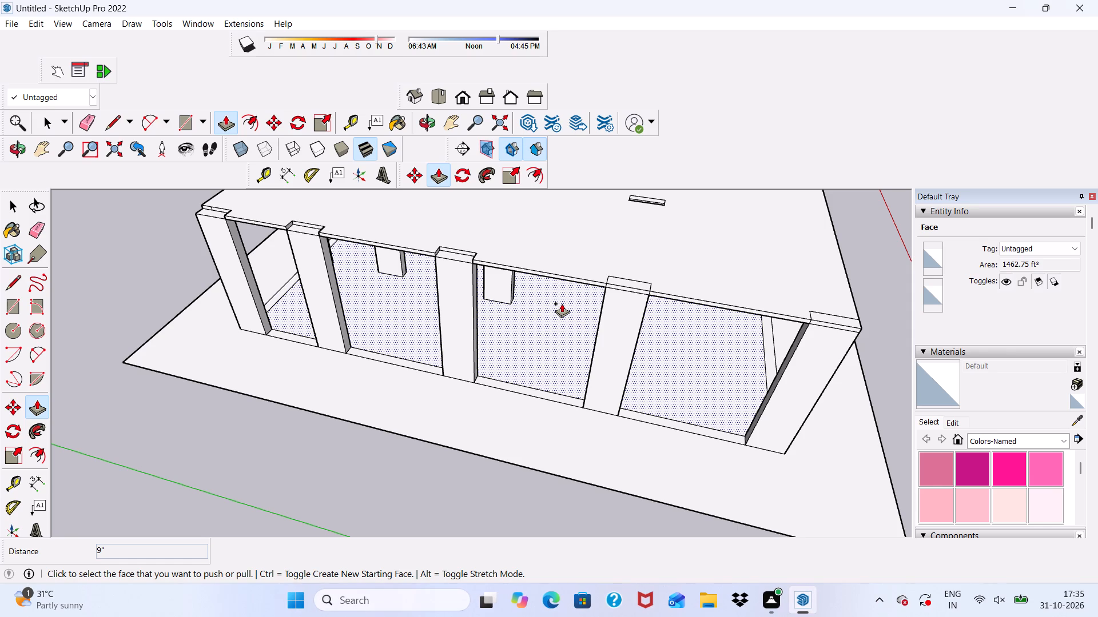
pyautogui.scroll(-5, 399, 272)
pyautogui.scroll(7, 383, 239)
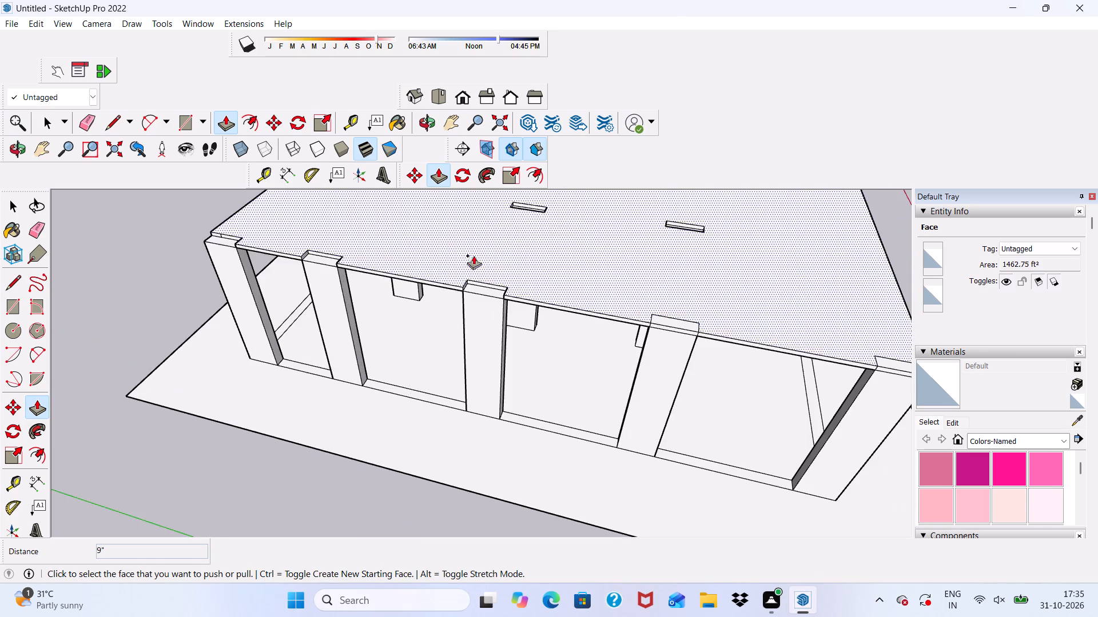
pyautogui.scroll(5, 489, 261)
pyautogui.scroll(5, 500, 332)
pyautogui.click(499, 310)
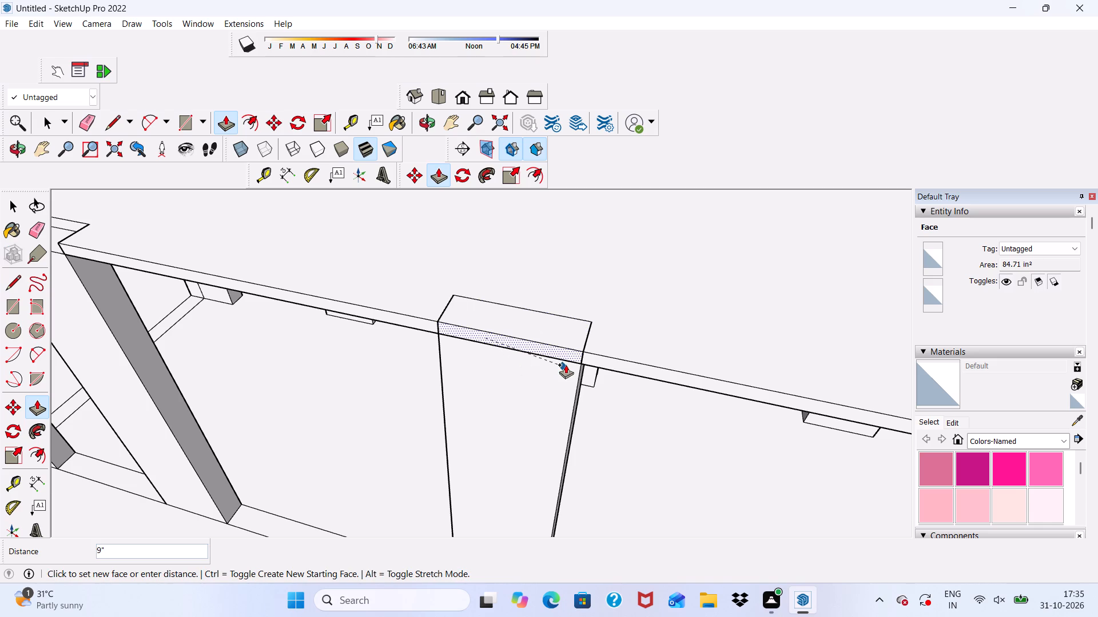
pyautogui.click(567, 364)
# Fill the slab notch above the column between the middle one and the far corner by pulling its back face 9".
pyautogui.scroll(-7, 546, 294)
pyautogui.scroll(7, 387, 302)
pyautogui.scroll(-11, 228, 253)
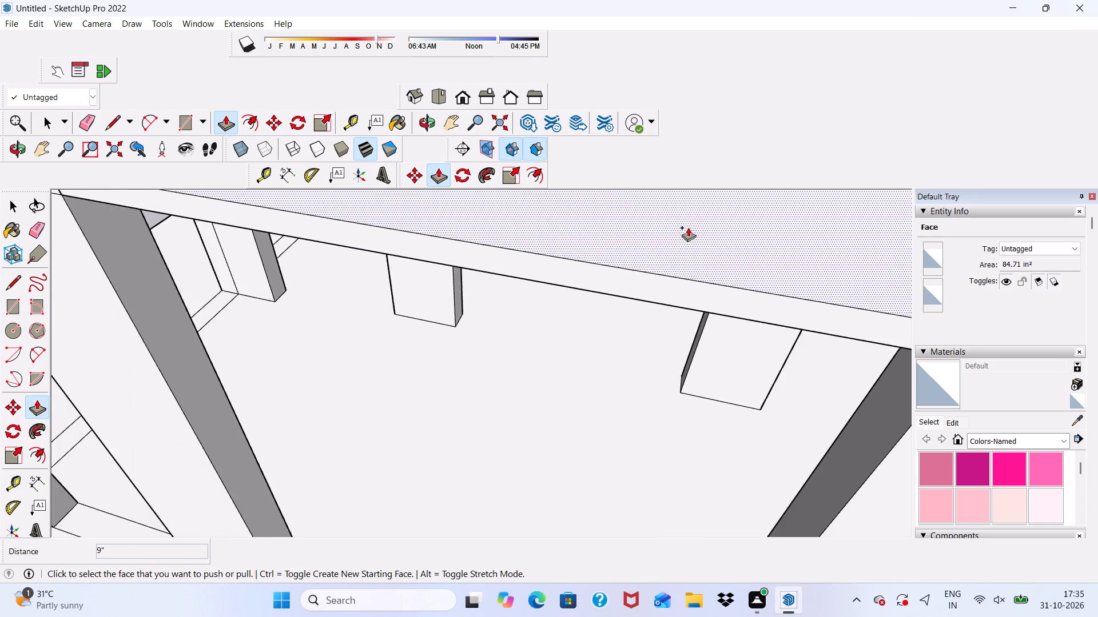
pyautogui.scroll(-4, 688, 227)
pyautogui.scroll(-12, 304, 273)
pyautogui.scroll(5, 343, 301)
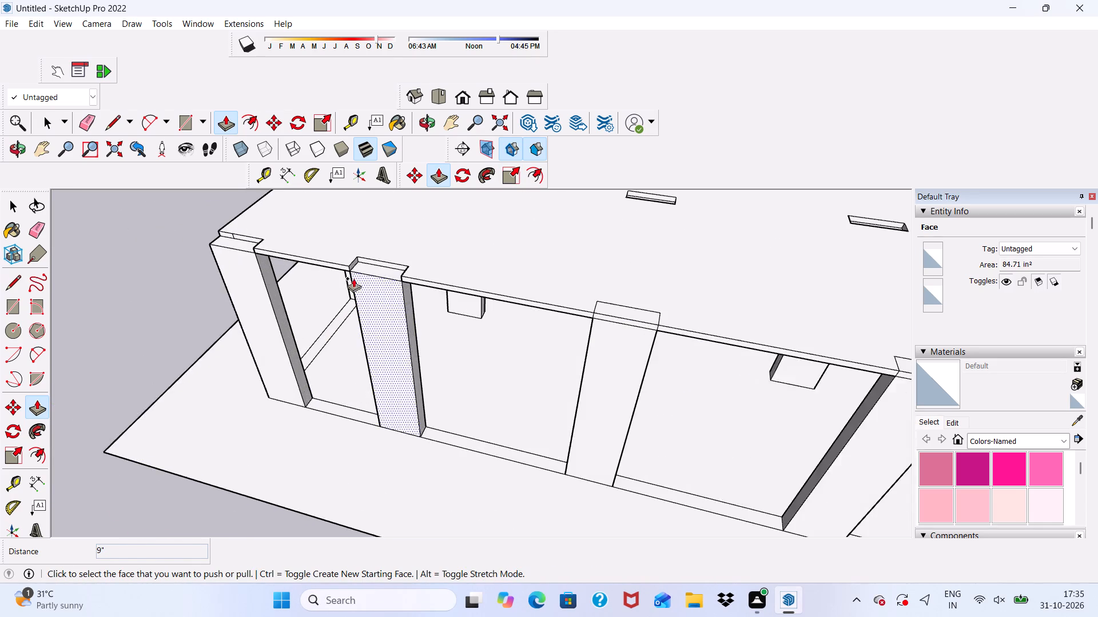
pyautogui.scroll(10, 353, 278)
pyautogui.click(384, 259)
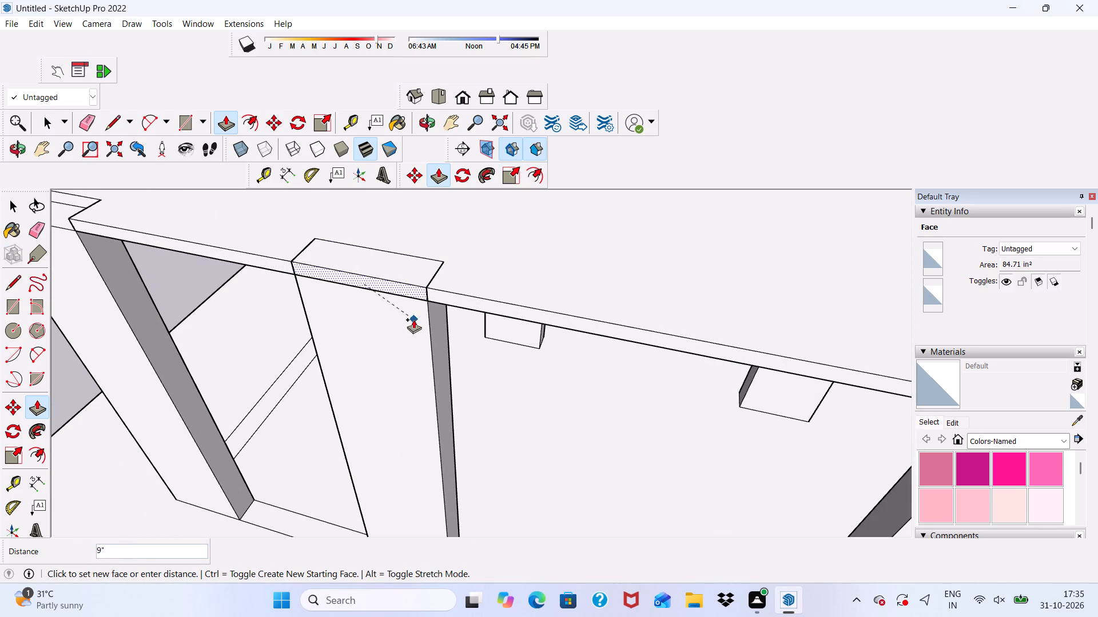
pyautogui.click(413, 319)
# Fill the notch at the far corner of the green-axis side by pulling both of its recessed back faces out 9".
pyautogui.scroll(-14, 412, 285)
pyautogui.scroll(12, 588, 262)
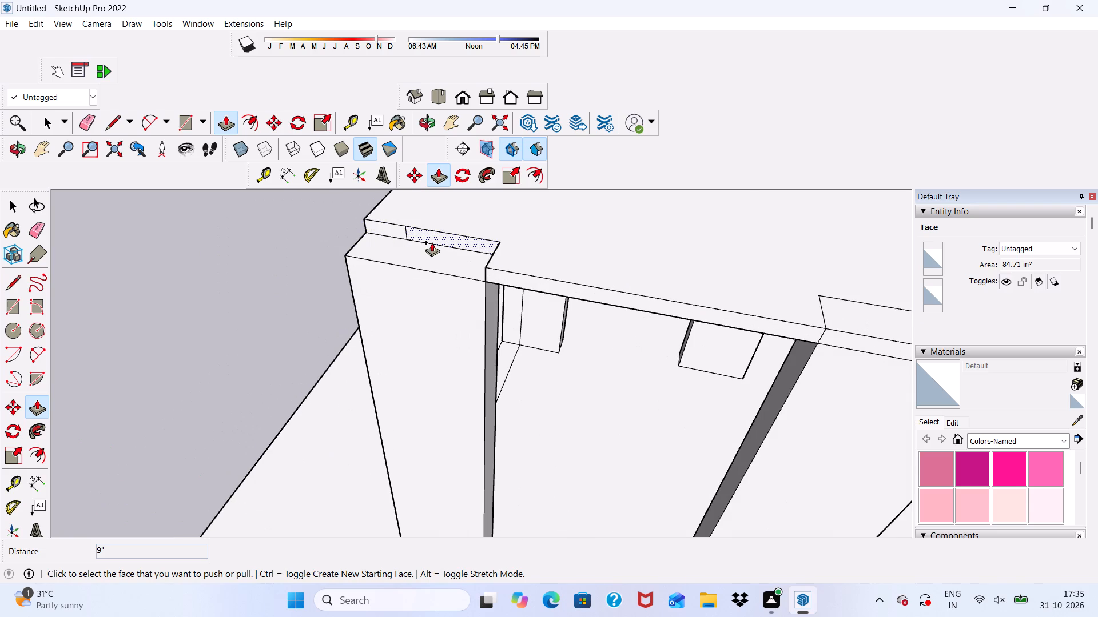
pyautogui.click(432, 242)
pyautogui.click(520, 279)
pyautogui.scroll(4, 340, 248)
pyautogui.scroll(-6, 454, 223)
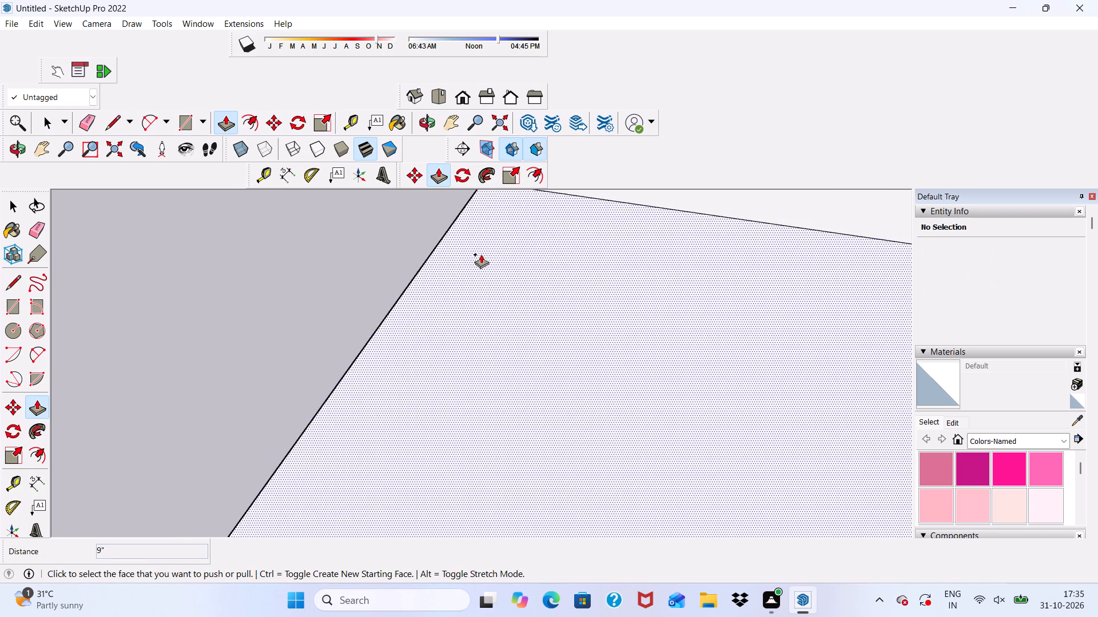
pyautogui.scroll(1, 514, 250)
pyautogui.scroll(-7, 552, 250)
pyautogui.scroll(1, 555, 293)
pyautogui.scroll(-10, 562, 274)
pyautogui.scroll(1, 614, 241)
pyautogui.click(614, 241)
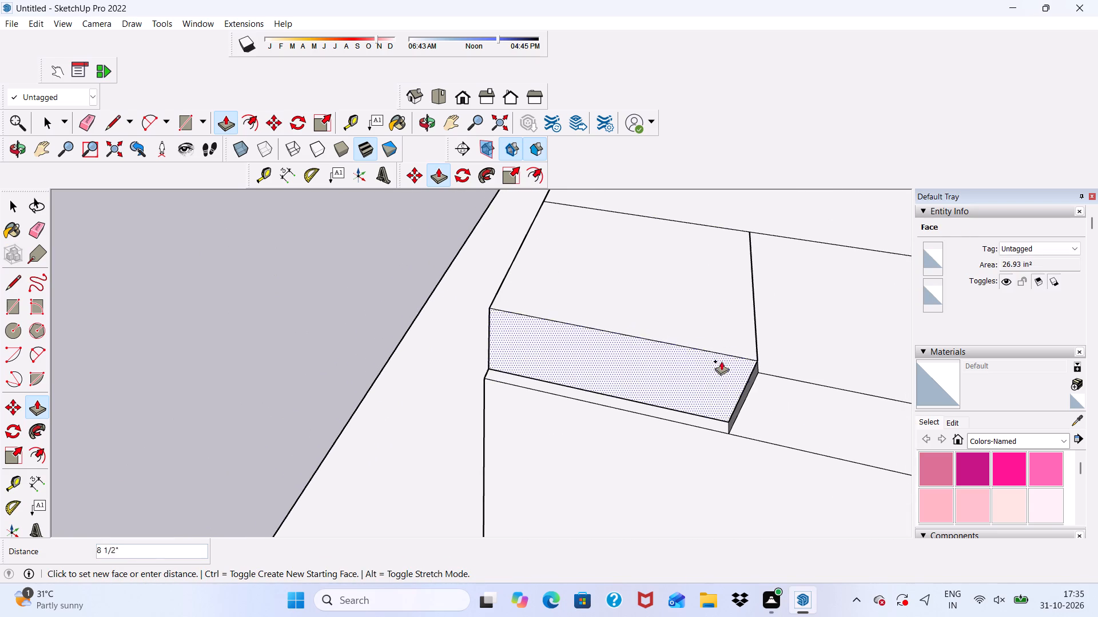
pyautogui.click(795, 382)
# On the adjoining side, fill the first notch past the finished corner: raise its inner floor 3" and pull the remaining face about 9".
pyautogui.scroll(-6, 674, 337)
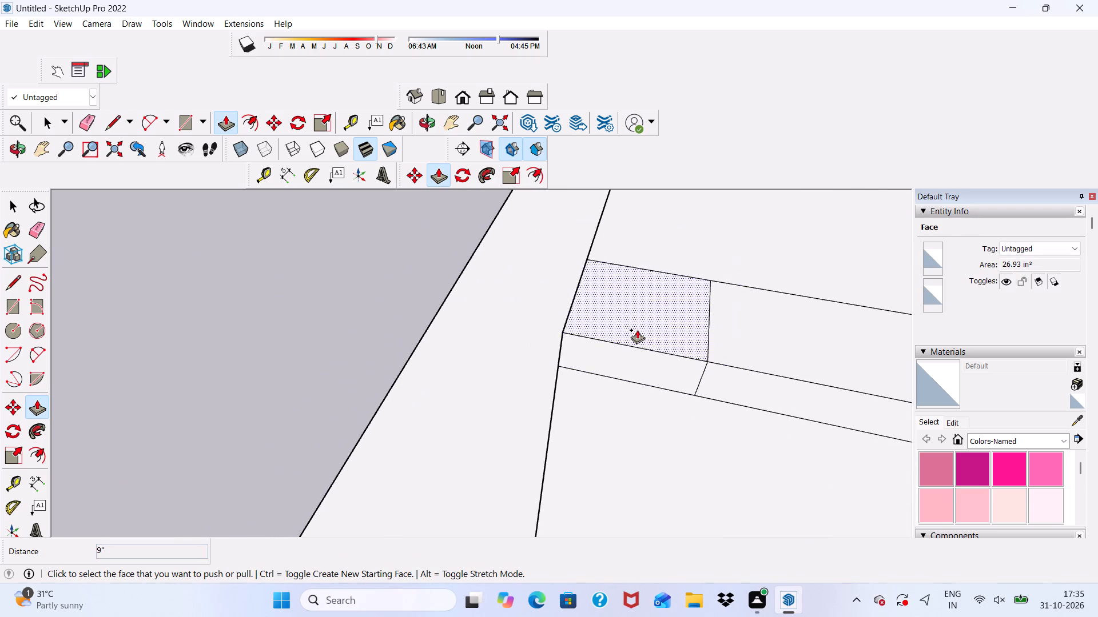
pyautogui.scroll(-7, 637, 330)
pyautogui.scroll(-7, 603, 294)
pyautogui.scroll(1, 627, 331)
pyautogui.scroll(-6, 624, 328)
pyautogui.moveTo(610, 307); pyautogui.dragTo(800, 298, button='middle')
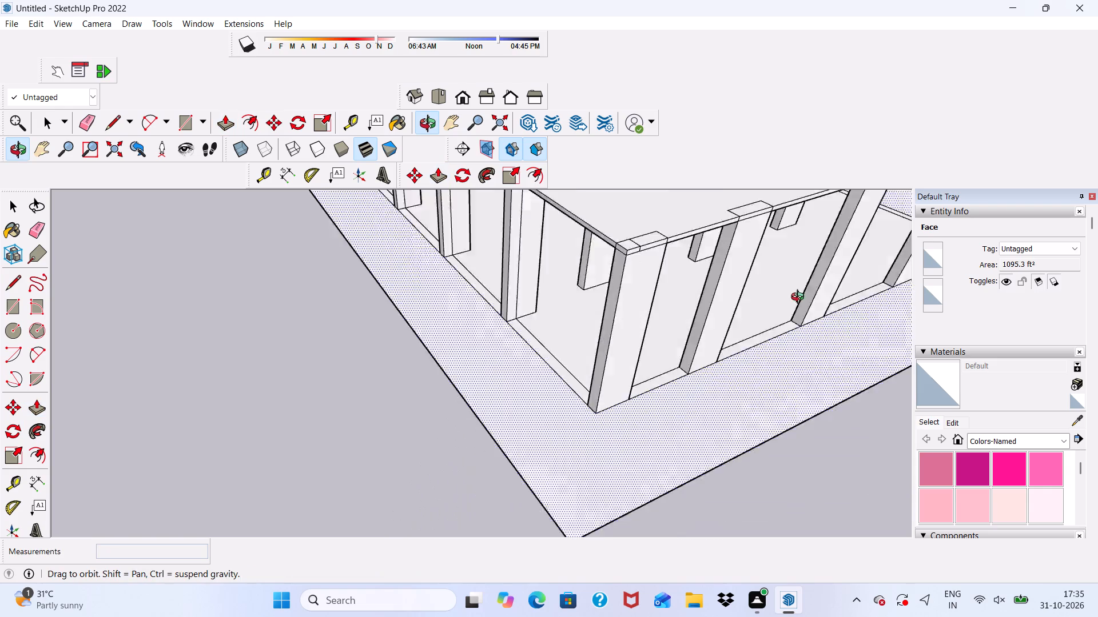
pyautogui.moveTo(800, 298); pyautogui.dragTo(928, 291, button='middle')
pyautogui.scroll(-11, 556, 356)
pyautogui.scroll(6, 510, 338)
pyautogui.scroll(7, 624, 299)
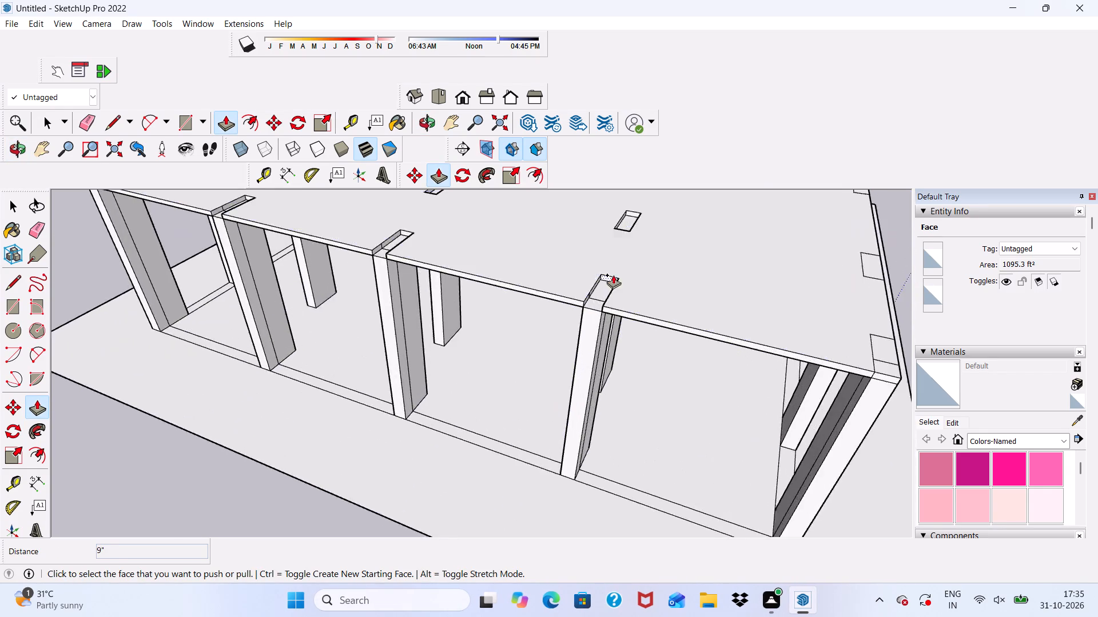
pyautogui.scroll(11, 613, 275)
pyautogui.click(582, 289)
pyautogui.click(515, 329)
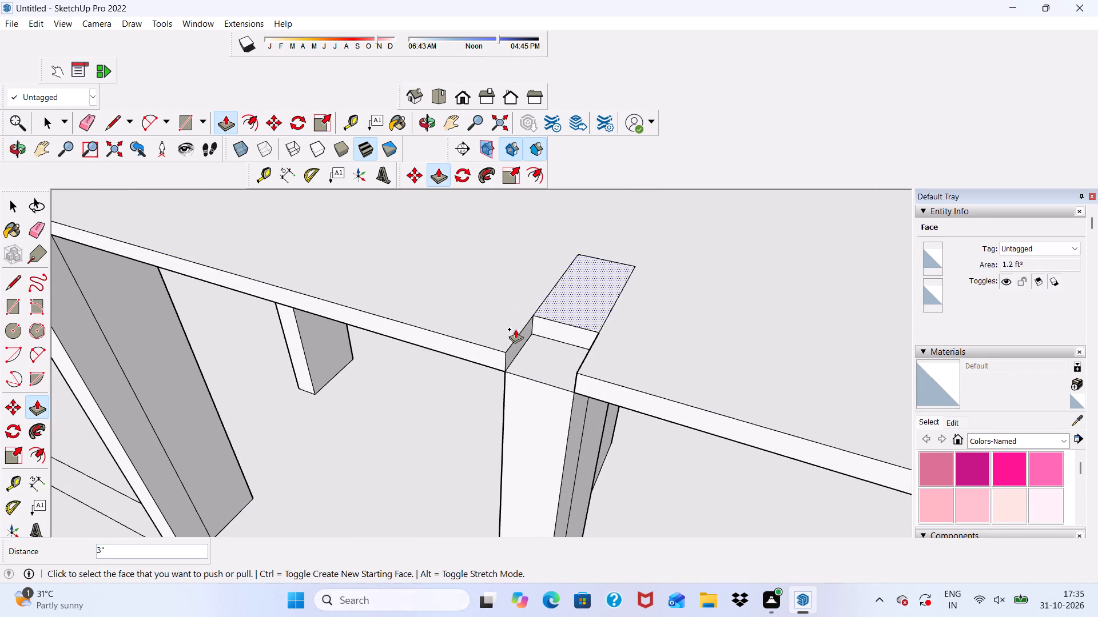
pyautogui.click(563, 330)
pyautogui.click(459, 344)
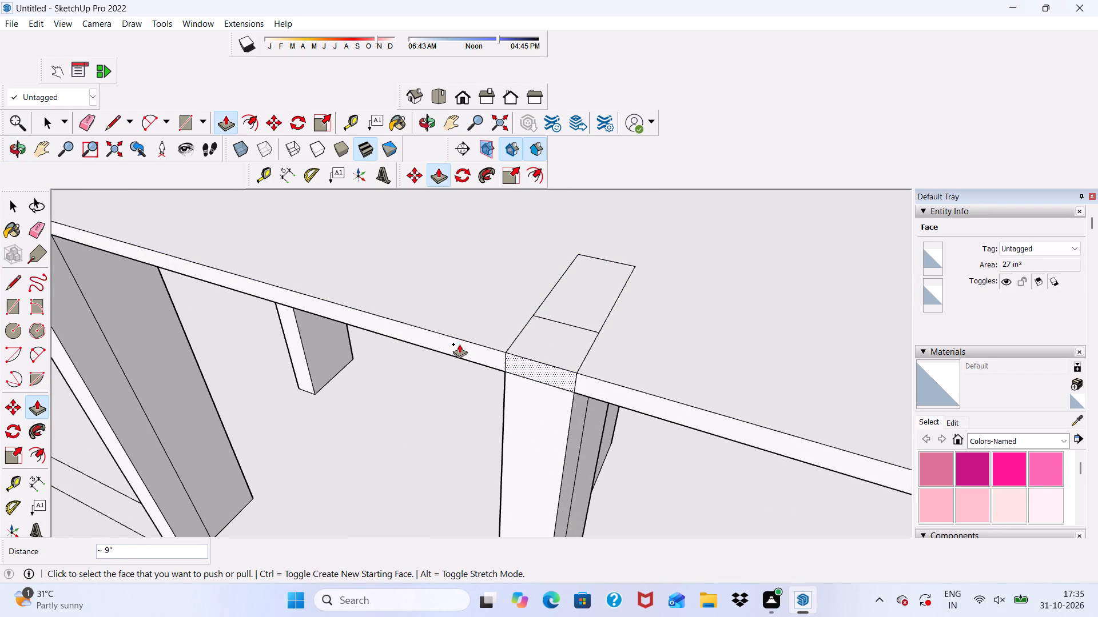
# Fill the slab notch above this side's middle column by raising both column-top faces 3".
pyautogui.scroll(-19, 524, 290)
pyautogui.scroll(7, 403, 363)
pyautogui.scroll(-8, 563, 301)
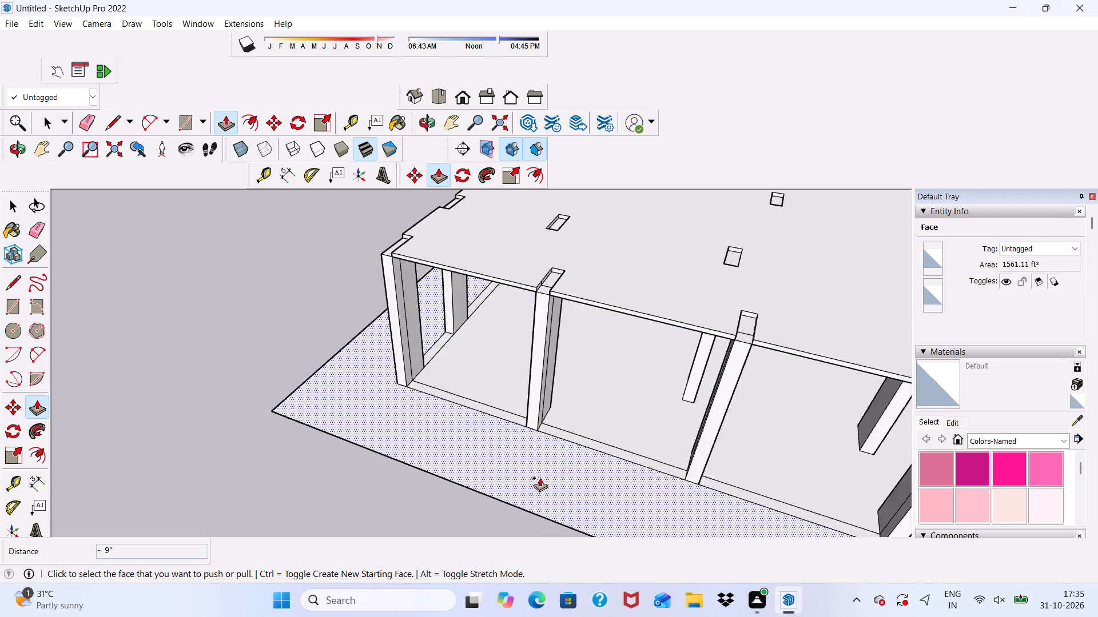
pyautogui.scroll(-2, 540, 478)
pyautogui.scroll(6, 691, 343)
pyautogui.scroll(9, 646, 399)
pyautogui.click(667, 402)
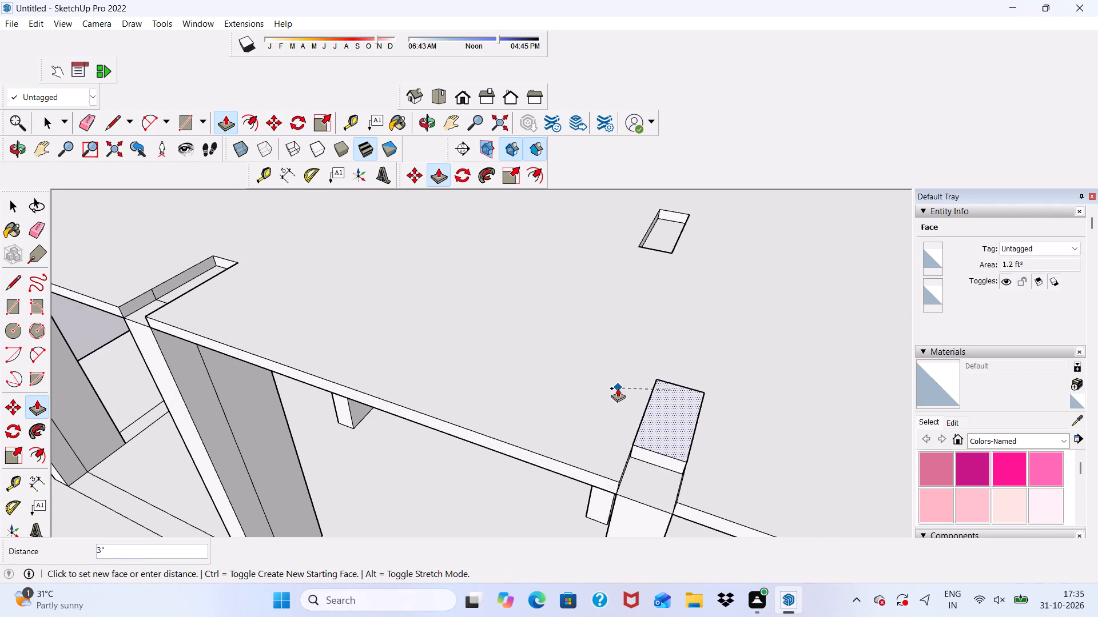
pyautogui.click(603, 388)
pyautogui.click(646, 475)
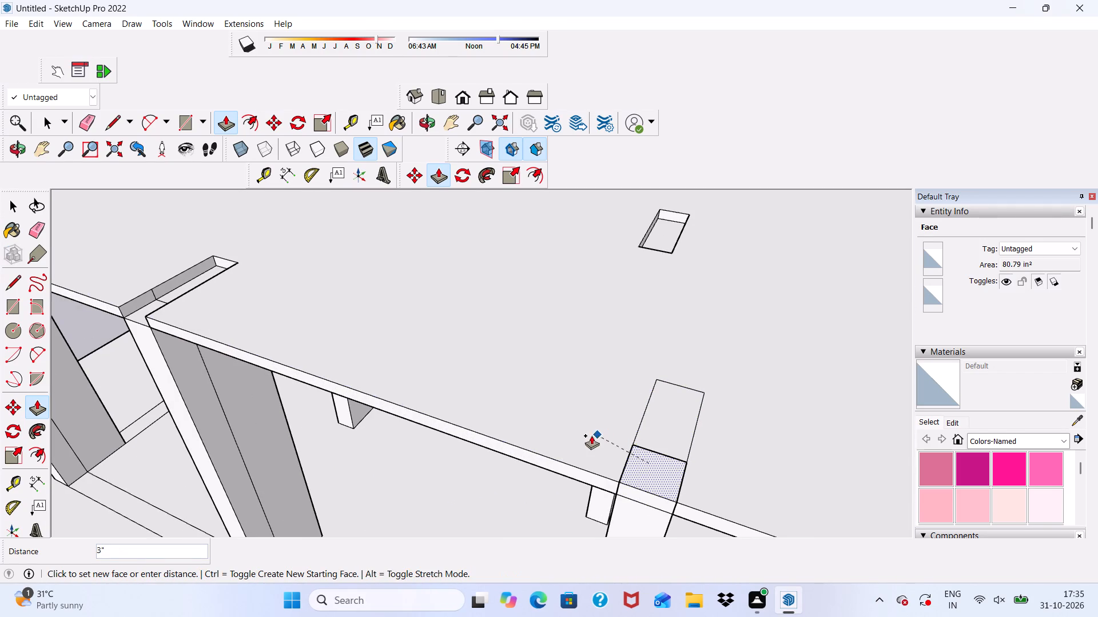
pyautogui.click(554, 456)
# Fill the notch above the last intermediate column on this side by raising both column-top faces 3".
pyautogui.scroll(-13, 580, 357)
pyautogui.scroll(4, 456, 375)
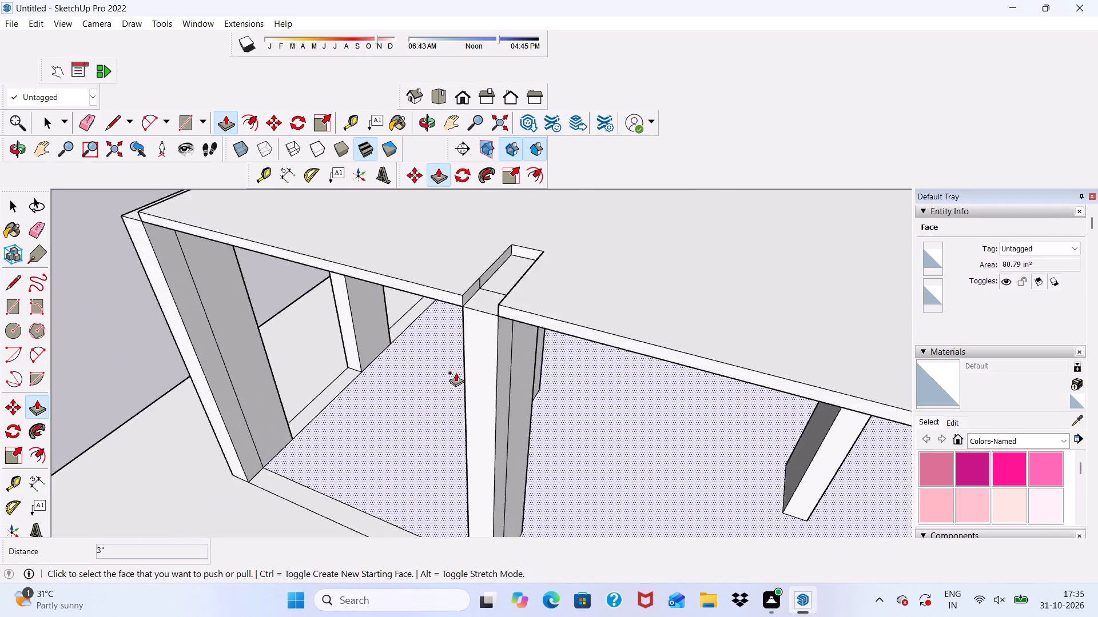
pyautogui.scroll(4, 456, 372)
pyautogui.scroll(4, 485, 225)
pyautogui.click(544, 223)
pyautogui.click(459, 221)
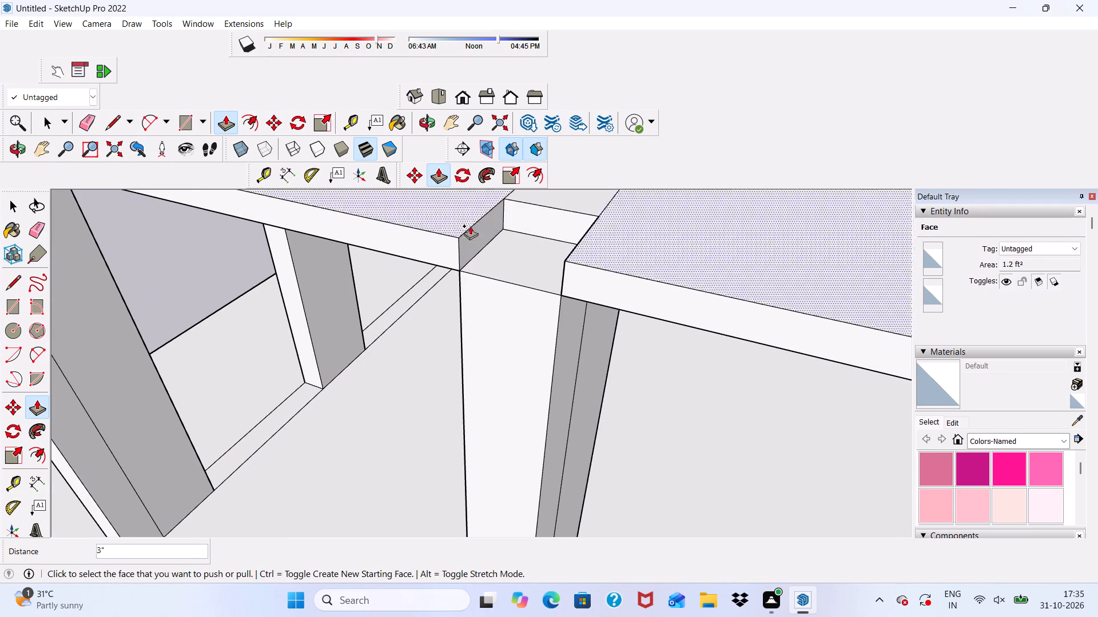
pyautogui.click(506, 242)
pyautogui.click(456, 227)
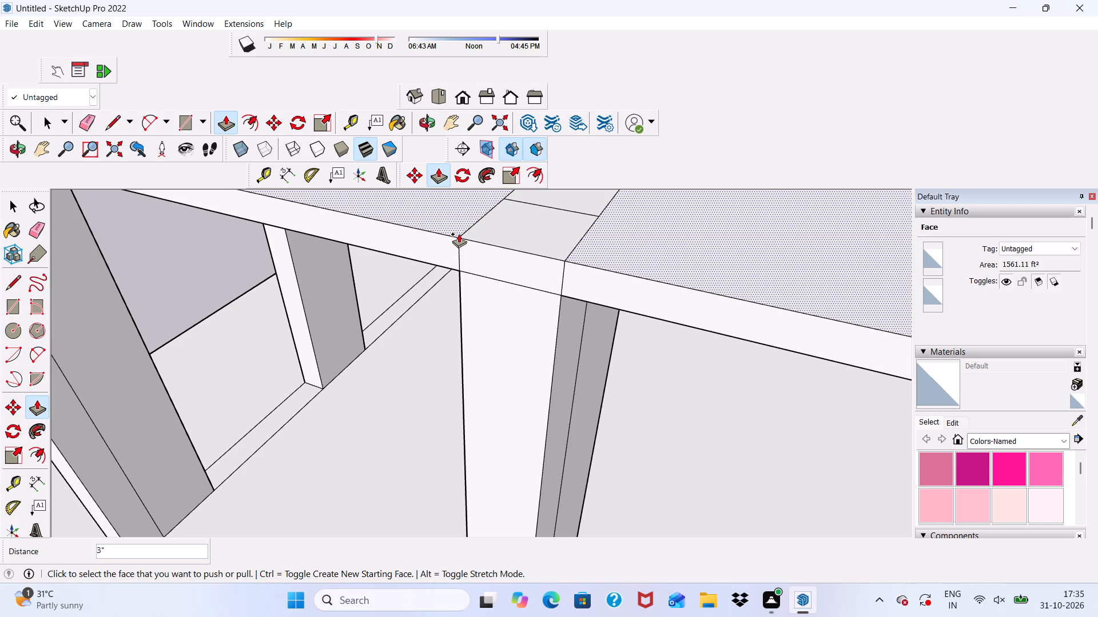
# Fill the slab notch at the corner ending this side by raising the corner column's recessed top face 3".
pyautogui.scroll(-2, 456, 230)
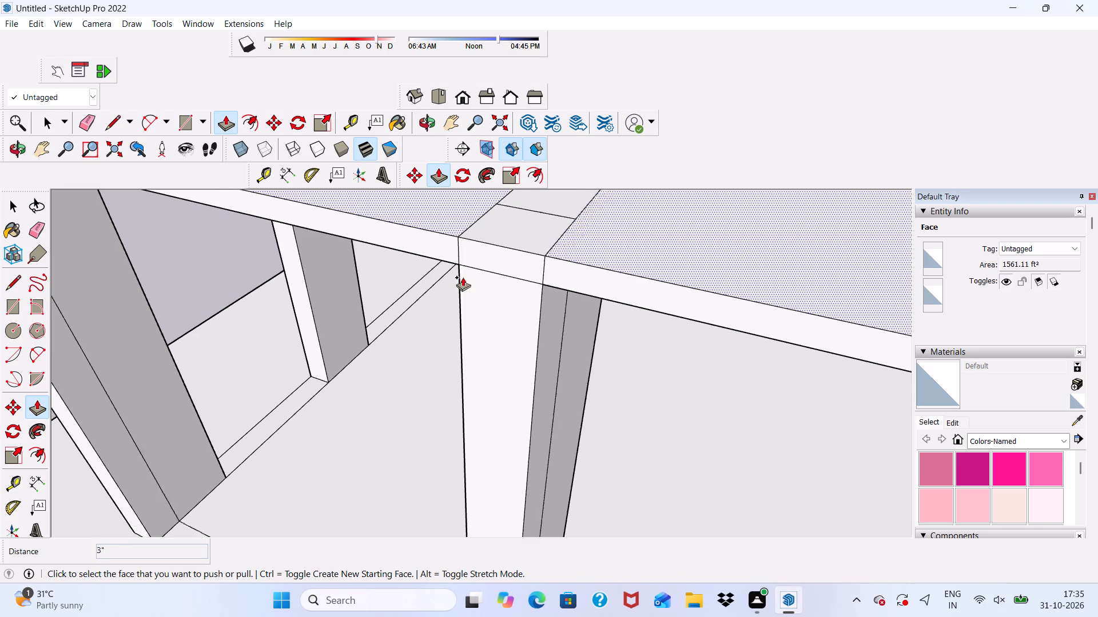
pyautogui.scroll(-17, 463, 277)
pyautogui.scroll(7, 534, 293)
pyautogui.scroll(-5, 333, 192)
pyautogui.moveTo(343, 233); pyautogui.dragTo(349, 237, button='middle')
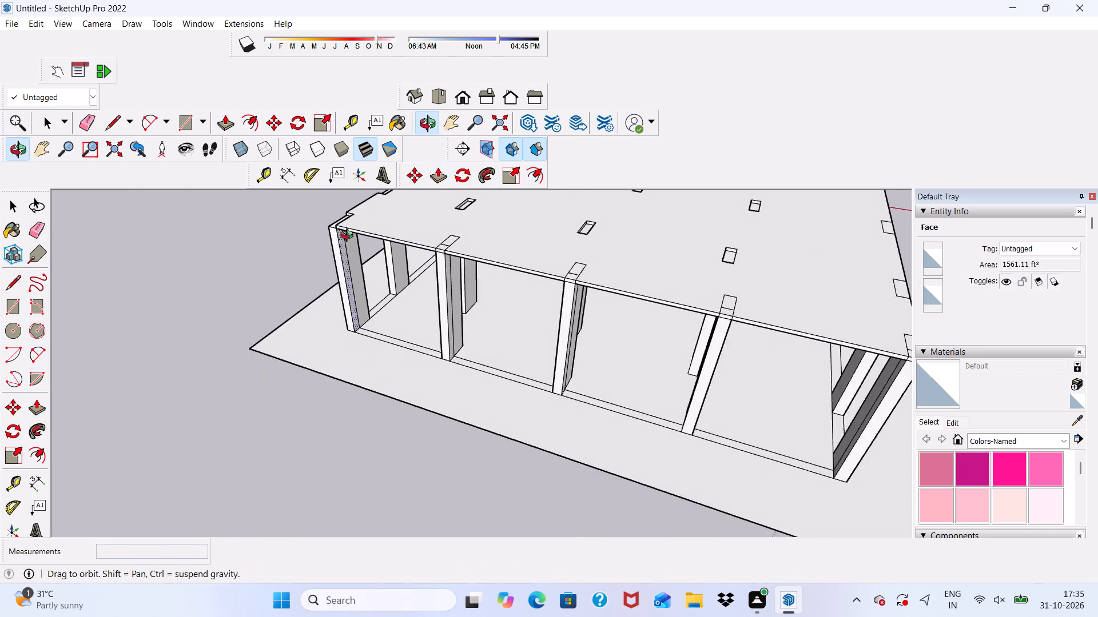
pyautogui.moveTo(349, 237); pyautogui.dragTo(483, 249, button='middle')
pyautogui.scroll(6, 353, 293)
pyautogui.scroll(4, 186, 231)
pyautogui.click(240, 258)
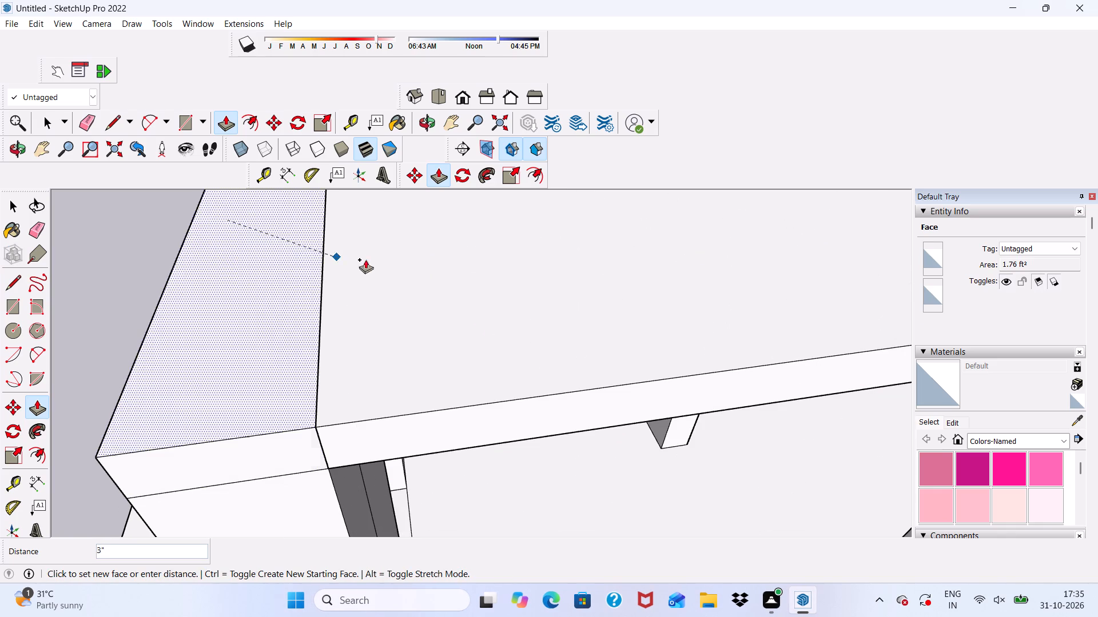
pyautogui.click(382, 344)
pyautogui.scroll(-20, 387, 329)
pyautogui.scroll(-6, 387, 329)
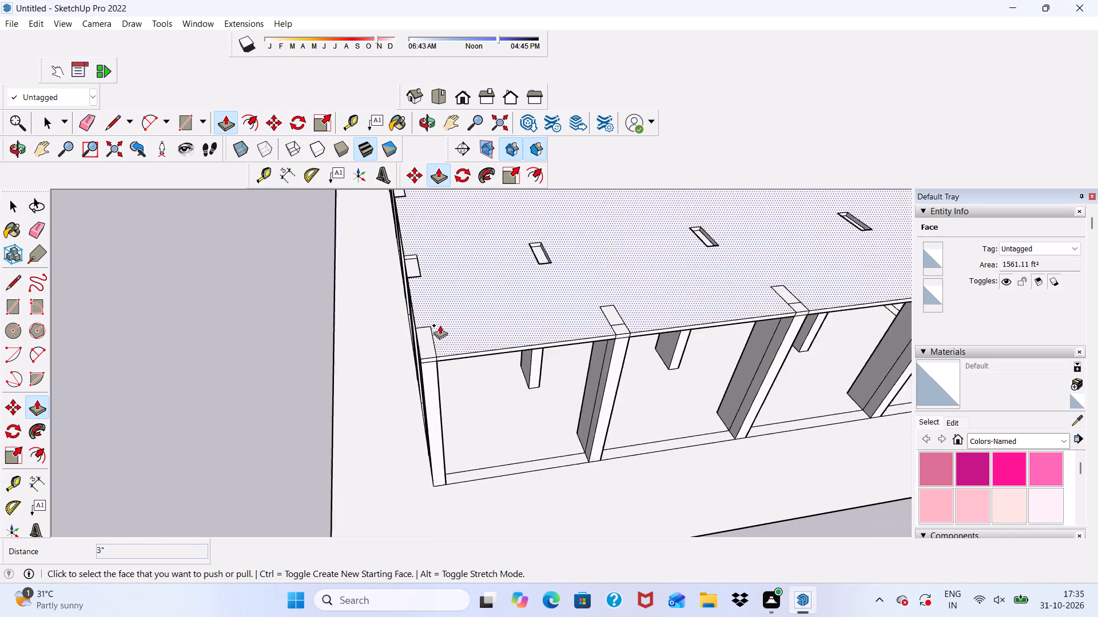
pyautogui.scroll(-2, 440, 325)
# Around the corner on the last side, fill the notches above the first two intermediate columns by raising their top faces 3".
pyautogui.moveTo(400, 324); pyautogui.dragTo(606, 374, button='middle')
pyautogui.scroll(12, 500, 352)
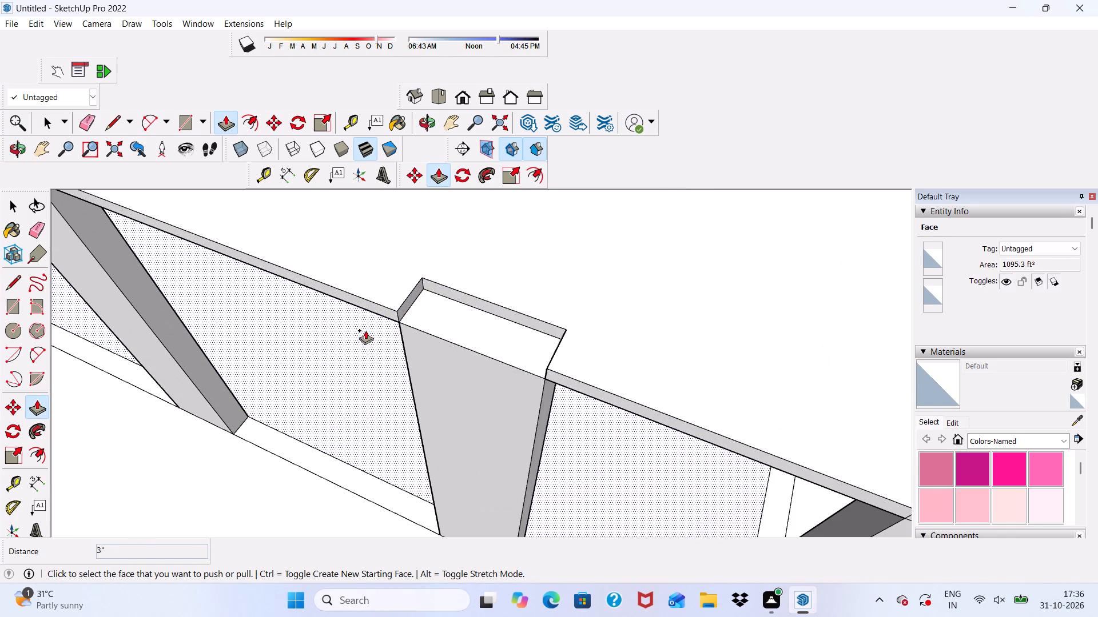
pyautogui.click(434, 312)
pyautogui.click(366, 293)
pyautogui.scroll(-7, 420, 291)
pyautogui.scroll(1, 507, 326)
pyautogui.scroll(-8, 508, 320)
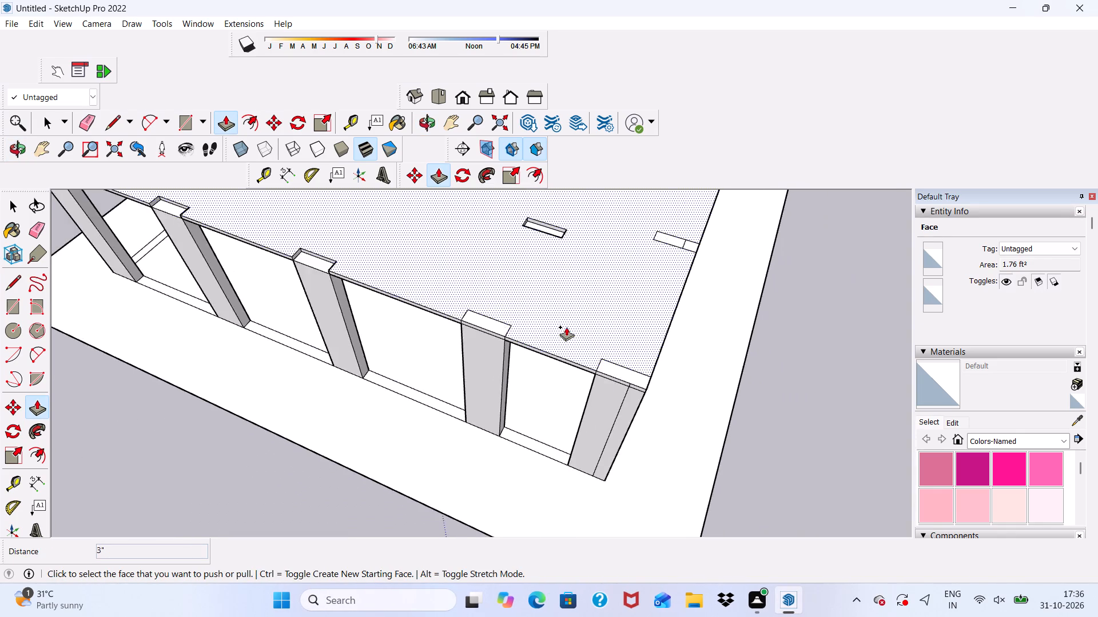
pyautogui.scroll(-4, 566, 327)
pyautogui.scroll(6, 335, 302)
pyautogui.scroll(5, 459, 260)
pyautogui.click(494, 295)
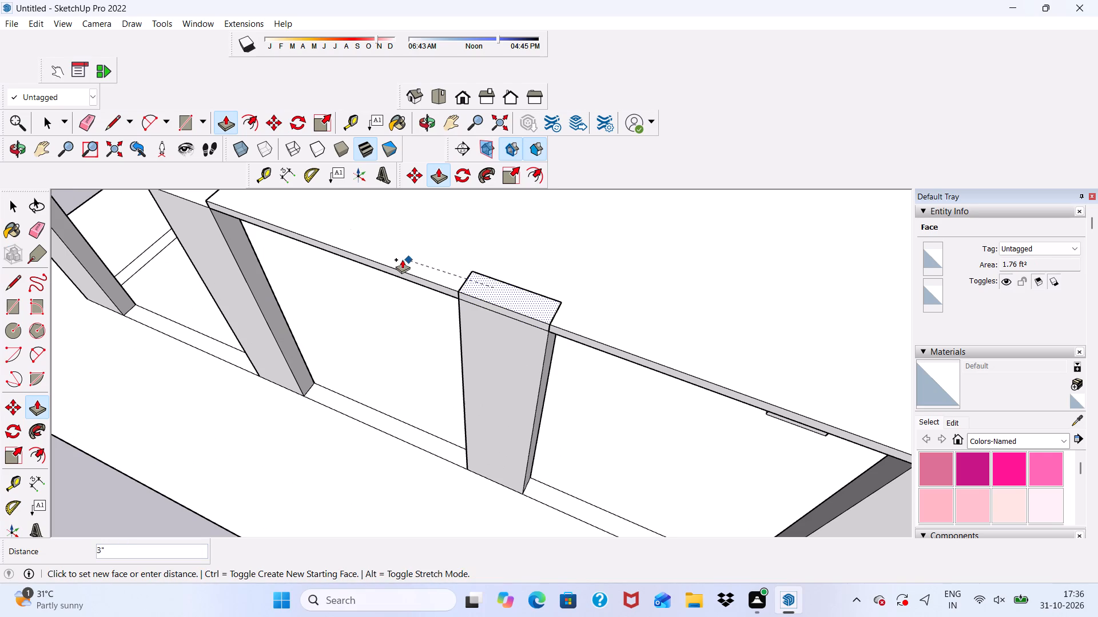
pyautogui.click(399, 258)
# Fill the notches above this side's third intermediate column and its end corner column by raising both top faces 3".
pyautogui.scroll(-12, 425, 262)
pyautogui.scroll(7, 428, 261)
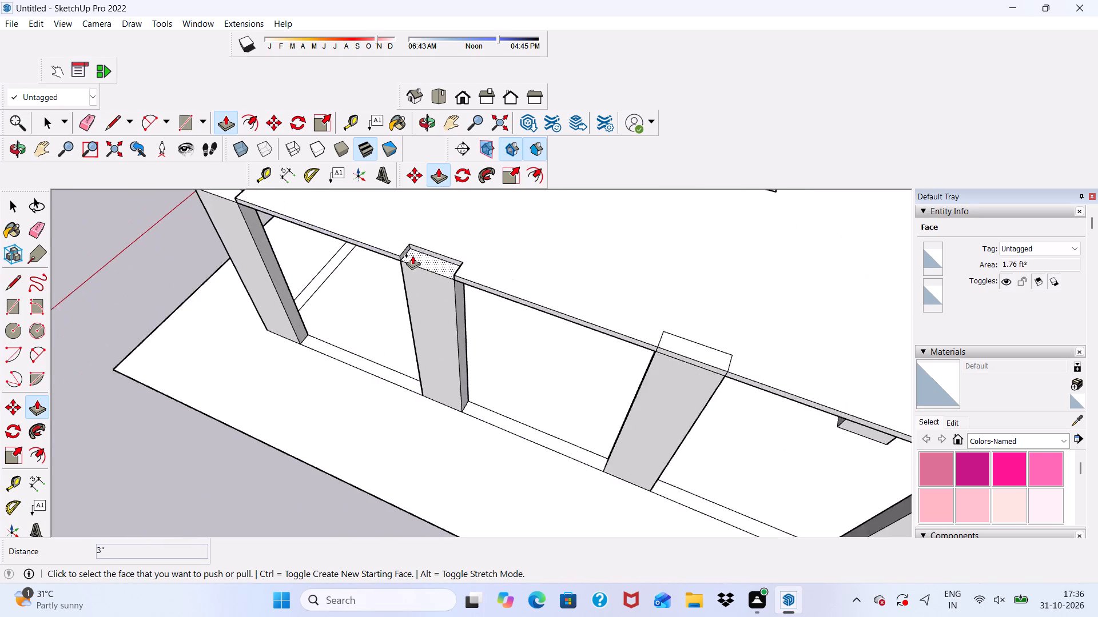
pyautogui.scroll(5, 413, 255)
pyautogui.click(413, 255)
pyautogui.scroll(-1, 413, 255)
pyautogui.click(357, 234)
pyautogui.scroll(-14, 400, 245)
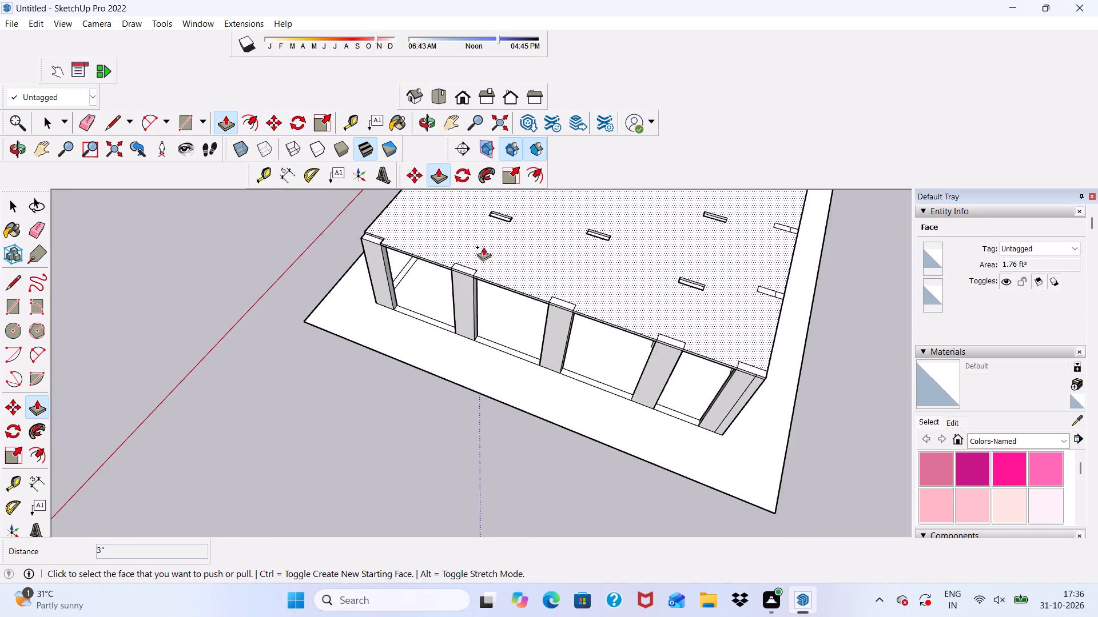
pyautogui.scroll(10, 361, 226)
pyautogui.click(382, 251)
pyautogui.click(419, 251)
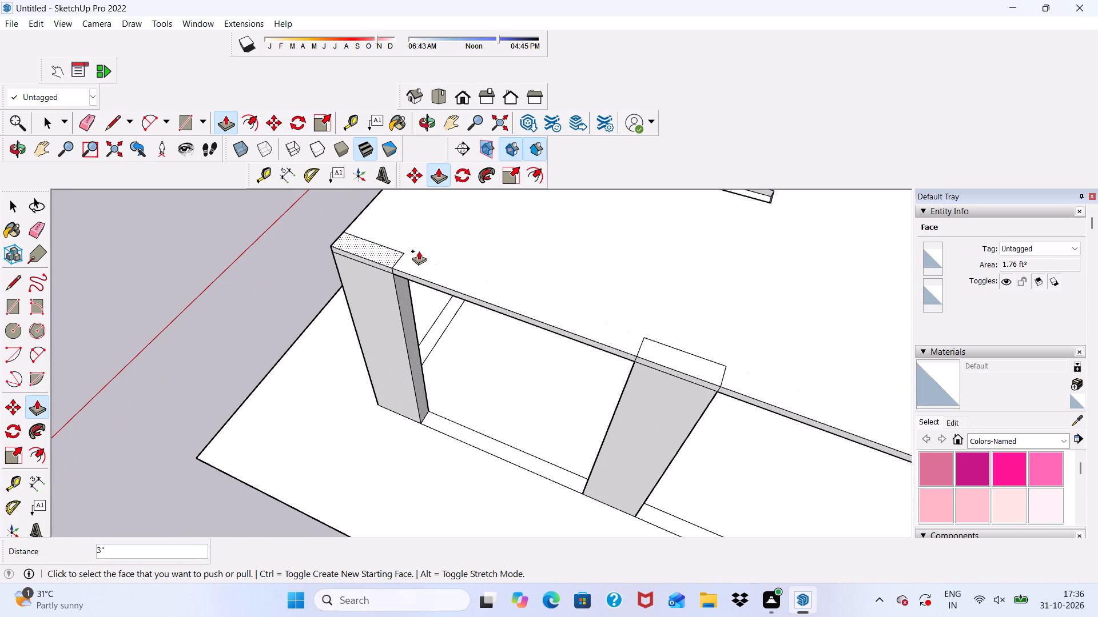
# Fill the three interior slab notches in the row nearest the finished side by raising each column-top face 3".
pyautogui.scroll(-11, 395, 227)
pyautogui.scroll(-12, 427, 250)
pyautogui.scroll(3, 449, 229)
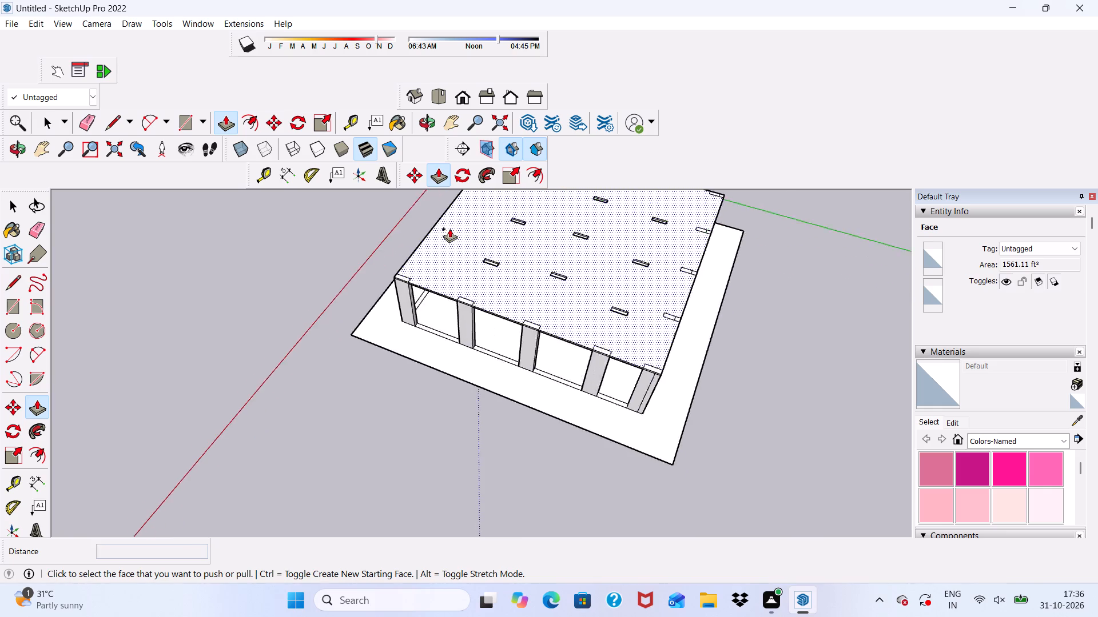
pyautogui.scroll(16, 449, 229)
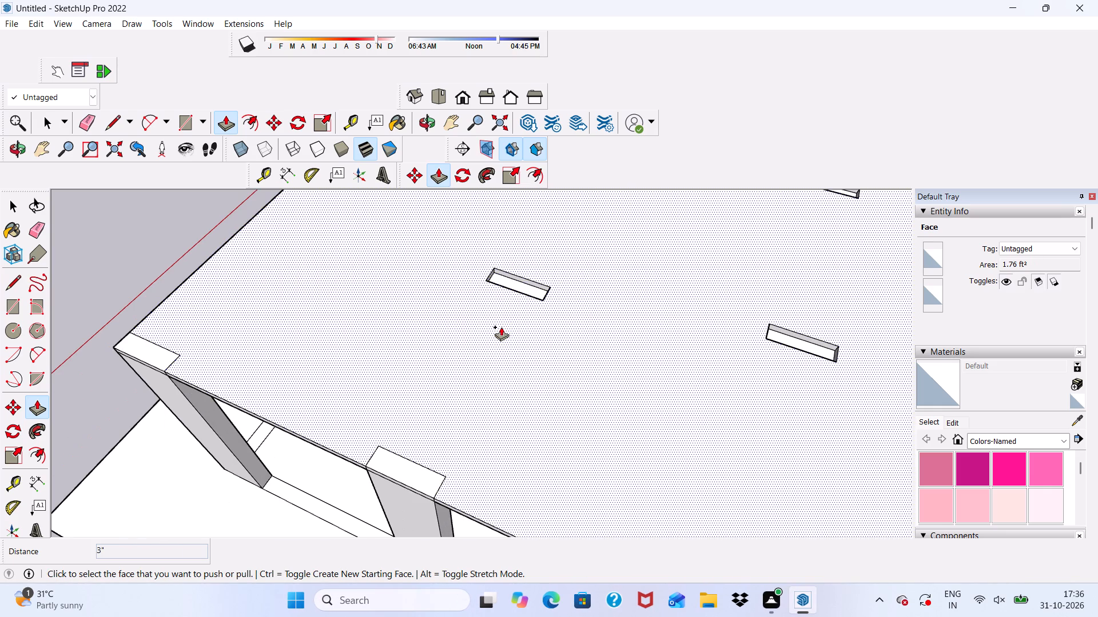
pyautogui.scroll(7, 515, 286)
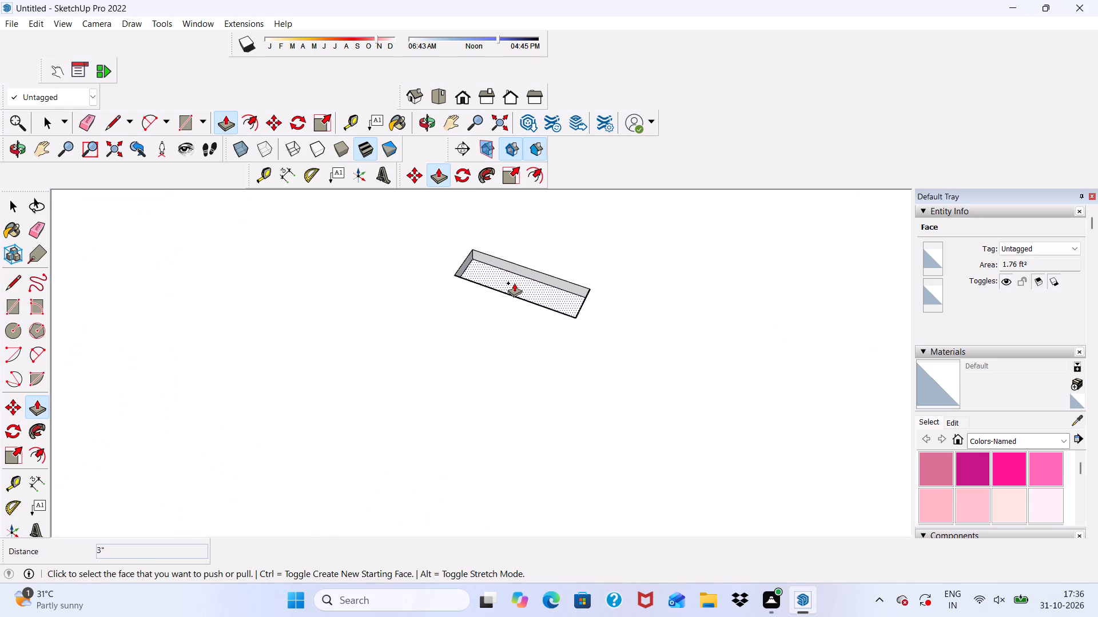
pyautogui.click(514, 283)
pyautogui.click(425, 275)
pyautogui.scroll(-19, 423, 289)
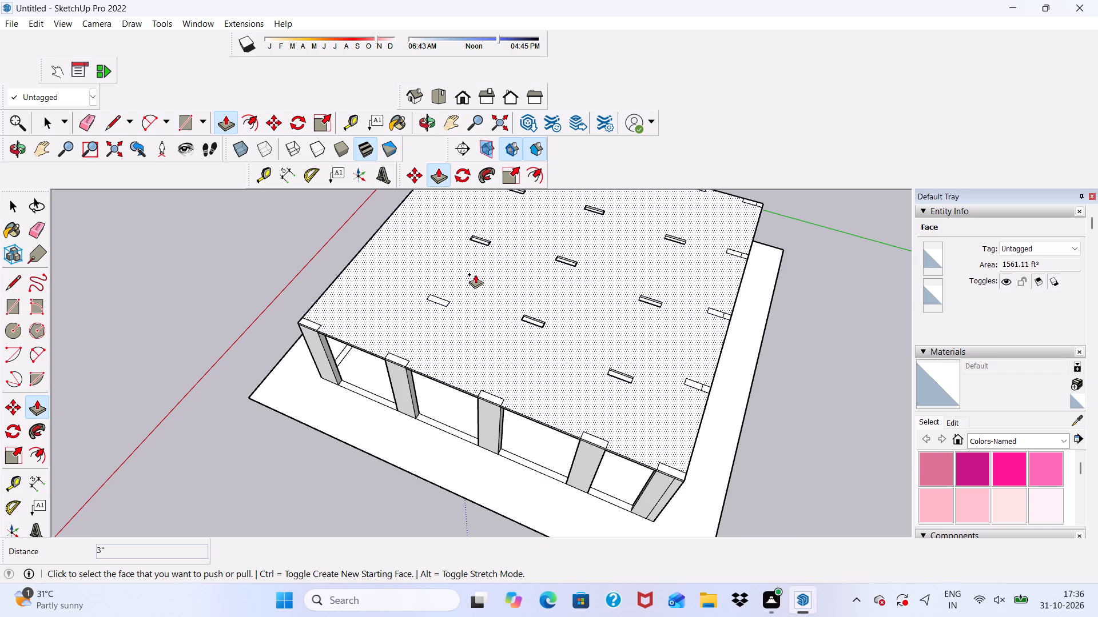
pyautogui.scroll(5, 468, 285)
pyautogui.scroll(10, 512, 313)
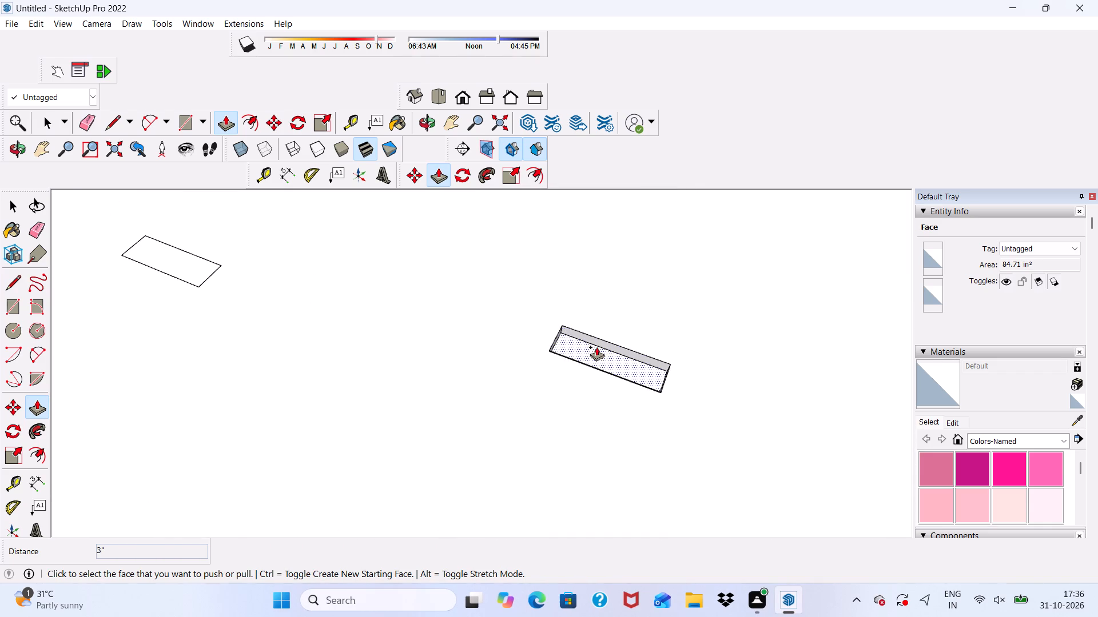
pyautogui.click(596, 348)
pyautogui.click(527, 335)
pyautogui.scroll(-15, 412, 294)
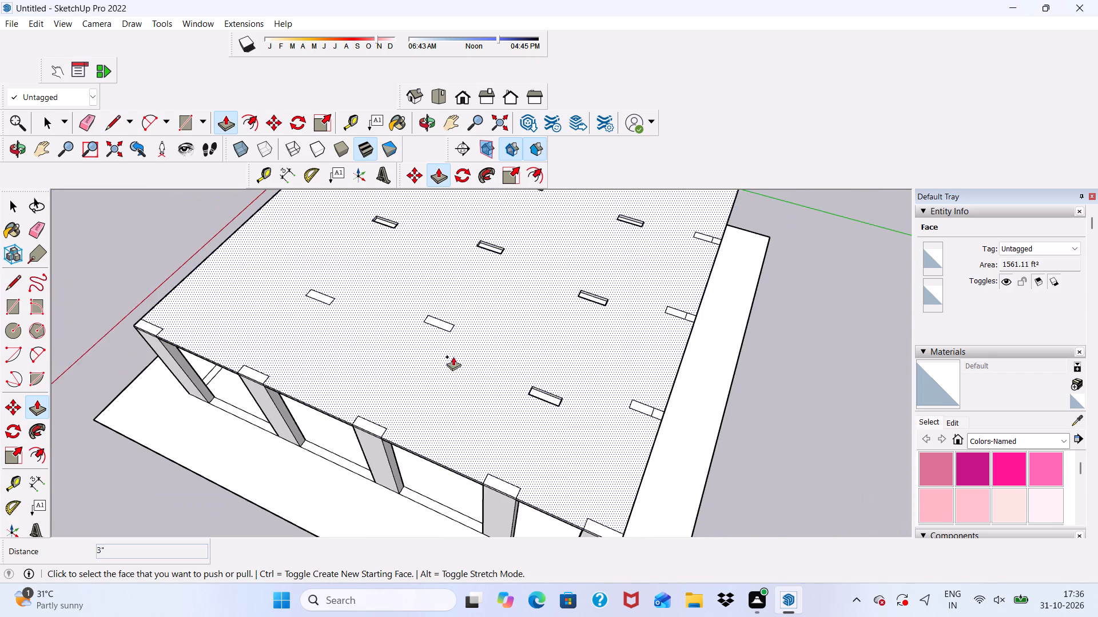
pyautogui.scroll(14, 538, 388)
pyautogui.click(483, 383)
pyautogui.click(381, 362)
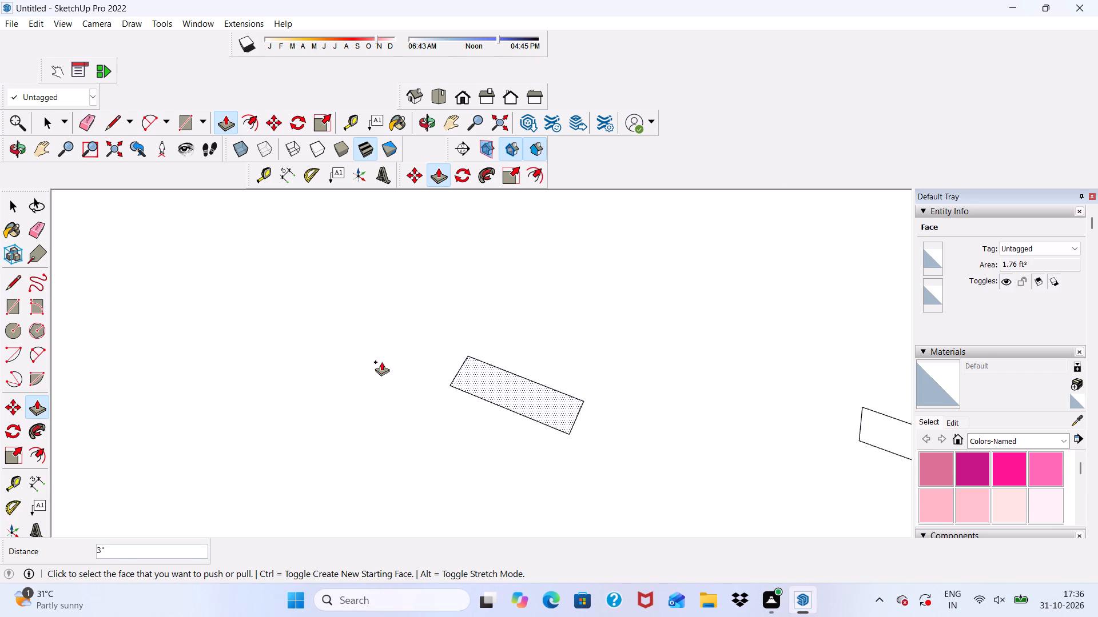
# Fill the two remaining notches in the interior row nearest the adjoining side by raising their column-top faces 3".
pyautogui.scroll(-7, 367, 332)
pyautogui.scroll(6, 634, 370)
pyautogui.scroll(-1, 636, 388)
pyautogui.moveTo(560, 382); pyautogui.dragTo(378, 318, button='middle')
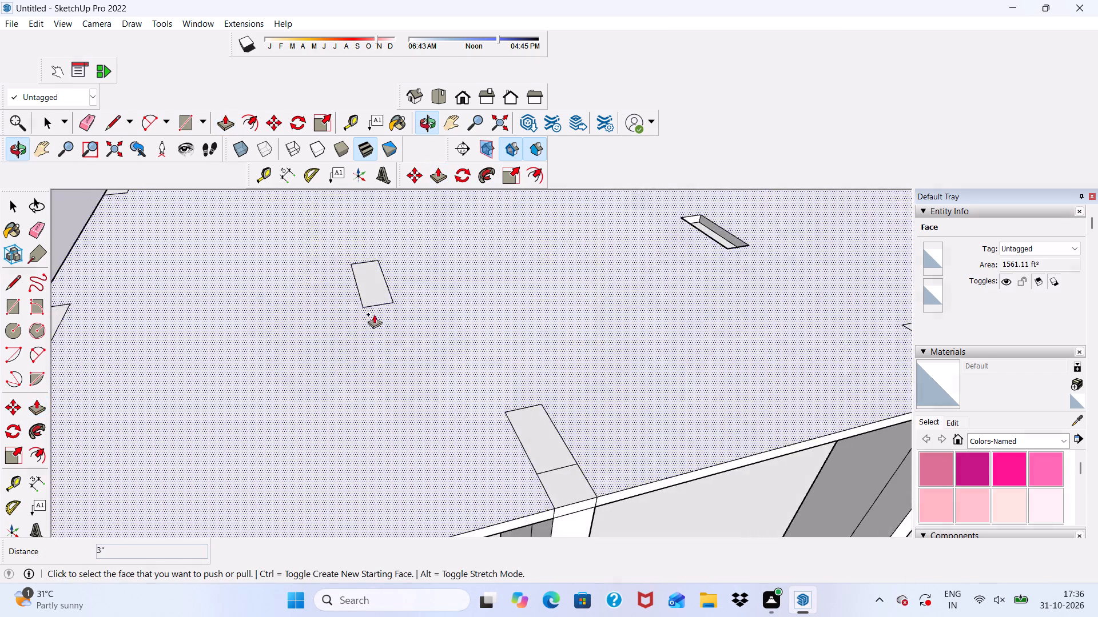
pyautogui.scroll(-11, 369, 312)
pyautogui.moveTo(499, 396); pyautogui.dragTo(420, 264, button='middle')
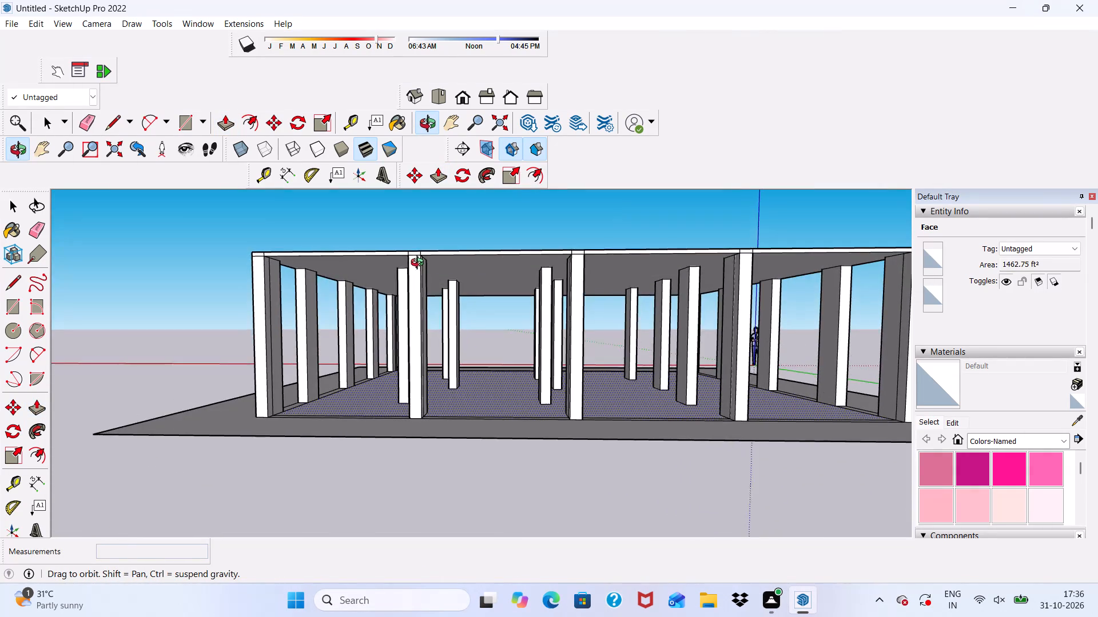
pyautogui.moveTo(420, 264); pyautogui.dragTo(445, 426, button='middle')
pyautogui.scroll(6, 598, 308)
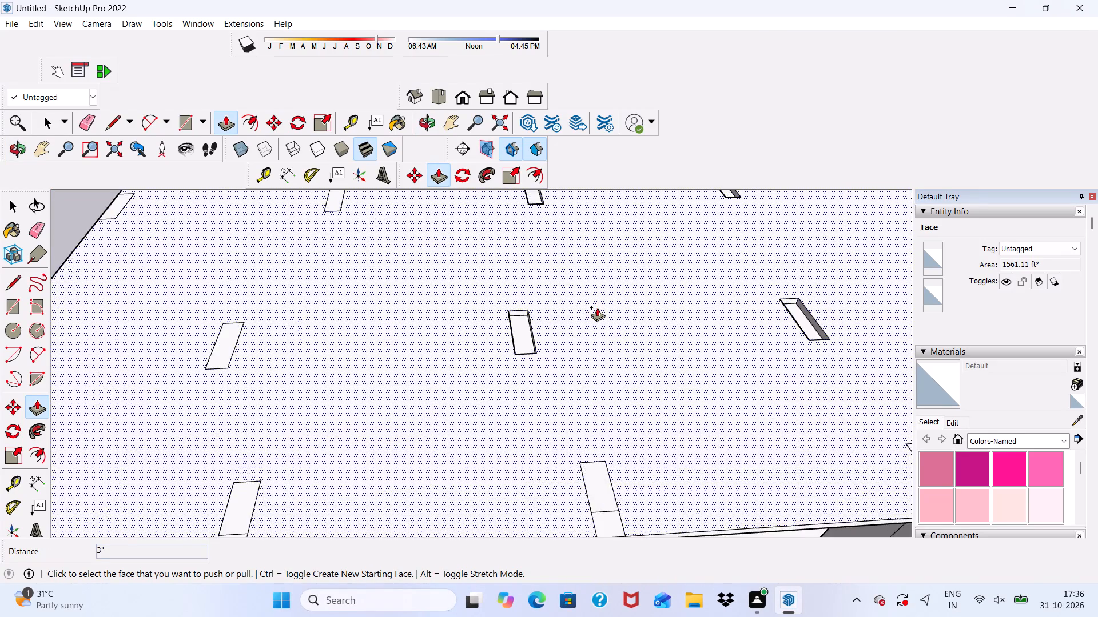
pyautogui.scroll(4, 542, 324)
pyautogui.click(509, 342)
pyautogui.click(449, 355)
pyautogui.scroll(-6, 449, 347)
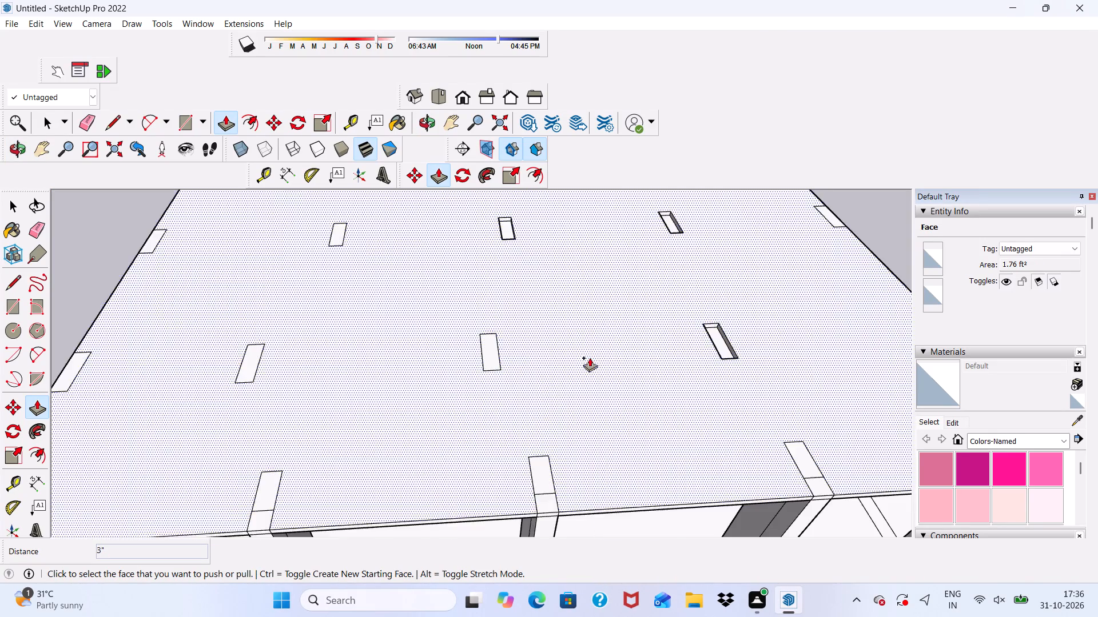
pyautogui.scroll(-5, 590, 358)
pyautogui.scroll(9, 678, 342)
pyautogui.click(683, 336)
pyautogui.click(647, 337)
# Fill the two open notches in the middle interior row by raising their column-top faces 3".
pyautogui.scroll(-13, 427, 328)
pyautogui.scroll(8, 517, 272)
pyautogui.scroll(7, 566, 327)
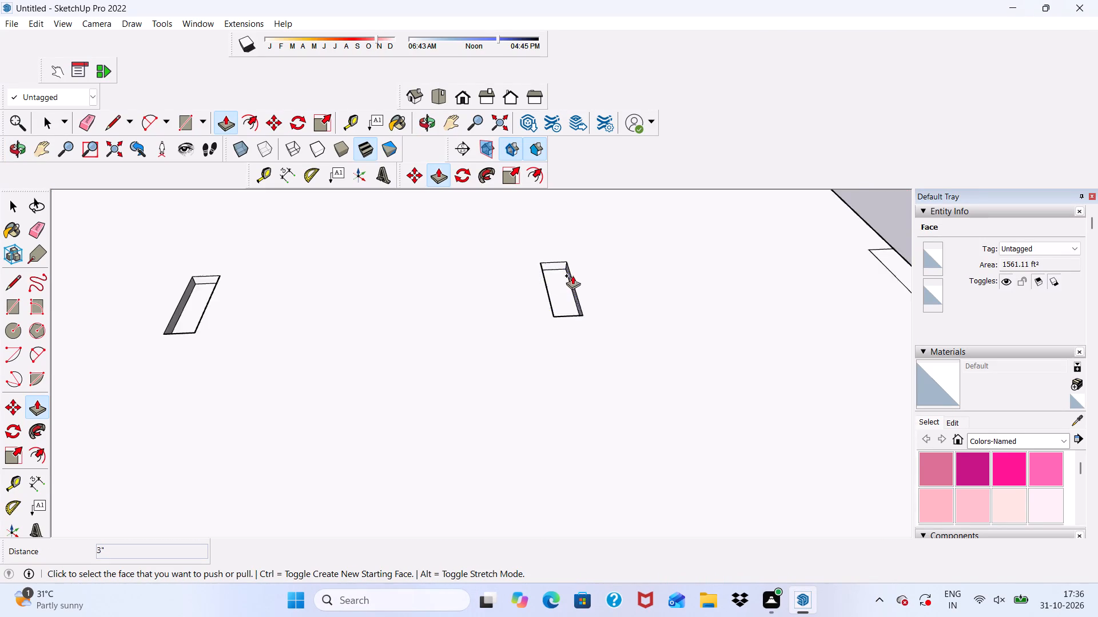
pyautogui.scroll(3, 572, 275)
pyautogui.click(560, 301)
pyautogui.click(484, 297)
pyautogui.scroll(-16, 506, 293)
pyautogui.scroll(6, 369, 354)
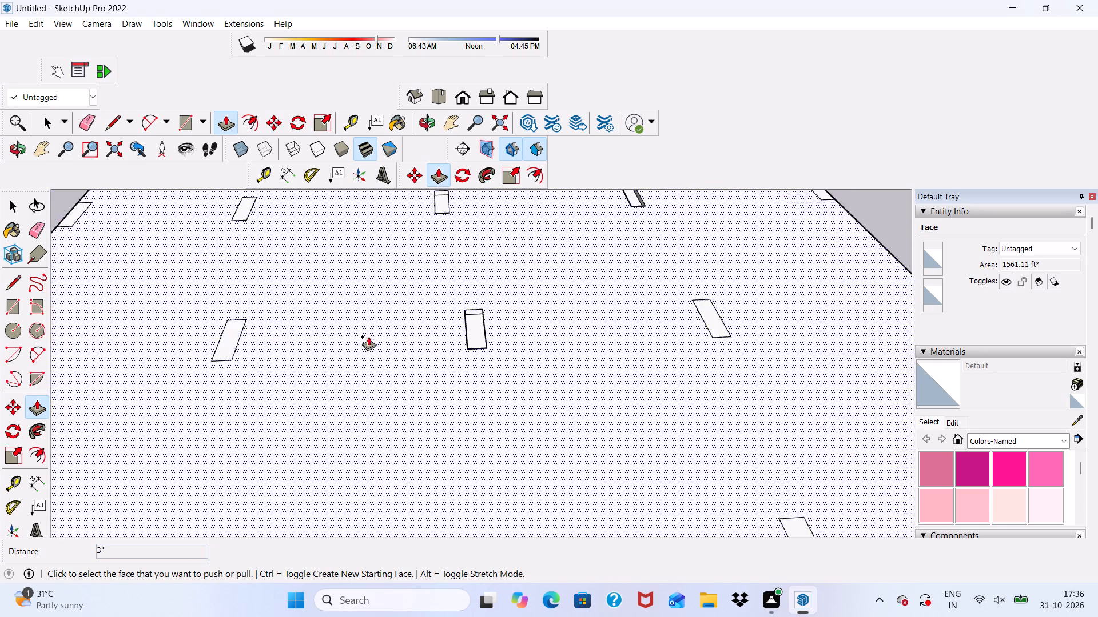
pyautogui.scroll(2, 368, 336)
pyautogui.click(519, 321)
pyautogui.click(476, 315)
# Fill the last two interior notches, in the far row, by raising their column-top faces 3".
pyautogui.scroll(-6, 476, 319)
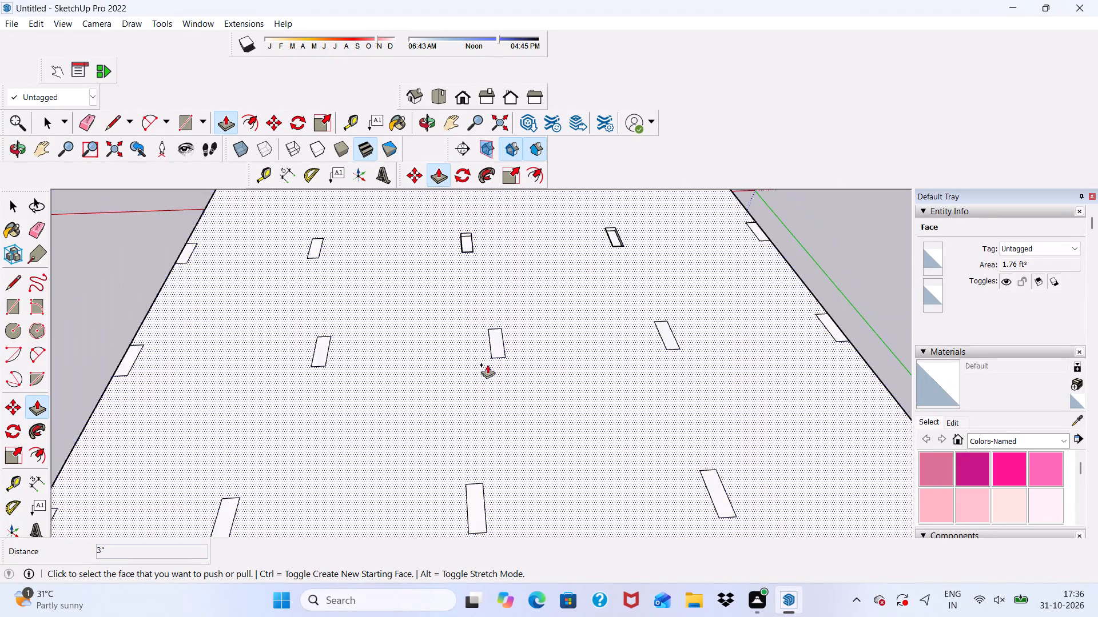
pyautogui.scroll(-7, 487, 364)
pyautogui.scroll(16, 468, 269)
pyautogui.click(442, 300)
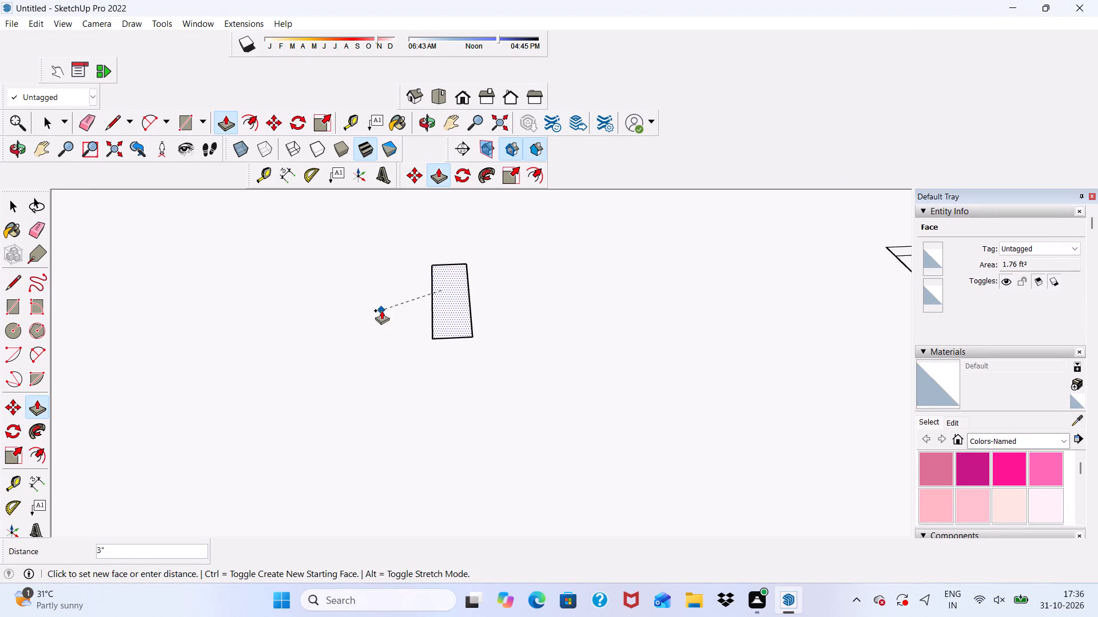
pyautogui.click(381, 310)
pyautogui.scroll(-12, 355, 277)
pyautogui.scroll(7, 573, 333)
pyautogui.click(606, 279)
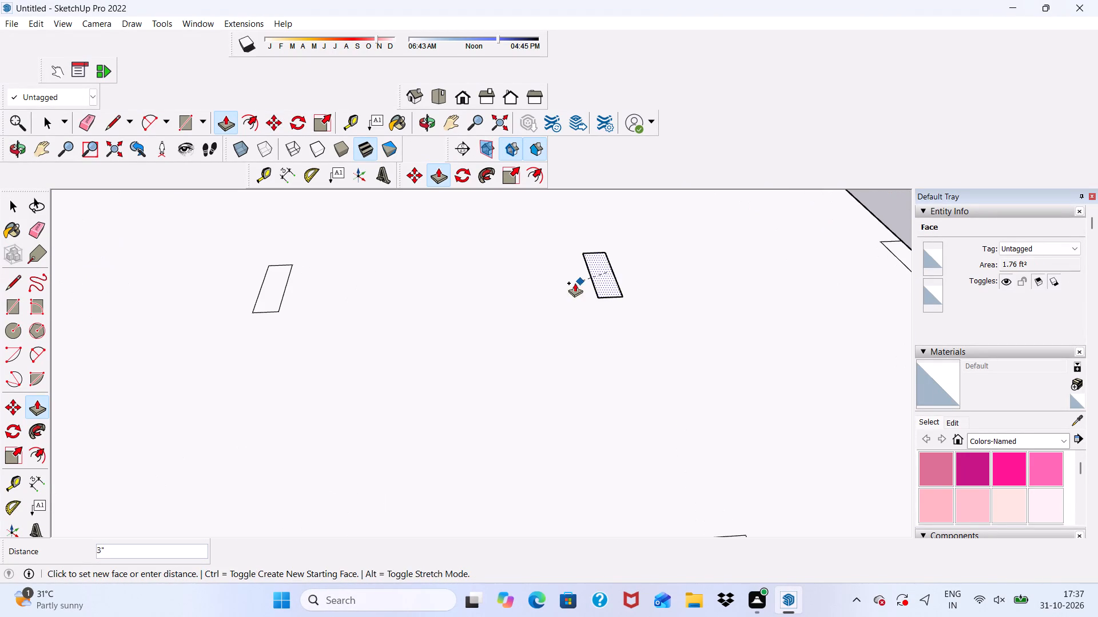
pyautogui.click(556, 287)
# Erase the column outline edges on the slab top above the intermediate column next to the corner.
pyautogui.scroll(-6, 556, 295)
pyautogui.scroll(-18, 598, 291)
pyautogui.scroll(2, 574, 388)
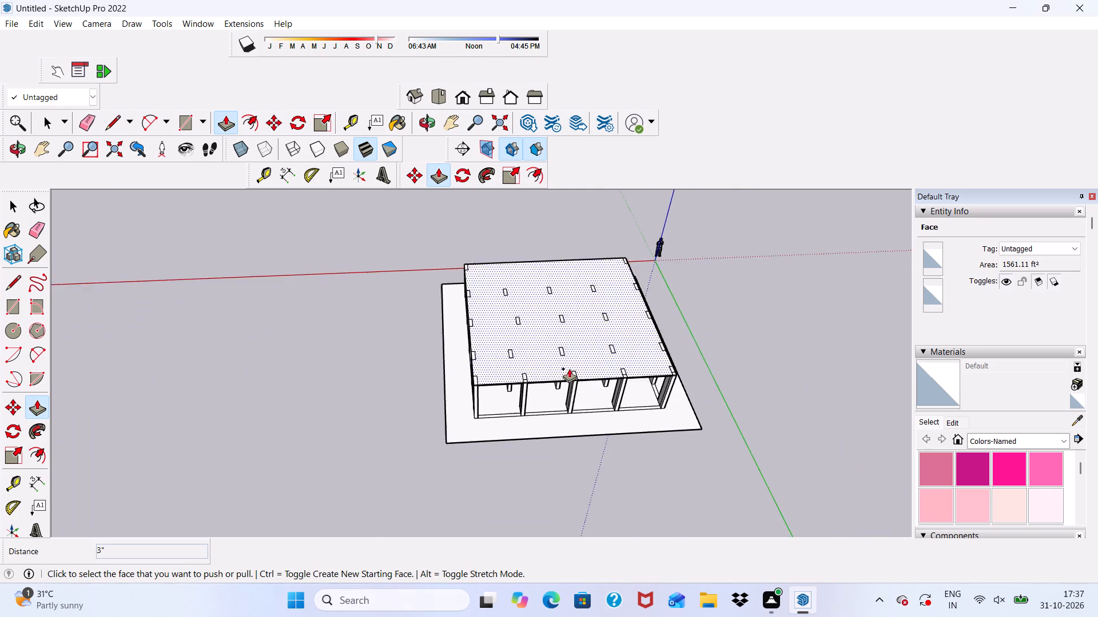
pyautogui.moveTo(565, 356); pyautogui.dragTo(460, 322, button='middle')
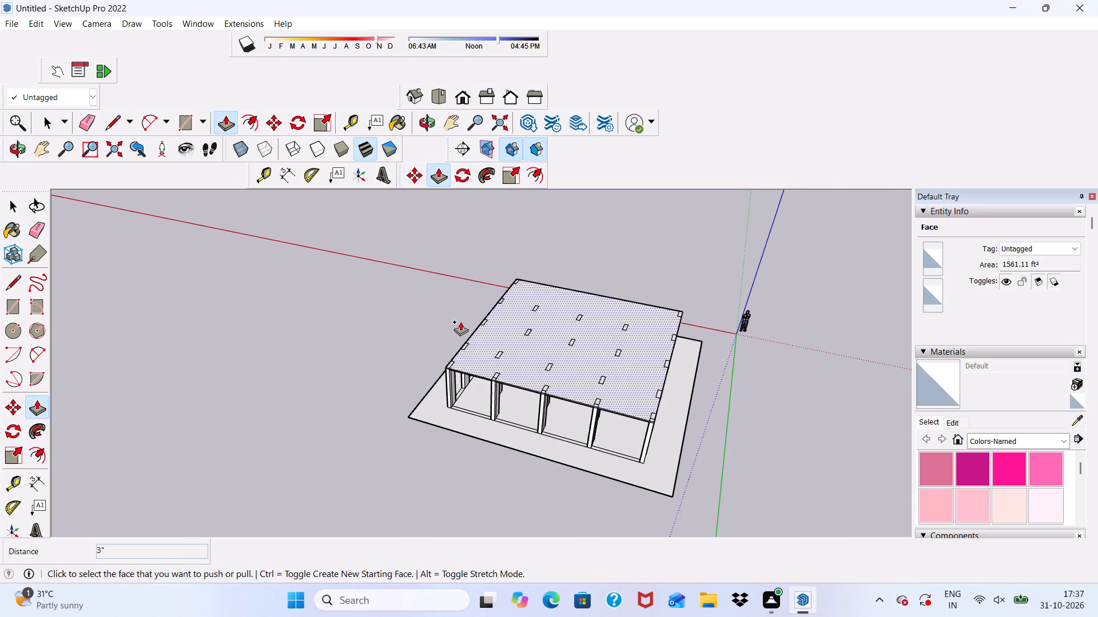
pyautogui.click(87, 124)
pyautogui.scroll(4, 478, 282)
pyautogui.scroll(-1, 558, 426)
pyautogui.moveTo(552, 432); pyautogui.dragTo(533, 385, button='middle')
pyautogui.scroll(4, 546, 420)
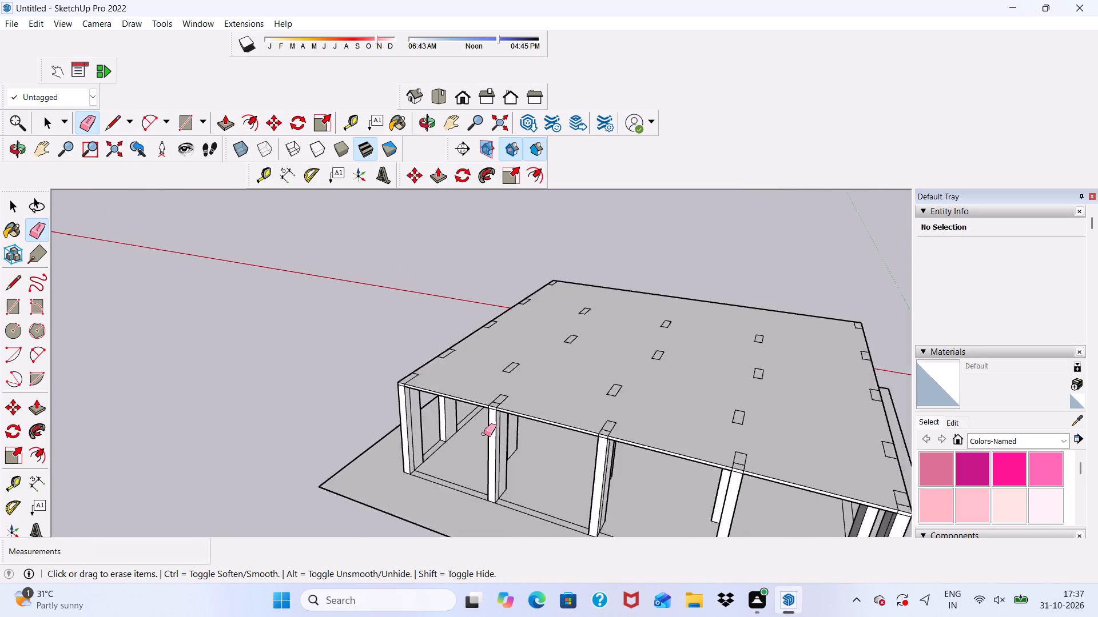
pyautogui.scroll(7, 484, 434)
pyautogui.moveTo(505, 400); pyautogui.dragTo(527, 416)
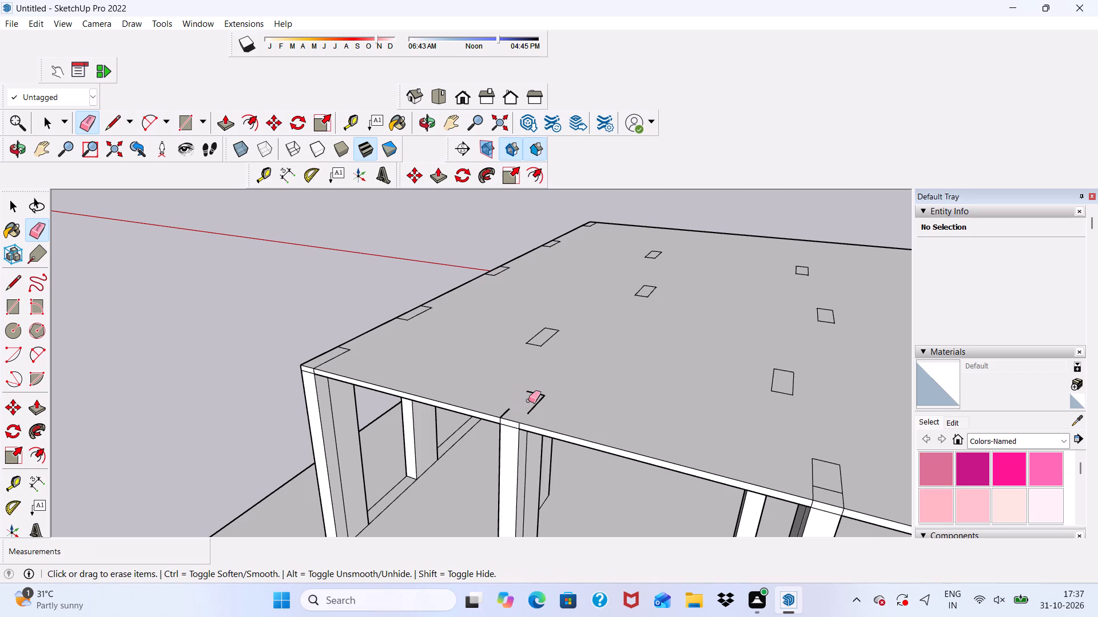
pyautogui.moveTo(529, 395); pyautogui.dragTo(543, 407)
pyautogui.click(539, 395)
pyautogui.moveTo(529, 380); pyautogui.dragTo(511, 412)
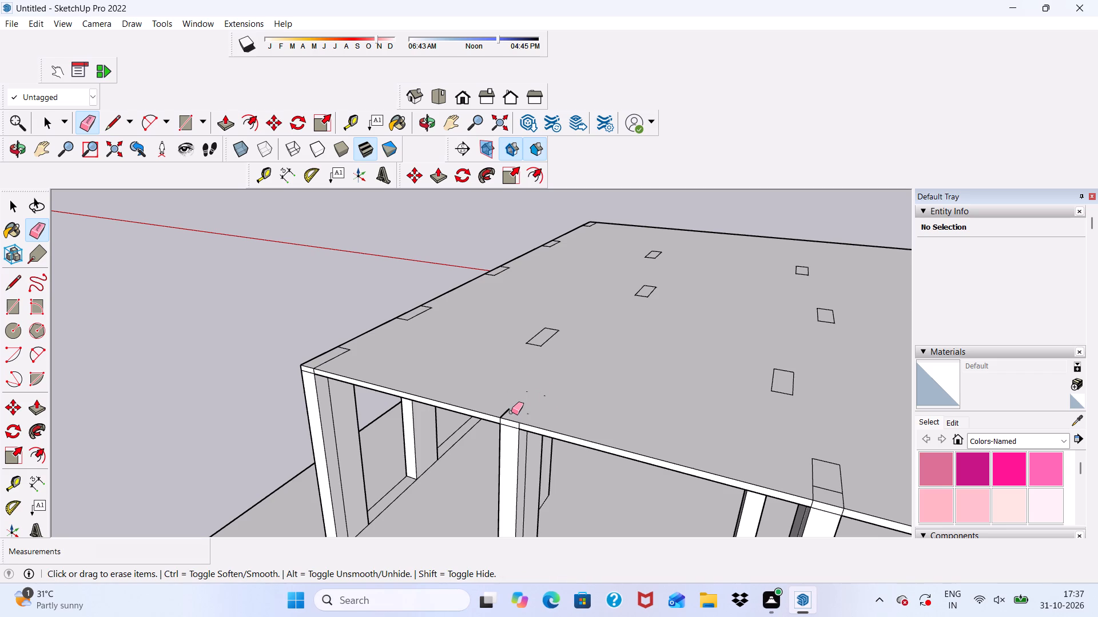
pyautogui.moveTo(511, 412); pyautogui.dragTo(503, 412)
# Erase the leftover edge specks on the slab top above the intermediate column next to the corner.
pyautogui.scroll(-2, 495, 403)
pyautogui.moveTo(494, 405); pyautogui.dragTo(731, 334, button='middle')
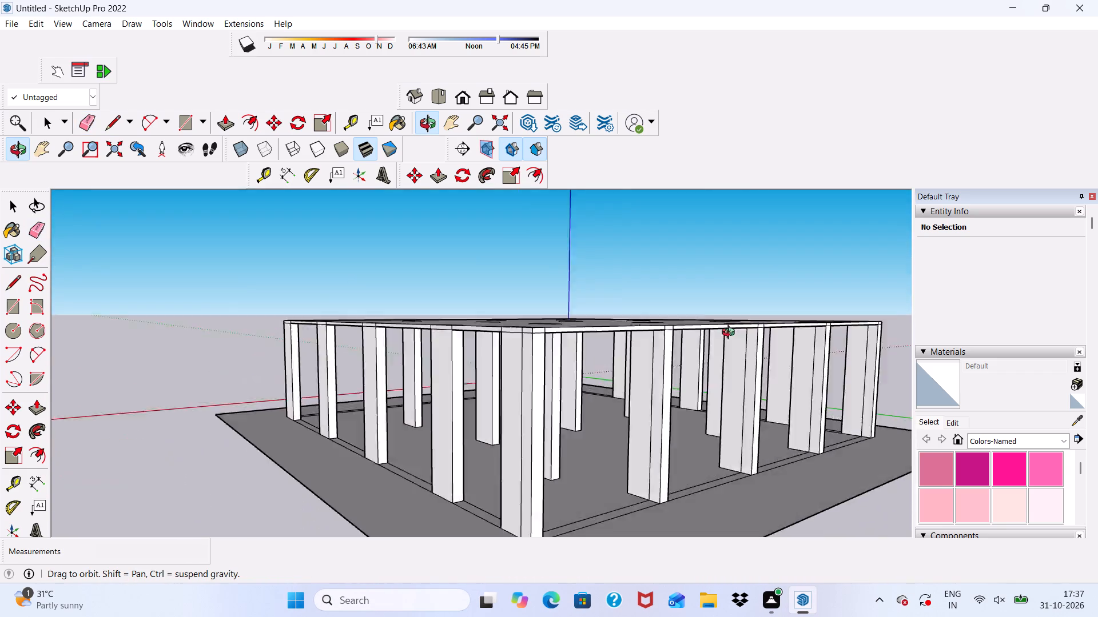
pyautogui.moveTo(731, 334); pyautogui.dragTo(492, 435, button='middle')
pyautogui.scroll(6, 558, 434)
pyautogui.click(490, 455)
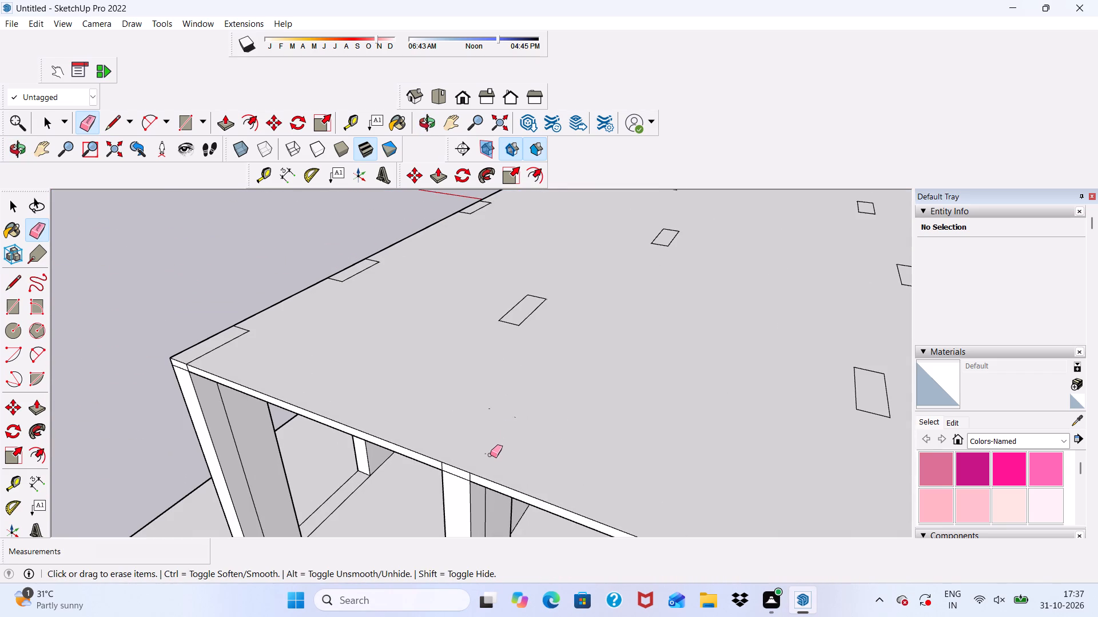
pyautogui.click(487, 453)
pyautogui.moveTo(483, 453); pyautogui.dragTo(486, 463)
pyautogui.moveTo(484, 457); pyautogui.dragTo(490, 464)
pyautogui.moveTo(491, 448); pyautogui.dragTo(494, 462)
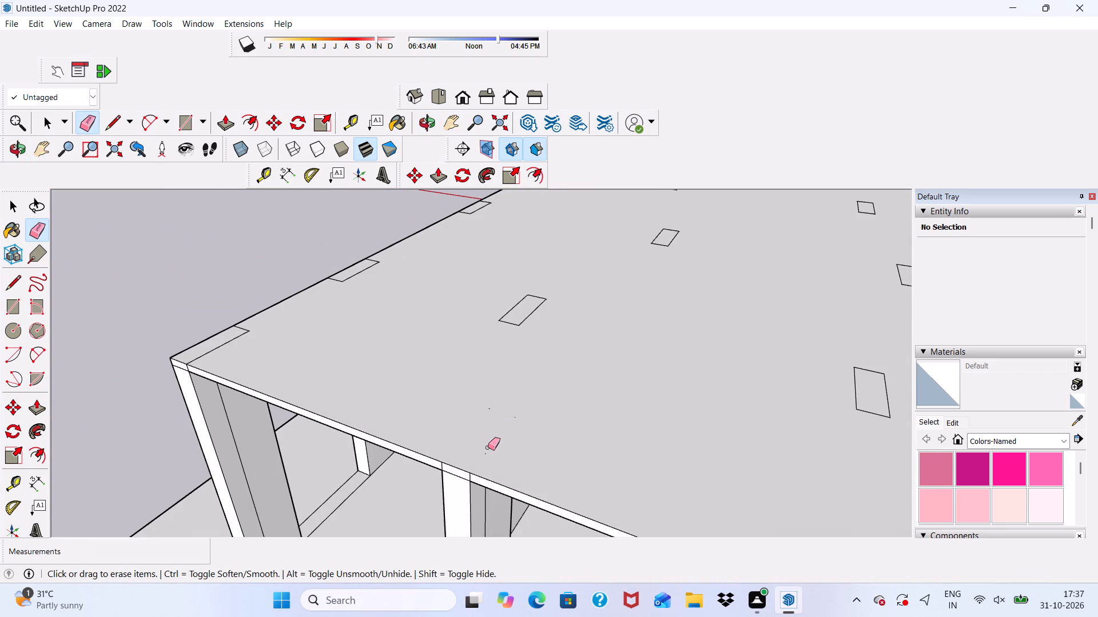
pyautogui.moveTo(488, 450); pyautogui.dragTo(488, 456)
pyautogui.moveTo(485, 446); pyautogui.dragTo(487, 464)
pyautogui.moveTo(483, 452); pyautogui.dragTo(486, 464)
pyautogui.moveTo(486, 448); pyautogui.dragTo(492, 460)
pyautogui.moveTo(488, 446); pyautogui.dragTo(488, 450)
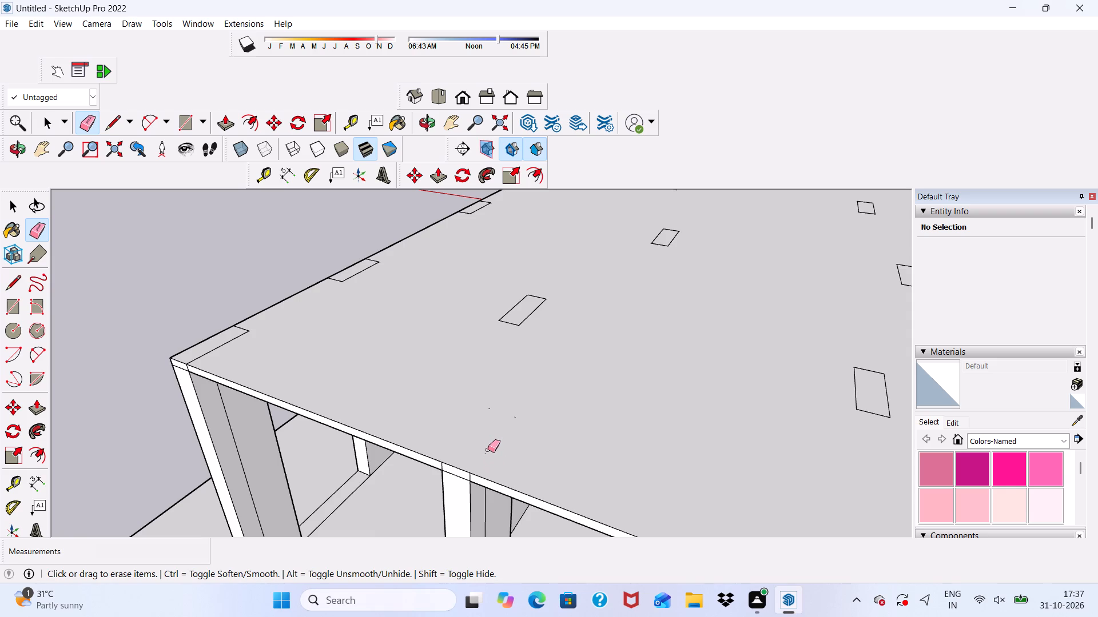
pyautogui.moveTo(488, 450); pyautogui.dragTo(488, 454)
pyautogui.click(486, 452)
pyautogui.moveTo(483, 450); pyautogui.dragTo(485, 459)
pyautogui.moveTo(484, 411); pyautogui.dragTo(495, 423)
pyautogui.click(491, 407)
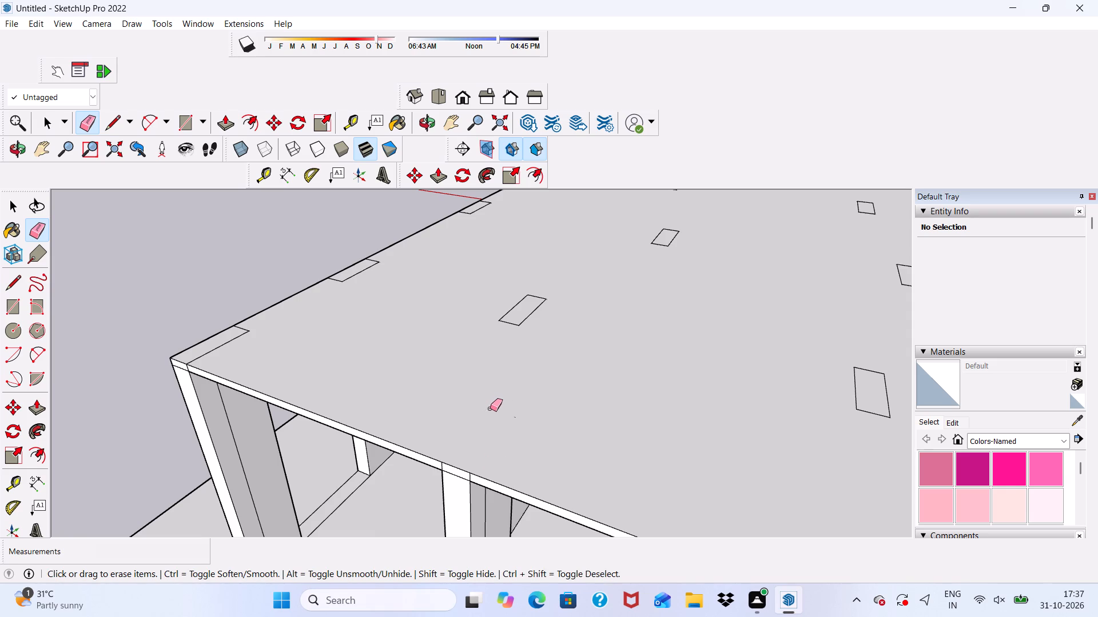
pyautogui.moveTo(487, 406); pyautogui.dragTo(490, 424)
pyautogui.moveTo(490, 411); pyautogui.dragTo(512, 414)
pyautogui.moveTo(515, 407); pyautogui.dragTo(513, 426)
pyautogui.moveTo(507, 406); pyautogui.dragTo(512, 429)
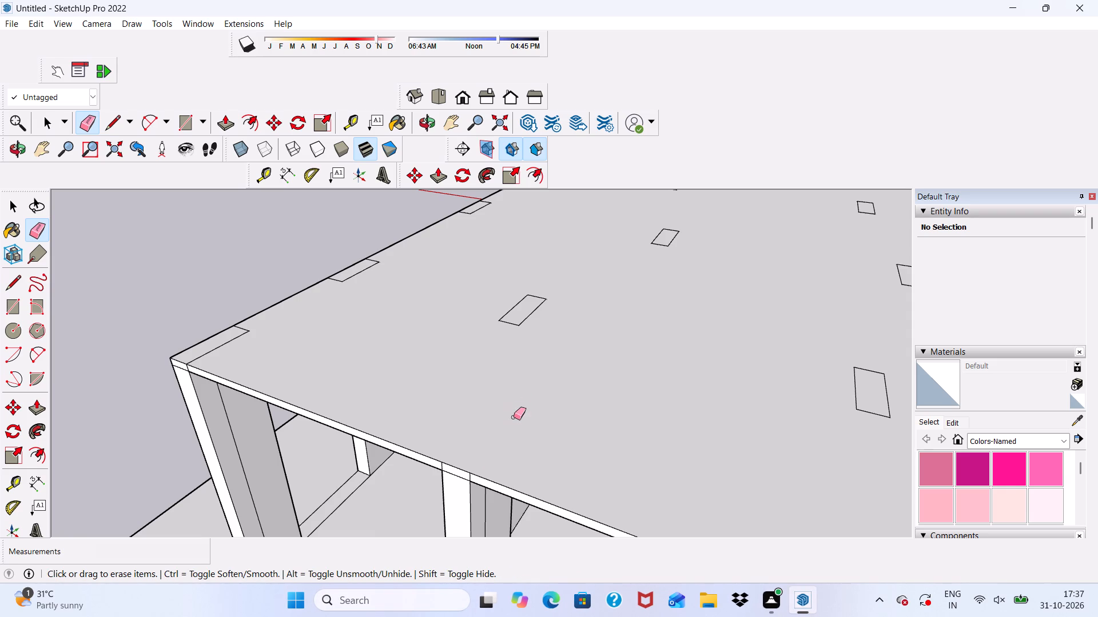
pyautogui.moveTo(514, 416); pyautogui.dragTo(518, 425)
pyautogui.moveTo(515, 414); pyautogui.dragTo(515, 427)
# Erase the outline and leftover edge specks on the slab top above the nearest interior column in the adjacent row.
pyautogui.scroll(2, 524, 310)
pyautogui.moveTo(528, 279); pyautogui.dragTo(523, 324)
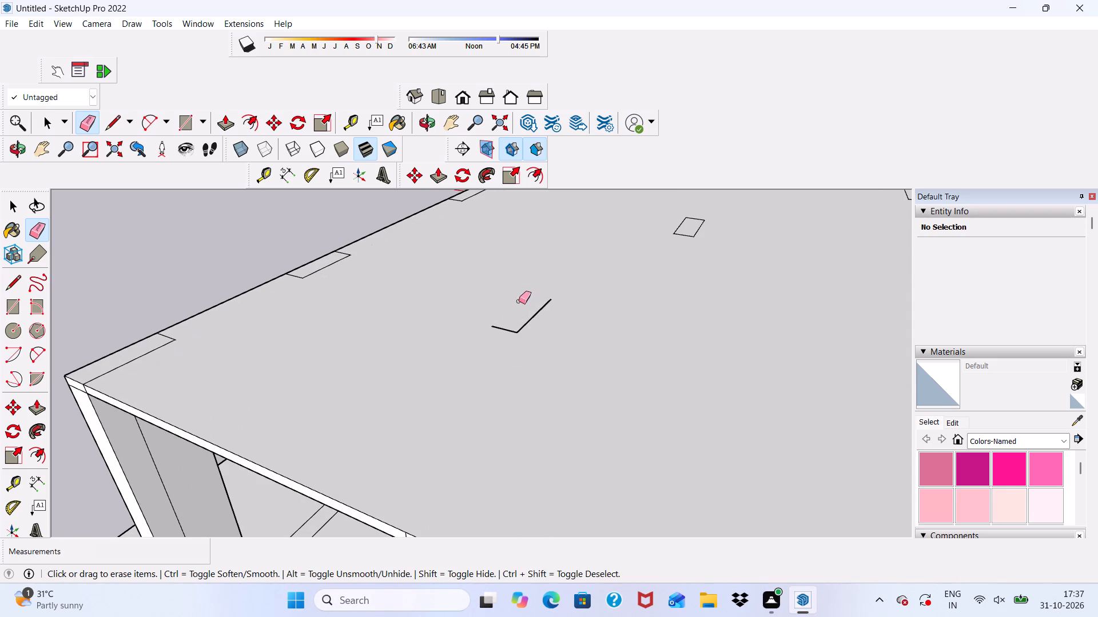
pyautogui.moveTo(518, 298); pyautogui.dragTo(516, 348)
pyautogui.moveTo(505, 306); pyautogui.dragTo(487, 355)
pyautogui.moveTo(483, 317); pyautogui.dragTo(487, 338)
pyautogui.moveTo(492, 314); pyautogui.dragTo(493, 333)
pyautogui.moveTo(492, 322); pyautogui.dragTo(492, 338)
pyautogui.moveTo(547, 294); pyautogui.dragTo(554, 311)
pyautogui.moveTo(551, 296); pyautogui.dragTo(539, 327)
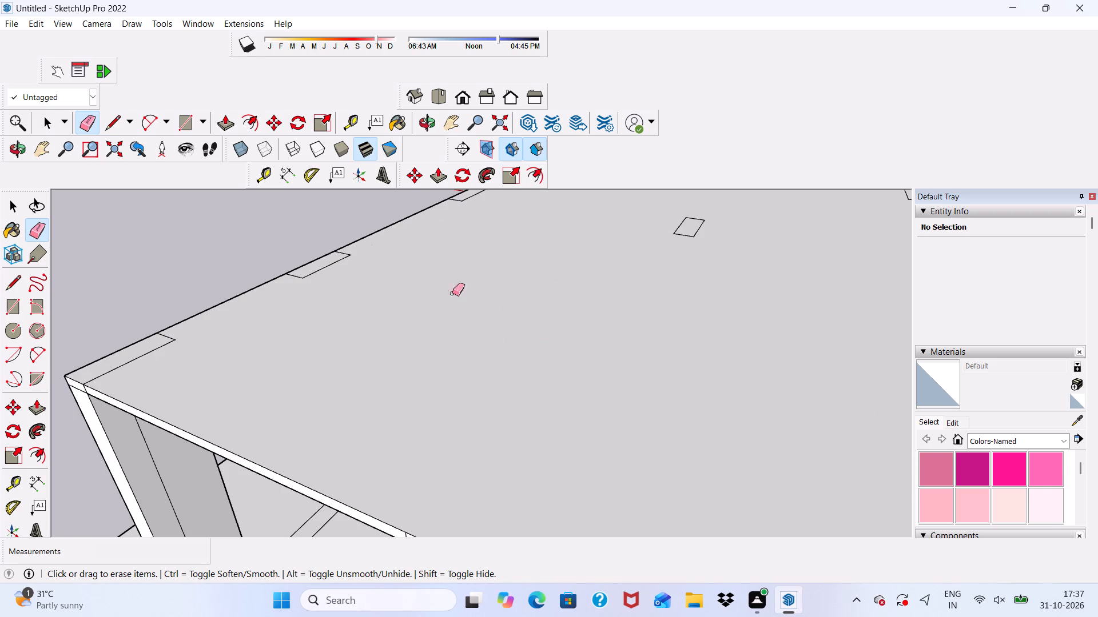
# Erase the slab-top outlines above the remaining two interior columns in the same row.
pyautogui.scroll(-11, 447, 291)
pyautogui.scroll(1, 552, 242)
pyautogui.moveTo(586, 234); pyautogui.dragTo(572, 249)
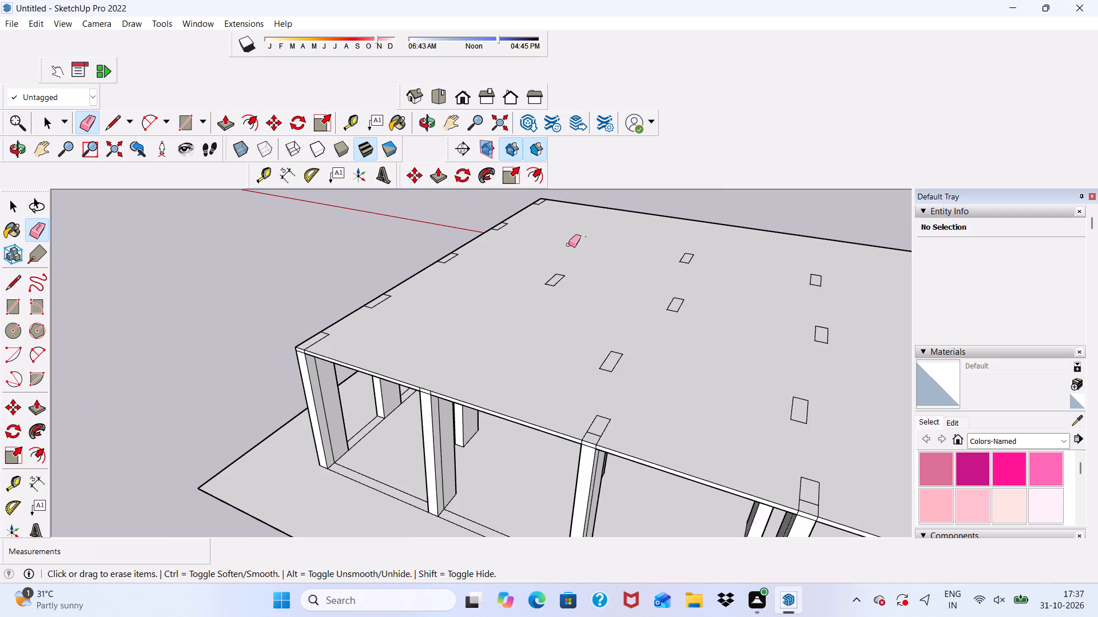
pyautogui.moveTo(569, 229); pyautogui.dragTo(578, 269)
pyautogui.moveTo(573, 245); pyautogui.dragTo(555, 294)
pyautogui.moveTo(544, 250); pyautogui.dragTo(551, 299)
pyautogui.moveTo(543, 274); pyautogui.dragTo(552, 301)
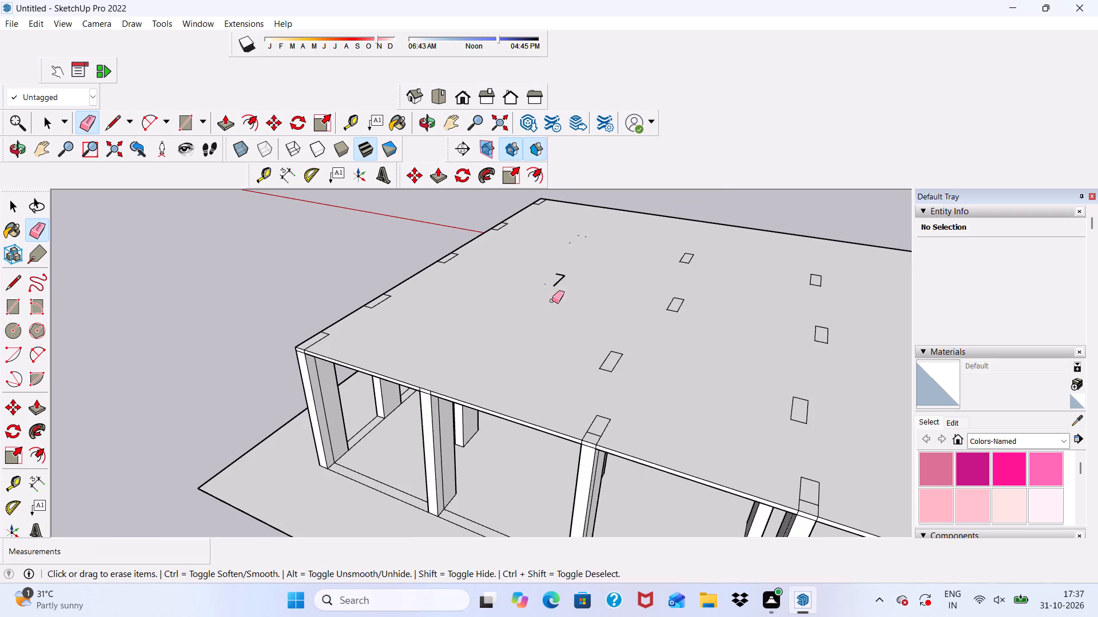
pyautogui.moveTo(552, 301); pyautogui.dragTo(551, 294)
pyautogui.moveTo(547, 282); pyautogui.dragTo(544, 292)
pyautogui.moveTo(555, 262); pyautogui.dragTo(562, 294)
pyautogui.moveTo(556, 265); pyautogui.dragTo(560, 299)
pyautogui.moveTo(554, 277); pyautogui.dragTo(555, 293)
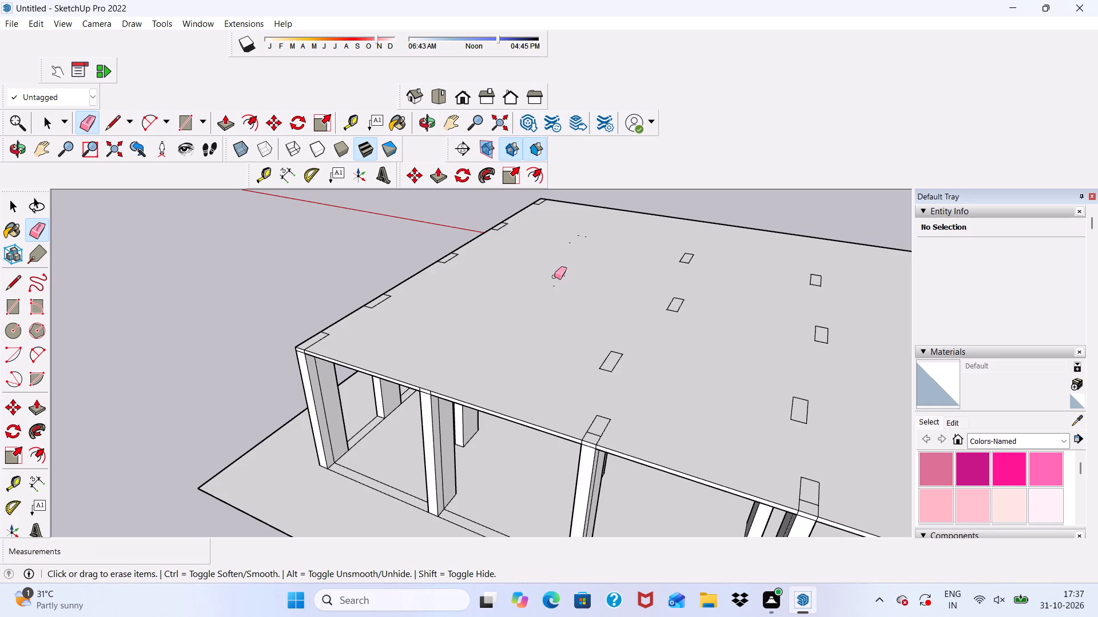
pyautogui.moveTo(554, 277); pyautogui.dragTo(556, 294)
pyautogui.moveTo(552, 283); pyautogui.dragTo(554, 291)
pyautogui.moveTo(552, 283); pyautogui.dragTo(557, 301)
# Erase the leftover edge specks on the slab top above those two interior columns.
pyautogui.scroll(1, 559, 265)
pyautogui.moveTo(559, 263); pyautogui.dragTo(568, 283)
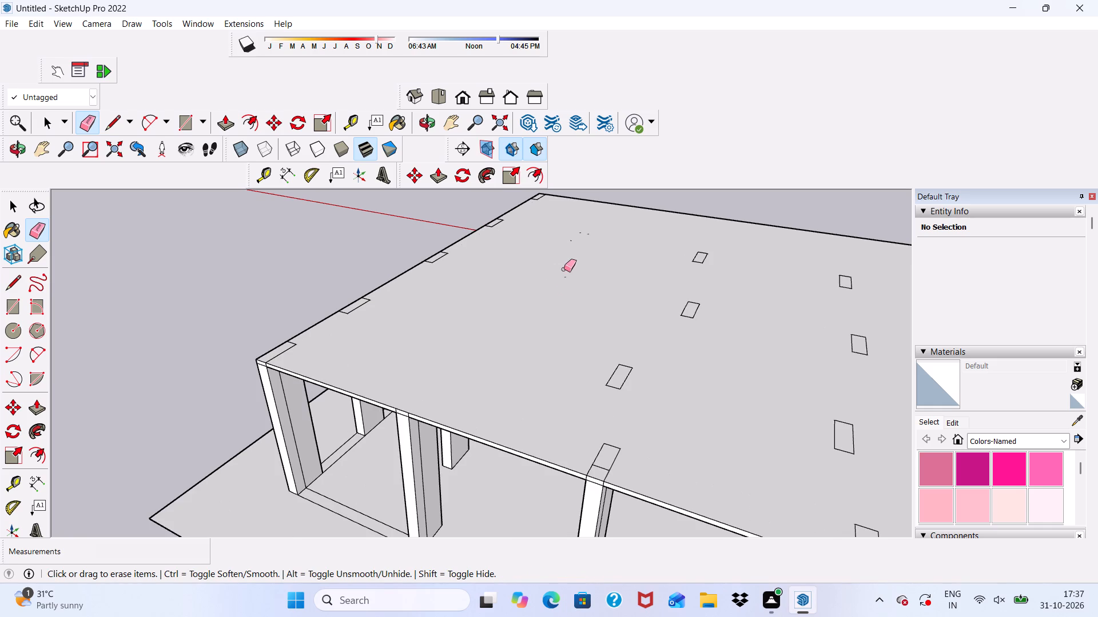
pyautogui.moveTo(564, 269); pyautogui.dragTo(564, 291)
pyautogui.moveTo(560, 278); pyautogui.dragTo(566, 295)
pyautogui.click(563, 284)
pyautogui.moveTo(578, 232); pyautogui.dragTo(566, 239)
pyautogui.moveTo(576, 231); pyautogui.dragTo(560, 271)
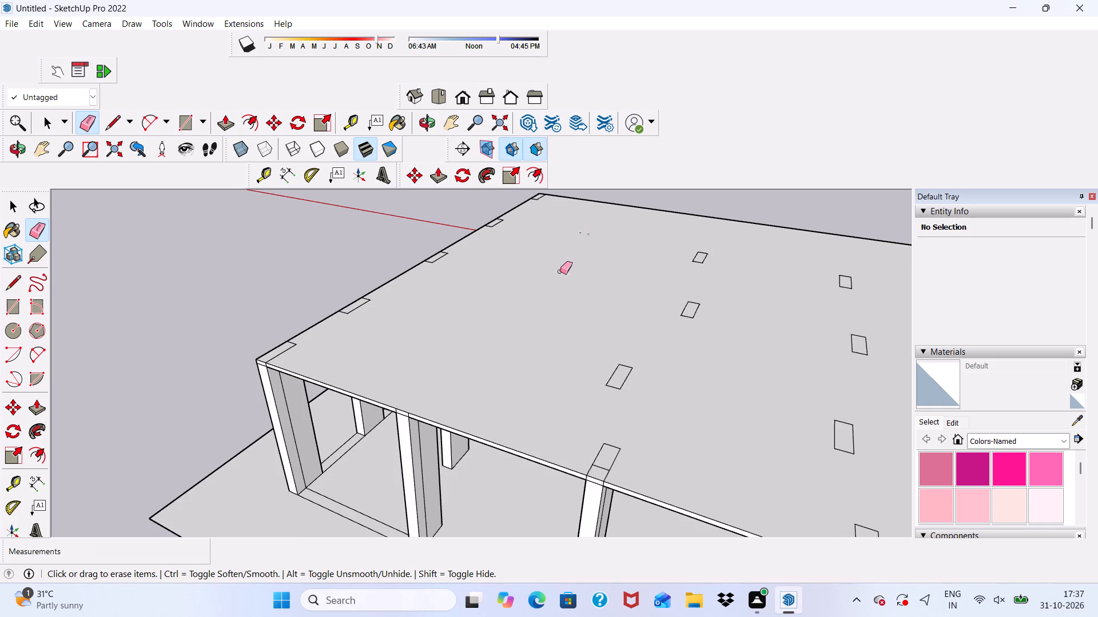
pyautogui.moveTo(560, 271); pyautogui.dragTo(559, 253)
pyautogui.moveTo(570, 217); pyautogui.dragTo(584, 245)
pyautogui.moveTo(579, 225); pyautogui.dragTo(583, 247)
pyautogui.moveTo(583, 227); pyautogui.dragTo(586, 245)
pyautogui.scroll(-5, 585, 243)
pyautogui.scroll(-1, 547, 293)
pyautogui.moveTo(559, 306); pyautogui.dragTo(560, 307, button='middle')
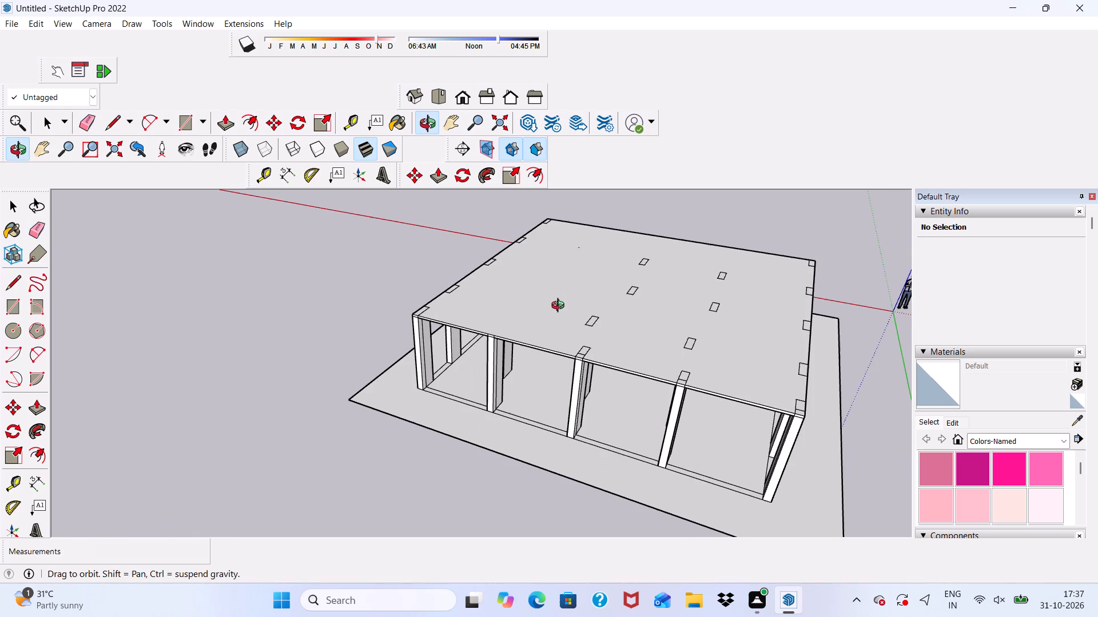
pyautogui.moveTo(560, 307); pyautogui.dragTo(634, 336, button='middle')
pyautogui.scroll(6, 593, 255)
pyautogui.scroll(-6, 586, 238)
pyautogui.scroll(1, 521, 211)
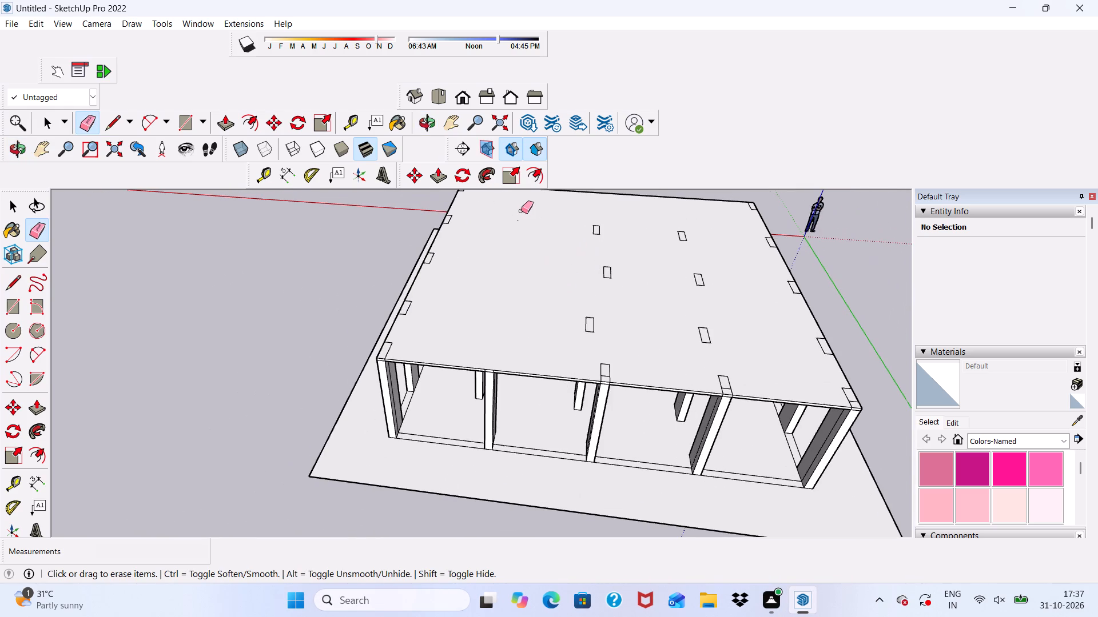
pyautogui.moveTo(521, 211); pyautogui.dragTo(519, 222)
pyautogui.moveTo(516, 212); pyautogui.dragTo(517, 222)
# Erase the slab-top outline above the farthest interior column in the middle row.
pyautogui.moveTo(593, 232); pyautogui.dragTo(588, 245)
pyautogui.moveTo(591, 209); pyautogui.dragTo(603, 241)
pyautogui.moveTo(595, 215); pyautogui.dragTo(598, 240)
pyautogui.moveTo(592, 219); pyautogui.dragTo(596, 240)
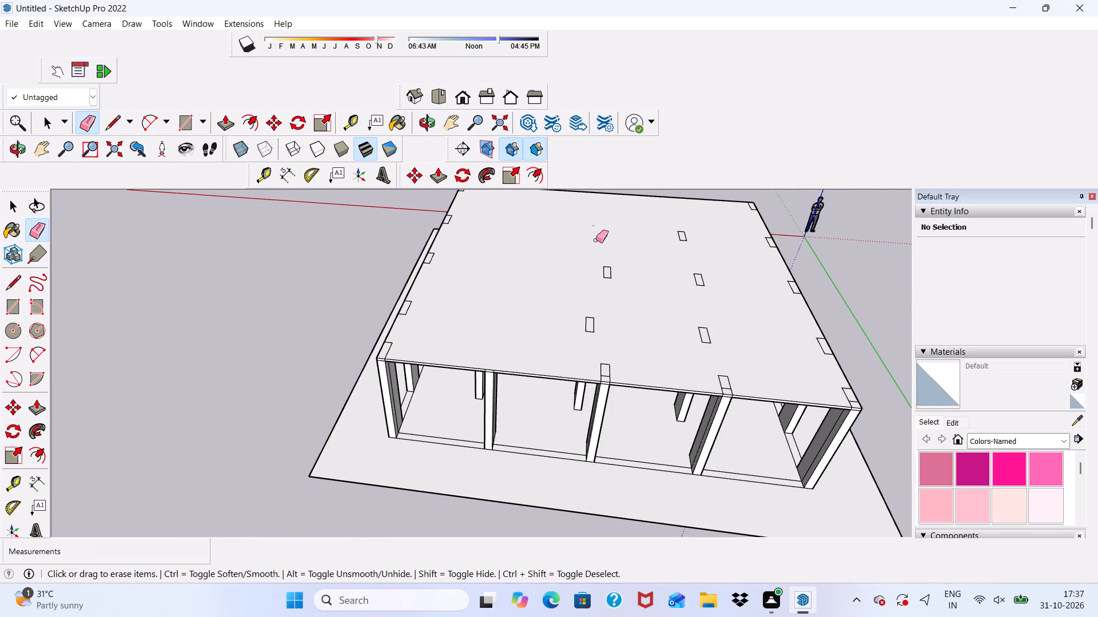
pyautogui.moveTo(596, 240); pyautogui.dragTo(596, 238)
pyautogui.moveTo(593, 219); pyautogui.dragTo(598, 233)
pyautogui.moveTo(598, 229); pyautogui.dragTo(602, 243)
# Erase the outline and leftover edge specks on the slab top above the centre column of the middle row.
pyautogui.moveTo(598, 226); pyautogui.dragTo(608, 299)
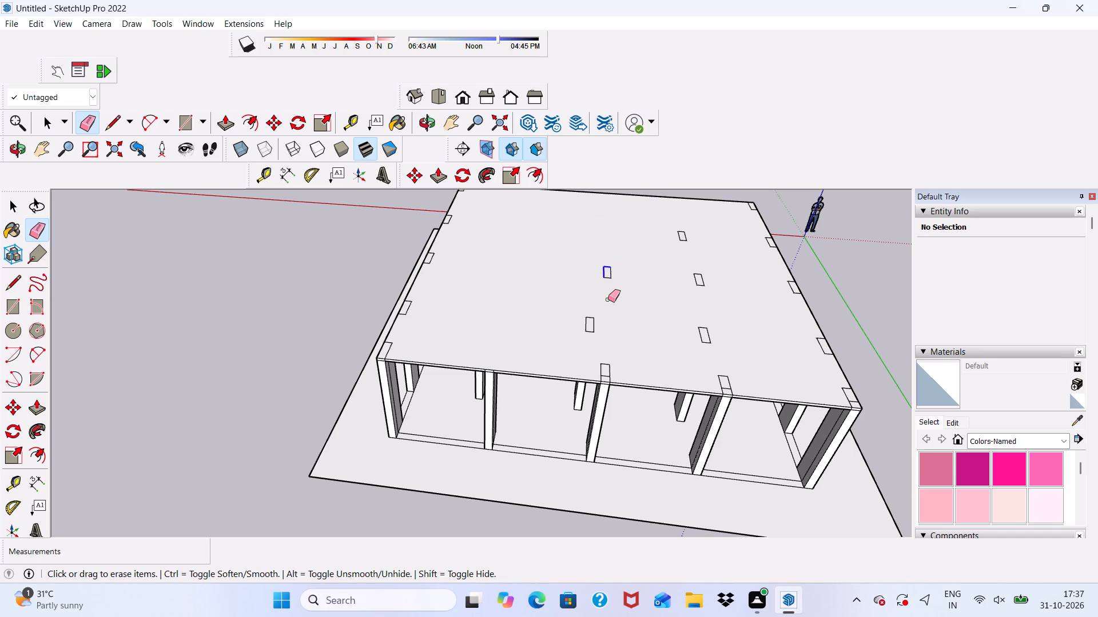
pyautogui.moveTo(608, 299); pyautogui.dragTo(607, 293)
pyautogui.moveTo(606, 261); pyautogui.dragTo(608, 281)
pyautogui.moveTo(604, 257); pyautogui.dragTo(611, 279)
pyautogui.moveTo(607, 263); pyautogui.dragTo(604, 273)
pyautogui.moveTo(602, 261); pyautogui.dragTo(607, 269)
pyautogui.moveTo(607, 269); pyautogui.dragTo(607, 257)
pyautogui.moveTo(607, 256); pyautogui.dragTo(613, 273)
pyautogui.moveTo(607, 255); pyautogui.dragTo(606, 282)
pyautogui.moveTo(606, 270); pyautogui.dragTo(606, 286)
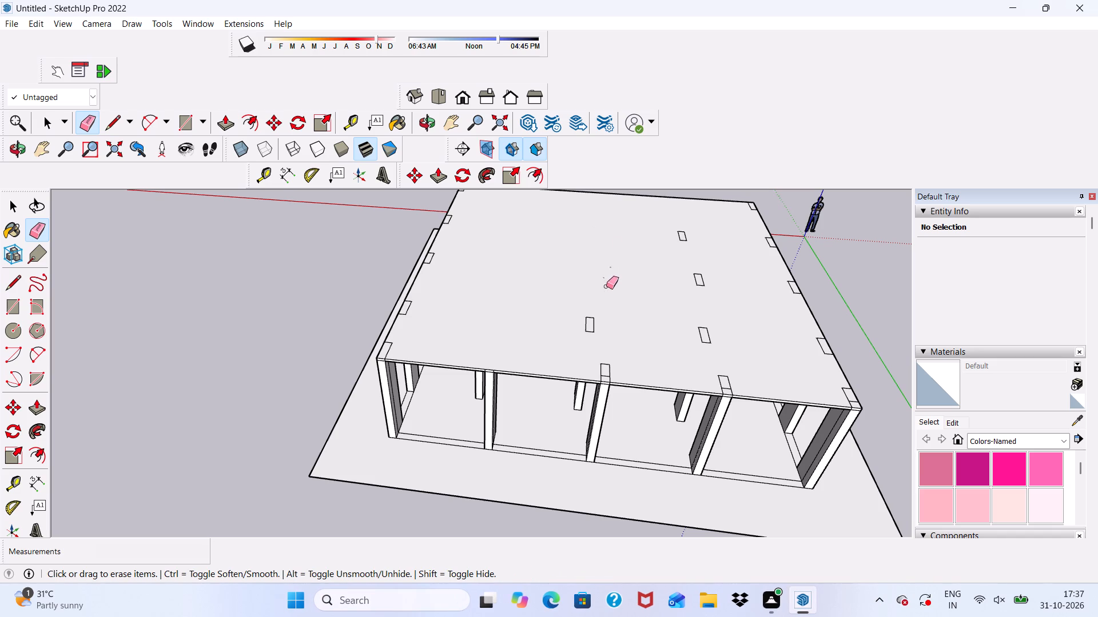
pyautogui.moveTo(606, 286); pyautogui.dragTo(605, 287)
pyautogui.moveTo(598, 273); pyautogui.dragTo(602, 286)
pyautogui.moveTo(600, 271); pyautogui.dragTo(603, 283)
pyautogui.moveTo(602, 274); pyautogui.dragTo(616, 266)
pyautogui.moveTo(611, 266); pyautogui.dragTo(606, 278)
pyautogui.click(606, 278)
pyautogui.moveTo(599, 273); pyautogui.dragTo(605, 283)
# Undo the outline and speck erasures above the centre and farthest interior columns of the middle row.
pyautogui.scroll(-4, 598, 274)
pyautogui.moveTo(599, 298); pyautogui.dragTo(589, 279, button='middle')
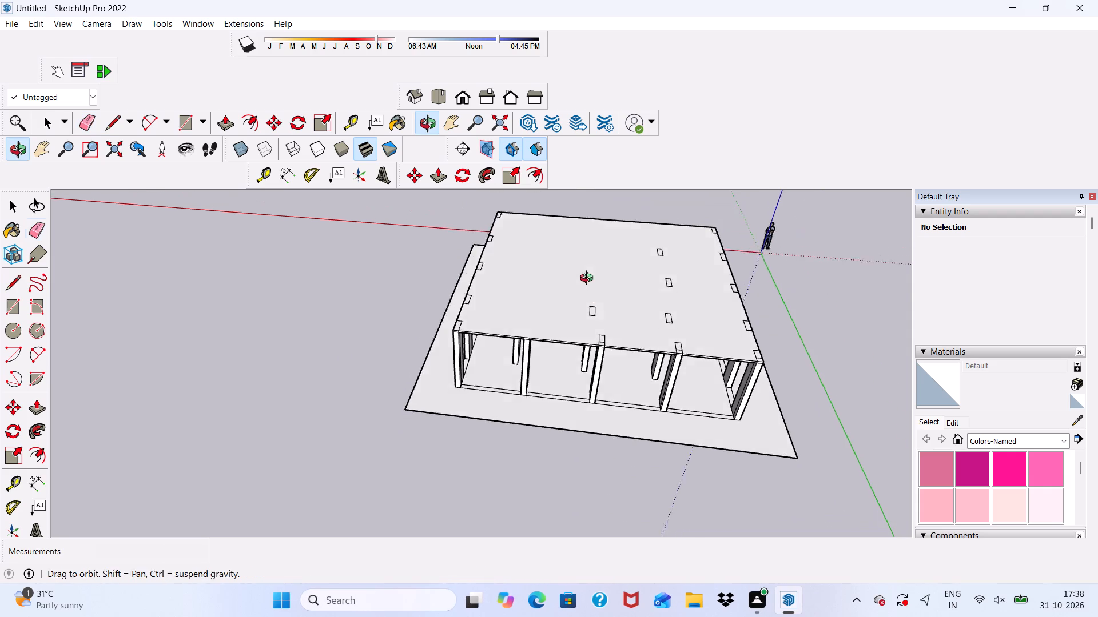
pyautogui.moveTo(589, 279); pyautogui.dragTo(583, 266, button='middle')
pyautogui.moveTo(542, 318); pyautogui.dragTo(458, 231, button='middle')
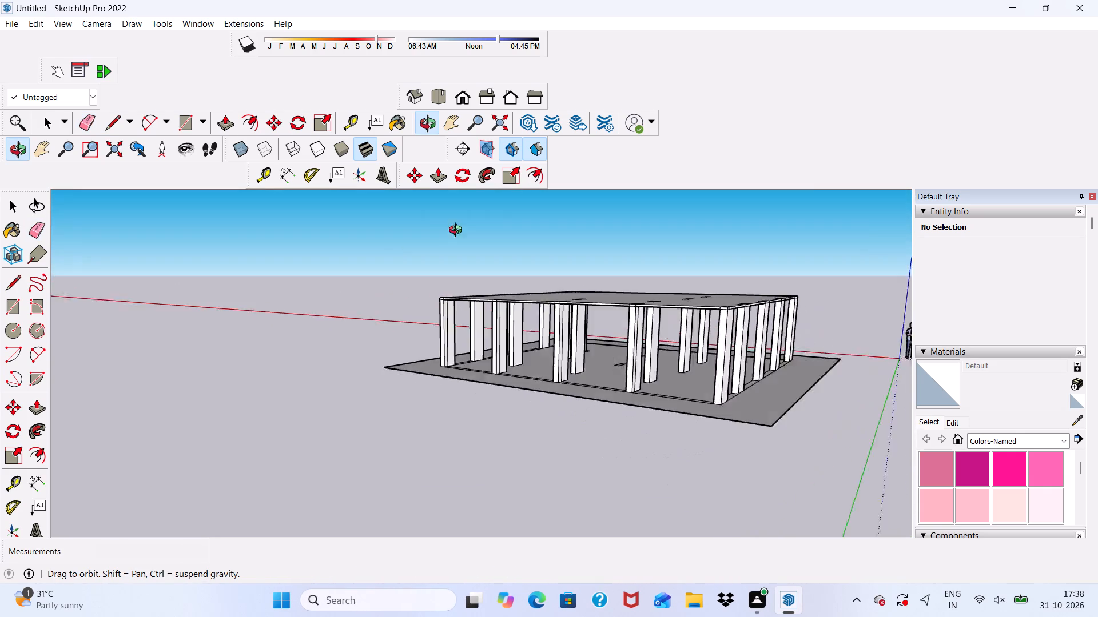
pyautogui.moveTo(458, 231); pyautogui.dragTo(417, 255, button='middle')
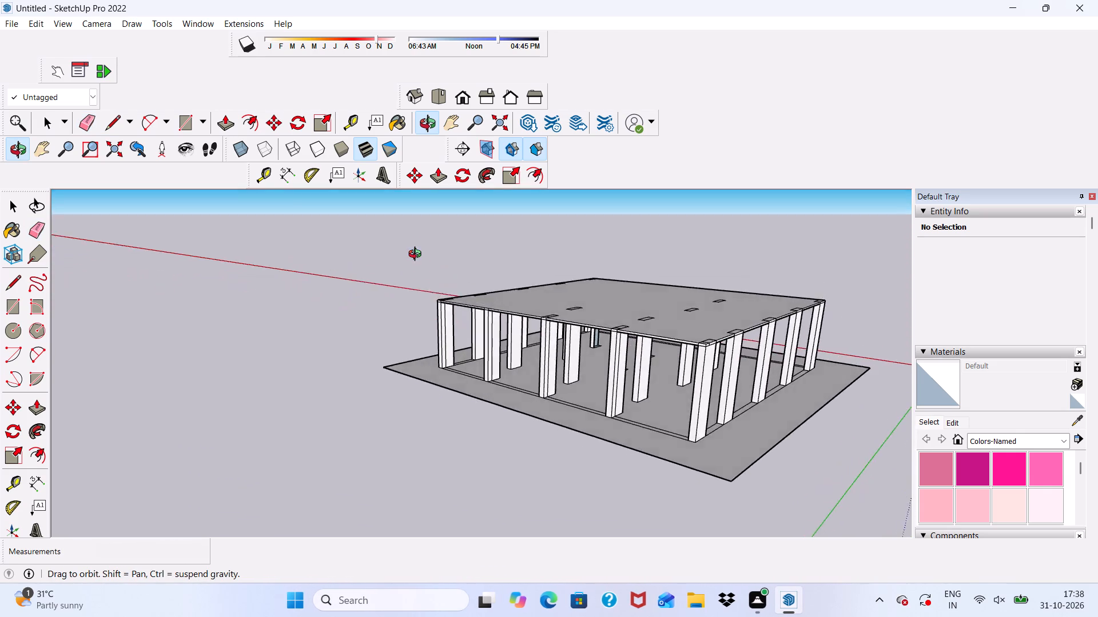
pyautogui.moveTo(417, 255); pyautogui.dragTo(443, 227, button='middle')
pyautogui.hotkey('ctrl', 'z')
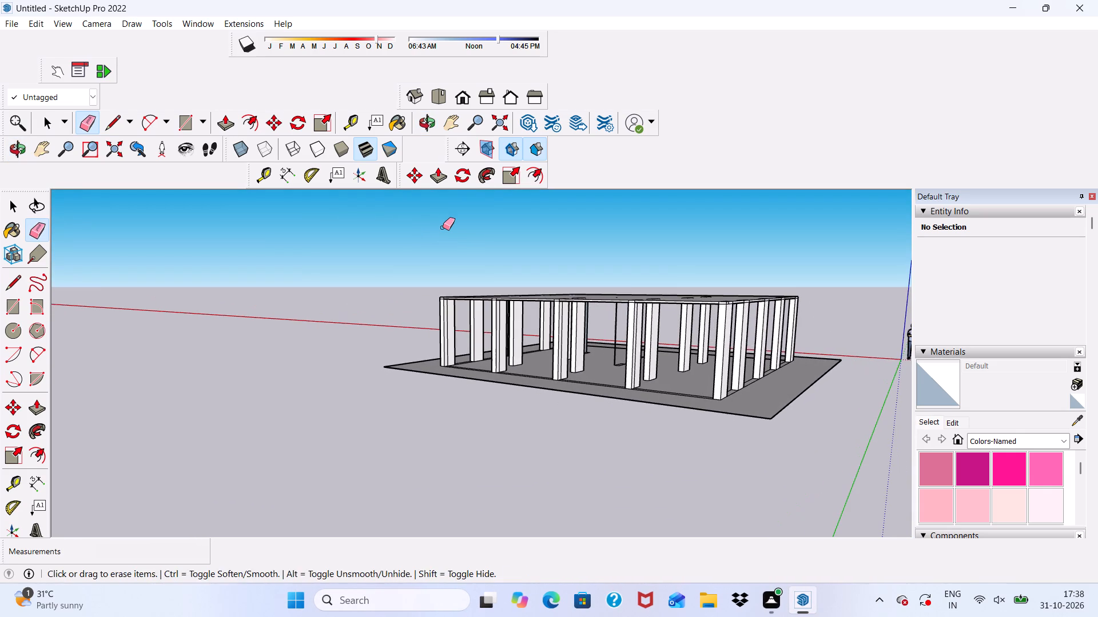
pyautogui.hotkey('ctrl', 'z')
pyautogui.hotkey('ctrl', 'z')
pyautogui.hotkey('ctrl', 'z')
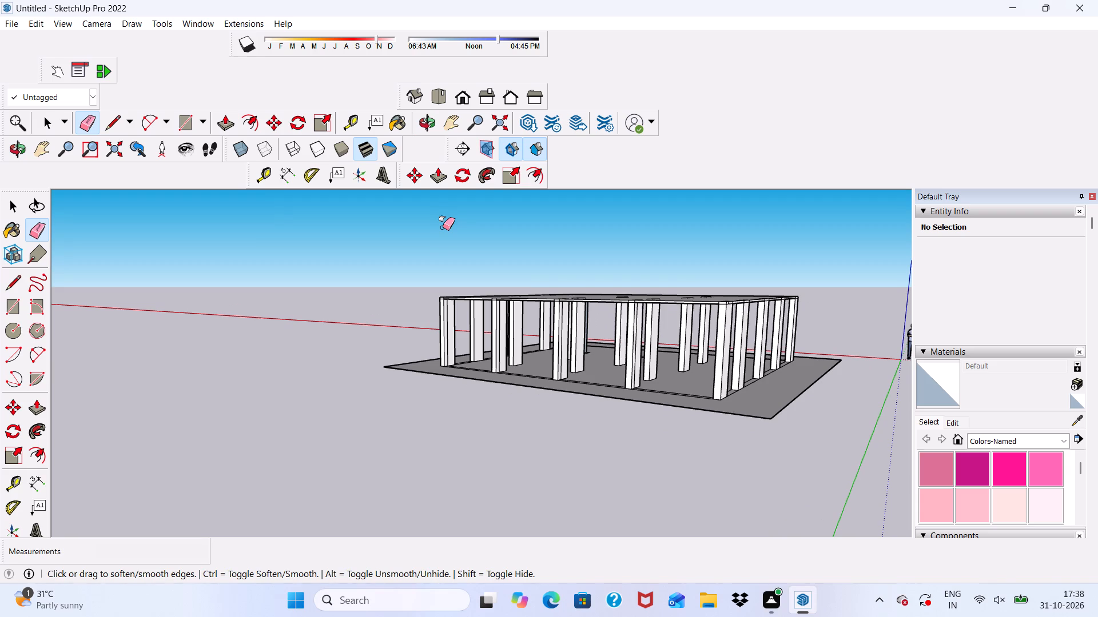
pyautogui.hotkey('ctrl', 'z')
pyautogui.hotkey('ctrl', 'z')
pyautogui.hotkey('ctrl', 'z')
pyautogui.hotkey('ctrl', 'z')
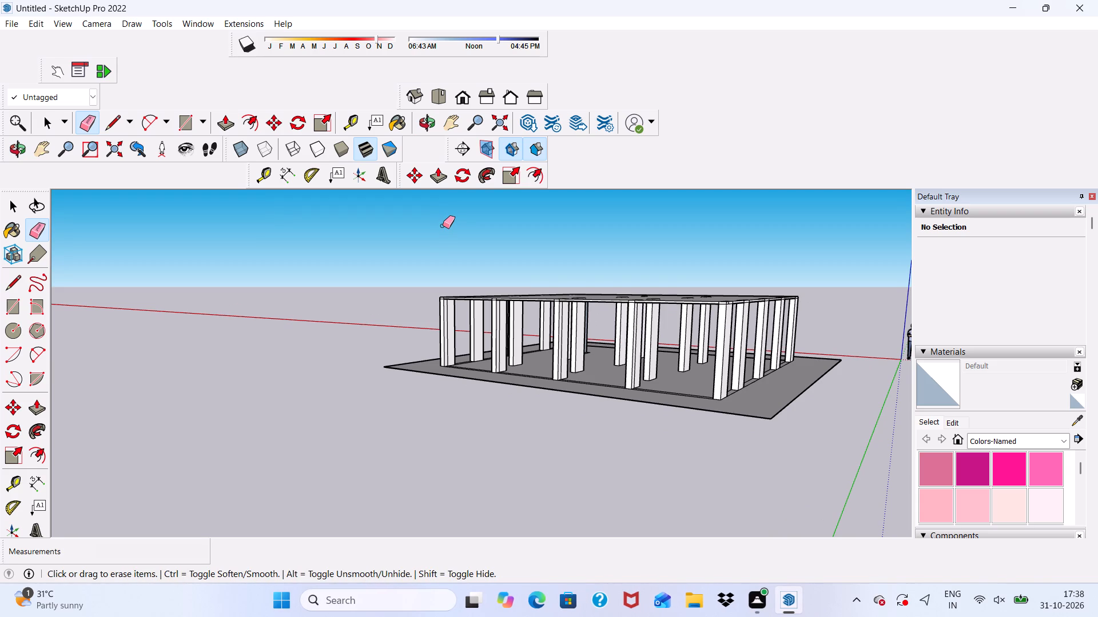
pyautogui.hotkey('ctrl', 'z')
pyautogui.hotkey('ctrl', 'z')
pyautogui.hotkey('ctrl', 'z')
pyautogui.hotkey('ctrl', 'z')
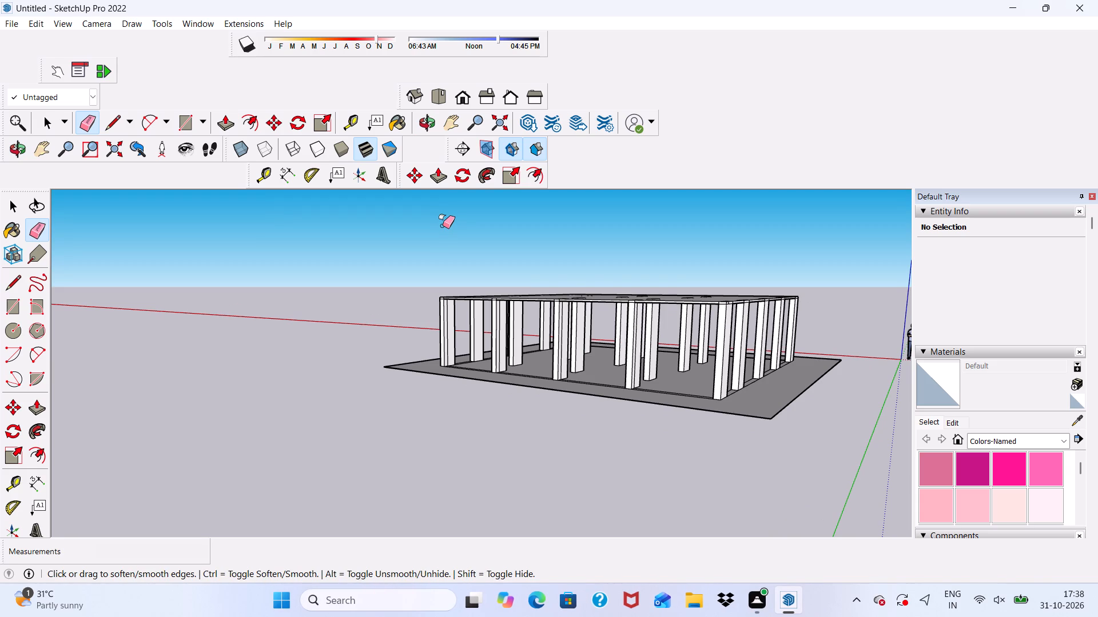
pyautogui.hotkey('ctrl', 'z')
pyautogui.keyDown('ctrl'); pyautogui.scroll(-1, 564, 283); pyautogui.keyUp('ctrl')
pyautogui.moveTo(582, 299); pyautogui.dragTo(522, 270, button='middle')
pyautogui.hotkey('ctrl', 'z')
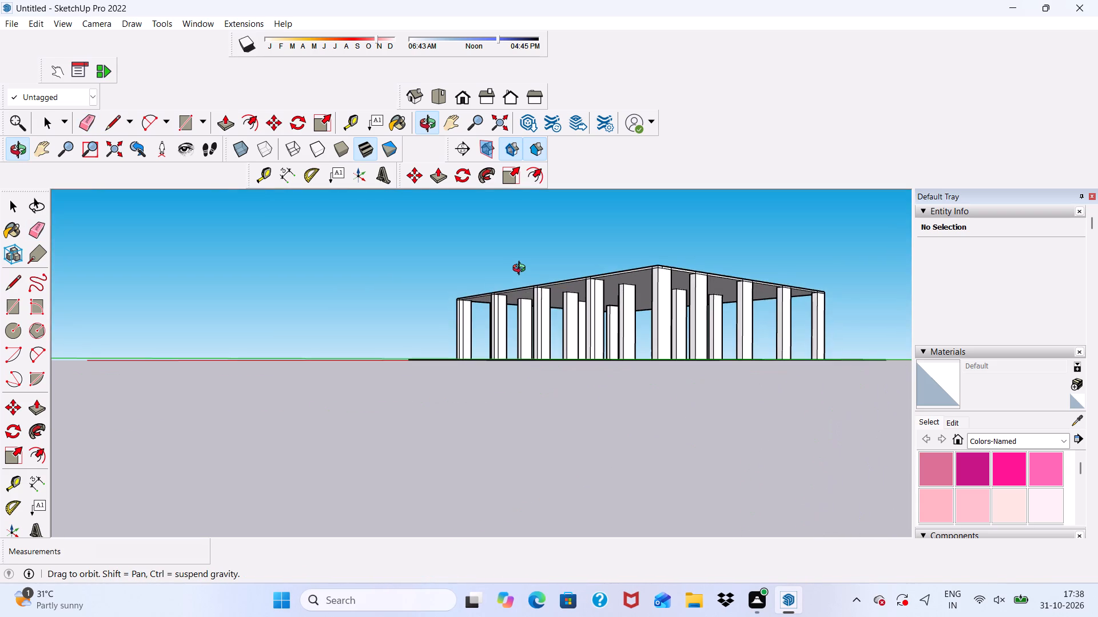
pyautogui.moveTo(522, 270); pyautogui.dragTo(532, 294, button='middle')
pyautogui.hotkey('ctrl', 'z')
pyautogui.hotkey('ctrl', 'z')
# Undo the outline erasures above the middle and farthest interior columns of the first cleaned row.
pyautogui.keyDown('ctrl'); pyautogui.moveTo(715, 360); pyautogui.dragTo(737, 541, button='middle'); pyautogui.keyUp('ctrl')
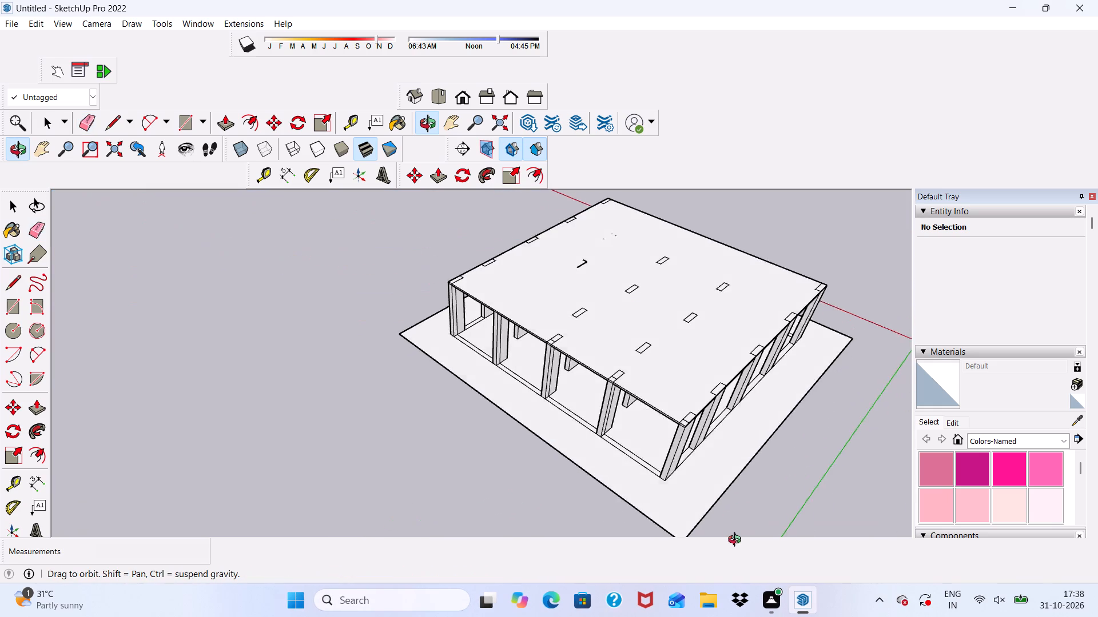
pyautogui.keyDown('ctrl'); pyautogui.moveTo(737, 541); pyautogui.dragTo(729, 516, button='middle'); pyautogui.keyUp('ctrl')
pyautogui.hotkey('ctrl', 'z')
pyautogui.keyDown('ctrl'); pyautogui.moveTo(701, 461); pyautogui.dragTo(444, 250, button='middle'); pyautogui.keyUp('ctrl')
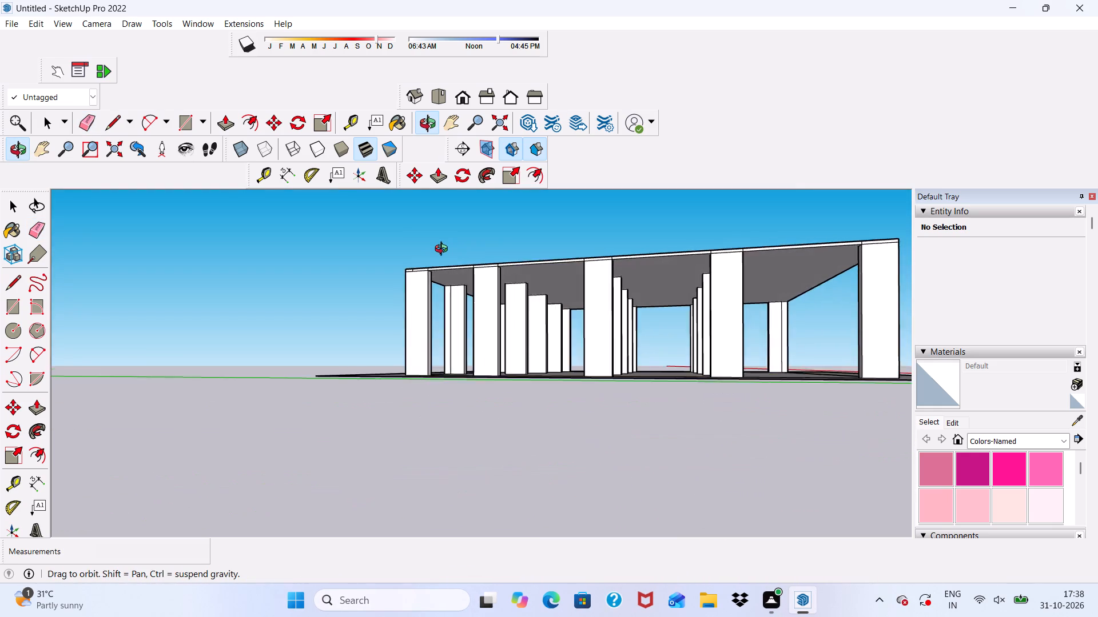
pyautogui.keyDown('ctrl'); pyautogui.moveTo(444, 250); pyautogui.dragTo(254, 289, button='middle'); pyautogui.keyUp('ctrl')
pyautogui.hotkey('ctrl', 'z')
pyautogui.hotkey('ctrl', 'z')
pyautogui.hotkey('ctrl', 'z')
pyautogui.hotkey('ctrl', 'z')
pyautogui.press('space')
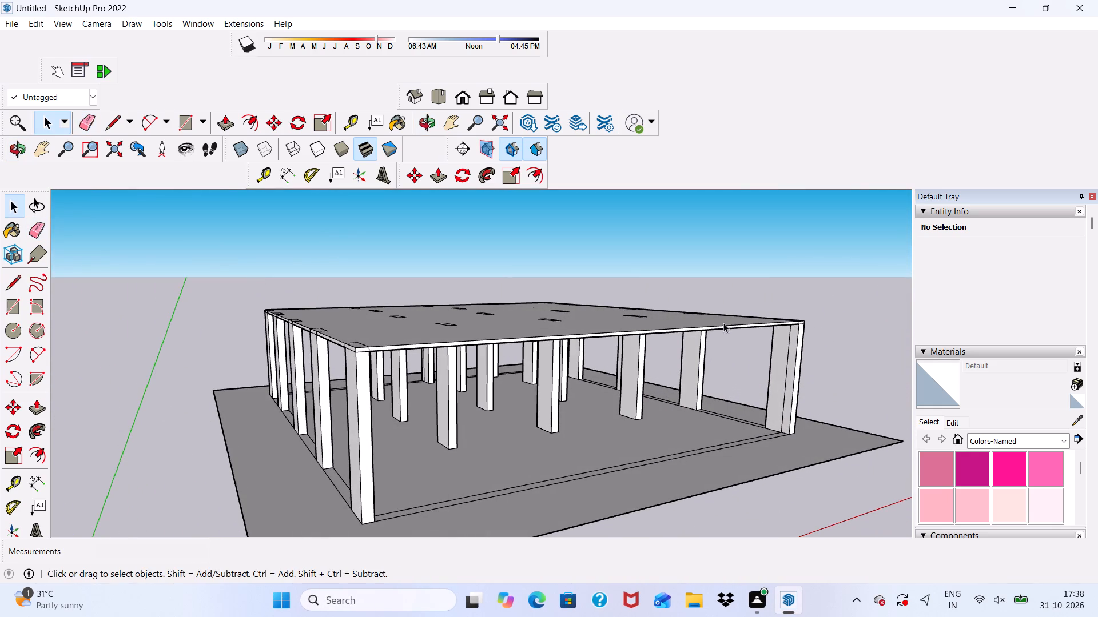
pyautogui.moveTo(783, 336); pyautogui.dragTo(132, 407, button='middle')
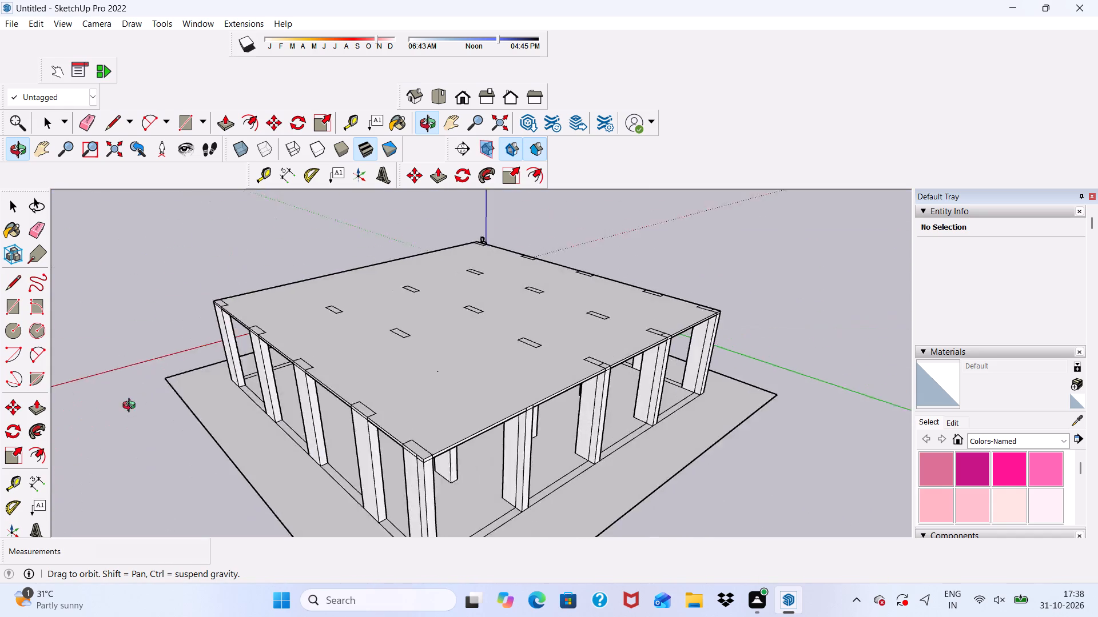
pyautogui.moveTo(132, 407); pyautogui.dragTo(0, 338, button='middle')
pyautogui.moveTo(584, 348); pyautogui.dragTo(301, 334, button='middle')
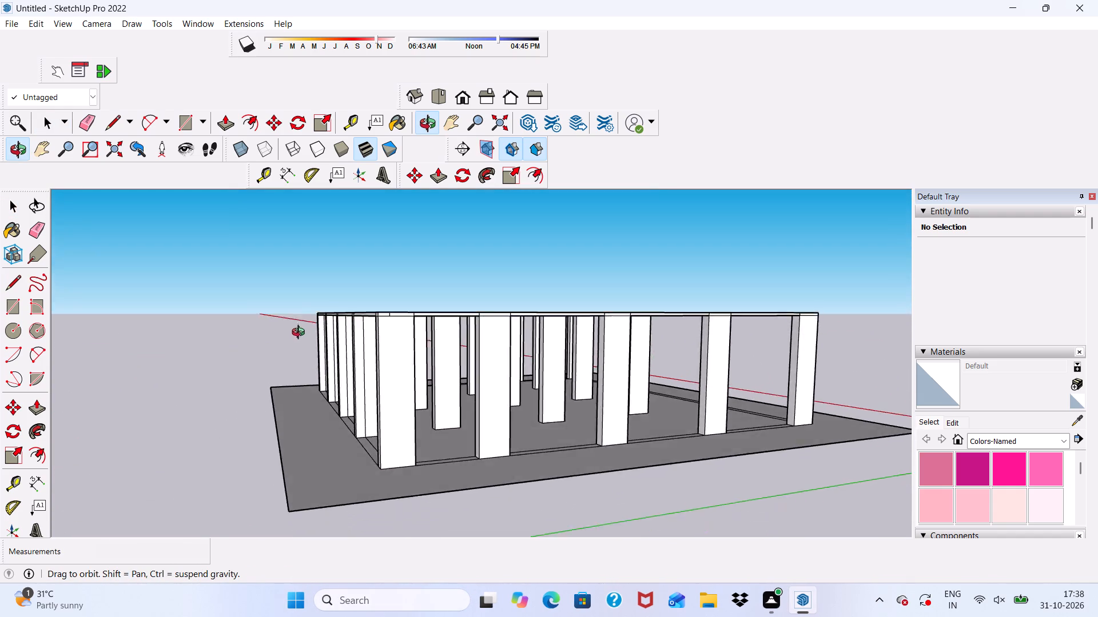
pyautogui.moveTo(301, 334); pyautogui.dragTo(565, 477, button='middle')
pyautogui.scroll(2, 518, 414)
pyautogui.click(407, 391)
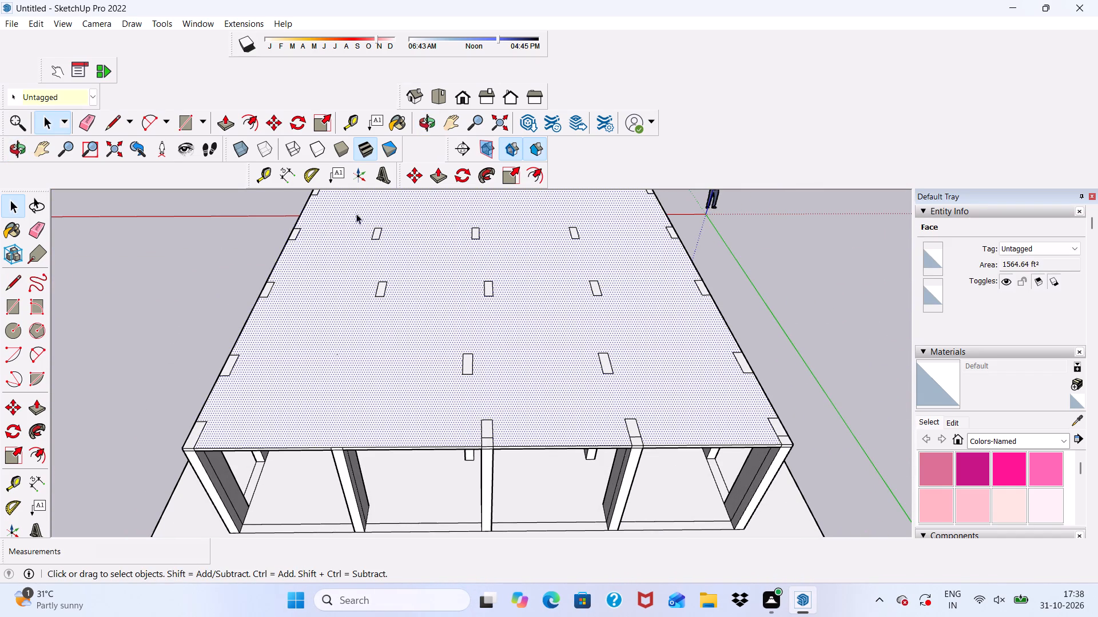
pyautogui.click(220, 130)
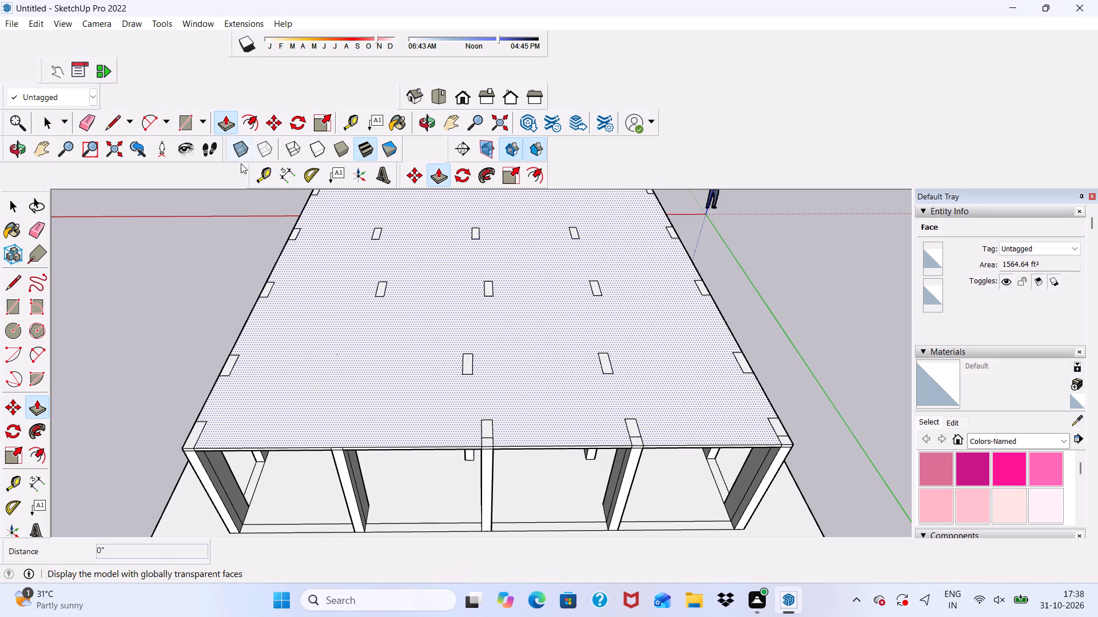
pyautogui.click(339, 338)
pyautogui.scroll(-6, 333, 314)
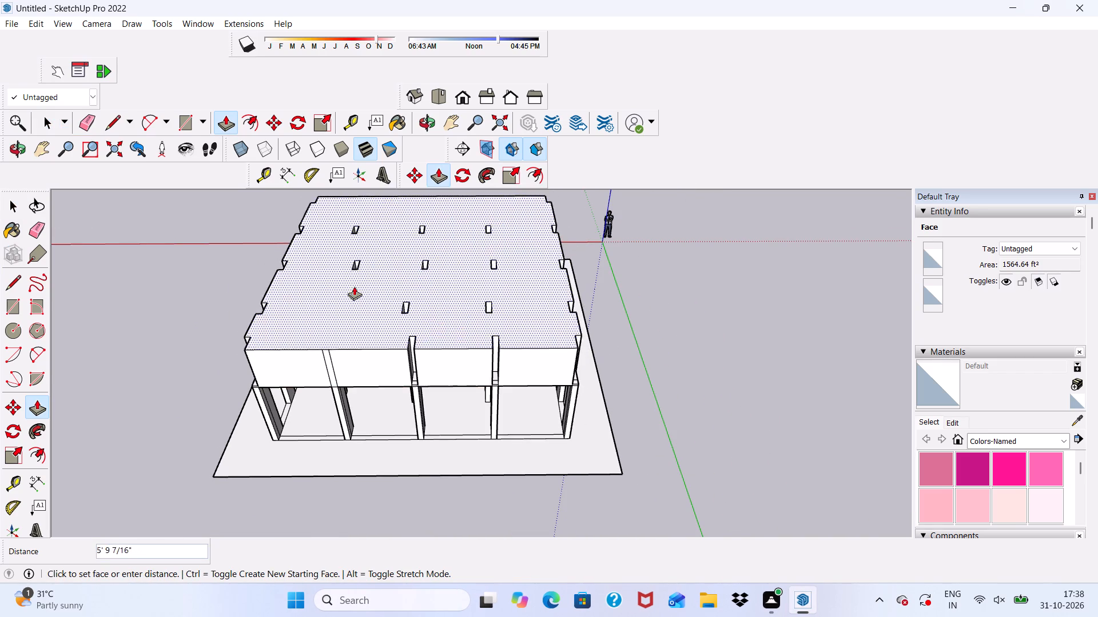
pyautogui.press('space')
# Erase edges of the slab-top outline above the corner interior column farthest along the slab's red-axis side.
pyautogui.scroll(-2, 351, 297)
pyautogui.scroll(11, 377, 350)
pyautogui.scroll(-4, 424, 357)
pyautogui.moveTo(419, 403); pyautogui.dragTo(543, 368, button='middle')
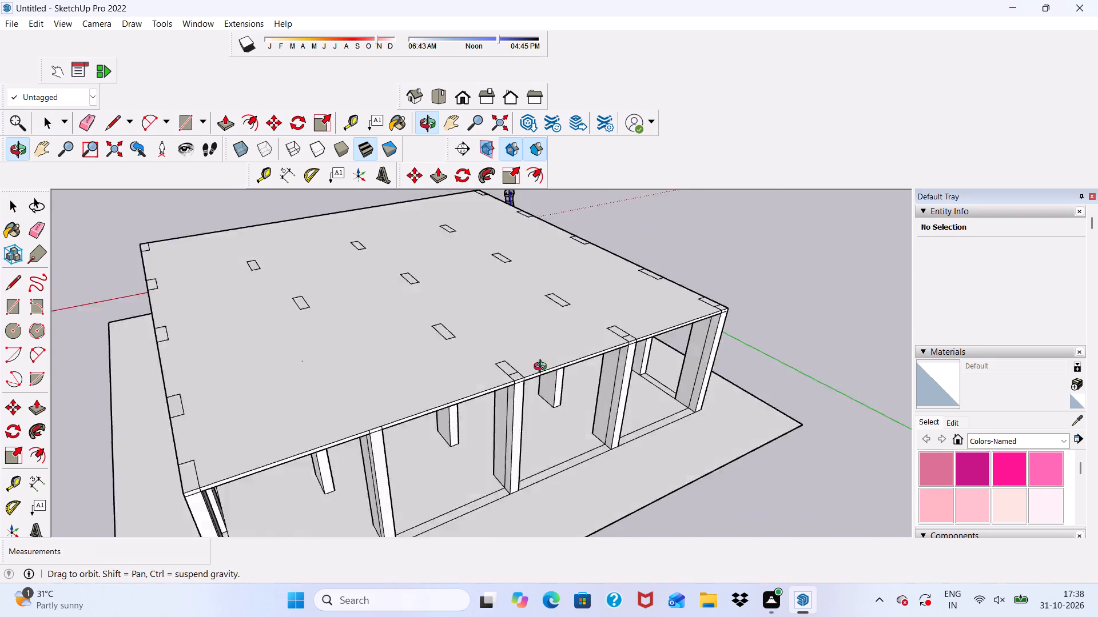
pyautogui.moveTo(543, 368); pyautogui.dragTo(594, 368, button='middle')
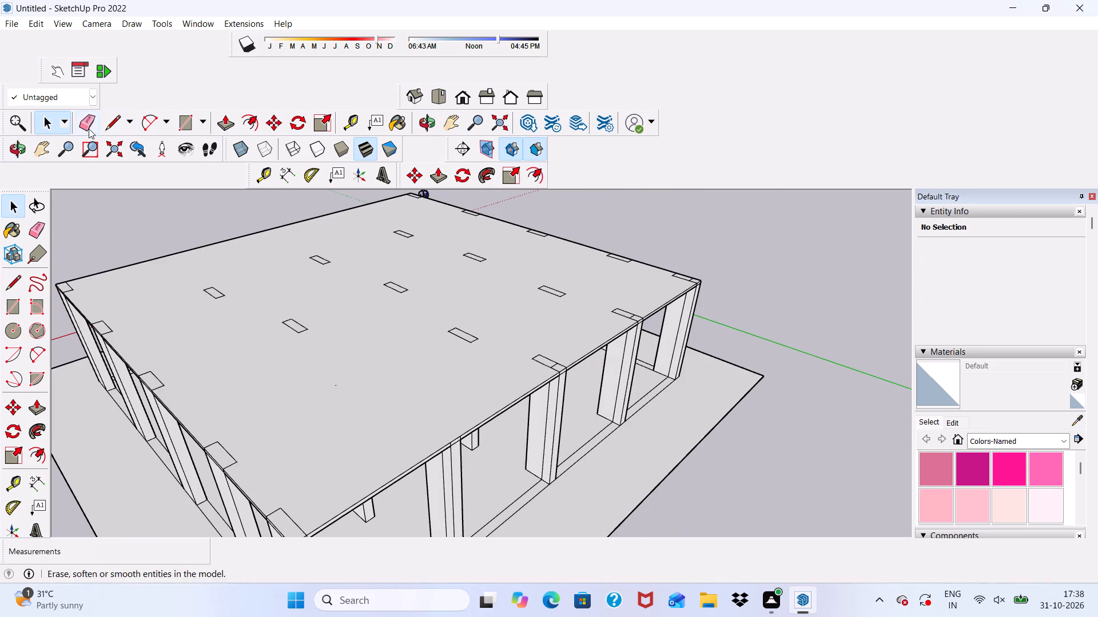
pyautogui.moveTo(79, 123); pyautogui.dragTo(86, 130)
pyautogui.moveTo(197, 275); pyautogui.dragTo(217, 310)
# Erase the slab-top outlines and leftover edges above the other corner column of that row and the interior column directly behind it.
pyautogui.scroll(-3, 228, 318)
pyautogui.moveTo(249, 348); pyautogui.dragTo(200, 298, button='middle')
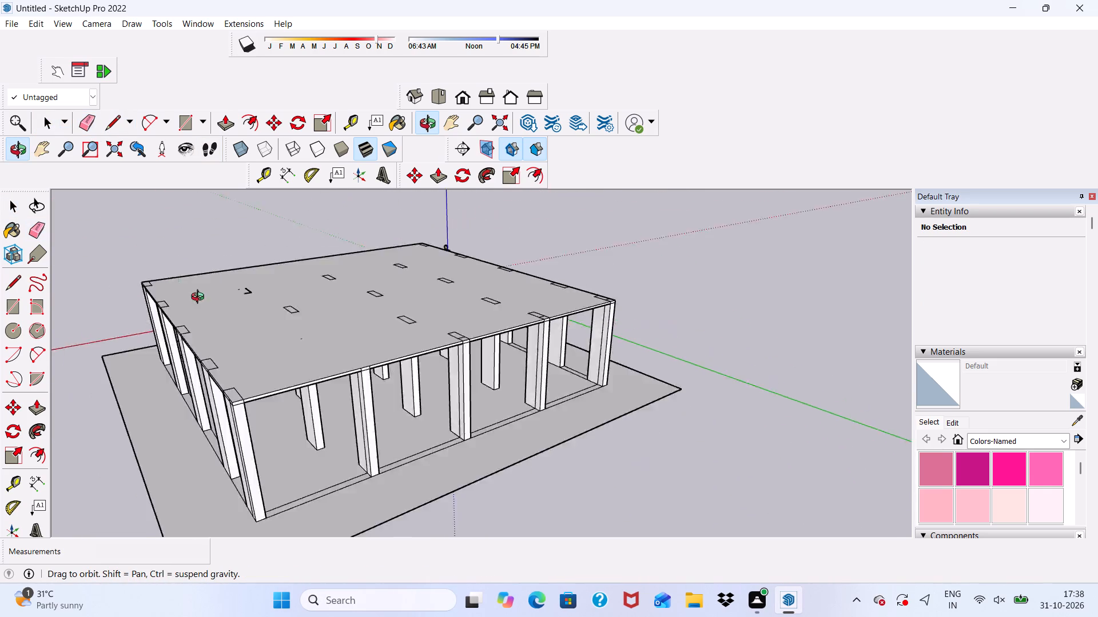
pyautogui.moveTo(200, 298); pyautogui.dragTo(0, 222, button='middle')
pyautogui.moveTo(425, 332); pyautogui.dragTo(63, 343, button='middle')
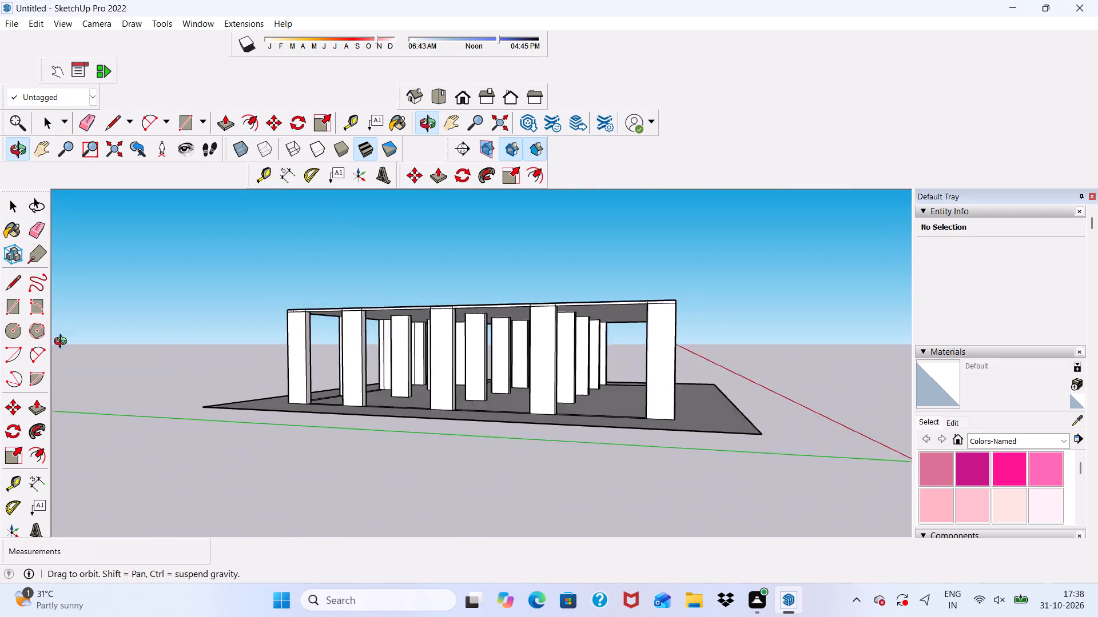
pyautogui.moveTo(63, 343); pyautogui.dragTo(0, 360, button='middle')
pyautogui.moveTo(509, 341); pyautogui.dragTo(292, 356, button='middle')
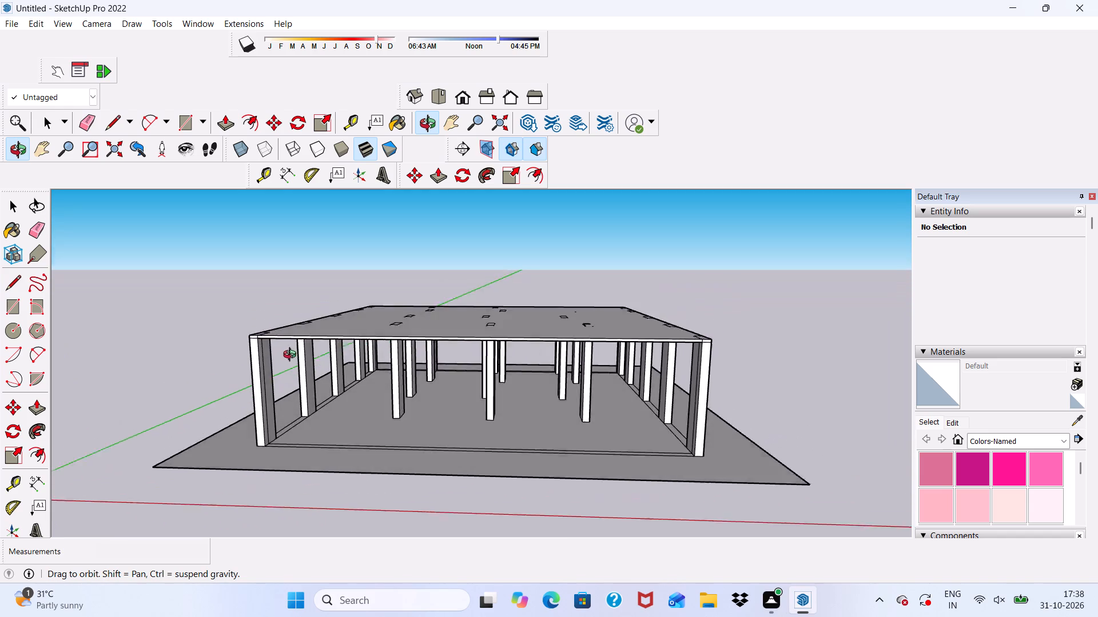
pyautogui.moveTo(292, 356); pyautogui.dragTo(265, 370, button='middle')
pyautogui.scroll(5, 420, 322)
pyautogui.moveTo(411, 307); pyautogui.dragTo(391, 322)
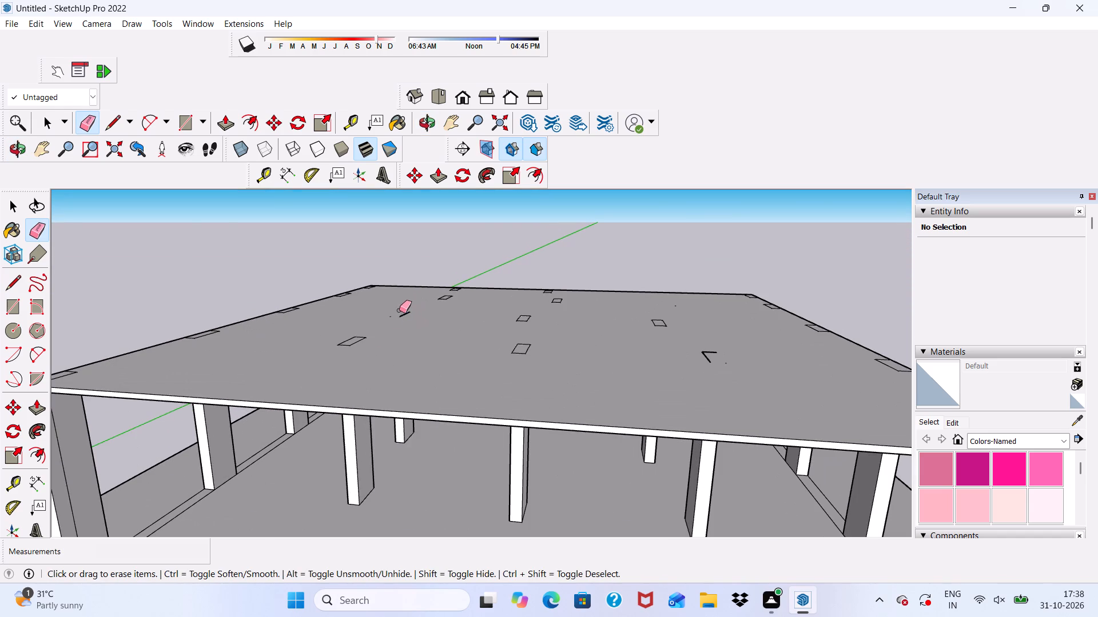
pyautogui.moveTo(399, 307); pyautogui.dragTo(401, 317)
pyautogui.moveTo(401, 307); pyautogui.dragTo(405, 318)
pyautogui.moveTo(403, 307); pyautogui.dragTo(354, 352)
pyautogui.moveTo(352, 348); pyautogui.dragTo(349, 338)
pyautogui.moveTo(345, 344); pyautogui.dragTo(342, 358)
pyautogui.moveTo(365, 320); pyautogui.dragTo(366, 342)
pyautogui.moveTo(366, 322); pyautogui.dragTo(366, 327)
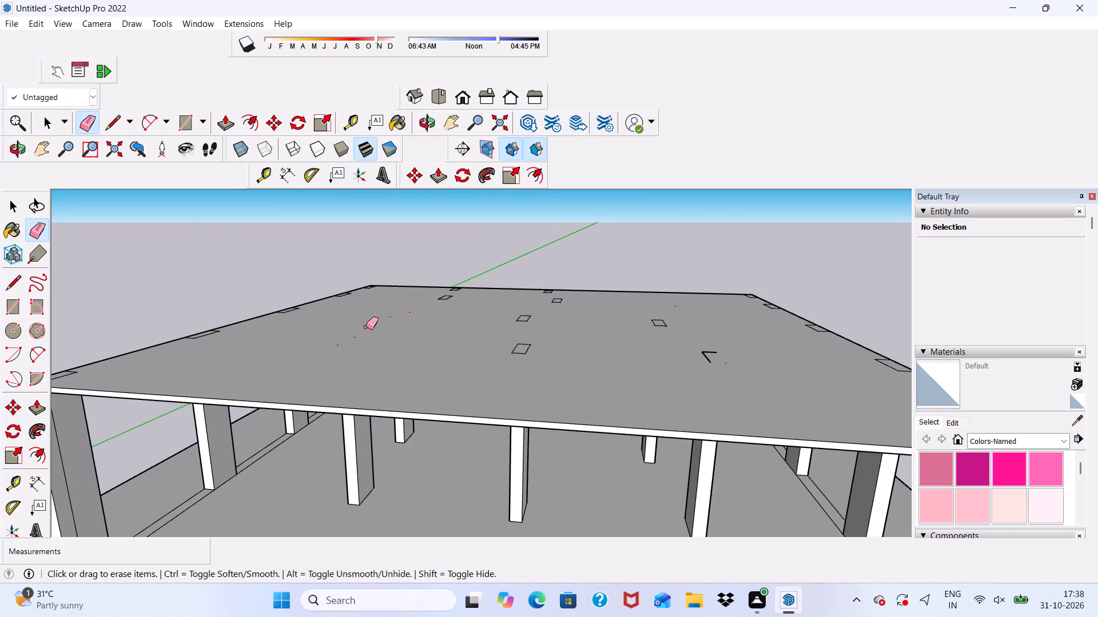
# Examine the building from below and above to check the columns and the remaining slab-top outlines.
pyautogui.scroll(-6, 367, 326)
pyautogui.moveTo(394, 333); pyautogui.dragTo(292, 272, button='middle')
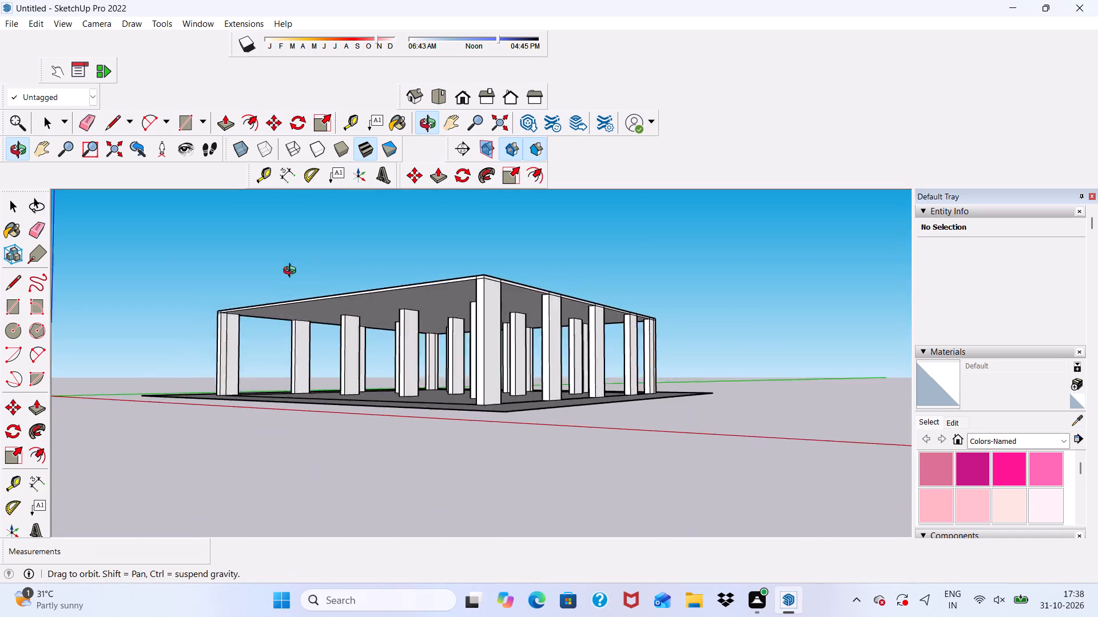
pyautogui.moveTo(292, 272); pyautogui.dragTo(485, 282, button='middle')
pyautogui.moveTo(494, 255); pyautogui.dragTo(509, 285, button='middle')
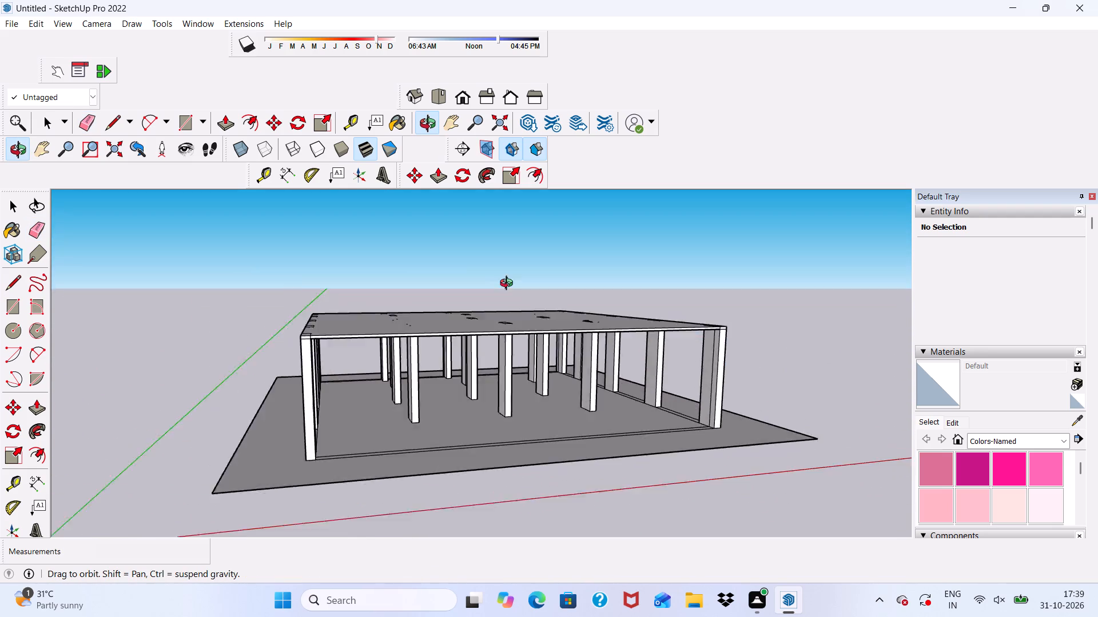
pyautogui.moveTo(509, 285); pyautogui.dragTo(821, 340, button='middle')
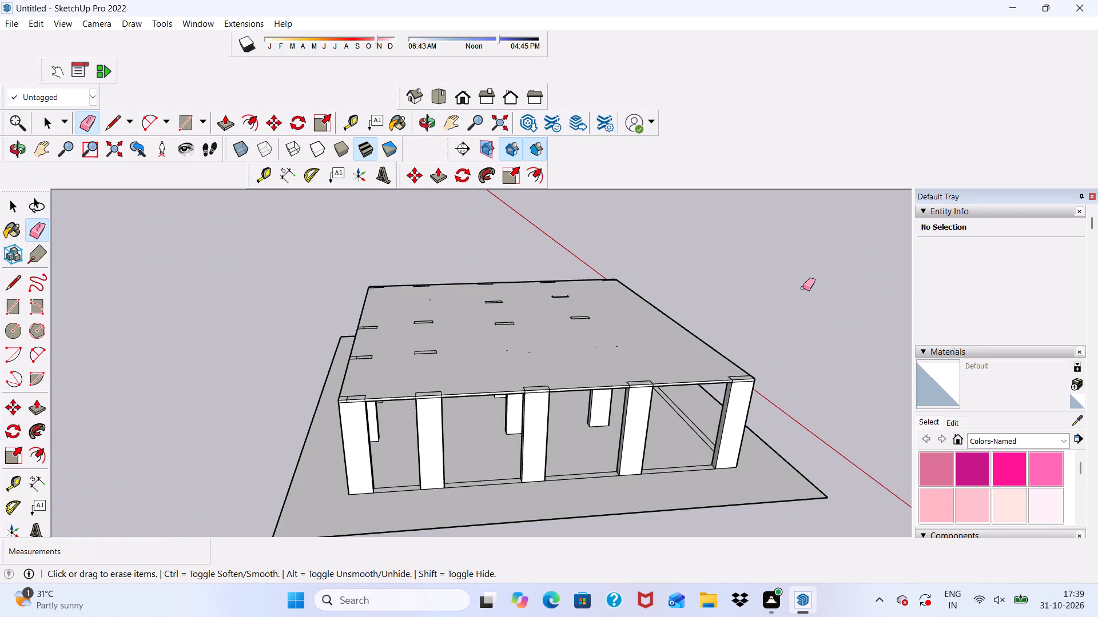
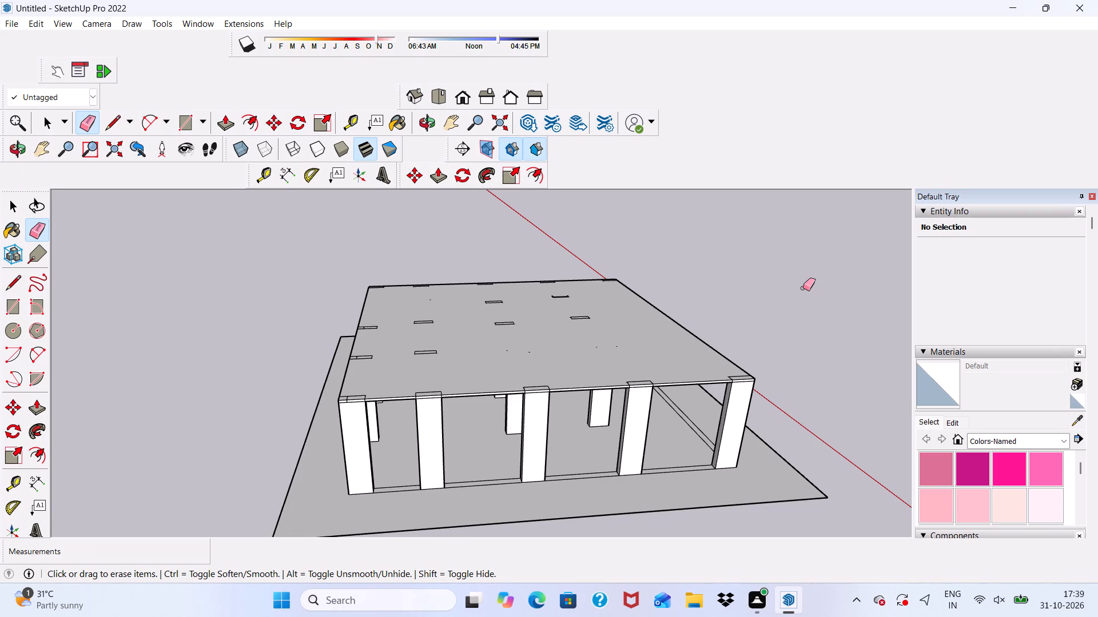
# Erase the slab-top outline above the central interior column and undo the last erasure stroke.
pyautogui.scroll(1, 803, 288)
pyautogui.scroll(-3, 799, 283)
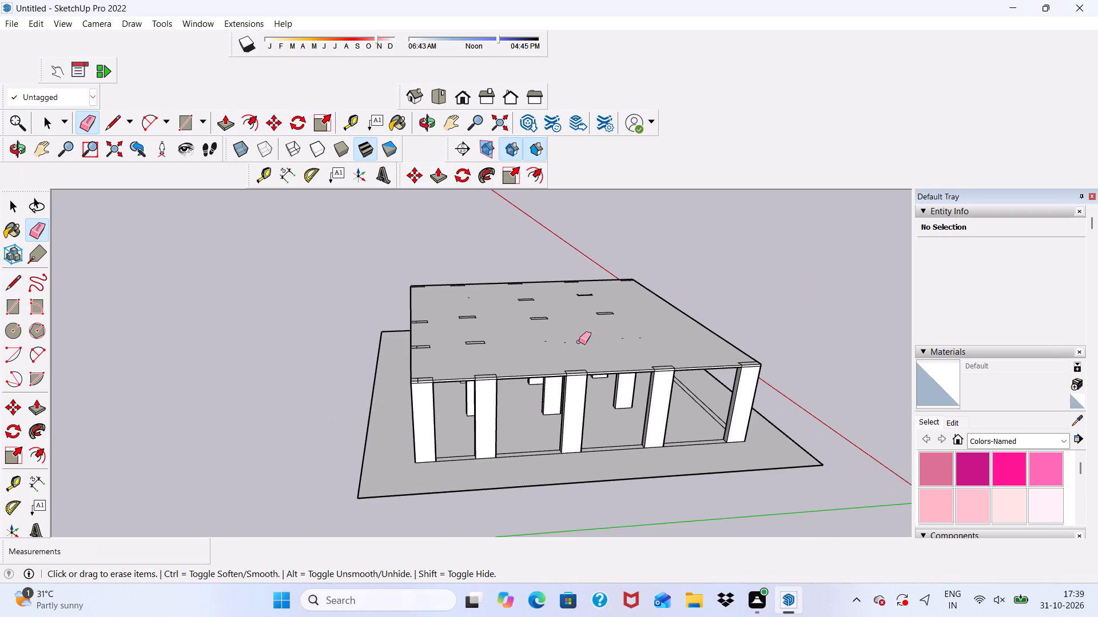
pyautogui.moveTo(577, 342); pyautogui.dragTo(274, 277, button='middle')
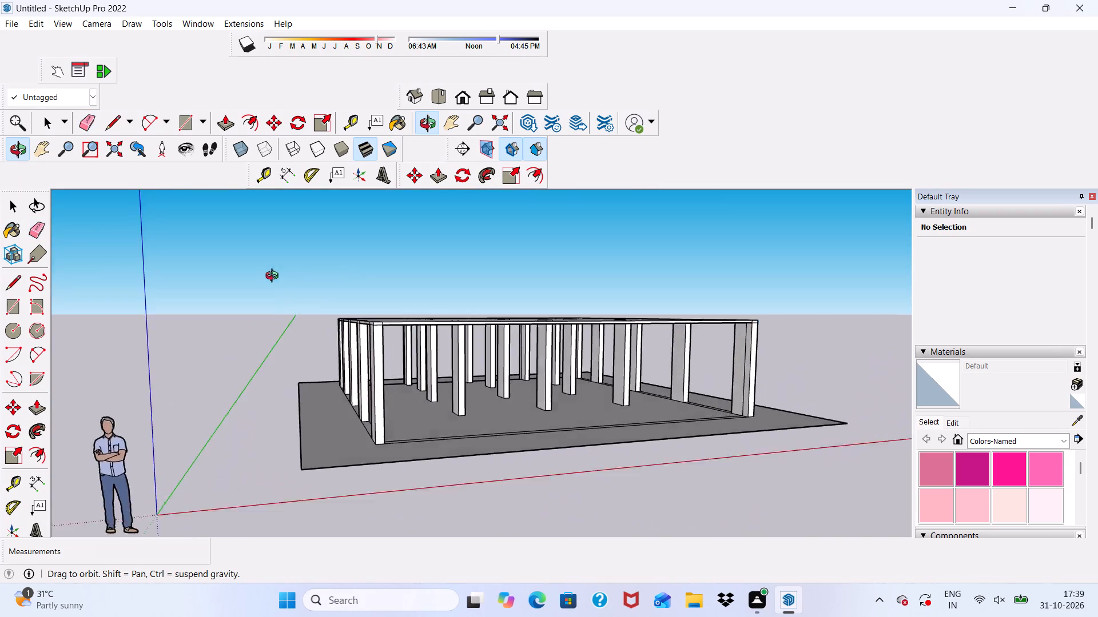
pyautogui.moveTo(274, 277); pyautogui.dragTo(285, 292, button='middle')
pyautogui.scroll(4, 495, 293)
pyautogui.moveTo(495, 331); pyautogui.dragTo(512, 360)
pyautogui.moveTo(511, 332); pyautogui.dragTo(515, 348)
pyautogui.moveTo(511, 333); pyautogui.dragTo(512, 344)
pyautogui.moveTo(503, 324); pyautogui.dragTo(504, 337)
pyautogui.moveTo(501, 320); pyautogui.dragTo(505, 331)
pyautogui.scroll(-4, 518, 328)
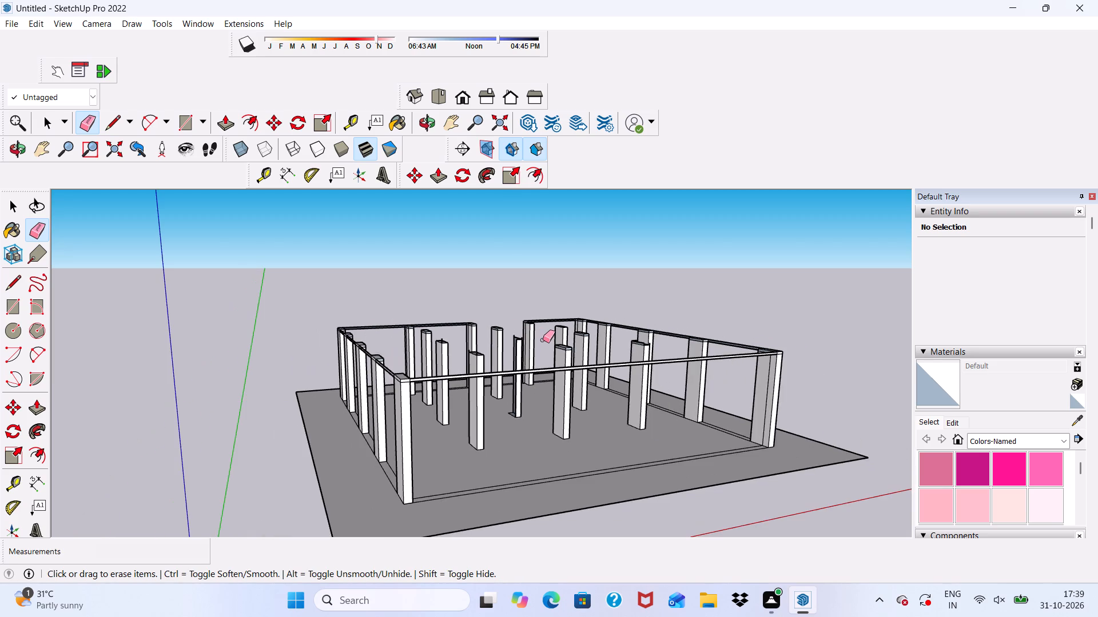
pyautogui.hotkey('ctrl', 'z')
pyautogui.press('space')
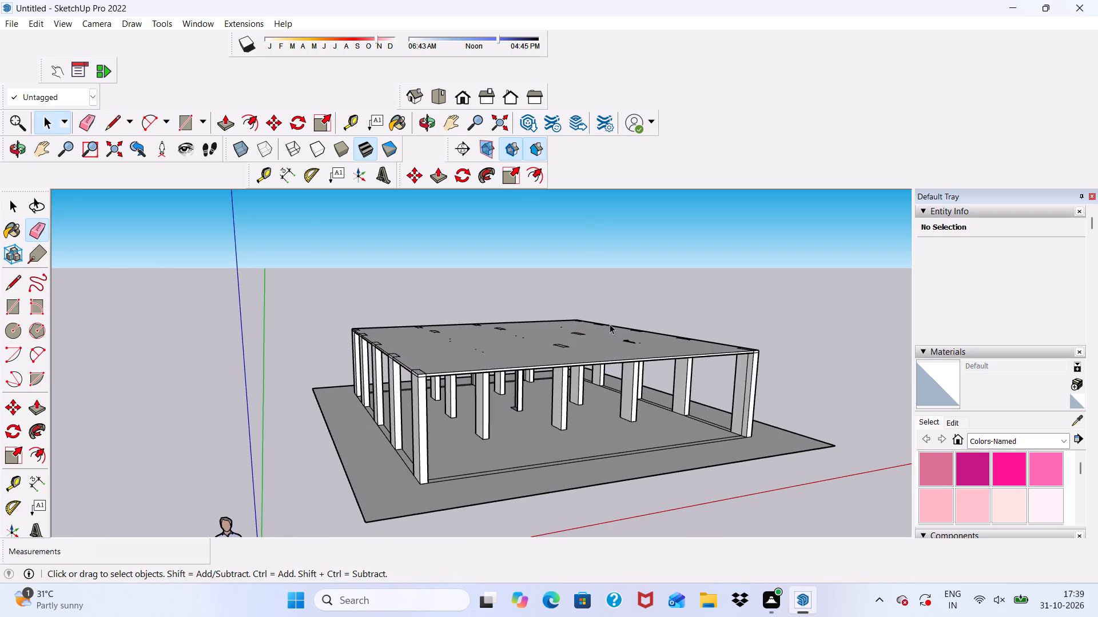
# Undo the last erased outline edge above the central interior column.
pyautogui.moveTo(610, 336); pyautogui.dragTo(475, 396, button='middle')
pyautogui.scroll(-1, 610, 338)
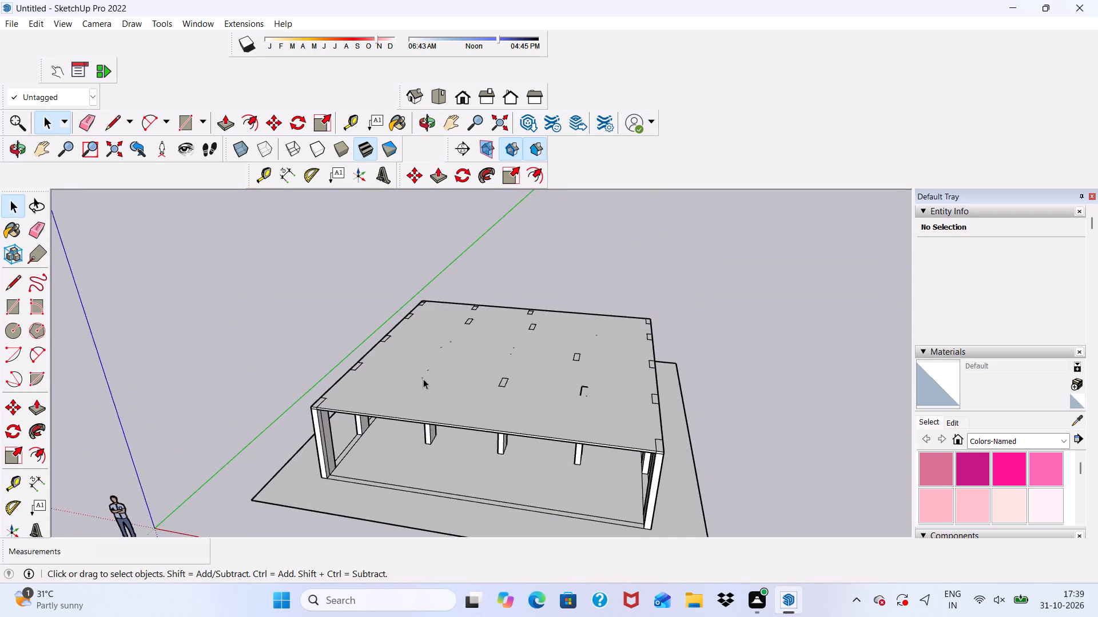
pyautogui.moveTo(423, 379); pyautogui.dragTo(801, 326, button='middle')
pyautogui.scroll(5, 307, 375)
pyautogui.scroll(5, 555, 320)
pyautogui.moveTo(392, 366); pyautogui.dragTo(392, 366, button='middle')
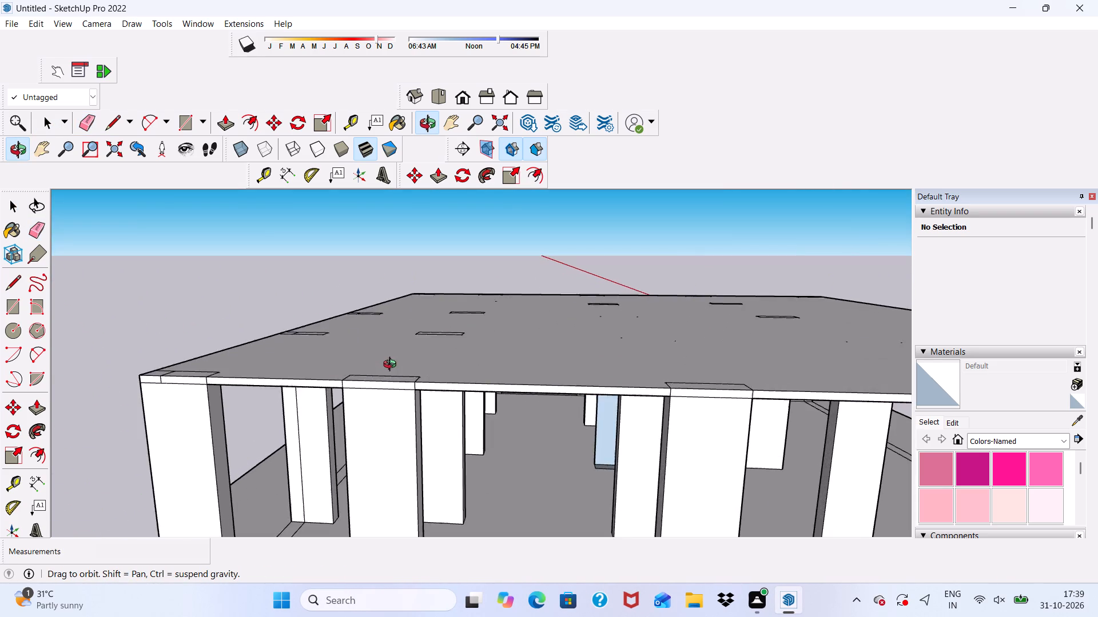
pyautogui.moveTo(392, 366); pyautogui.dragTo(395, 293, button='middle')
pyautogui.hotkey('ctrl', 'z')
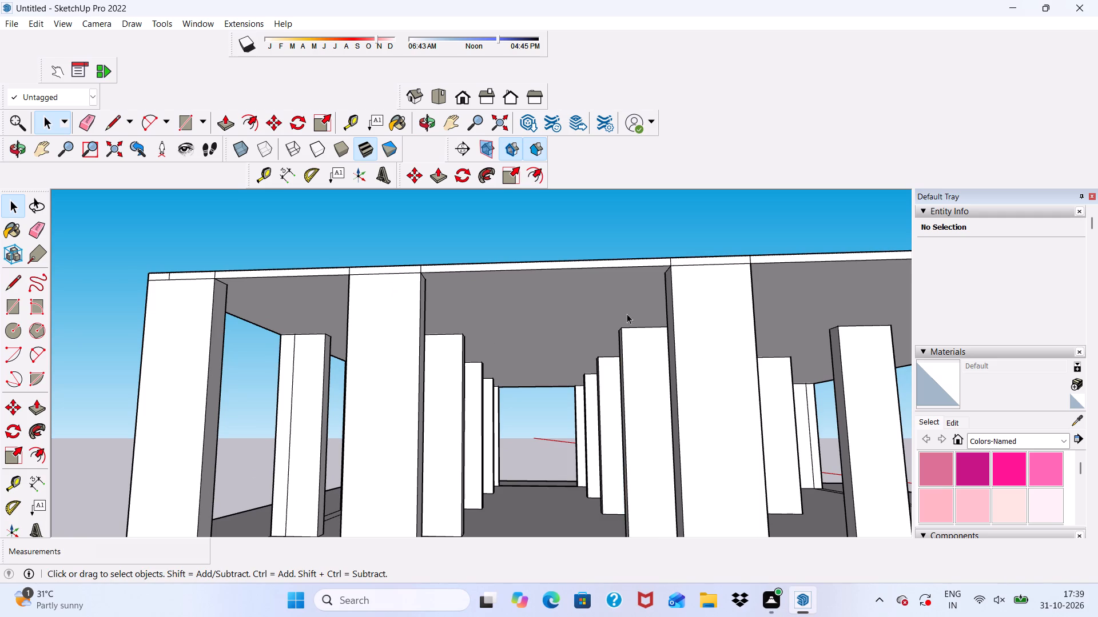
# Examine the building from below, along its sides and from above to check the columns and remaining slab-top outlines.
pyautogui.scroll(-3, 510, 304)
pyautogui.moveTo(524, 313); pyautogui.dragTo(437, 329, button='middle')
pyautogui.scroll(-2, 444, 308)
pyautogui.scroll(-4, 512, 230)
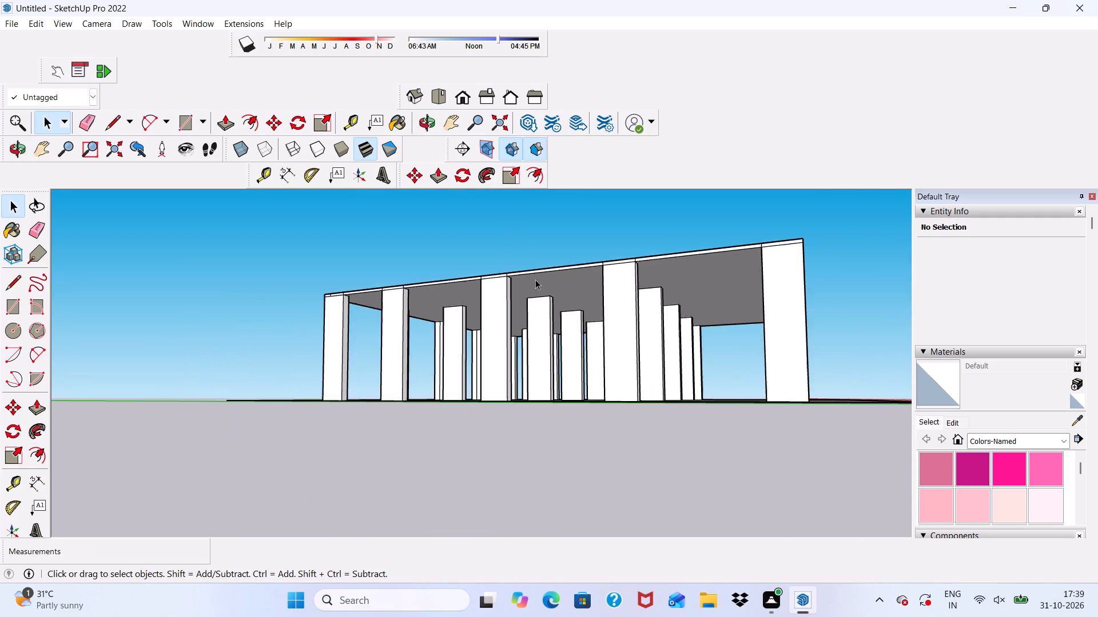
pyautogui.moveTo(540, 289); pyautogui.dragTo(569, 370, button='middle')
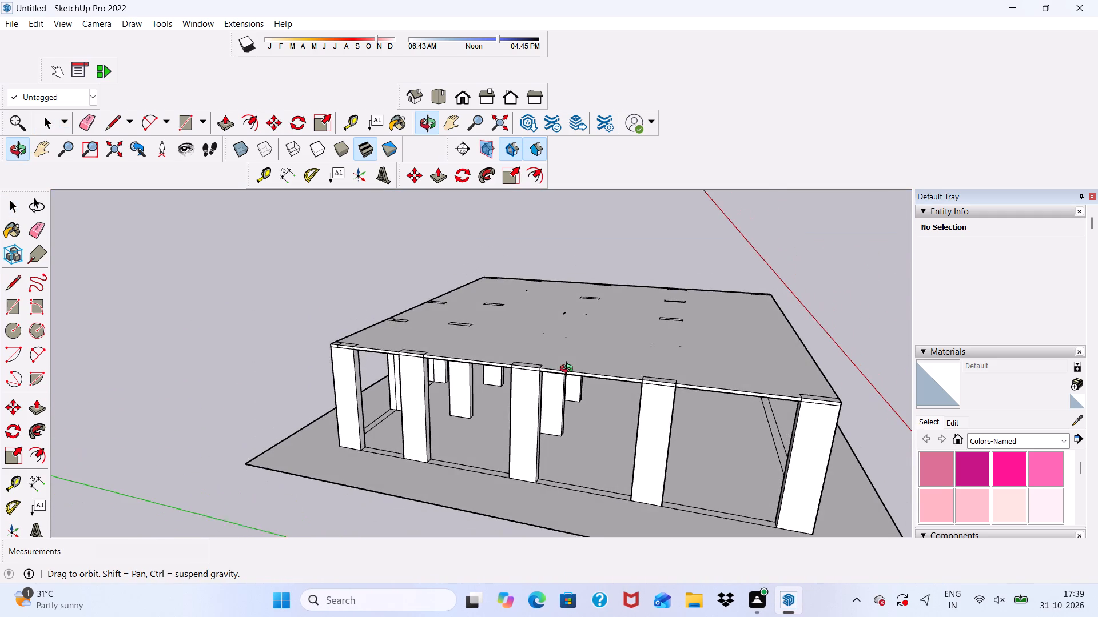
pyautogui.moveTo(569, 370); pyautogui.dragTo(569, 370, button='middle')
pyautogui.moveTo(563, 336); pyautogui.dragTo(483, 260, button='middle')
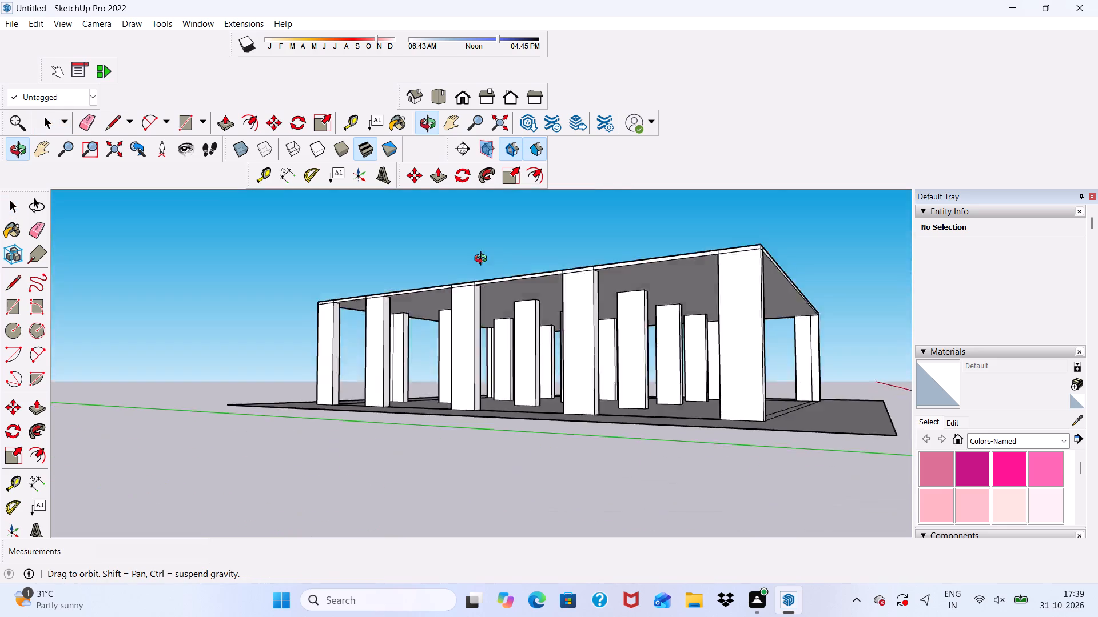
pyautogui.moveTo(483, 260); pyautogui.dragTo(350, 297, button='middle')
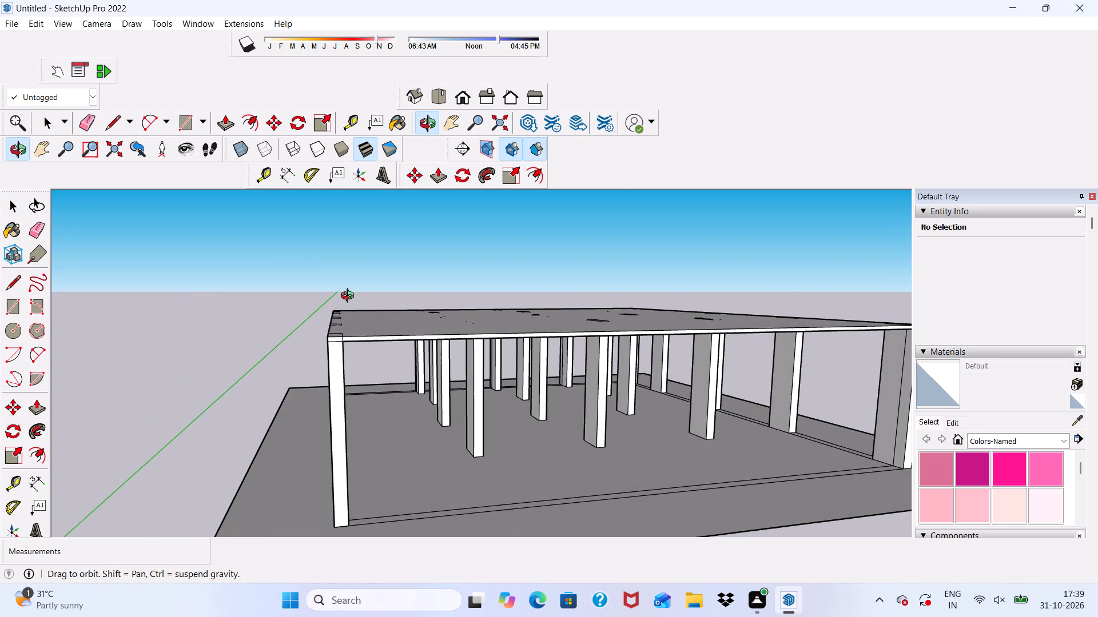
pyautogui.moveTo(350, 297); pyautogui.dragTo(380, 336, button='middle')
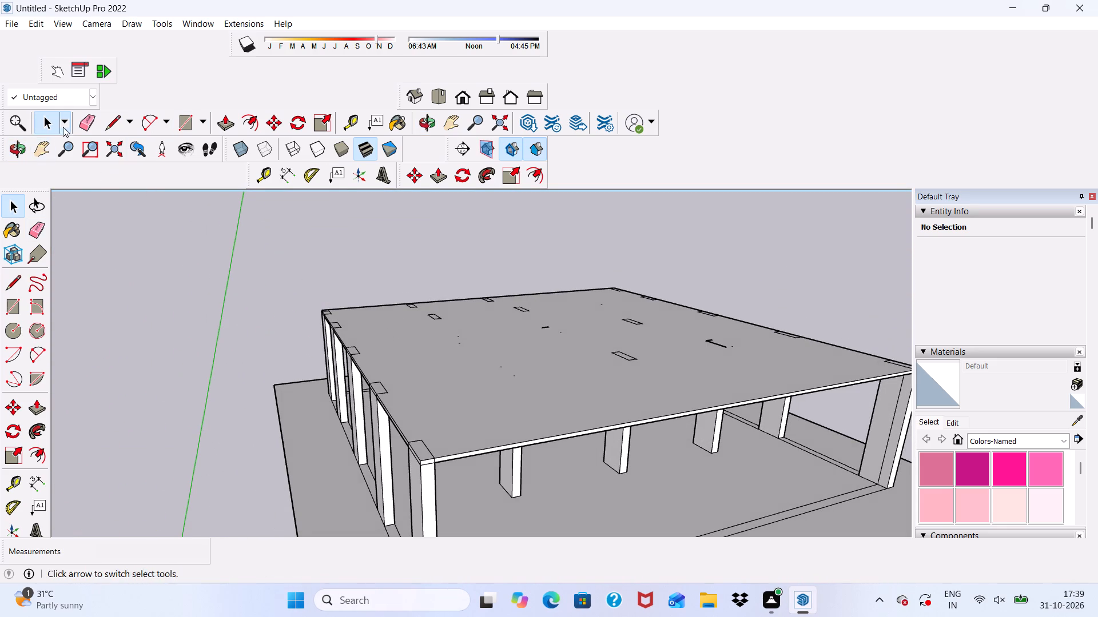
# Erase the slab-top outline above the middle interior column of the row behind the central one.
pyautogui.click(78, 118)
pyautogui.scroll(2, 341, 211)
pyautogui.moveTo(547, 319); pyautogui.dragTo(547, 333)
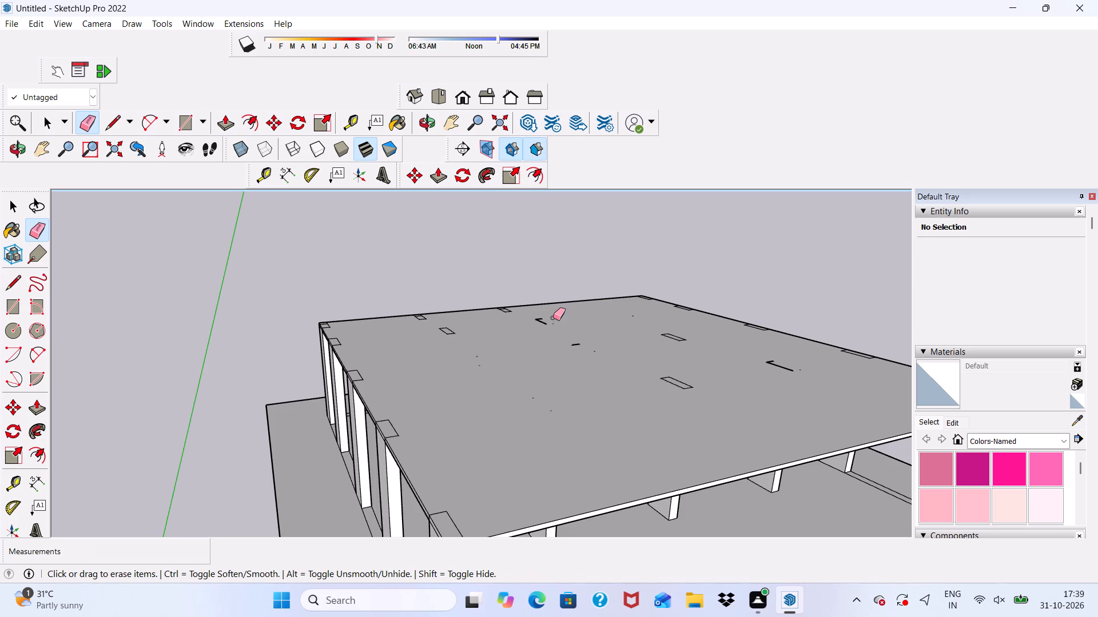
pyautogui.click(556, 320)
pyautogui.moveTo(543, 311); pyautogui.dragTo(533, 331)
pyautogui.moveTo(532, 308); pyautogui.dragTo(541, 327)
pyautogui.click(543, 325)
# Erase the remaining outline edge and leftover specks on the slab top above the central interior column.
pyautogui.moveTo(551, 333); pyautogui.dragTo(567, 351)
pyautogui.moveTo(573, 331); pyautogui.dragTo(584, 359)
pyautogui.click(572, 349)
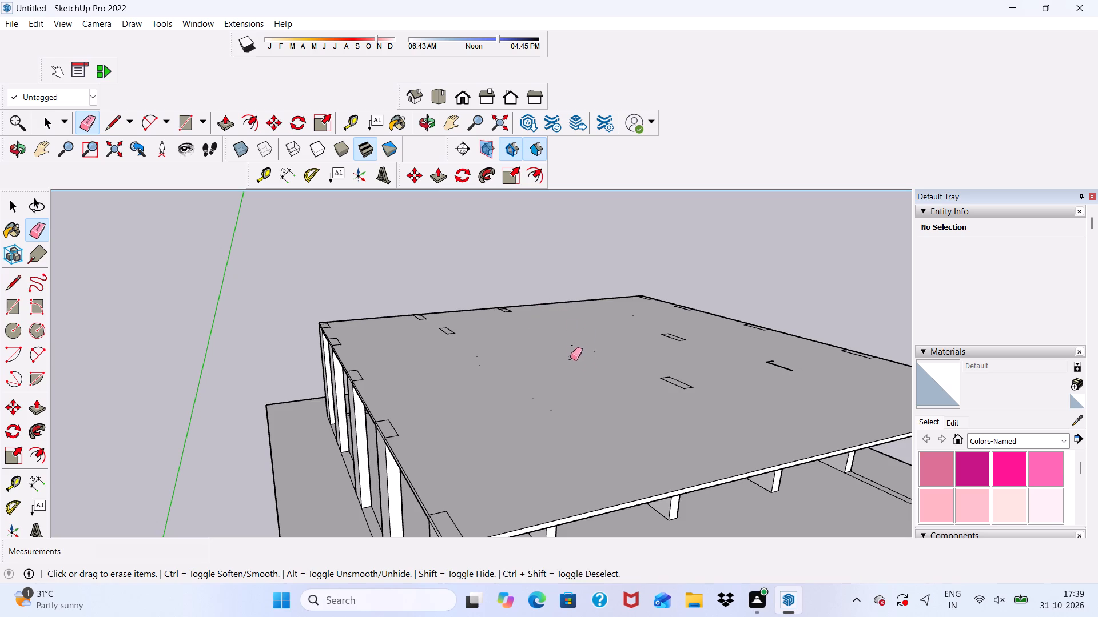
pyautogui.moveTo(569, 339); pyautogui.dragTo(571, 360)
pyautogui.moveTo(570, 328); pyautogui.dragTo(571, 357)
pyautogui.moveTo(568, 336); pyautogui.dragTo(581, 347)
pyautogui.moveTo(594, 331); pyautogui.dragTo(606, 360)
pyautogui.moveTo(589, 338); pyautogui.dragTo(584, 356)
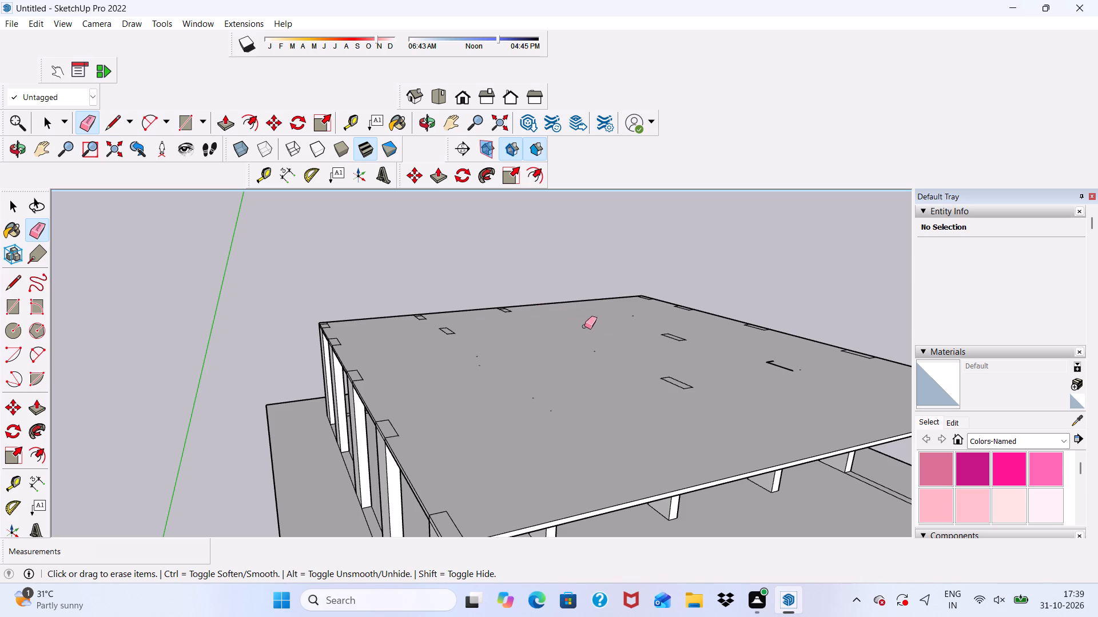
pyautogui.moveTo(585, 326); pyautogui.dragTo(593, 354)
pyautogui.moveTo(590, 336); pyautogui.dragTo(597, 356)
pyautogui.moveTo(598, 344); pyautogui.dragTo(626, 372)
# Erase the slab-top outline above the middle interior column of the row in front of the central one.
pyautogui.moveTo(665, 350); pyautogui.dragTo(682, 378)
pyautogui.moveTo(676, 376); pyautogui.dragTo(667, 390)
pyautogui.moveTo(662, 367); pyautogui.dragTo(663, 387)
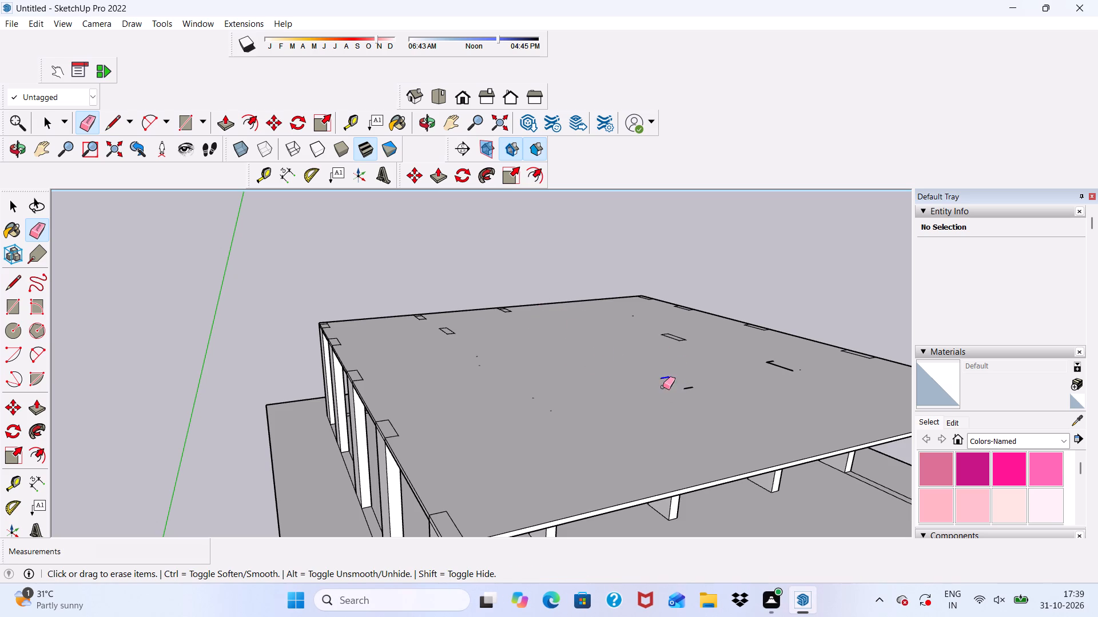
pyautogui.moveTo(663, 387); pyautogui.dragTo(663, 379)
pyautogui.moveTo(663, 368); pyautogui.dragTo(678, 396)
pyautogui.moveTo(690, 370); pyautogui.dragTo(696, 393)
pyautogui.moveTo(694, 372); pyautogui.dragTo(692, 396)
pyautogui.moveTo(687, 386); pyautogui.dragTo(686, 400)
pyautogui.scroll(-4, 679, 381)
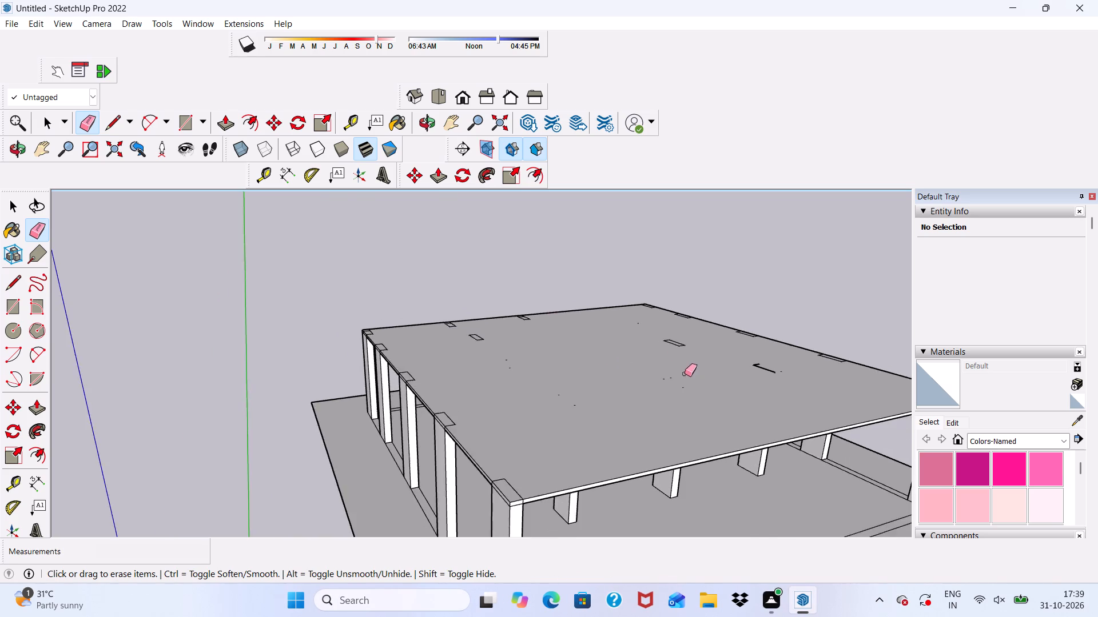
# Push/Pull the base face of the broken interior column up 10' to the top endpoint beneath the roof slab.
pyautogui.moveTo(685, 374); pyautogui.dragTo(438, 309, button='middle')
pyautogui.scroll(16, 489, 426)
pyautogui.press('space')
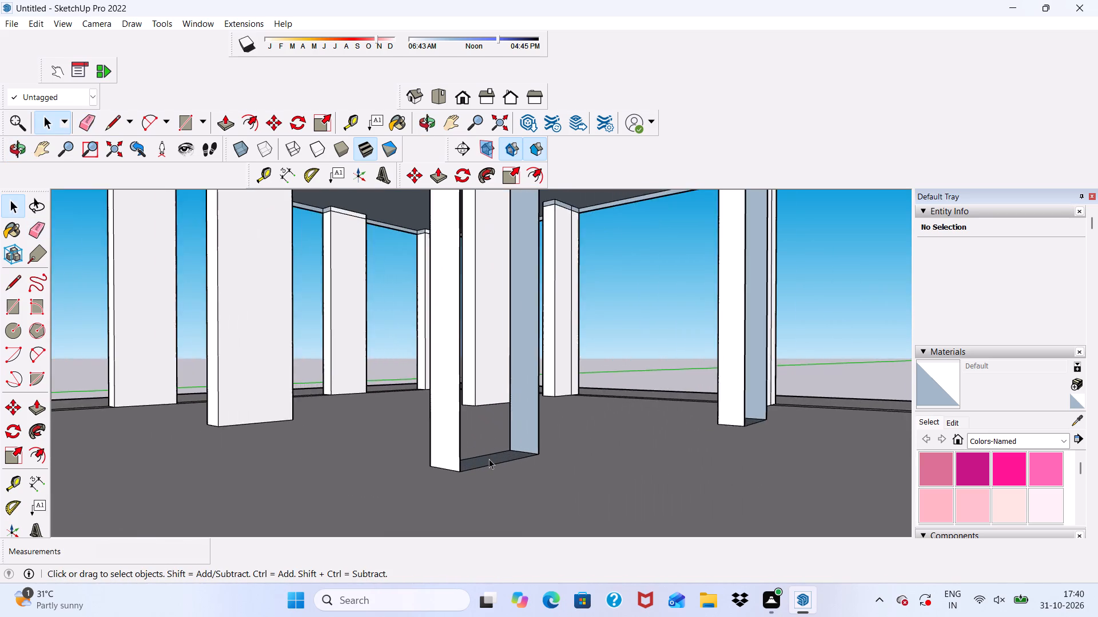
pyautogui.scroll(3, 489, 459)
pyautogui.click(490, 458)
pyautogui.click(439, 174)
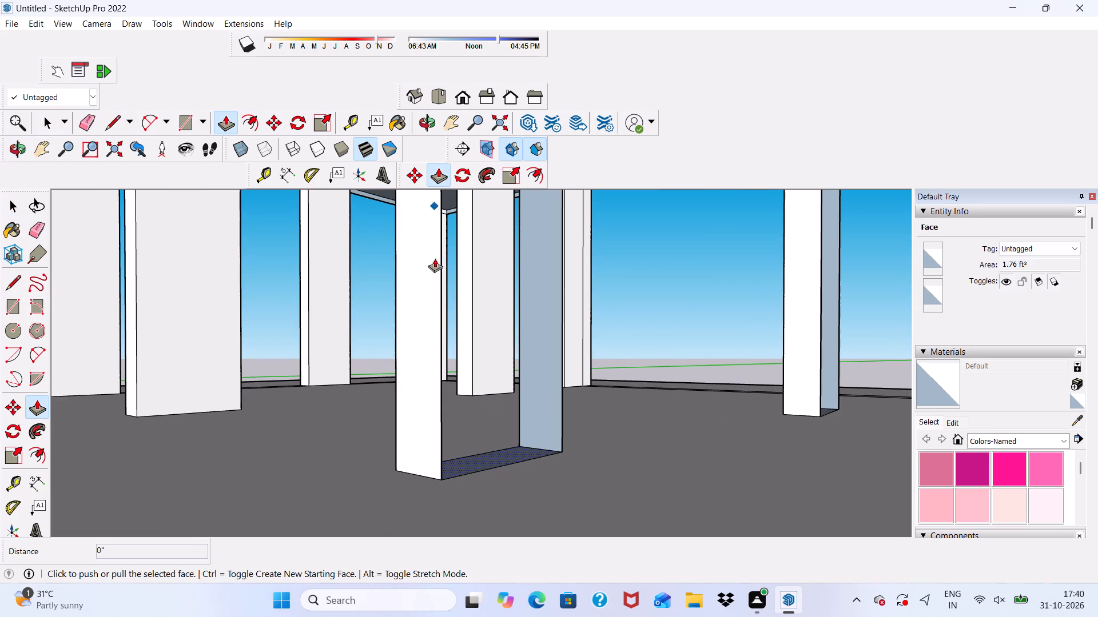
pyautogui.click(476, 460)
pyautogui.scroll(-11, 460, 314)
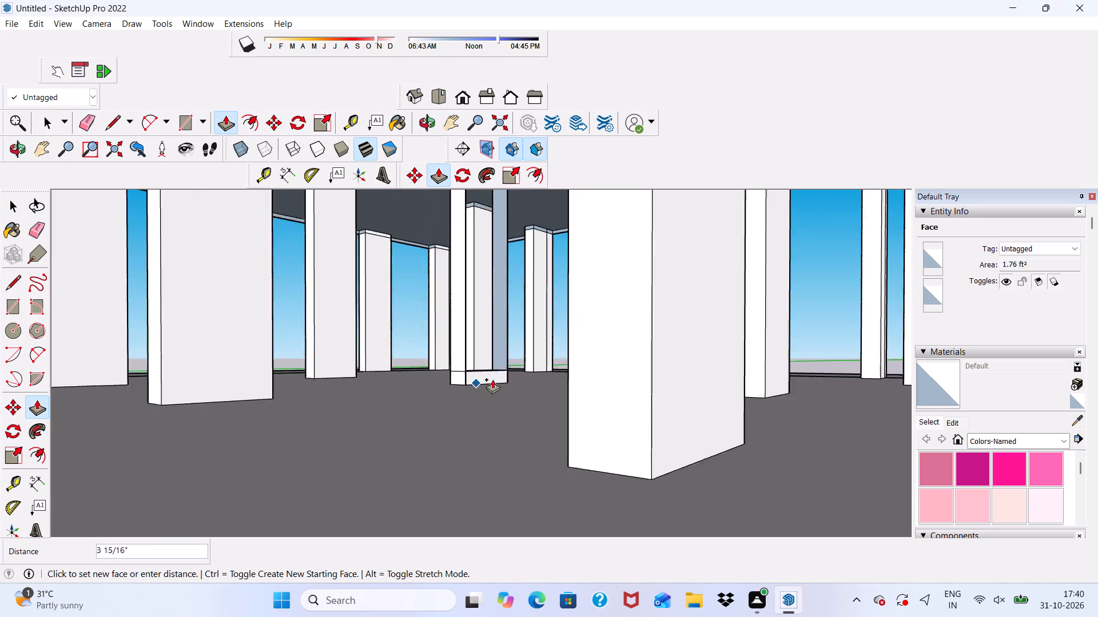
pyautogui.scroll(-9, 492, 379)
pyautogui.scroll(1, 487, 311)
pyautogui.scroll(-2, 479, 344)
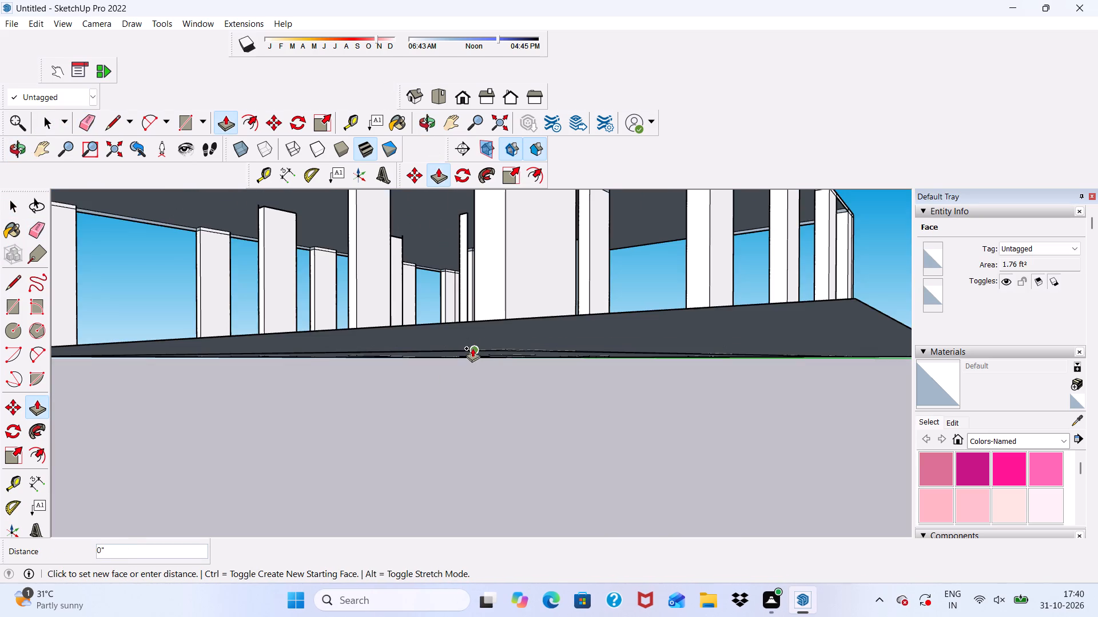
pyautogui.scroll(5, 472, 348)
pyautogui.scroll(-18, 428, 266)
pyautogui.scroll(7, 432, 202)
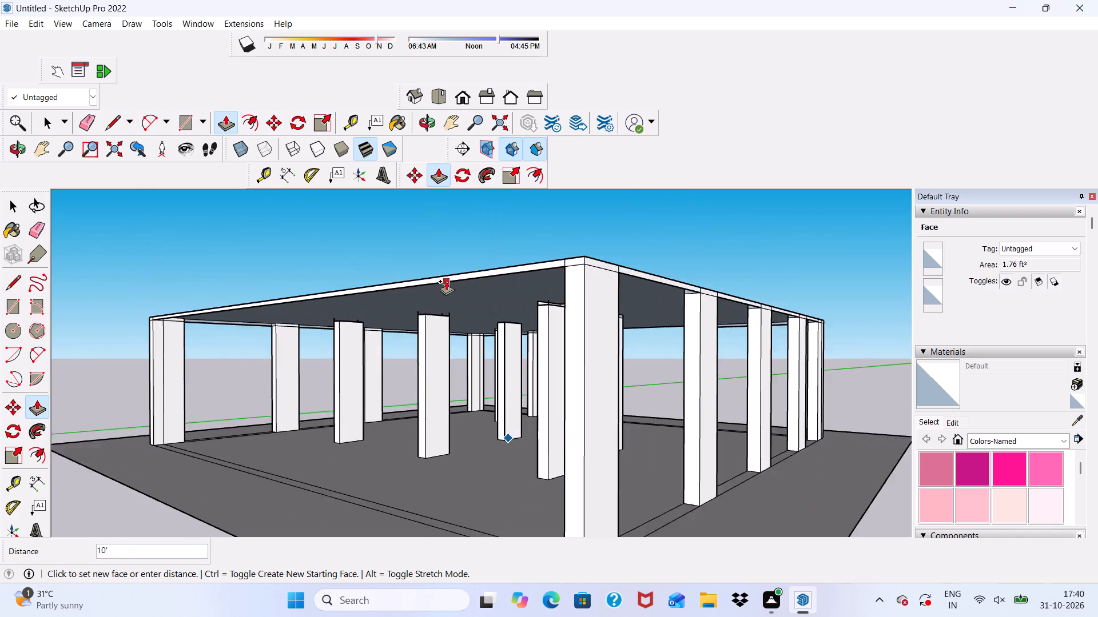
pyautogui.scroll(6, 446, 281)
pyautogui.scroll(1, 504, 321)
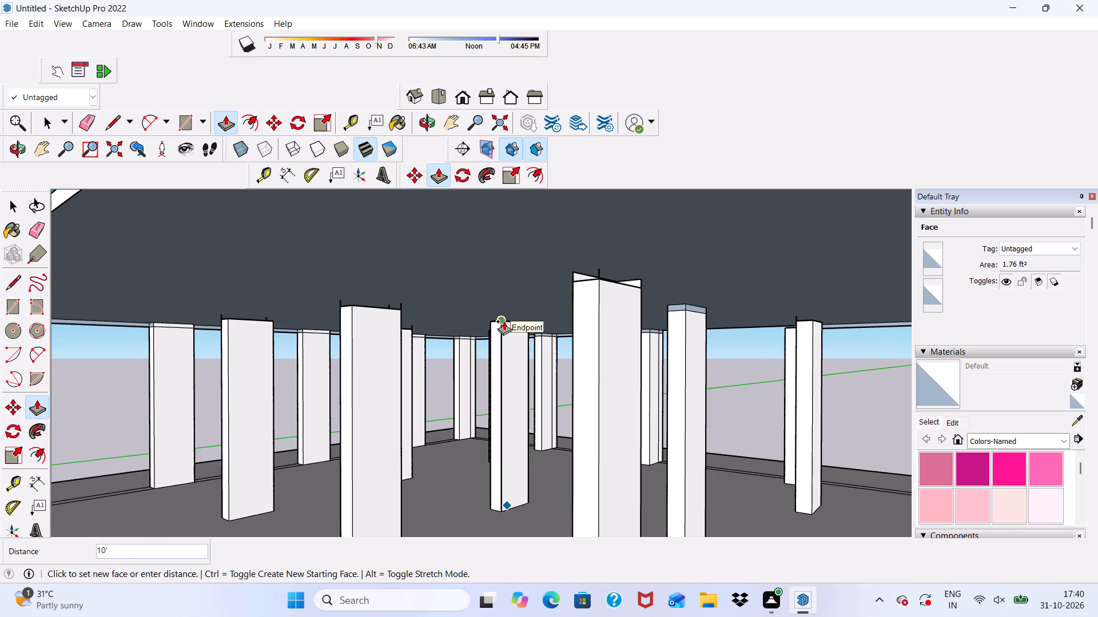
pyautogui.click(504, 321)
# Examine the rebuilt interior column and its neighbours from beneath the roof slab.
pyautogui.scroll(-3, 501, 339)
pyautogui.moveTo(512, 370); pyautogui.dragTo(560, 330, button='middle')
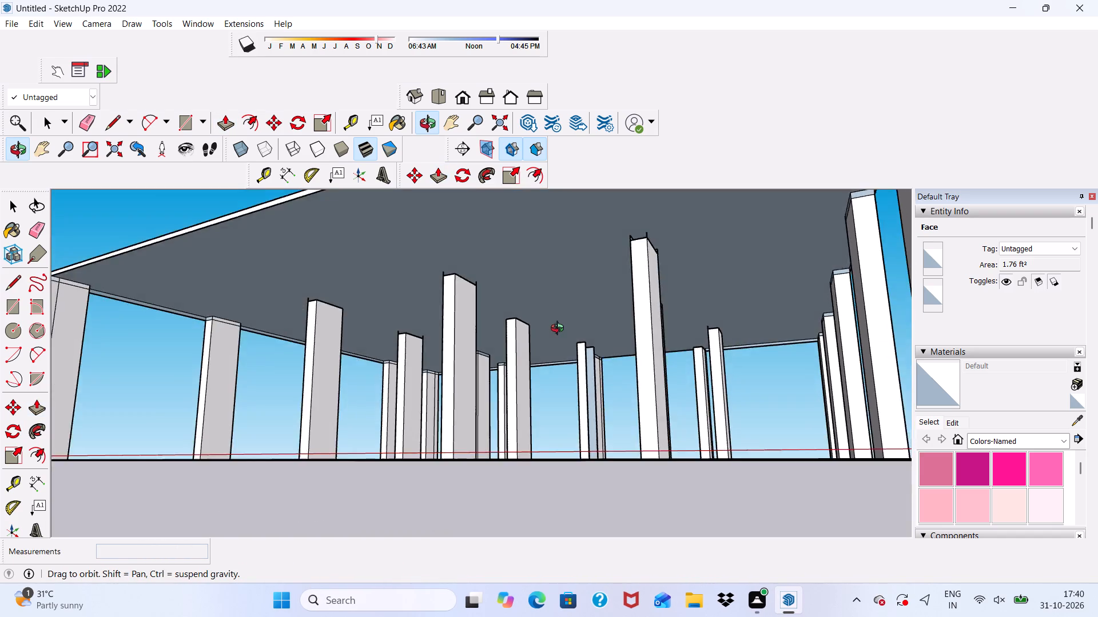
pyautogui.moveTo(560, 330); pyautogui.dragTo(563, 350, button='middle')
pyautogui.scroll(11, 571, 382)
pyautogui.moveTo(597, 463); pyautogui.dragTo(576, 487, button='middle')
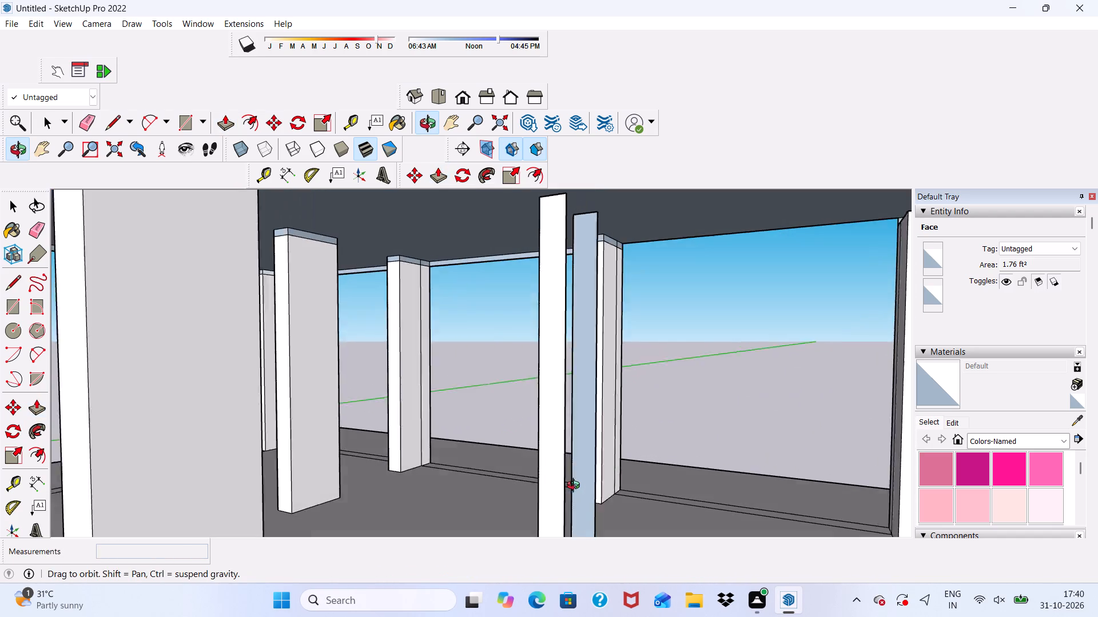
pyautogui.moveTo(576, 487); pyautogui.dragTo(564, 481, button='middle')
pyautogui.press('space')
pyautogui.scroll(-7, 515, 297)
pyautogui.moveTo(532, 384); pyautogui.dragTo(553, 416, button='middle')
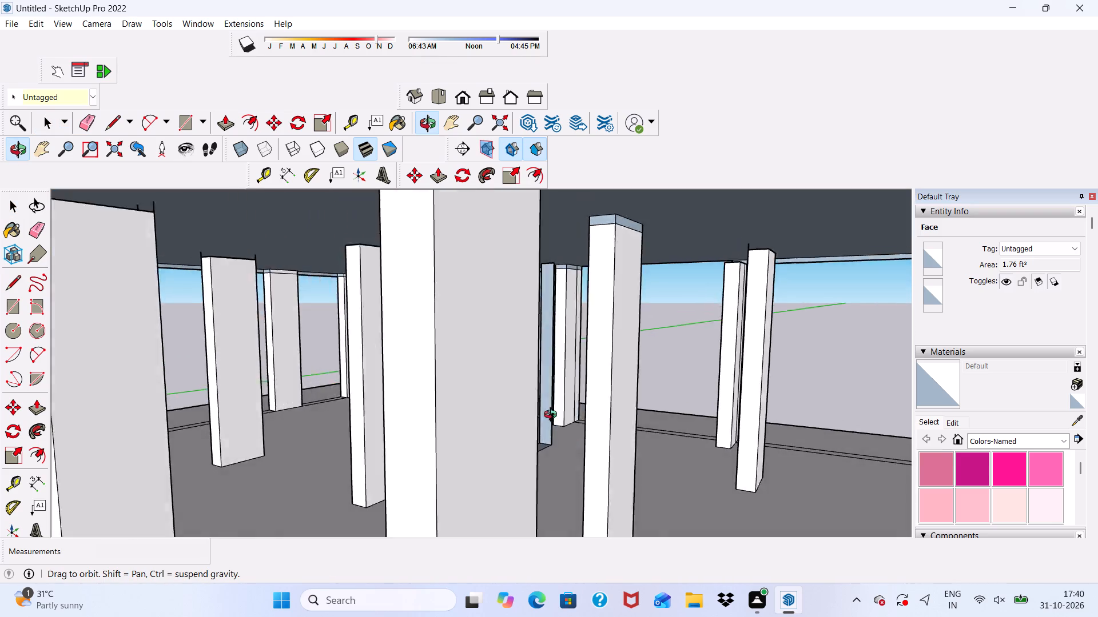
pyautogui.moveTo(553, 416); pyautogui.dragTo(582, 444, button='middle')
# Erase the slab-top outlines above the near corner column and the next column along the green-axis edge.
pyautogui.scroll(-14, 546, 182)
pyautogui.moveTo(571, 270); pyautogui.dragTo(578, 279, button='middle')
pyautogui.moveTo(578, 279); pyautogui.dragTo(588, 305)
pyautogui.moveTo(578, 279); pyautogui.dragTo(619, 346, button='middle')
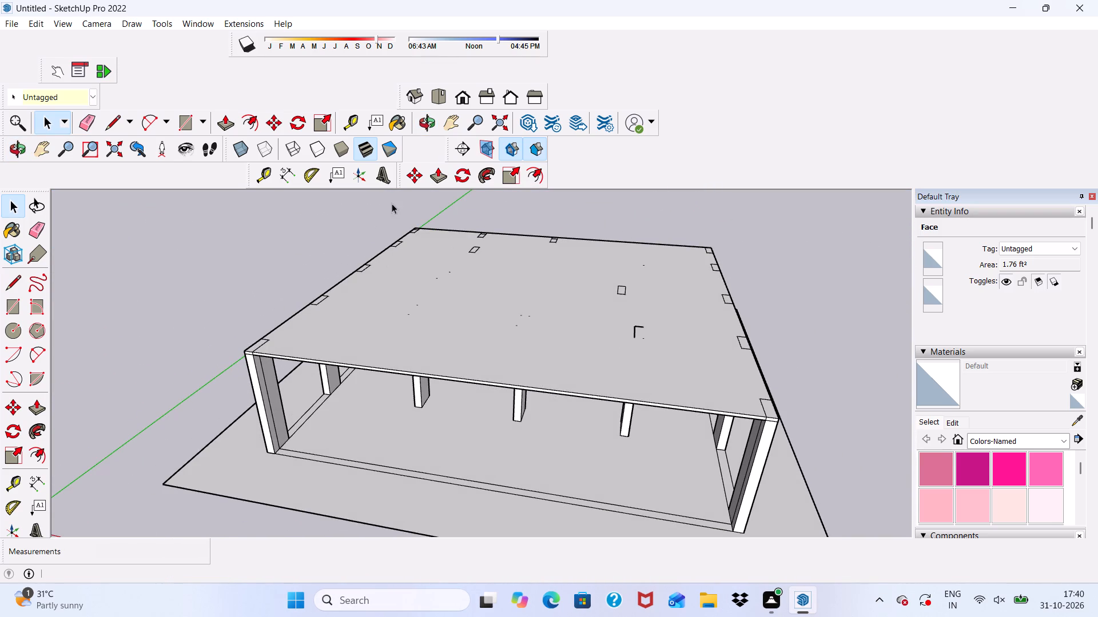
pyautogui.click(88, 117)
pyautogui.scroll(3, 323, 355)
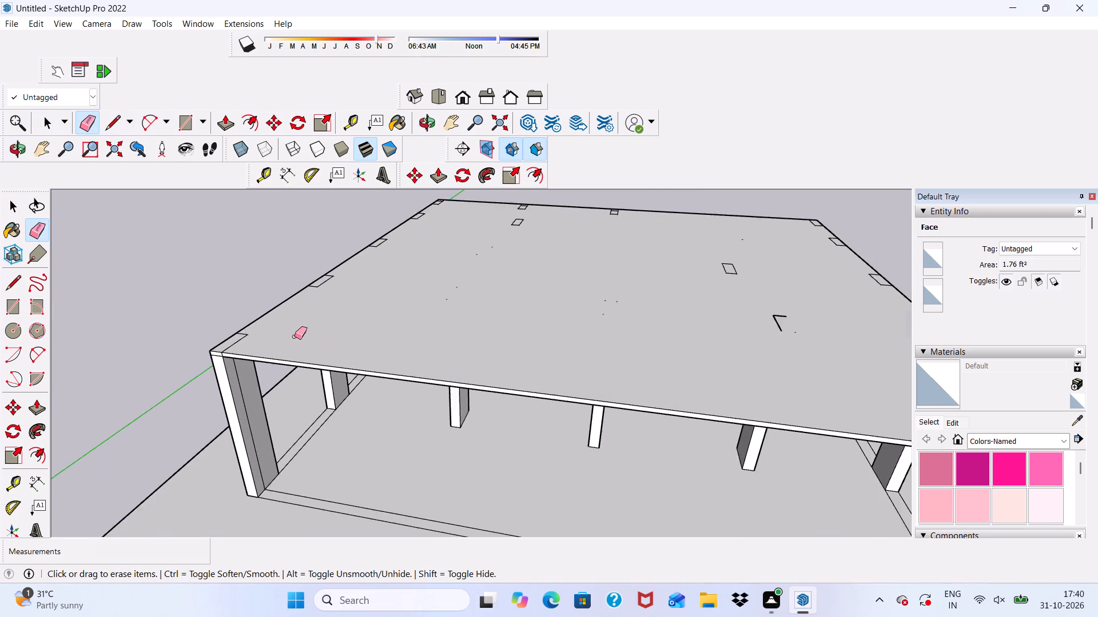
pyautogui.scroll(6, 295, 336)
pyautogui.moveTo(233, 336); pyautogui.dragTo(234, 342)
pyautogui.moveTo(242, 324); pyautogui.dragTo(244, 334)
pyautogui.moveTo(217, 349); pyautogui.dragTo(217, 357)
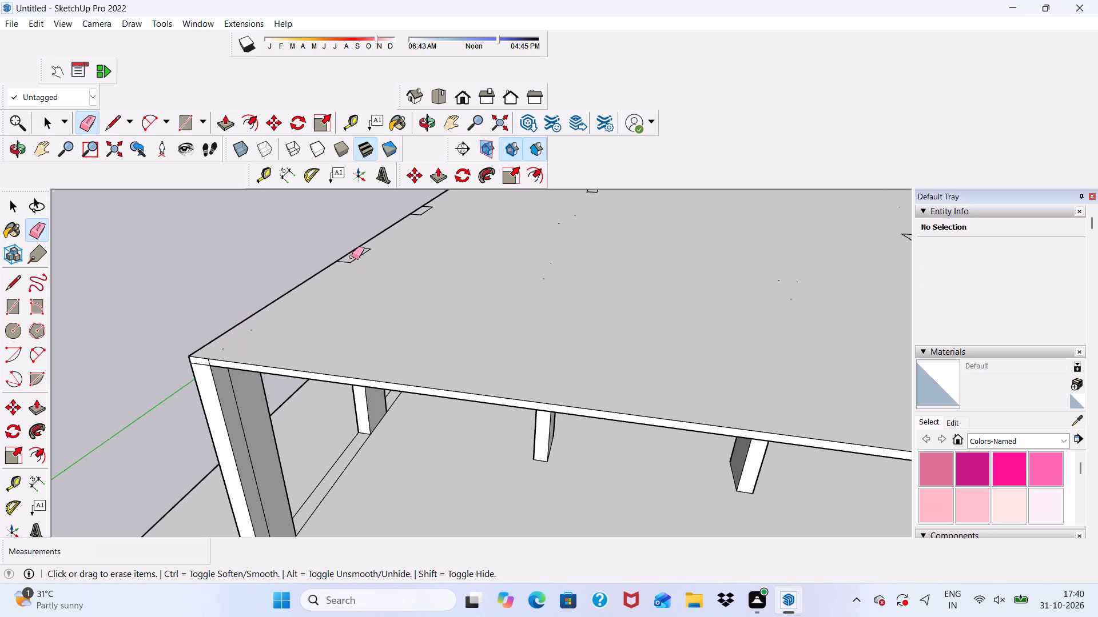
pyautogui.moveTo(348, 264); pyautogui.dragTo(370, 247)
# Erase the slab-top outline above the far-edge column next to the corner, undoing the stroke that removes the slab-top face.
pyautogui.scroll(2, 473, 226)
pyautogui.scroll(-3, 401, 307)
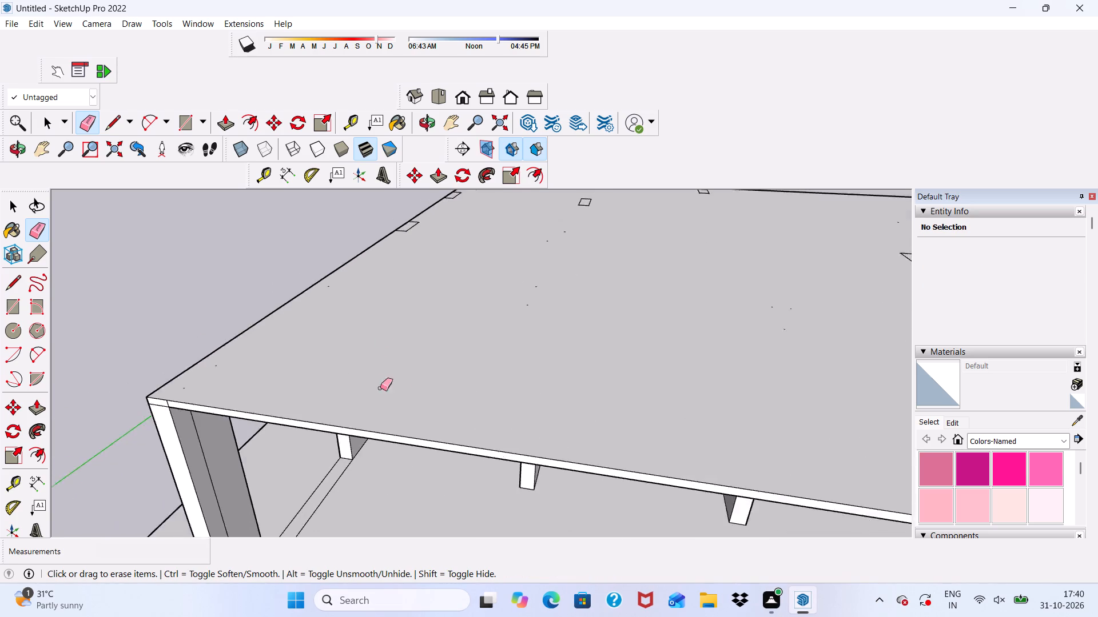
pyautogui.scroll(-9, 380, 388)
pyautogui.scroll(15, 508, 235)
pyautogui.moveTo(537, 253); pyautogui.dragTo(552, 273)
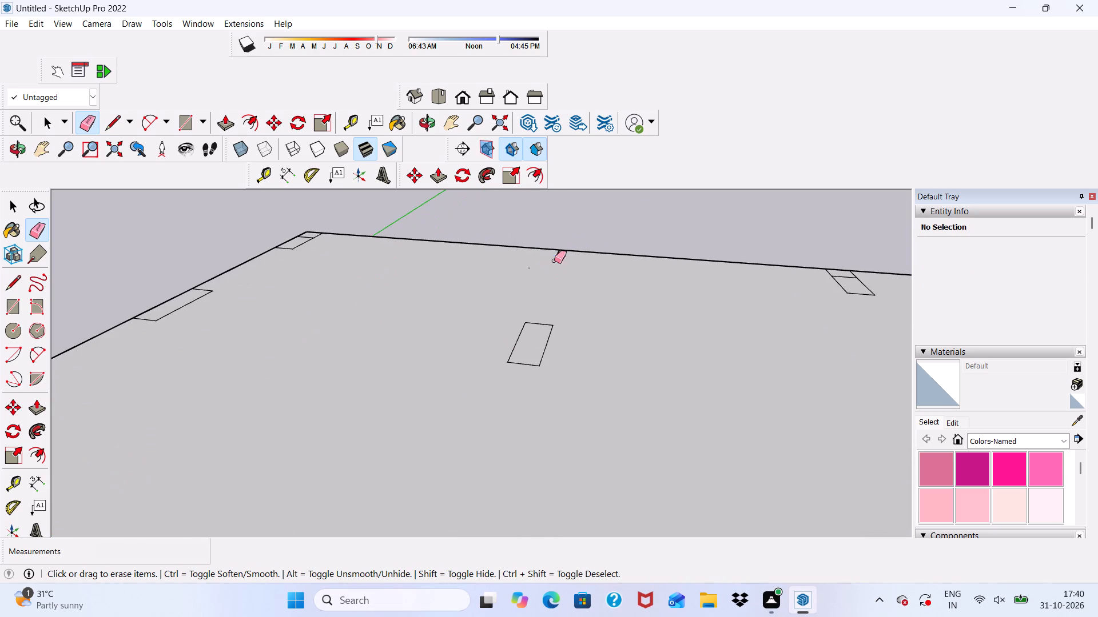
pyautogui.moveTo(554, 251); pyautogui.dragTo(560, 258)
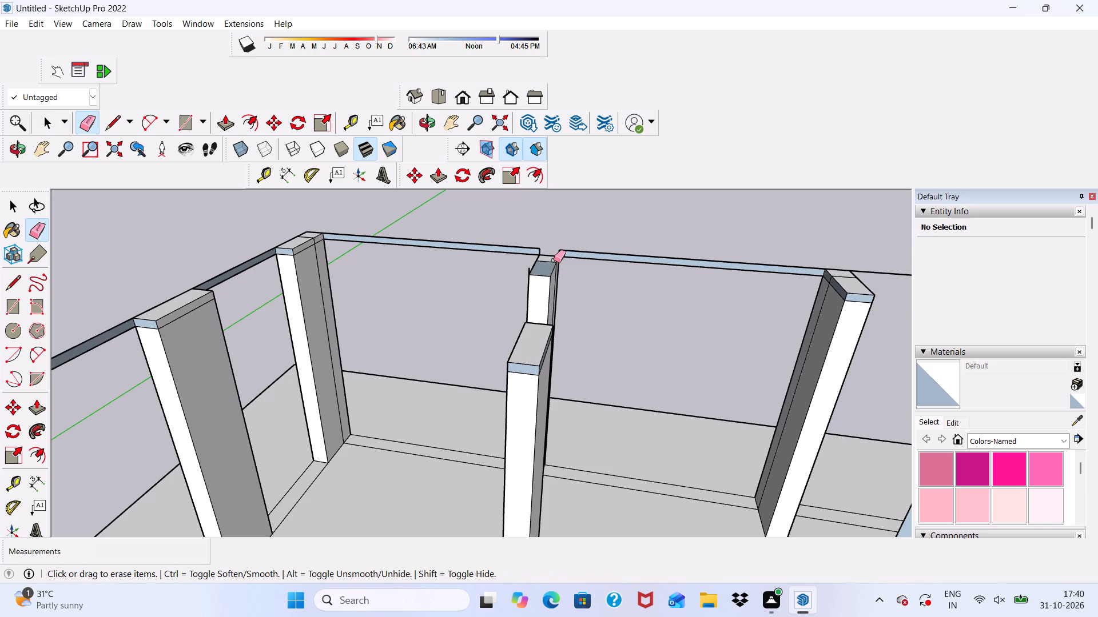
pyautogui.hotkey('ctrl', 'z')
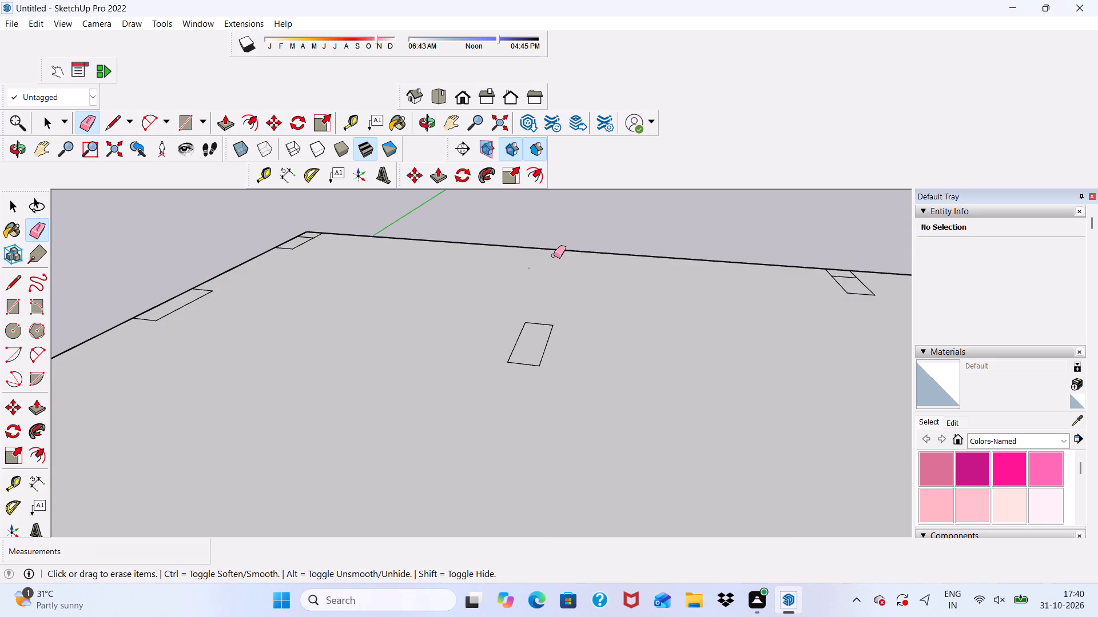
pyautogui.scroll(10, 561, 217)
pyautogui.moveTo(550, 289); pyautogui.dragTo(558, 296)
# Erase the slab-top outline above the remaining interior column nearest the far corner by the green axis.
pyautogui.scroll(-3, 531, 267)
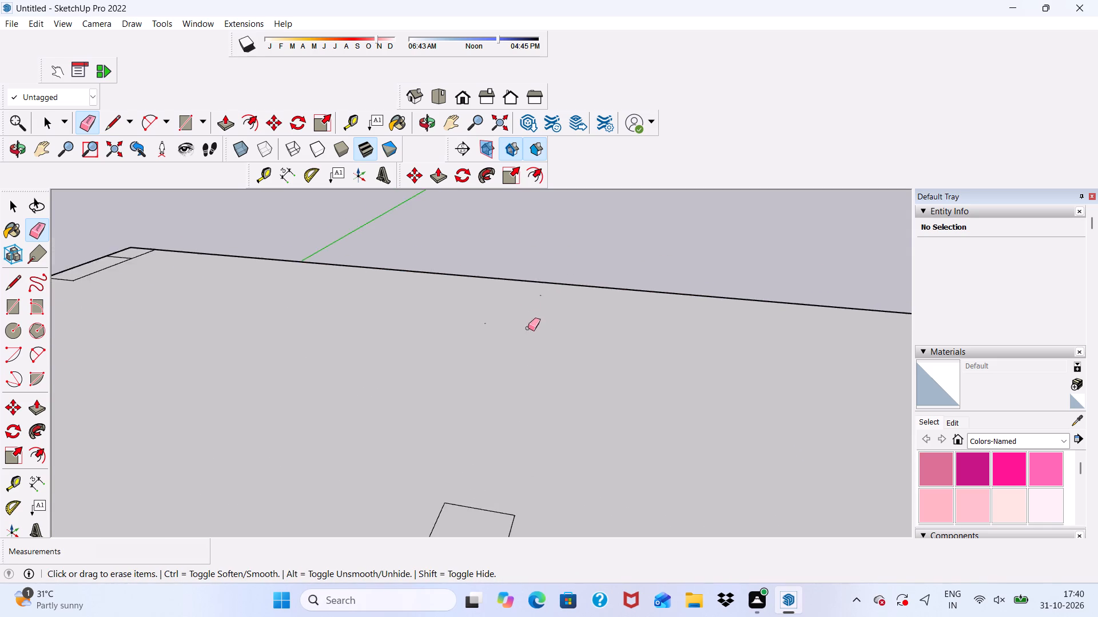
pyautogui.scroll(-11, 528, 328)
pyautogui.moveTo(507, 362); pyautogui.dragTo(477, 439)
pyautogui.moveTo(489, 370); pyautogui.dragTo(503, 446)
pyautogui.moveTo(495, 374); pyautogui.dragTo(514, 403)
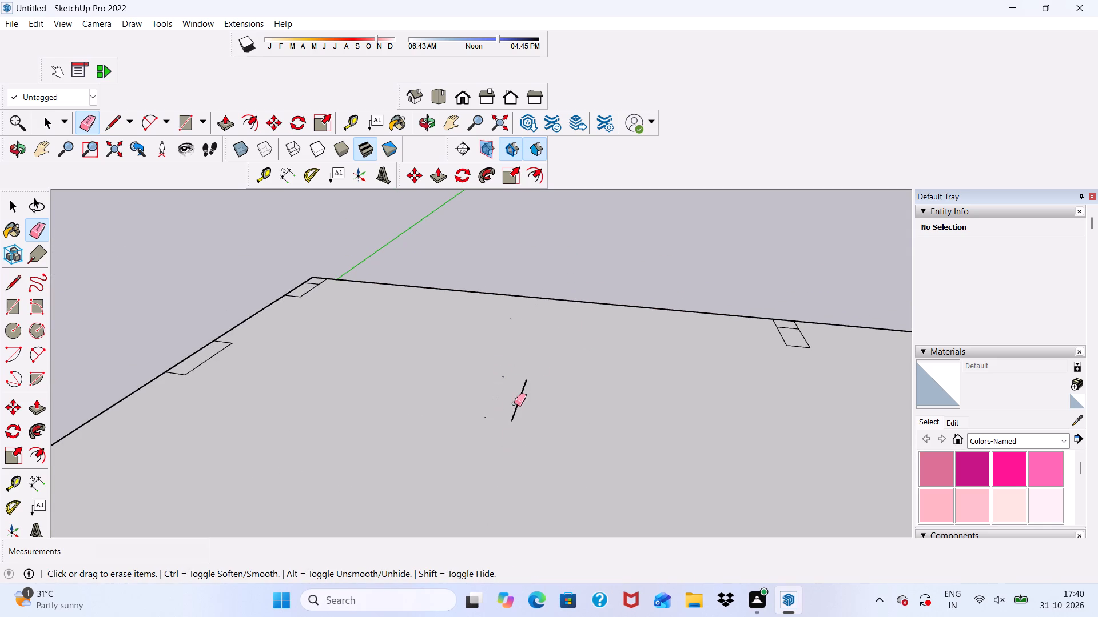
pyautogui.moveTo(514, 403); pyautogui.dragTo(509, 409)
pyautogui.moveTo(542, 364); pyautogui.dragTo(543, 411)
pyautogui.moveTo(530, 379); pyautogui.dragTo(516, 418)
pyautogui.moveTo(514, 364); pyautogui.dragTo(516, 416)
pyautogui.moveTo(516, 379); pyautogui.dragTo(518, 414)
pyautogui.moveTo(514, 399); pyautogui.dragTo(514, 409)
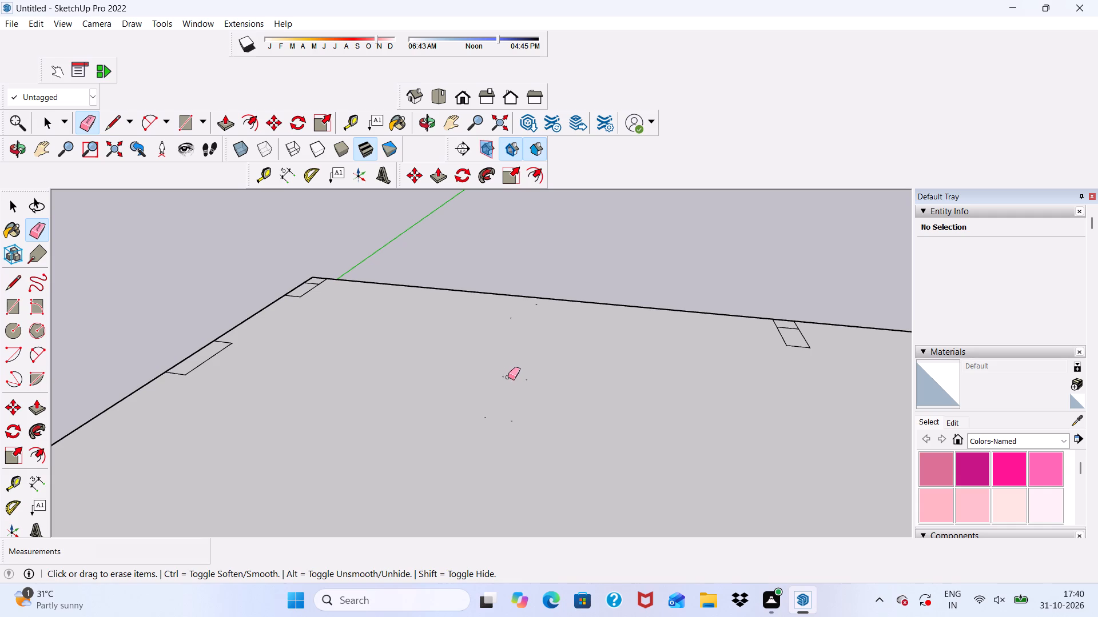
# Erase the slab-top outlines above the two remaining intermediate columns along the green-axis edge.
pyautogui.scroll(-8, 510, 358)
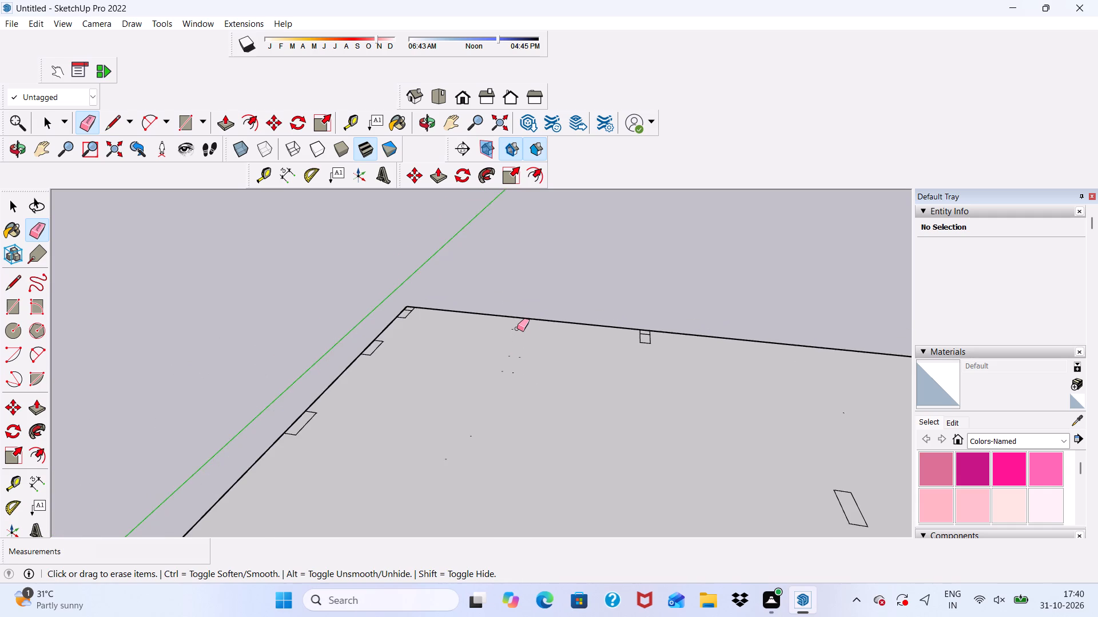
pyautogui.scroll(-4, 517, 328)
pyautogui.scroll(5, 401, 364)
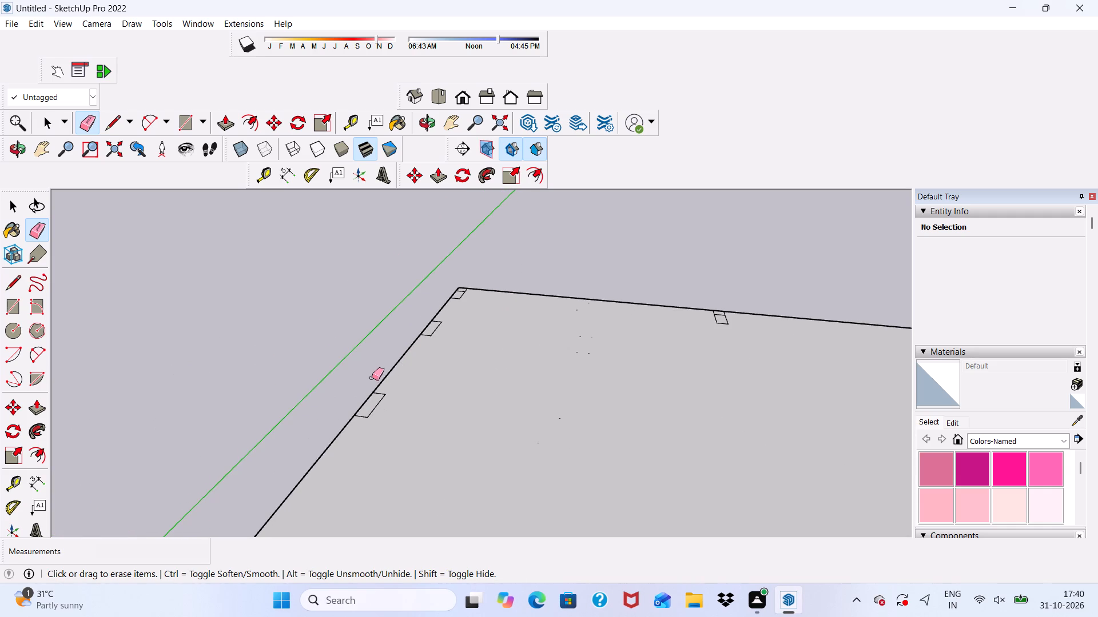
pyautogui.scroll(5, 375, 376)
pyautogui.scroll(4, 344, 430)
pyautogui.moveTo(393, 395); pyautogui.dragTo(397, 432)
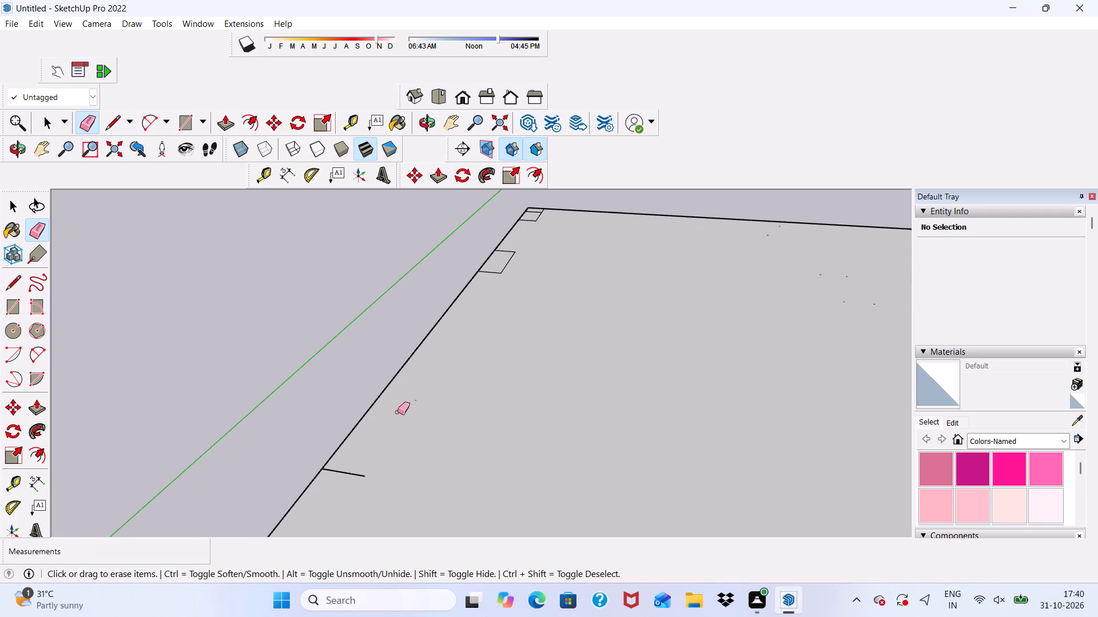
pyautogui.moveTo(354, 460); pyautogui.dragTo(348, 490)
pyautogui.scroll(-6, 347, 431)
pyautogui.scroll(6, 513, 323)
pyautogui.moveTo(441, 305); pyautogui.dragTo(424, 326)
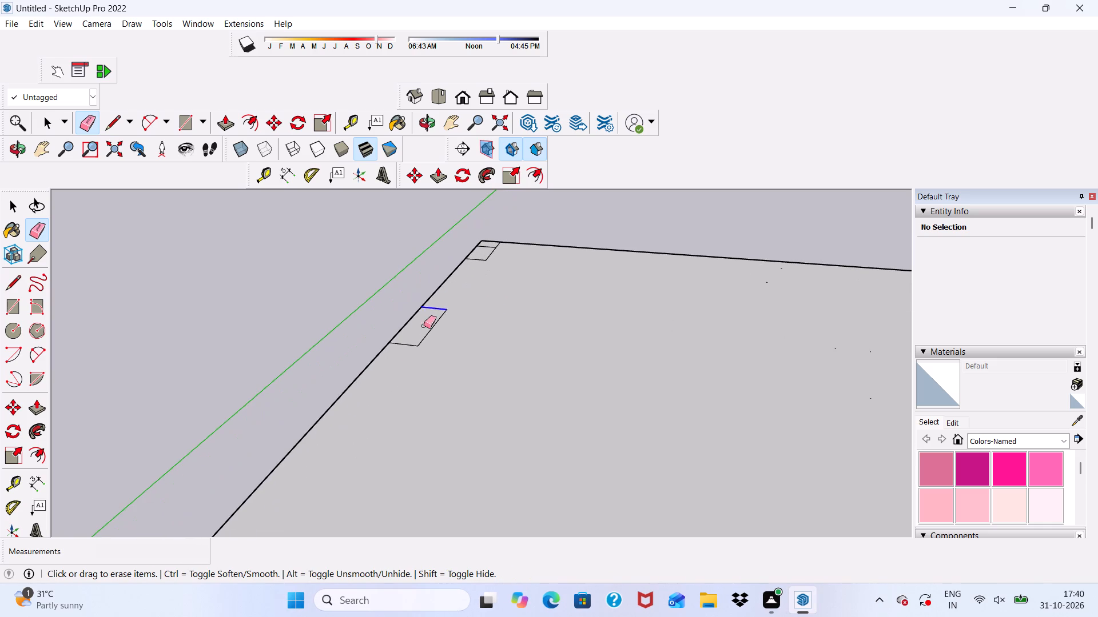
pyautogui.moveTo(424, 326); pyautogui.dragTo(423, 332)
pyautogui.click(423, 334)
pyautogui.moveTo(419, 328); pyautogui.dragTo(407, 352)
pyautogui.moveTo(411, 335); pyautogui.dragTo(426, 342)
# Erase the slab-top outline above the far corner column by the green axis, undoing the stroke that removes the corner edges.
pyautogui.moveTo(496, 243); pyautogui.dragTo(484, 257)
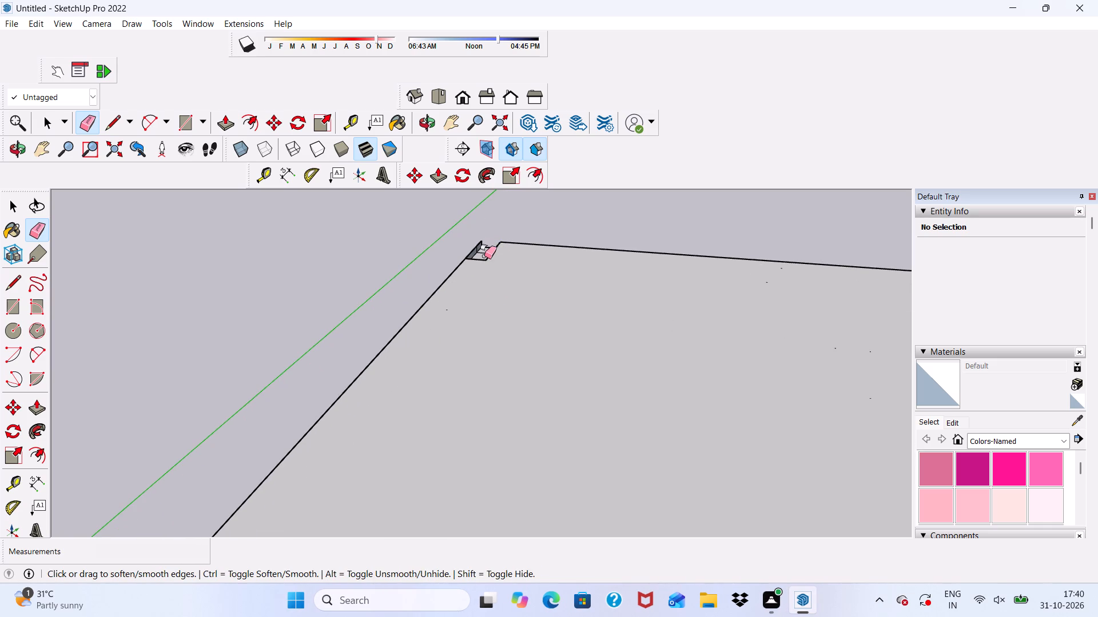
pyautogui.hotkey('ctrl', 'z')
pyautogui.scroll(5, 486, 255)
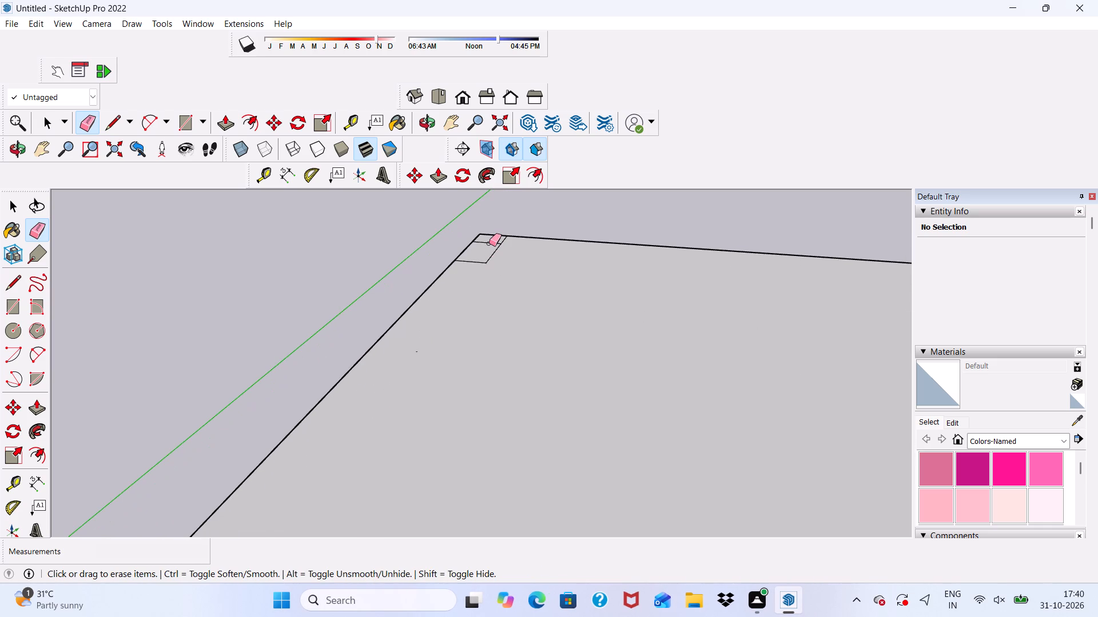
pyautogui.moveTo(489, 243); pyautogui.dragTo(486, 265)
pyautogui.moveTo(491, 240); pyautogui.dragTo(499, 246)
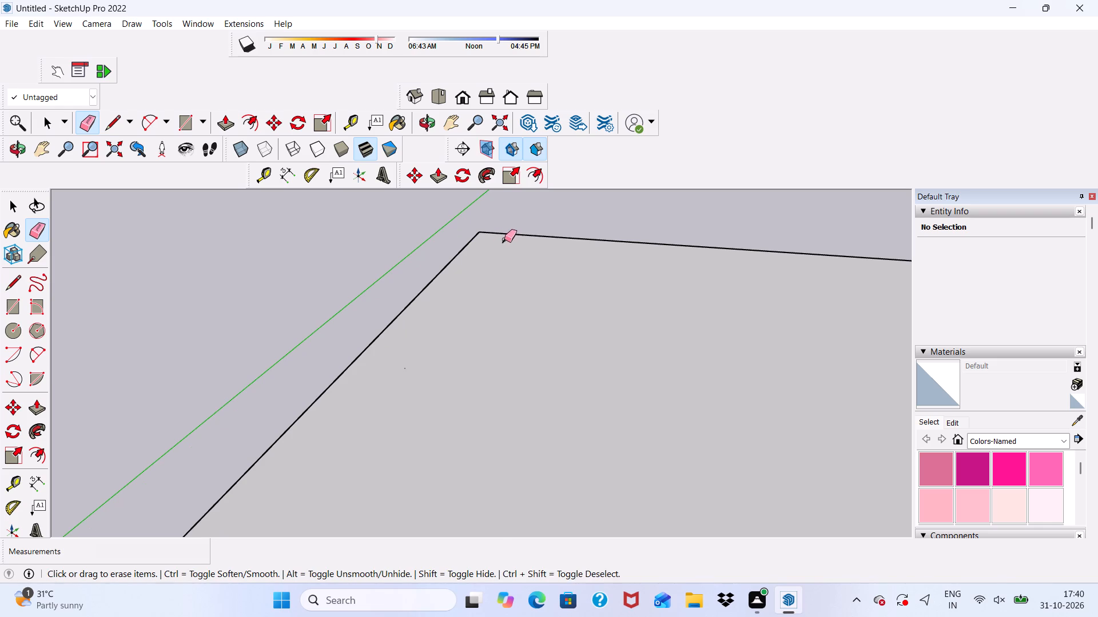
pyautogui.click(504, 238)
# Erase the slab-top outline above the remaining intermediate column on the far edge.
pyautogui.scroll(-20, 398, 241)
pyautogui.scroll(7, 561, 303)
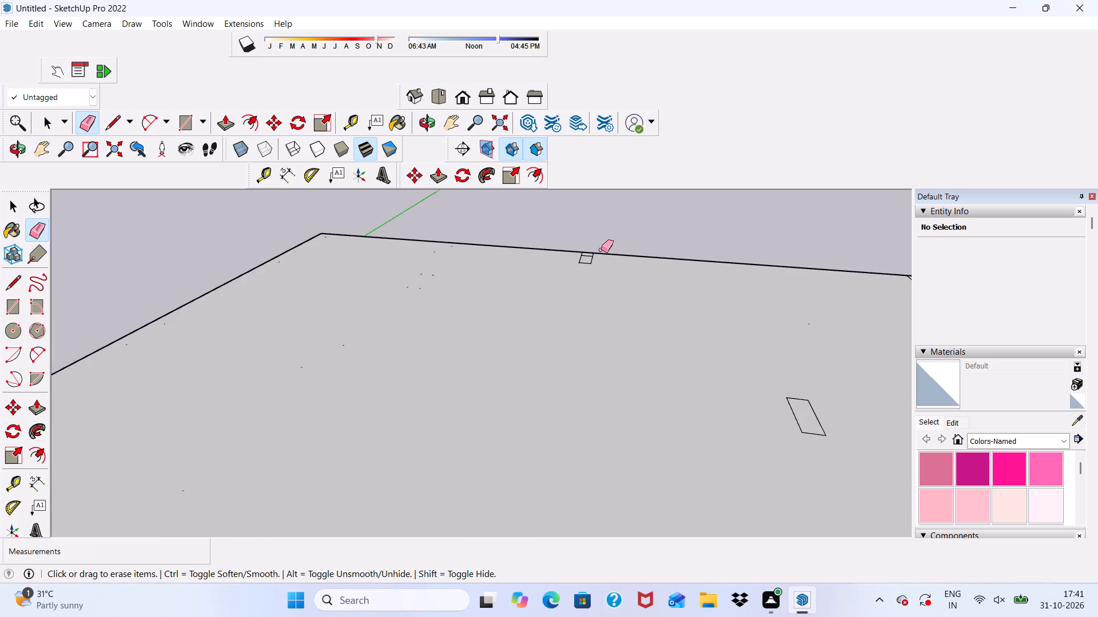
pyautogui.scroll(10, 601, 250)
pyautogui.moveTo(562, 257); pyautogui.dragTo(592, 285)
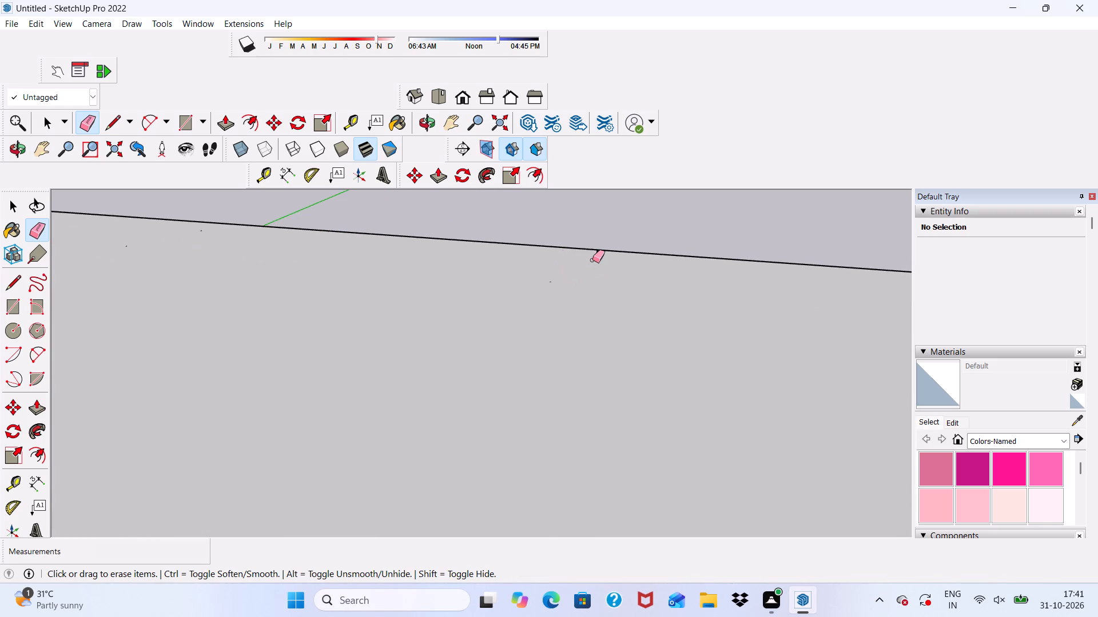
pyautogui.moveTo(592, 259); pyautogui.dragTo(598, 260)
# Erase the slab-top outlines above the last two interior columns, including the partly erased one.
pyautogui.scroll(-17, 599, 243)
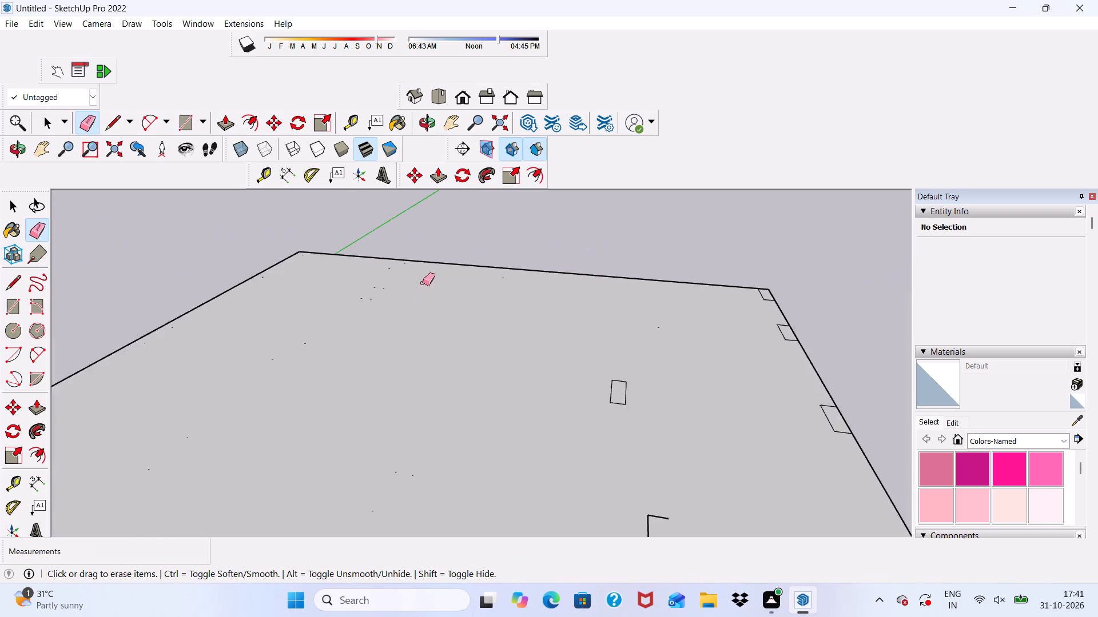
pyautogui.scroll(-3, 423, 283)
pyautogui.scroll(1, 690, 330)
pyautogui.scroll(4, 532, 395)
pyautogui.moveTo(490, 412); pyautogui.dragTo(461, 466)
pyautogui.moveTo(498, 396); pyautogui.dragTo(501, 436)
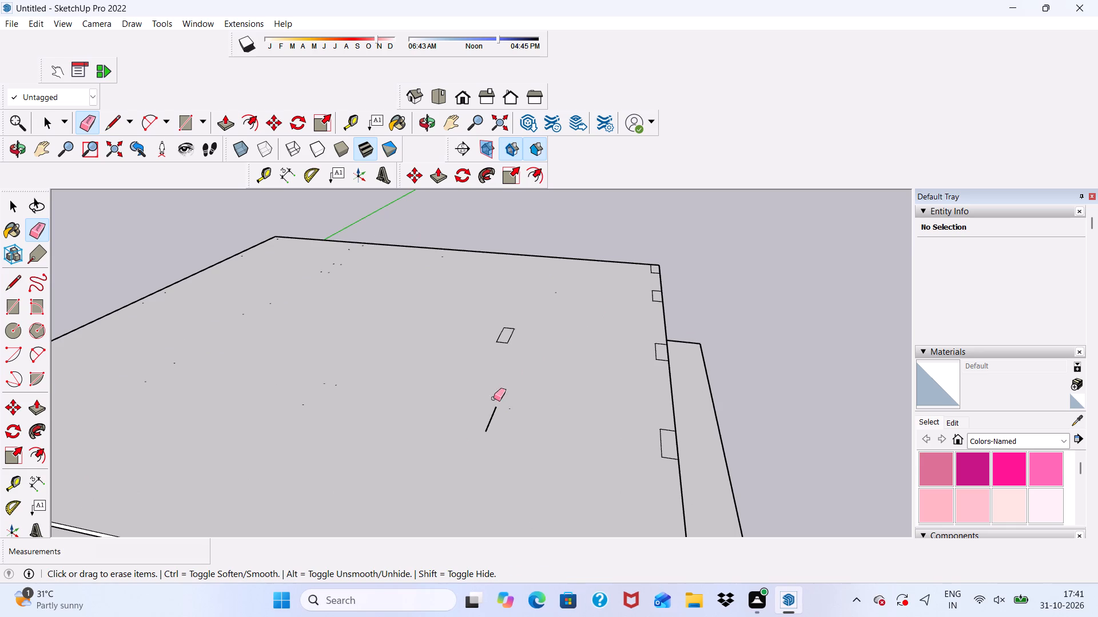
pyautogui.moveTo(494, 398); pyautogui.dragTo(473, 447)
pyautogui.moveTo(496, 405); pyautogui.dragTo(496, 440)
pyautogui.moveTo(487, 409); pyautogui.dragTo(480, 433)
pyautogui.moveTo(491, 324); pyautogui.dragTo(501, 347)
pyautogui.moveTo(504, 324); pyautogui.dragTo(508, 336)
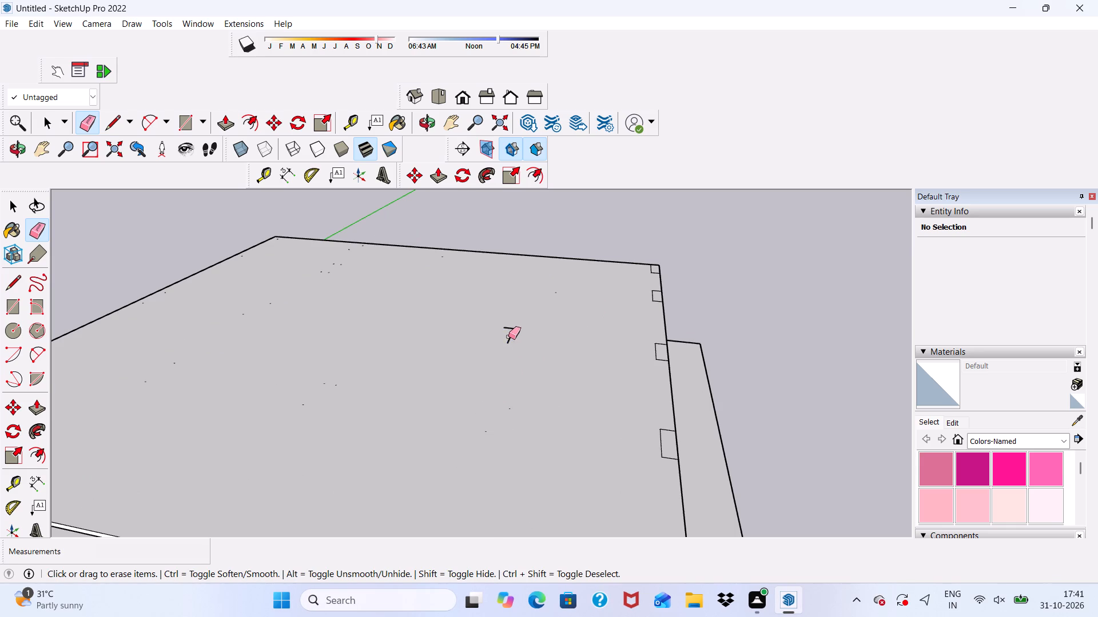
pyautogui.moveTo(508, 336); pyautogui.dragTo(512, 342)
pyautogui.click(512, 326)
pyautogui.moveTo(506, 319); pyautogui.dragTo(504, 335)
# Erase the slab-top outlines above two intermediate columns along the edge opposite the green axis.
pyautogui.scroll(2, 659, 459)
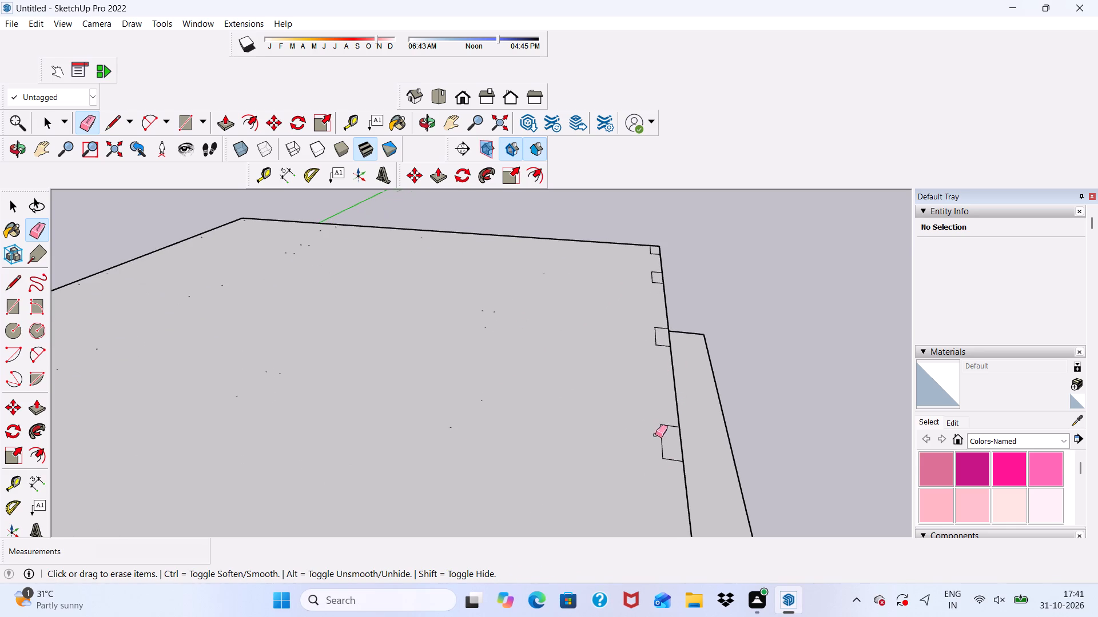
pyautogui.moveTo(662, 417); pyautogui.dragTo(655, 431)
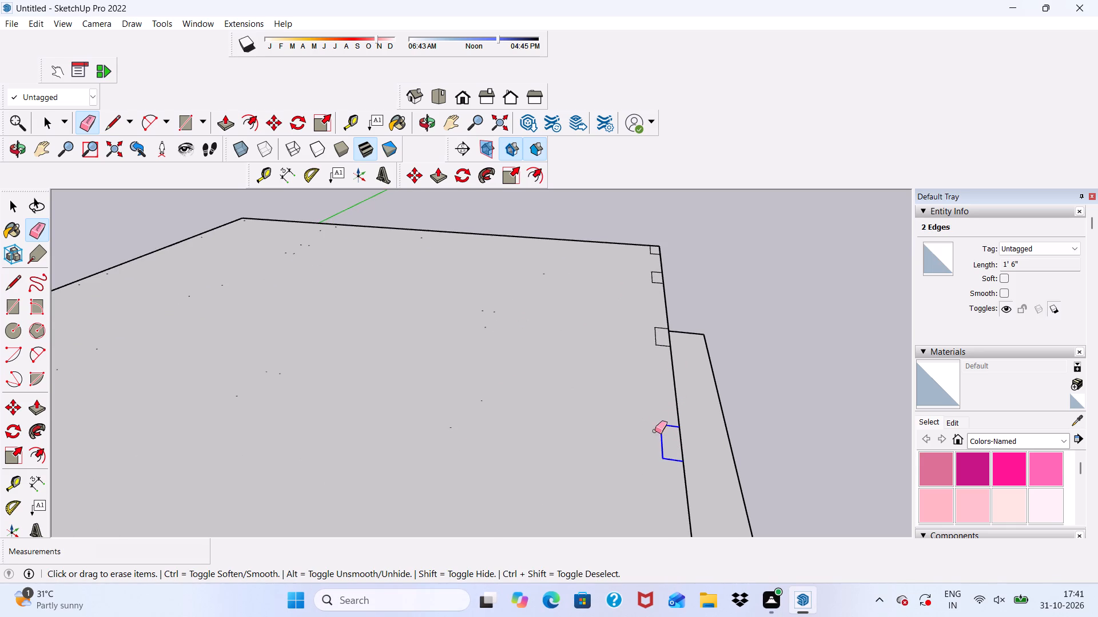
pyautogui.moveTo(655, 431); pyautogui.dragTo(654, 430)
pyautogui.scroll(7, 653, 315)
pyautogui.moveTo(662, 336); pyautogui.dragTo(657, 353)
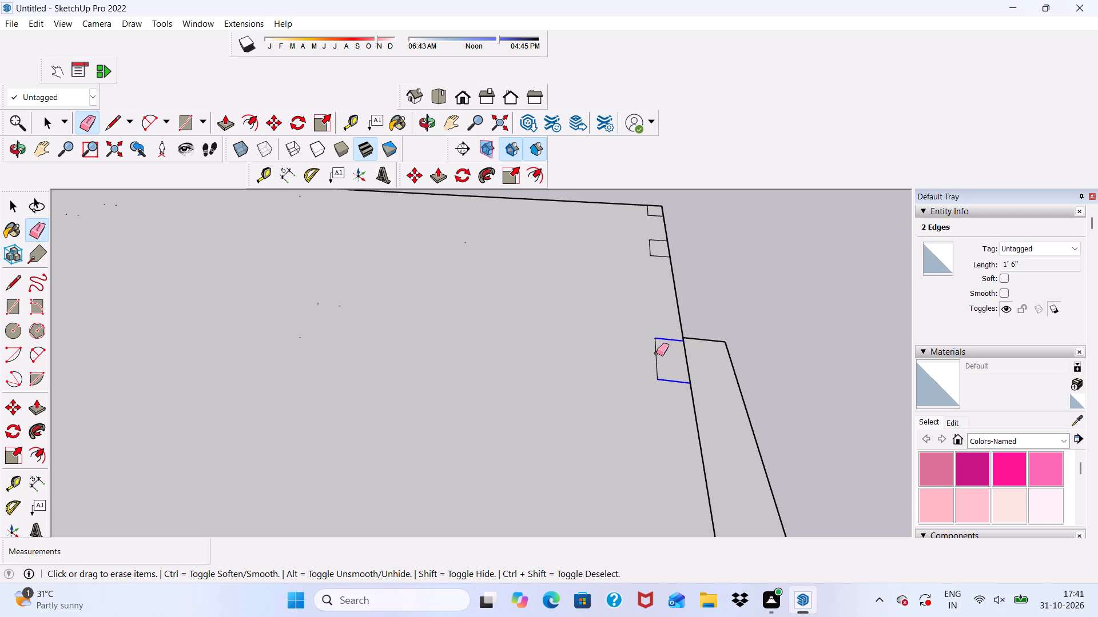
pyautogui.moveTo(657, 353); pyautogui.dragTo(655, 350)
# Erase the slab-top outlines above the far corner column and its neighbour on the edge opposite the green axis.
pyautogui.scroll(-6, 649, 341)
pyautogui.scroll(6, 648, 289)
pyautogui.scroll(4, 659, 239)
pyautogui.moveTo(632, 236); pyautogui.dragTo(631, 245)
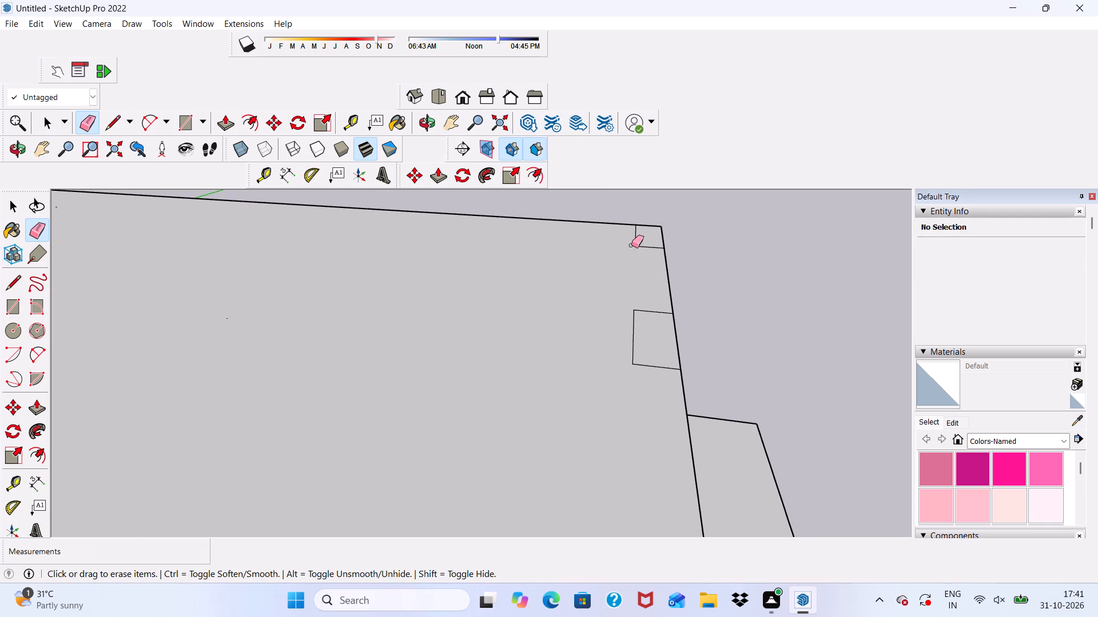
pyautogui.moveTo(631, 245); pyautogui.dragTo(624, 232)
pyautogui.click(636, 231)
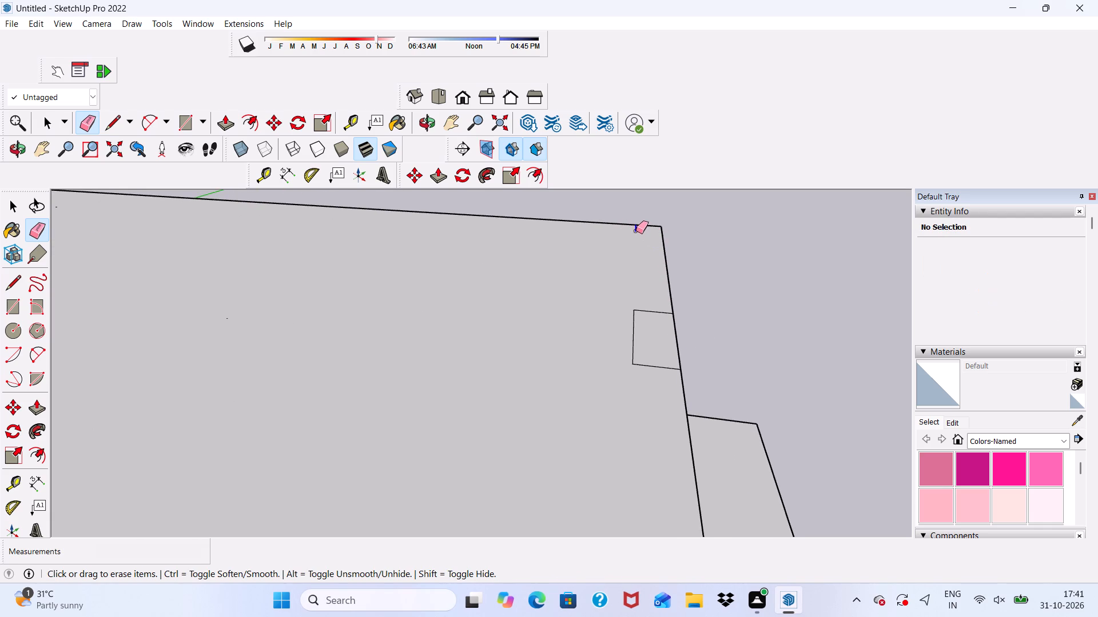
pyautogui.moveTo(637, 293); pyautogui.dragTo(639, 340)
pyautogui.moveTo(638, 338); pyautogui.dragTo(635, 328)
pyautogui.moveTo(634, 325); pyautogui.dragTo(624, 327)
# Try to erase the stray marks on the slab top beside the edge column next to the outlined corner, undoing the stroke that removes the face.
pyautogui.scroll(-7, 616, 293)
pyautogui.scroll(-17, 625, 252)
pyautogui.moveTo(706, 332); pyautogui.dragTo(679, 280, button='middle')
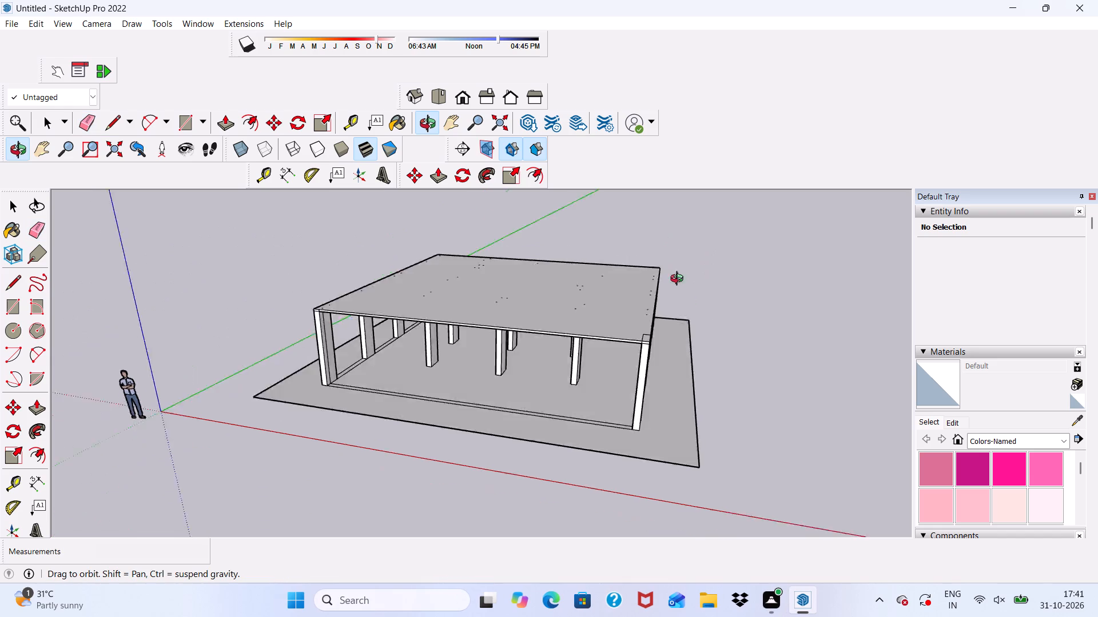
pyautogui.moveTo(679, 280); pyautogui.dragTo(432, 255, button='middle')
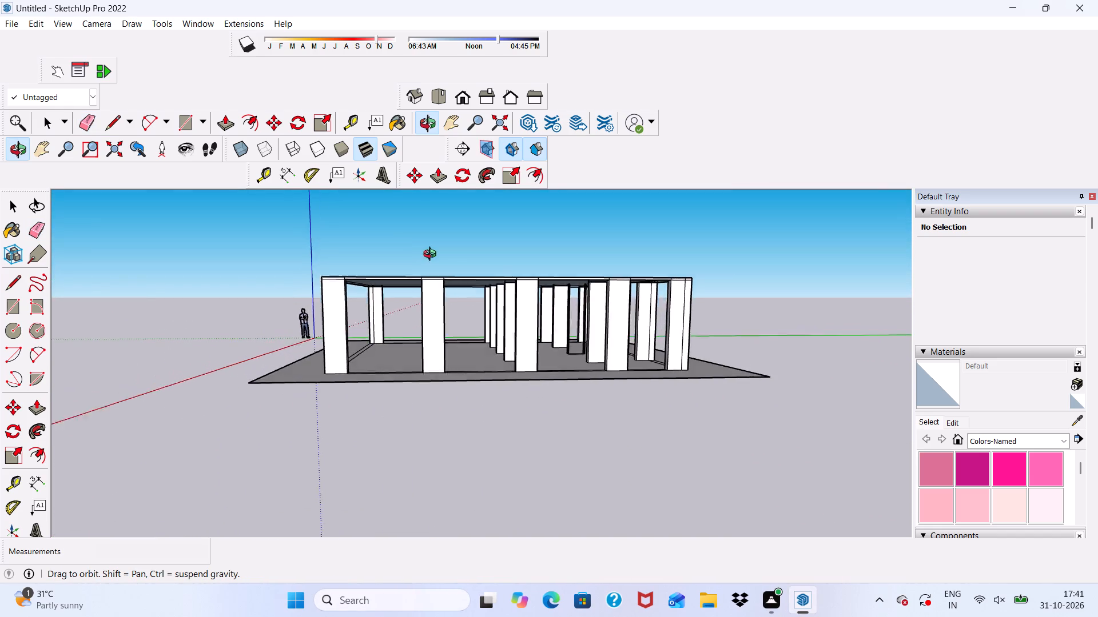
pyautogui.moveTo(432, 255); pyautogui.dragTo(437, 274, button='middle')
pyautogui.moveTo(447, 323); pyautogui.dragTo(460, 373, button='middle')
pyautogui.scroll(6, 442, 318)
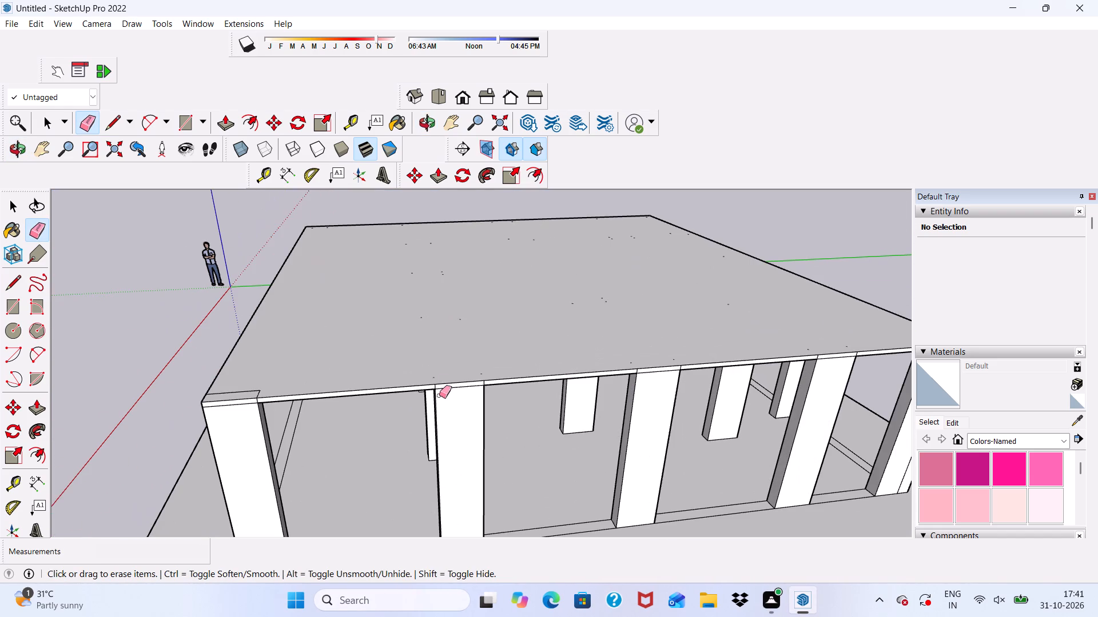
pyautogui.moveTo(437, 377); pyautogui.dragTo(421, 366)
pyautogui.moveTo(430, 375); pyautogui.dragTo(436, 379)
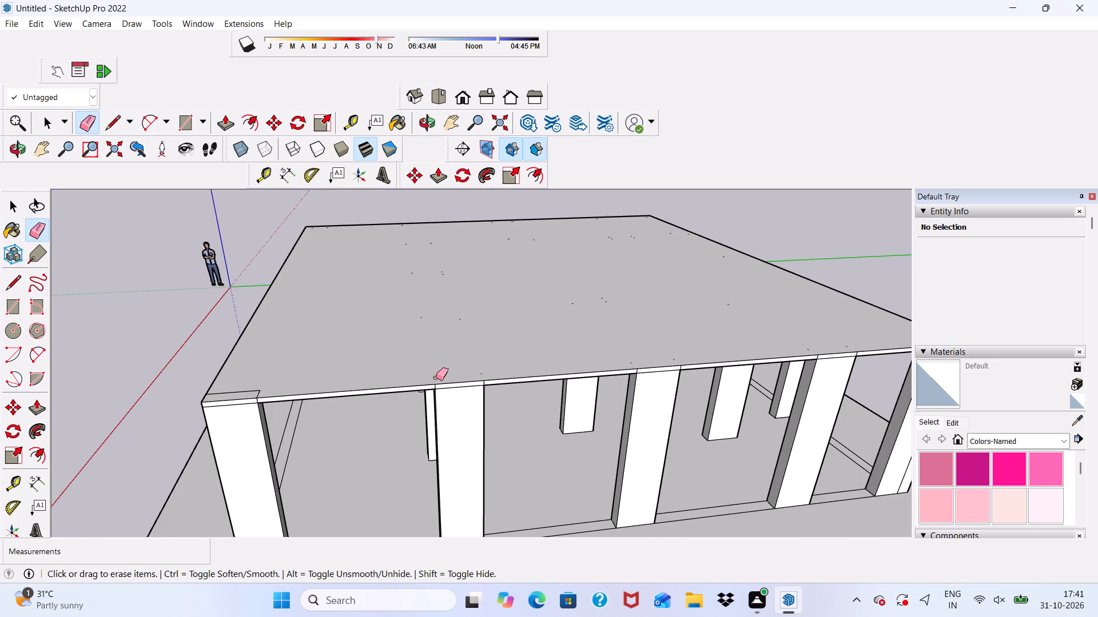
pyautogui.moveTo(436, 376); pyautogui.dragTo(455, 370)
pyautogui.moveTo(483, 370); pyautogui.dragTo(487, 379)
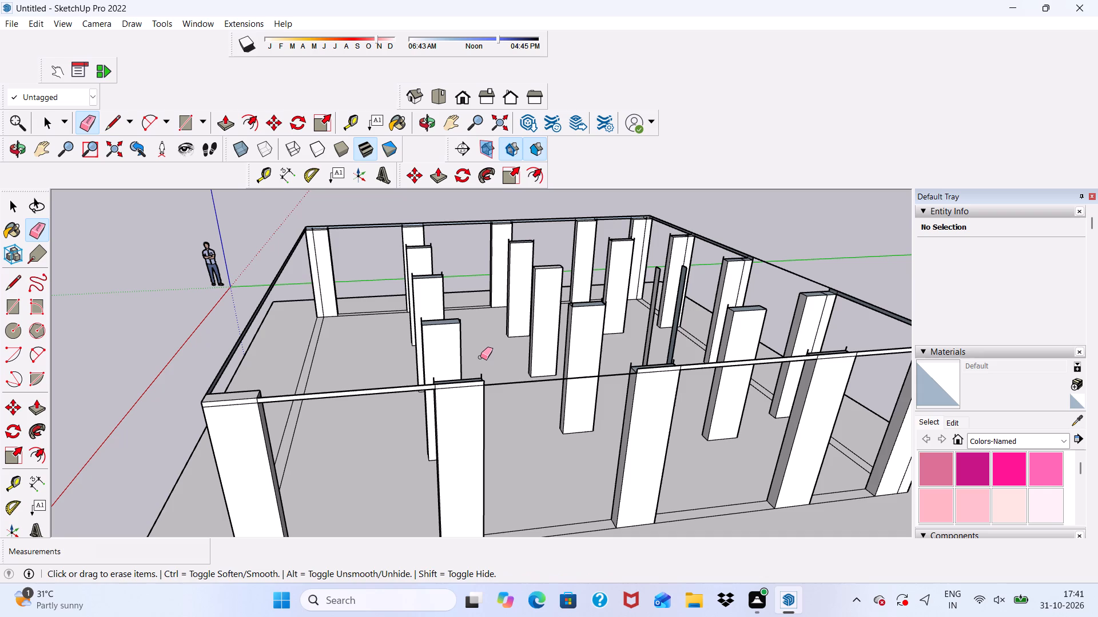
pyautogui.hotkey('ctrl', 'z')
# Erase the two stray marks on the slab top beside the edge column next to the outlined corner.
pyautogui.scroll(6, 464, 376)
pyautogui.scroll(2, 372, 378)
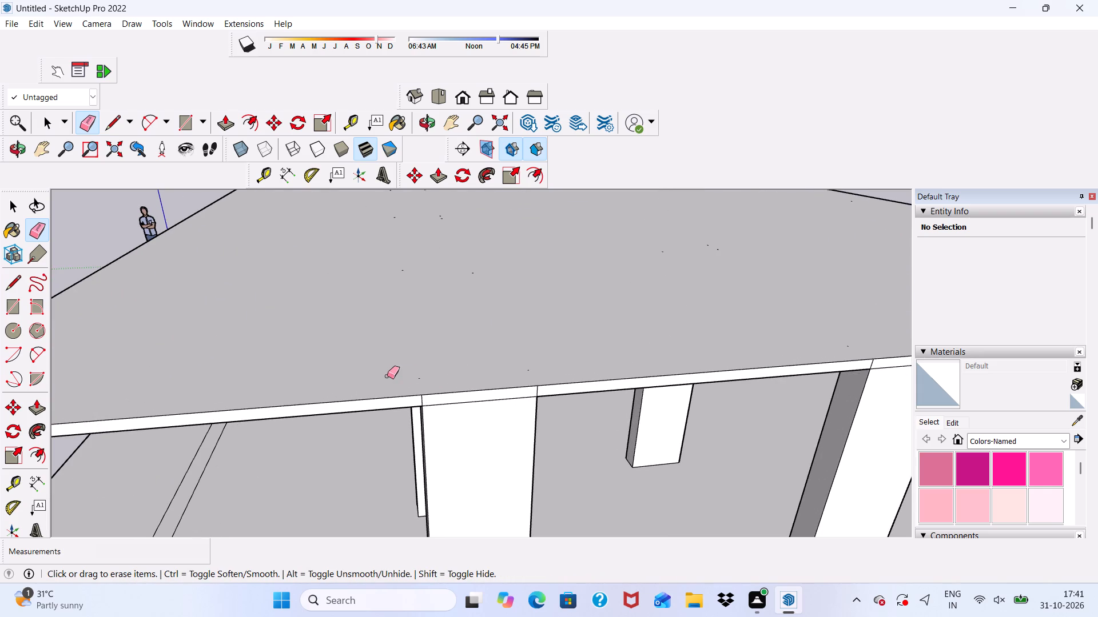
pyautogui.click(421, 375)
pyautogui.click(420, 376)
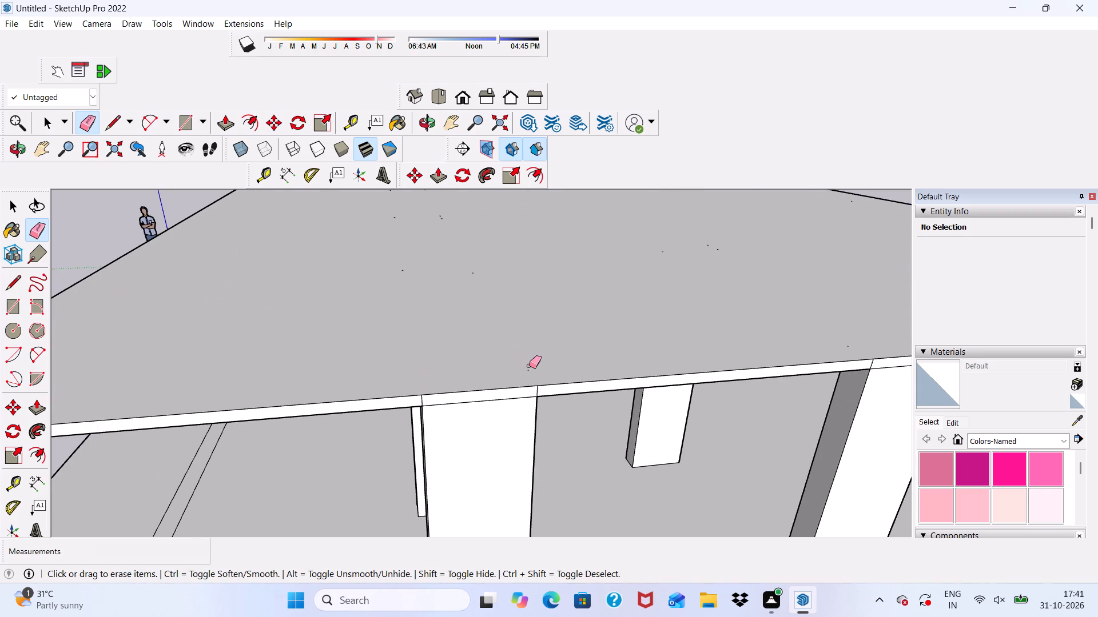
pyautogui.moveTo(529, 366); pyautogui.dragTo(530, 374)
pyautogui.moveTo(529, 366); pyautogui.dragTo(529, 373)
# Erase the stray marks on the slab top above the interior column behind that edge column.
pyautogui.scroll(-2, 484, 279)
pyautogui.scroll(3, 478, 284)
pyautogui.moveTo(474, 269); pyautogui.dragTo(474, 274)
pyautogui.moveTo(474, 267); pyautogui.dragTo(474, 293)
pyautogui.scroll(3, 411, 265)
pyautogui.moveTo(384, 266); pyautogui.dragTo(389, 272)
pyautogui.moveTo(389, 265); pyautogui.dragTo(394, 282)
pyautogui.moveTo(393, 268); pyautogui.dragTo(392, 277)
# Erase the stray marks on the slab top above the two farther interior columns in the same row.
pyautogui.scroll(-12, 391, 266)
pyautogui.scroll(-2, 447, 221)
pyautogui.scroll(6, 433, 218)
pyautogui.moveTo(432, 217); pyautogui.dragTo(433, 239)
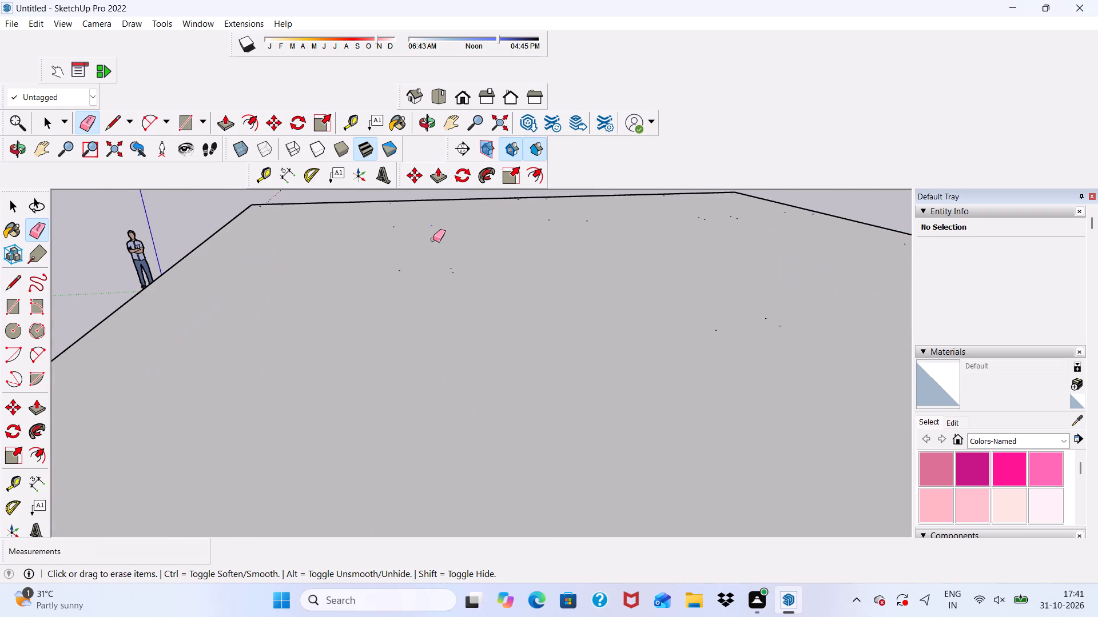
pyautogui.moveTo(433, 239); pyautogui.dragTo(433, 238)
pyautogui.moveTo(431, 222); pyautogui.dragTo(449, 275)
pyautogui.moveTo(449, 256); pyautogui.dragTo(448, 271)
pyautogui.click(448, 266)
pyautogui.moveTo(448, 263); pyautogui.dragTo(449, 268)
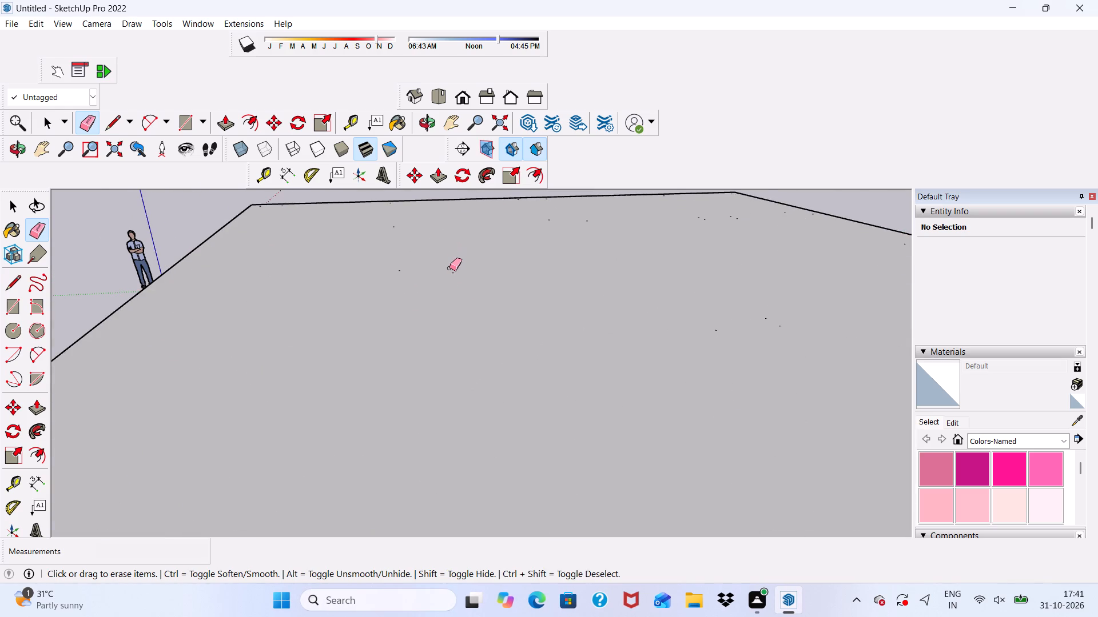
pyautogui.moveTo(449, 268); pyautogui.dragTo(451, 274)
pyautogui.moveTo(452, 269); pyautogui.dragTo(456, 276)
pyautogui.moveTo(454, 267); pyautogui.dragTo(448, 275)
pyautogui.click(393, 226)
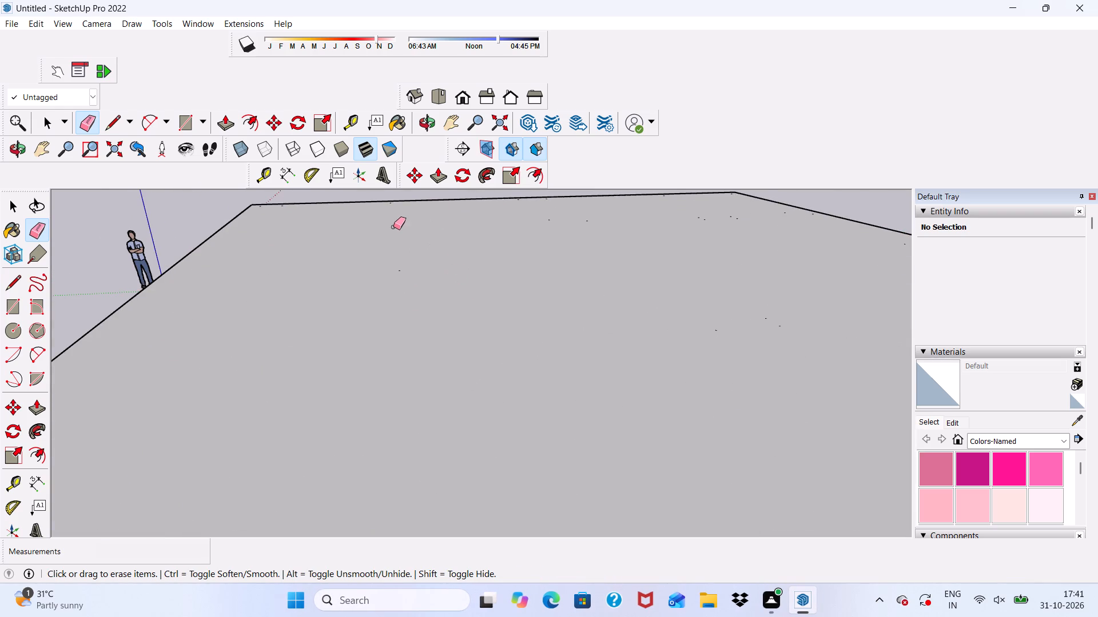
pyautogui.moveTo(393, 215); pyautogui.dragTo(396, 285)
pyautogui.moveTo(393, 264); pyautogui.dragTo(397, 277)
pyautogui.moveTo(401, 261); pyautogui.dragTo(405, 280)
pyautogui.moveTo(400, 266); pyautogui.dragTo(400, 273)
pyautogui.moveTo(402, 261); pyautogui.dragTo(404, 282)
# Erase the two stray marks on the slab top above the far interior column in the adjacent row.
pyautogui.scroll(-4, 386, 275)
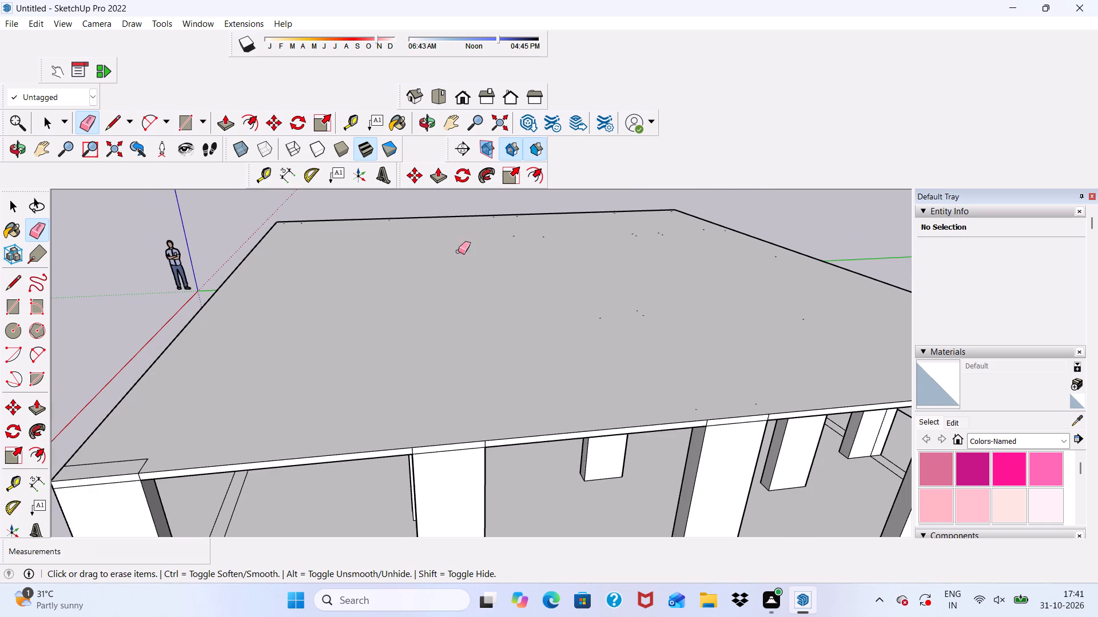
pyautogui.moveTo(506, 237); pyautogui.dragTo(512, 246)
pyautogui.moveTo(512, 235); pyautogui.dragTo(518, 248)
pyautogui.click(515, 237)
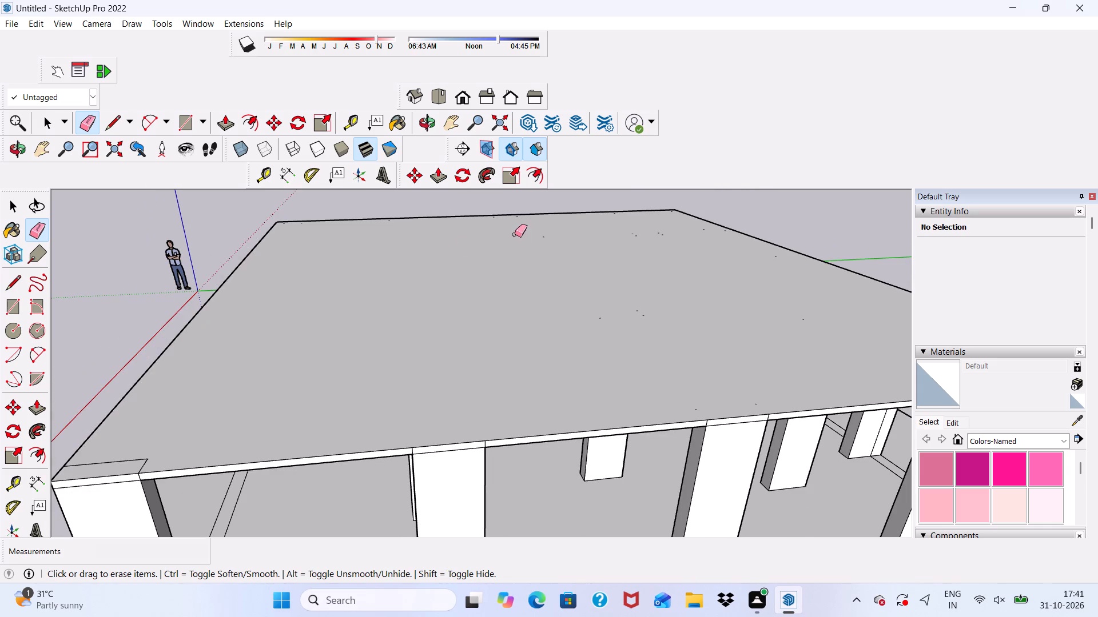
pyautogui.click(544, 235)
pyautogui.moveTo(545, 228); pyautogui.dragTo(550, 245)
# Erase the remaining stray marks on the slab top above the far and central interior columns.
pyautogui.moveTo(512, 234); pyautogui.dragTo(516, 251)
pyautogui.moveTo(510, 229); pyautogui.dragTo(513, 242)
pyautogui.moveTo(513, 231); pyautogui.dragTo(515, 243)
pyautogui.moveTo(514, 239); pyautogui.dragTo(515, 245)
pyautogui.moveTo(515, 233); pyautogui.dragTo(520, 273)
pyautogui.moveTo(596, 306); pyautogui.dragTo(604, 325)
pyautogui.moveTo(599, 302); pyautogui.dragTo(600, 310)
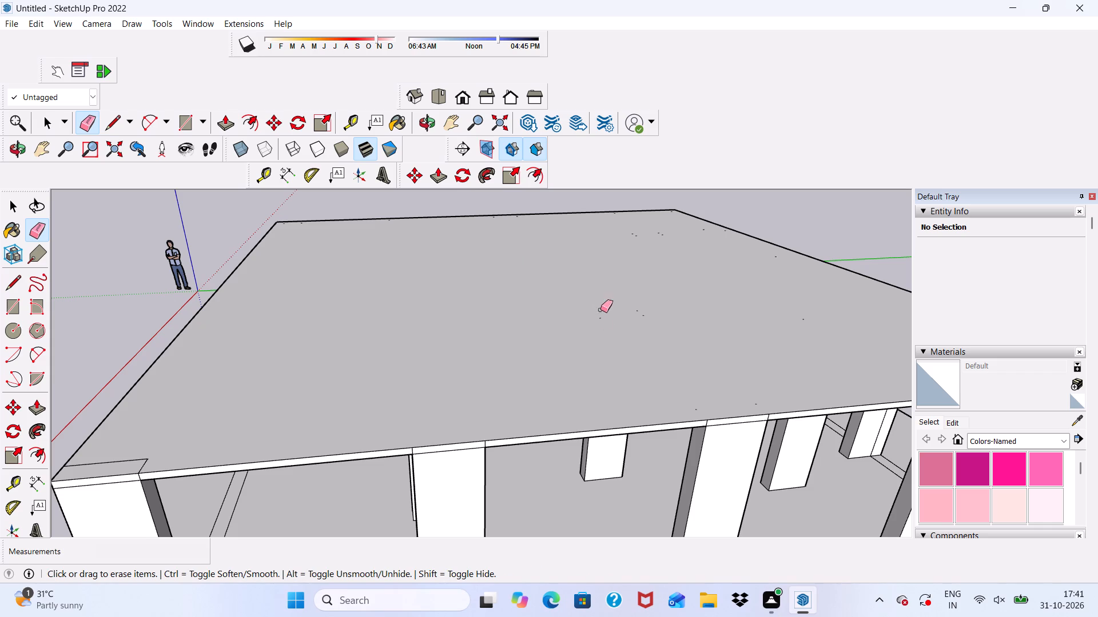
pyautogui.moveTo(600, 310); pyautogui.dragTo(598, 315)
pyautogui.moveTo(594, 305); pyautogui.dragTo(598, 318)
pyautogui.moveTo(634, 306); pyautogui.dragTo(643, 316)
pyautogui.moveTo(640, 306); pyautogui.dragTo(638, 314)
pyautogui.moveTo(635, 308); pyautogui.dragTo(636, 312)
pyautogui.moveTo(636, 312); pyautogui.dragTo(636, 319)
pyautogui.moveTo(635, 307); pyautogui.dragTo(636, 319)
# Erase the two stray marks on the slab top beside the middle edge column.
pyautogui.scroll(-9, 580, 301)
pyautogui.moveTo(701, 332); pyautogui.dragTo(701, 340, button='middle')
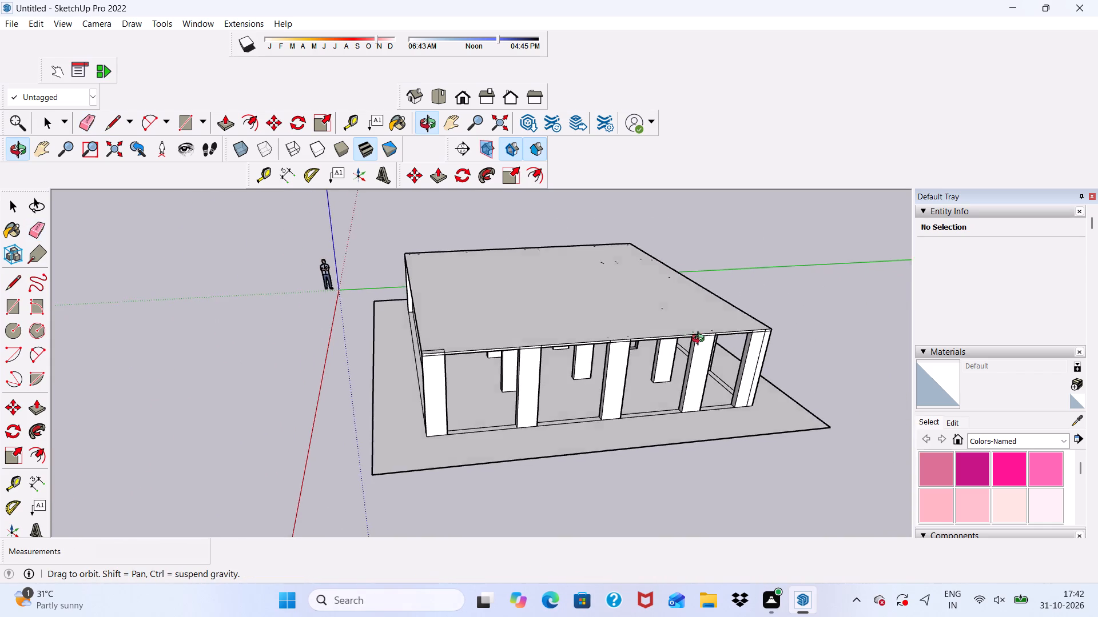
pyautogui.moveTo(701, 340); pyautogui.dragTo(689, 378, button='middle')
pyautogui.scroll(4, 576, 401)
pyautogui.scroll(8, 652, 355)
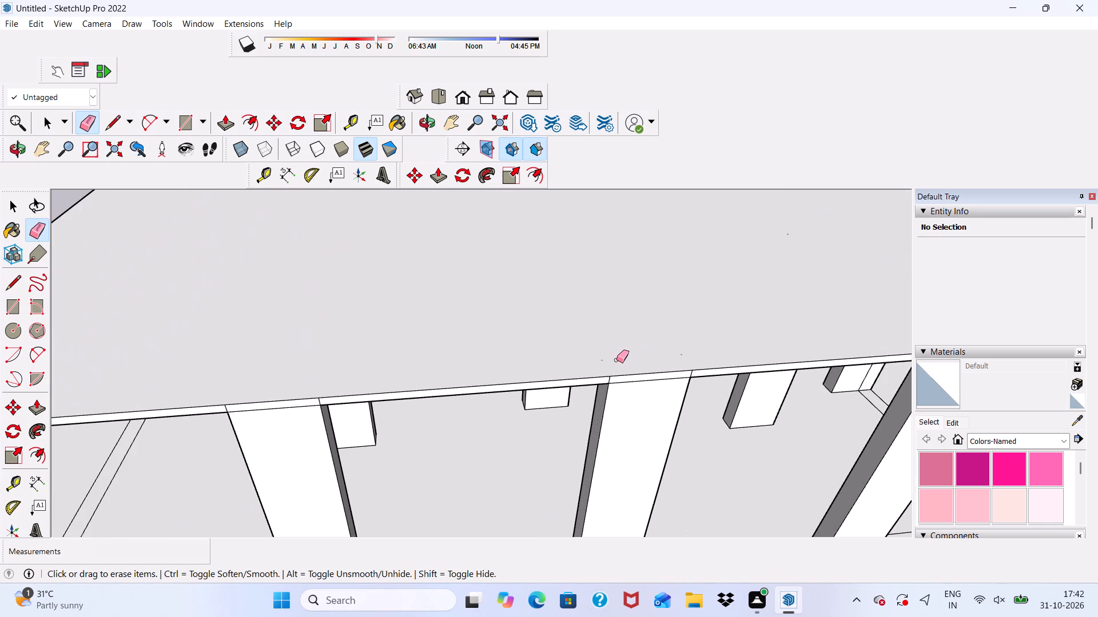
pyautogui.moveTo(614, 360); pyautogui.dragTo(598, 363)
pyautogui.moveTo(595, 363); pyautogui.dragTo(676, 353)
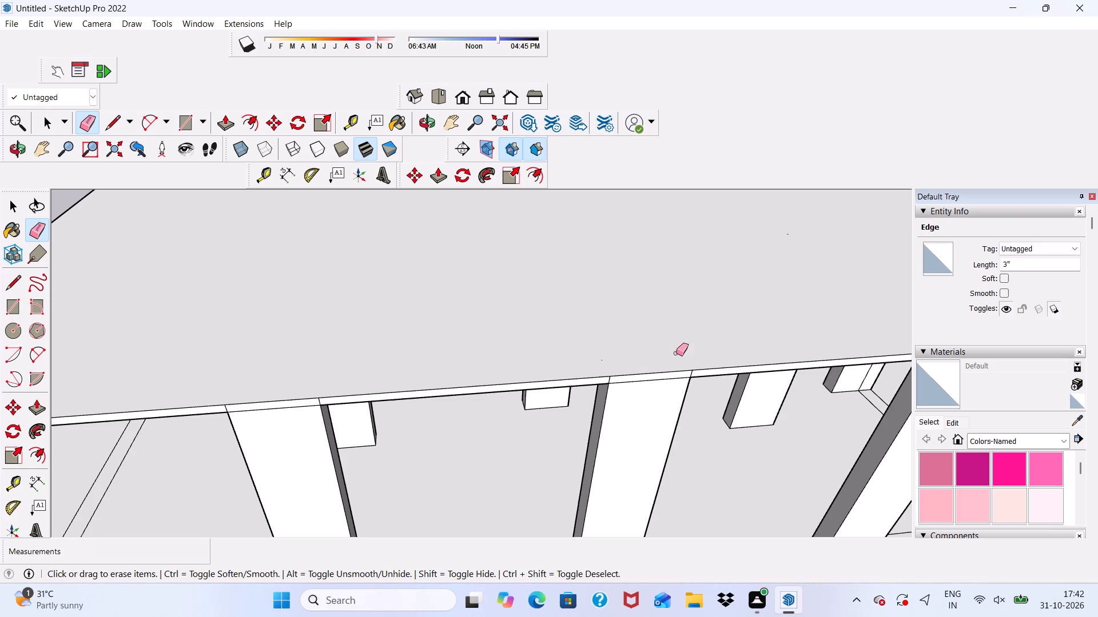
pyautogui.moveTo(676, 353); pyautogui.dragTo(602, 359)
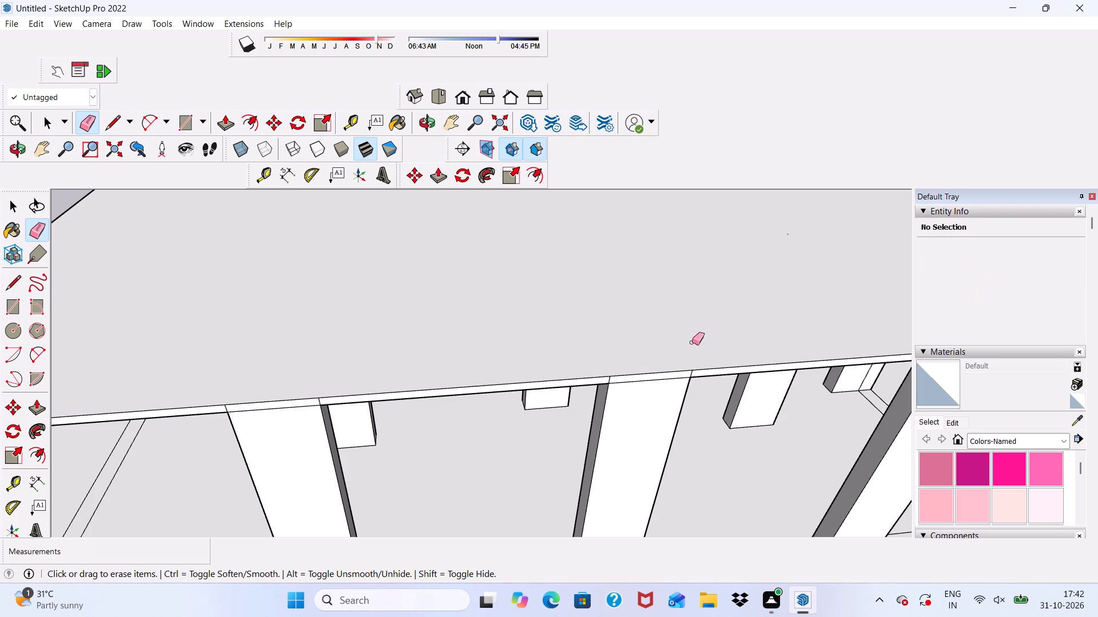
# Erase the two stray marks on the slab top beside the edge column next to the corner column.
pyautogui.scroll(-7, 568, 342)
pyautogui.scroll(-5, 456, 284)
pyautogui.scroll(6, 714, 306)
pyautogui.scroll(5, 611, 325)
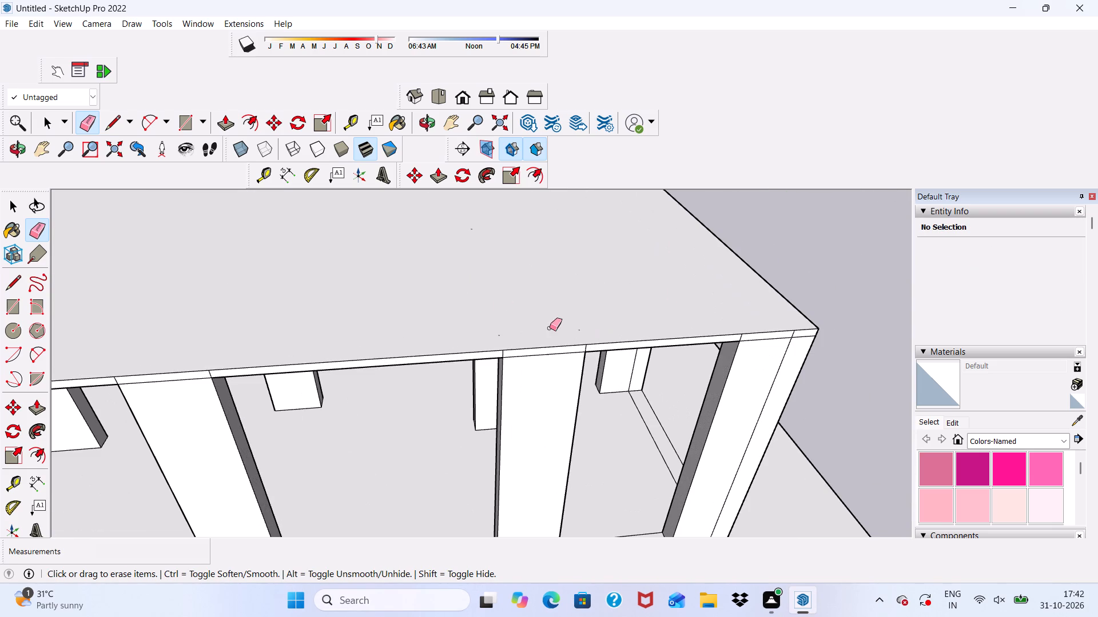
pyautogui.click(583, 328)
pyautogui.moveTo(581, 330); pyautogui.dragTo(577, 322)
pyautogui.moveTo(574, 327); pyautogui.dragTo(596, 334)
pyautogui.moveTo(500, 331); pyautogui.dragTo(495, 332)
pyautogui.click(495, 331)
pyautogui.click(498, 327)
pyautogui.moveTo(499, 328); pyautogui.dragTo(499, 341)
pyautogui.moveTo(500, 330); pyautogui.dragTo(500, 339)
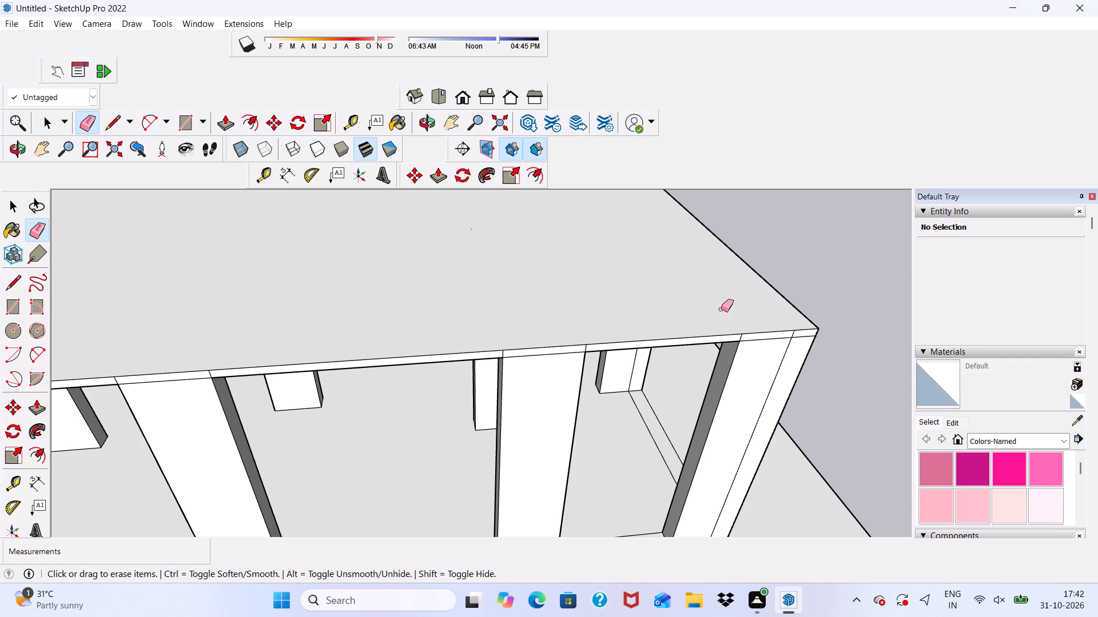
# Undo the accidental erase and remove the stray mark on the slab top above the interior column behind that edge column.
pyautogui.moveTo(721, 309); pyautogui.dragTo(711, 315)
pyautogui.hotkey('ctrl', 'z')
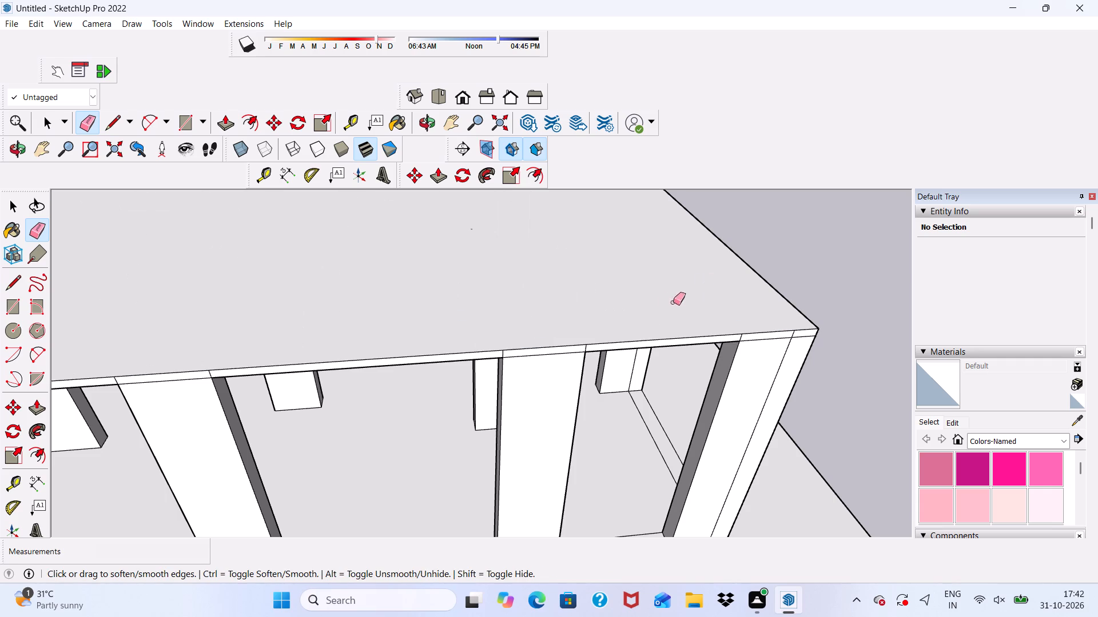
pyautogui.moveTo(472, 225); pyautogui.dragTo(478, 231)
pyautogui.moveTo(468, 219); pyautogui.dragTo(459, 231)
pyautogui.moveTo(466, 218); pyautogui.dragTo(474, 251)
pyautogui.moveTo(473, 225); pyautogui.dragTo(473, 245)
pyautogui.moveTo(471, 229); pyautogui.dragTo(472, 242)
pyautogui.moveTo(472, 231); pyautogui.dragTo(472, 252)
pyautogui.moveTo(470, 228); pyautogui.dragTo(496, 298)
# Erase the vertical seam line on the corner column's face.
pyautogui.scroll(-2, 552, 276)
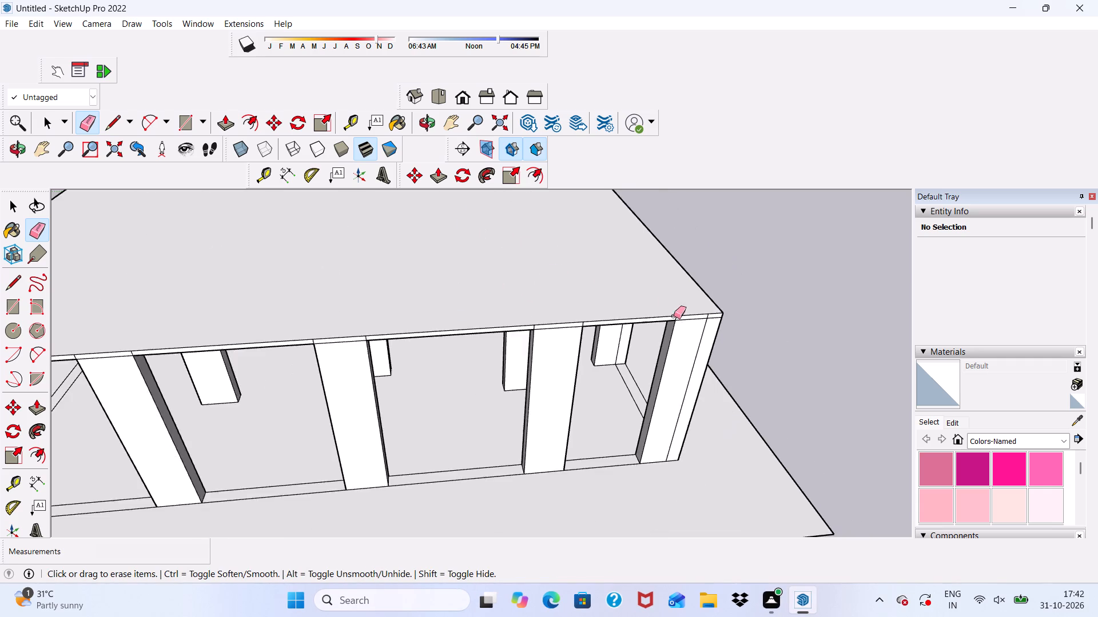
pyautogui.scroll(-13, 674, 316)
pyautogui.scroll(7, 711, 308)
pyautogui.moveTo(707, 307); pyautogui.dragTo(707, 314)
pyautogui.scroll(-2, 707, 311)
pyautogui.moveTo(706, 316); pyautogui.dragTo(528, 298, button='middle')
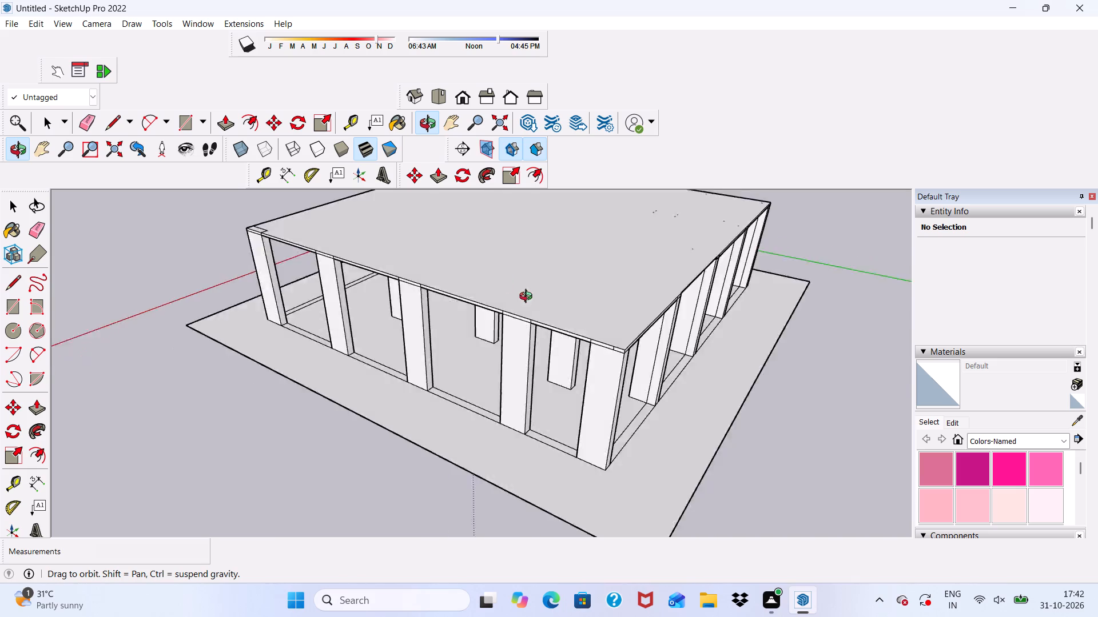
pyautogui.moveTo(528, 298); pyautogui.dragTo(208, 214, button='middle')
pyautogui.scroll(5, 336, 282)
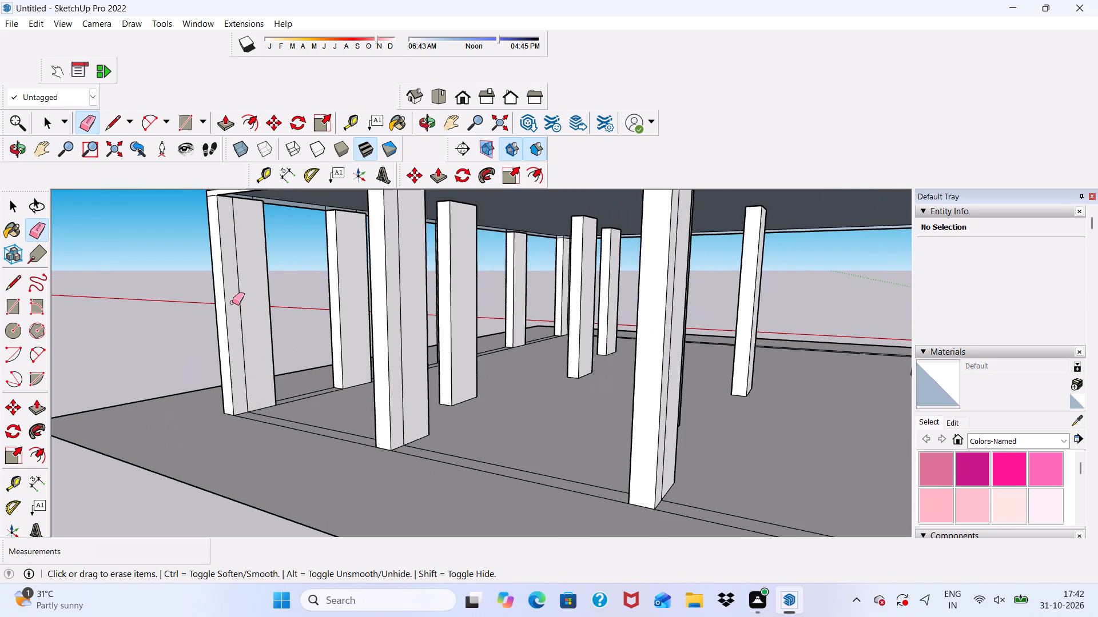
pyautogui.scroll(1, 232, 302)
pyautogui.moveTo(233, 301); pyautogui.dragTo(245, 308)
pyautogui.scroll(-4, 245, 295)
pyautogui.moveTo(283, 348); pyautogui.dragTo(272, 291, button='middle')
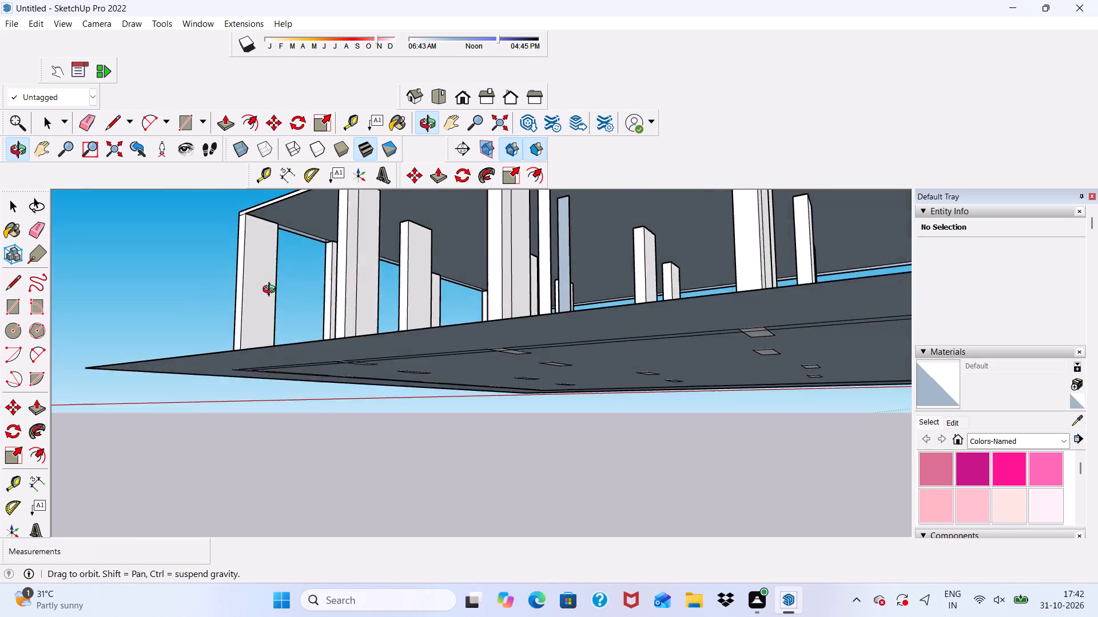
pyautogui.moveTo(272, 291); pyautogui.dragTo(289, 319, button='middle')
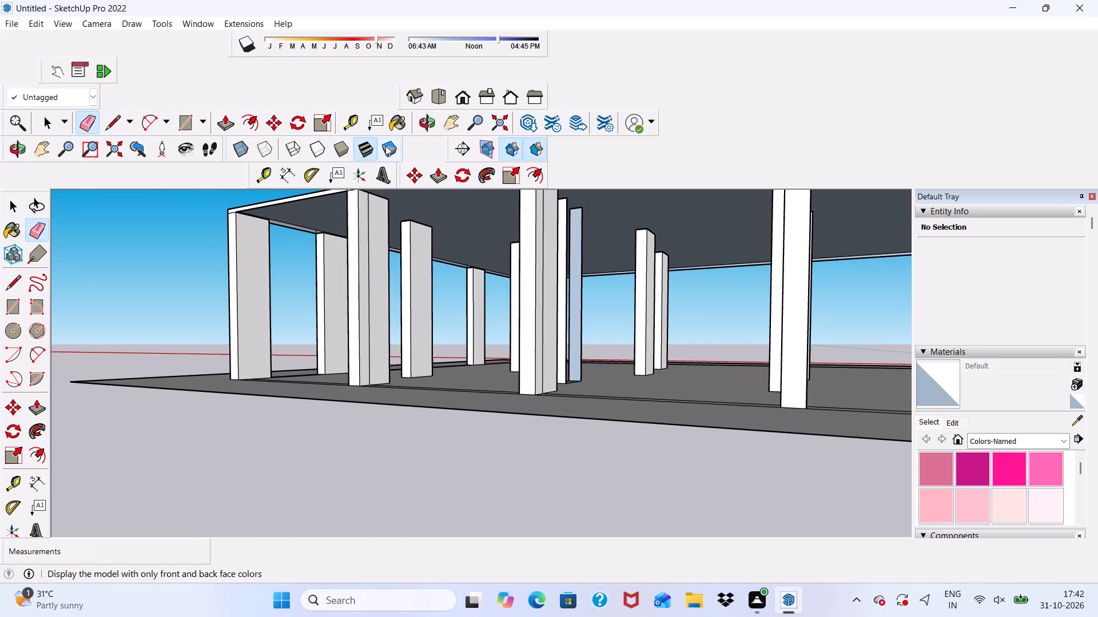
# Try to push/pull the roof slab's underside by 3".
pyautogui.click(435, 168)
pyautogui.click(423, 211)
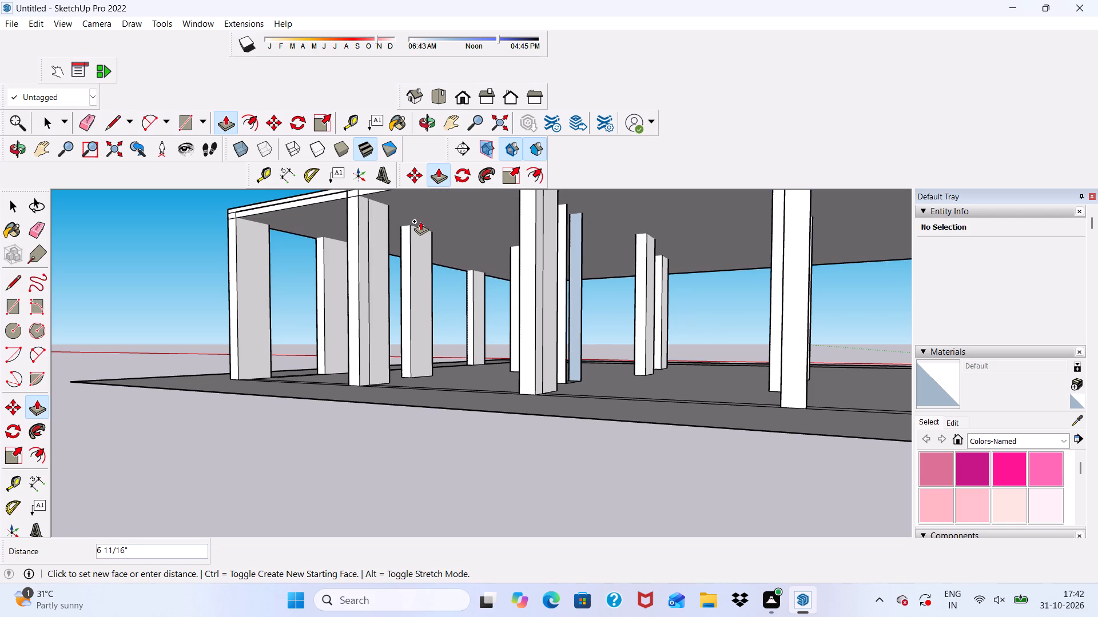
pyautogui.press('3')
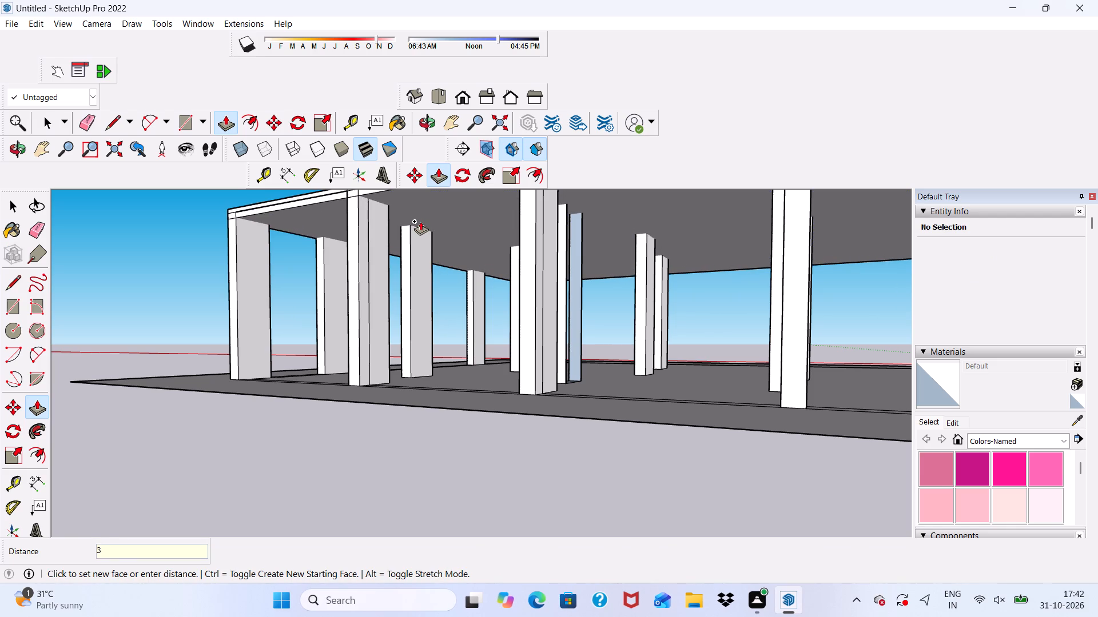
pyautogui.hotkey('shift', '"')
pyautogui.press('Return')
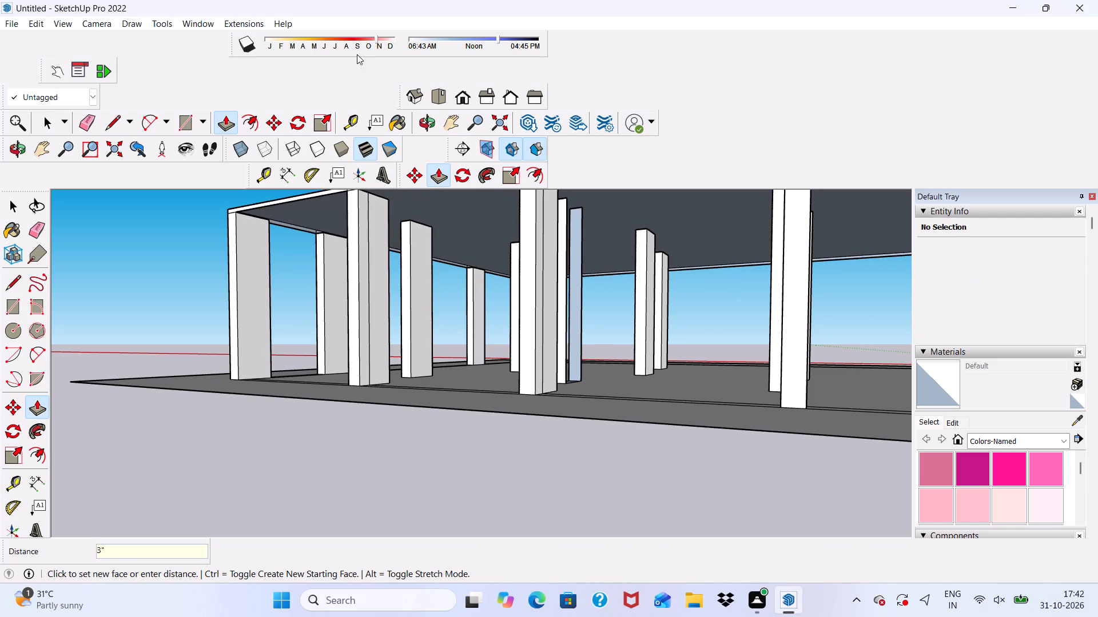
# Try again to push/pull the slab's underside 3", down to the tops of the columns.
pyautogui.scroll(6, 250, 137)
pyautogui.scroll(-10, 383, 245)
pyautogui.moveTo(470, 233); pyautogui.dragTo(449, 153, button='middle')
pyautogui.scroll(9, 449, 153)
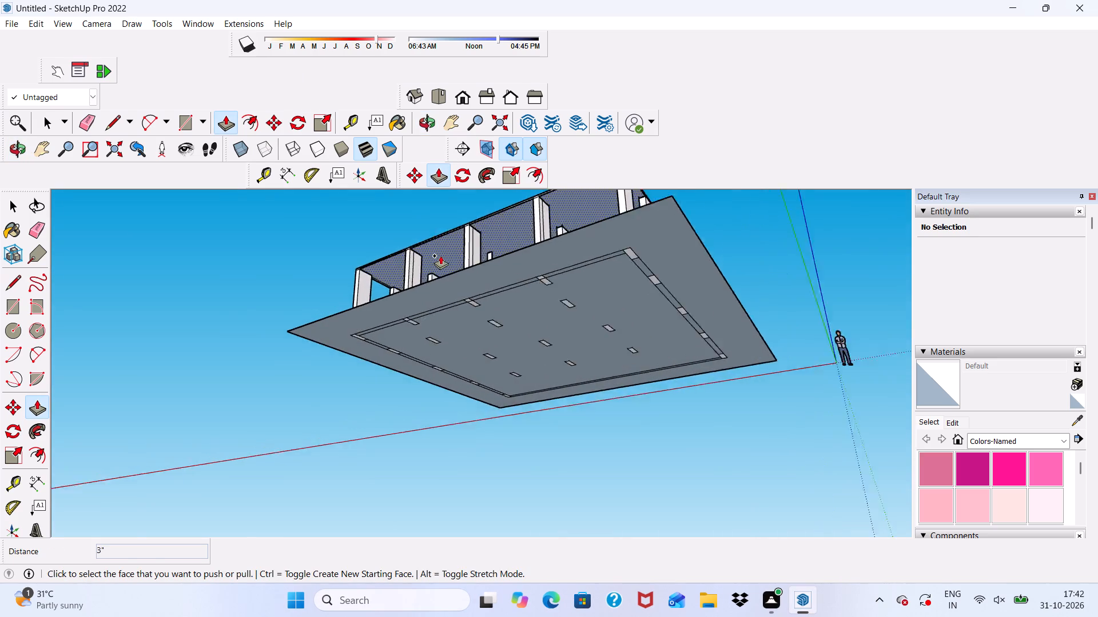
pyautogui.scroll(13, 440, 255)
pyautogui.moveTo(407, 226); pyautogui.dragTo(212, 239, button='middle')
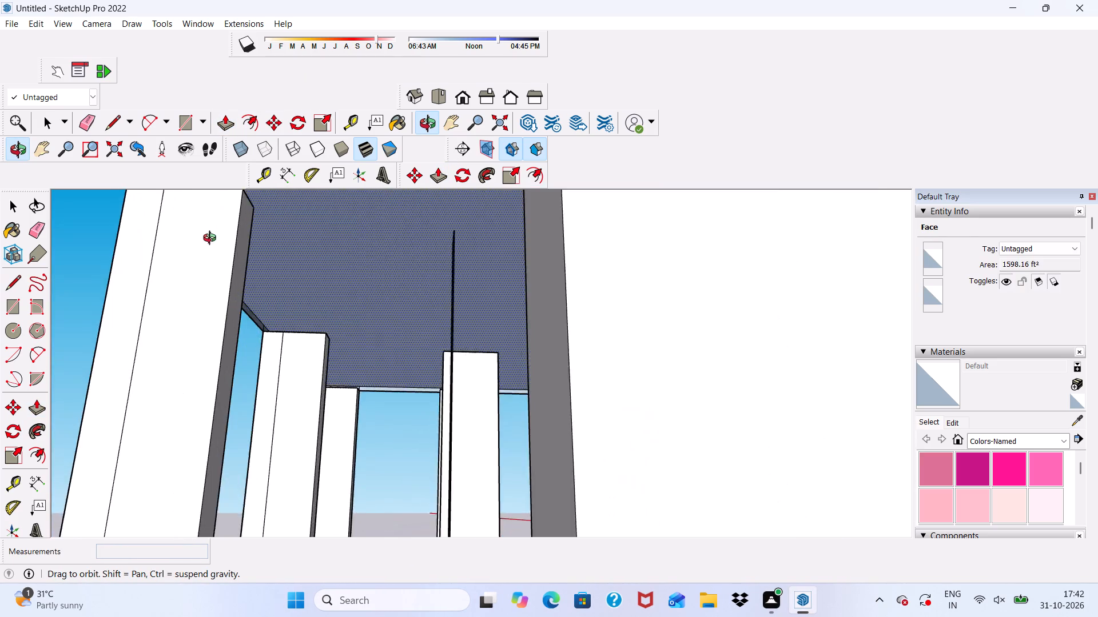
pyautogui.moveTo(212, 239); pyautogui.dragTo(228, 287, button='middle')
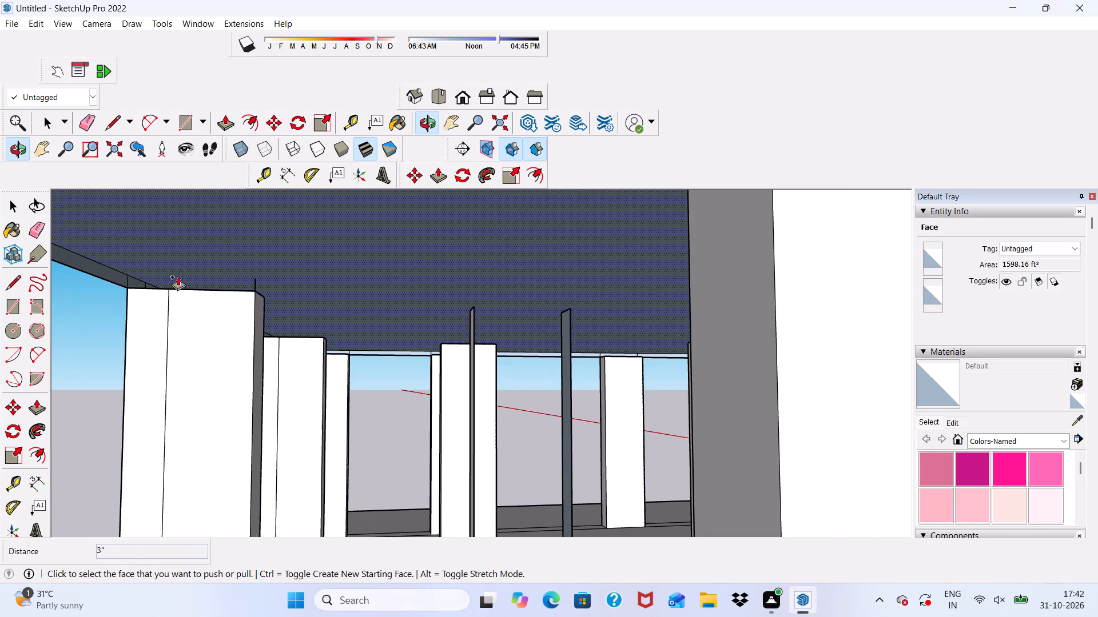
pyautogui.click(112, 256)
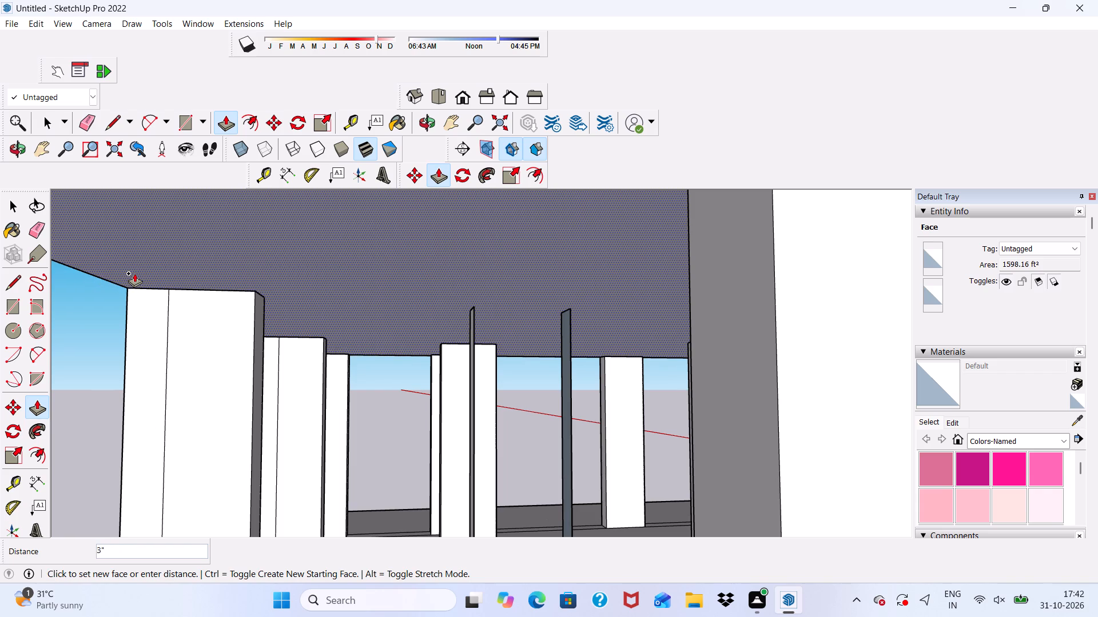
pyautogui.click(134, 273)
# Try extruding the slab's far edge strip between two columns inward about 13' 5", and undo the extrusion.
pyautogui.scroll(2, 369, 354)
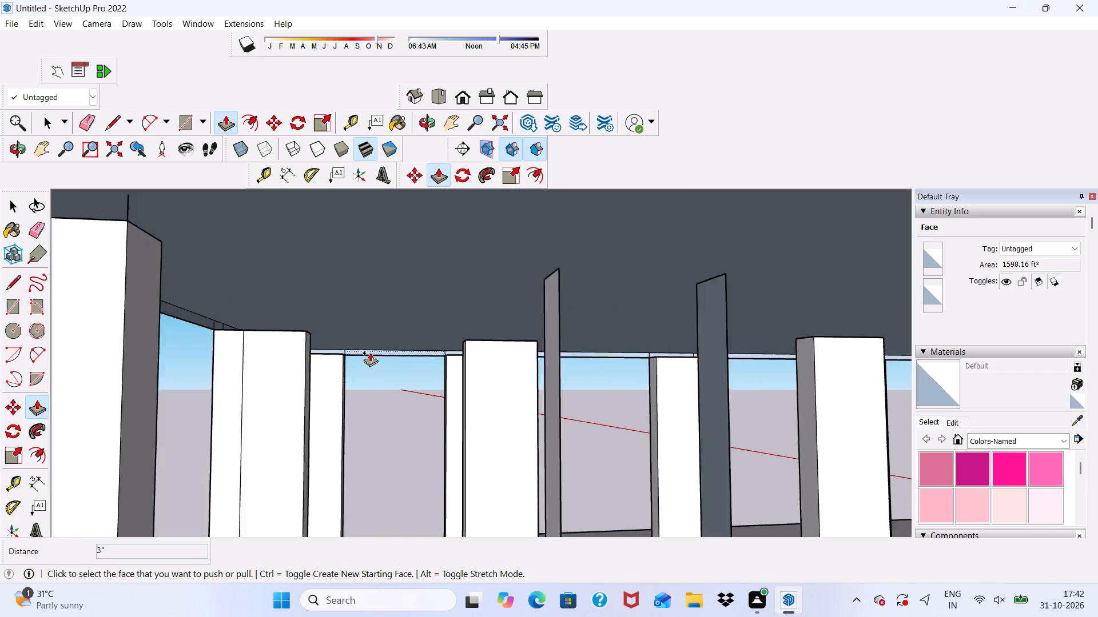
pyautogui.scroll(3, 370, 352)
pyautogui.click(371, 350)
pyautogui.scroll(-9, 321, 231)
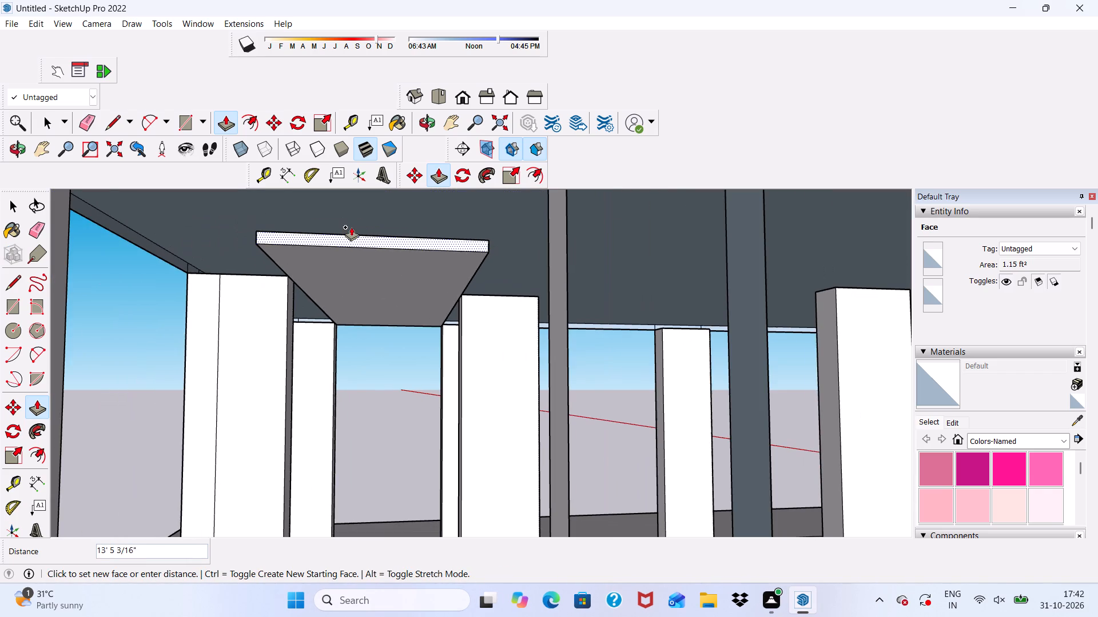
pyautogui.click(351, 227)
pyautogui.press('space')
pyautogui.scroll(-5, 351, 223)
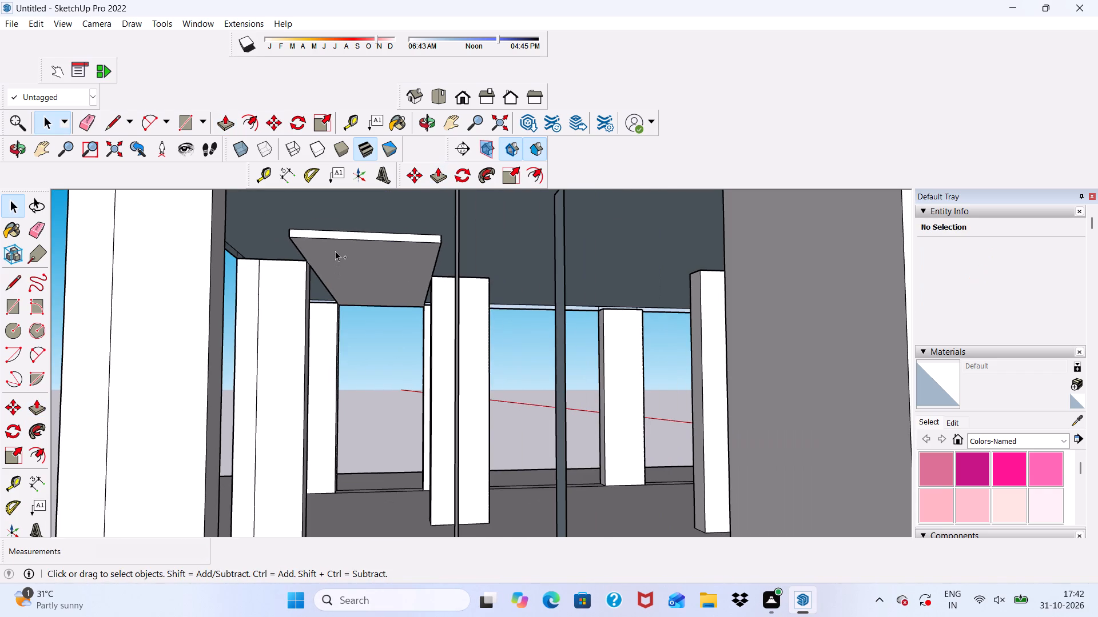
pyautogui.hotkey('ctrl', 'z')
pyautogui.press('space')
# Erase the slab edge strip's lower line between the corner column and the next column on the side parallel to the green axis.
pyautogui.scroll(-5, 317, 290)
pyautogui.scroll(-1, 379, 294)
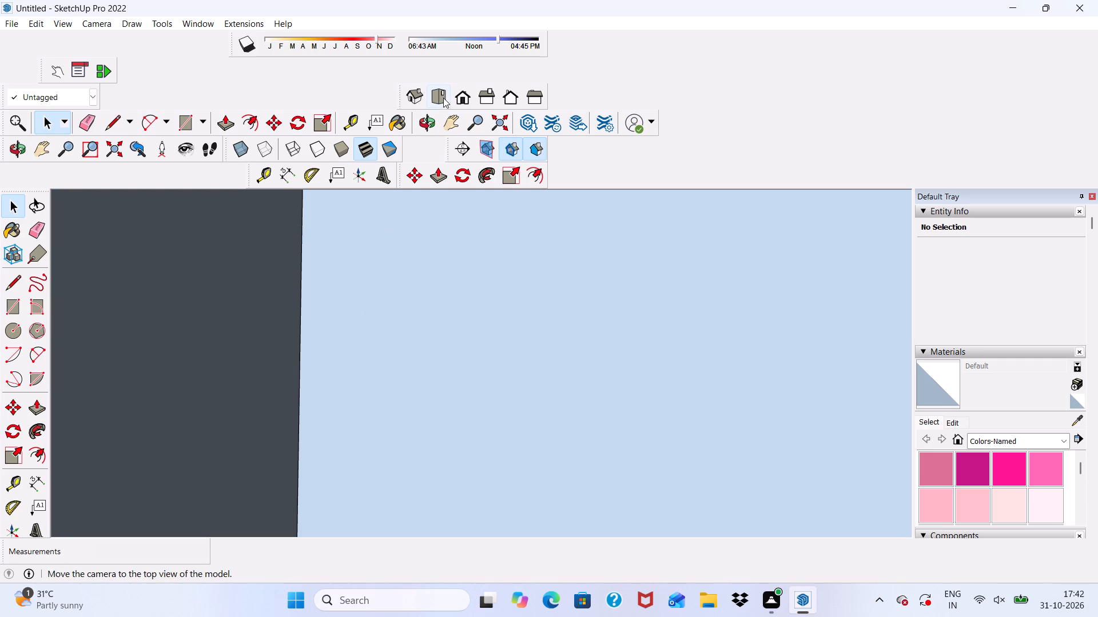
pyautogui.click(458, 93)
pyautogui.scroll(-8, 472, 173)
pyautogui.moveTo(543, 336); pyautogui.dragTo(347, 315, button='middle')
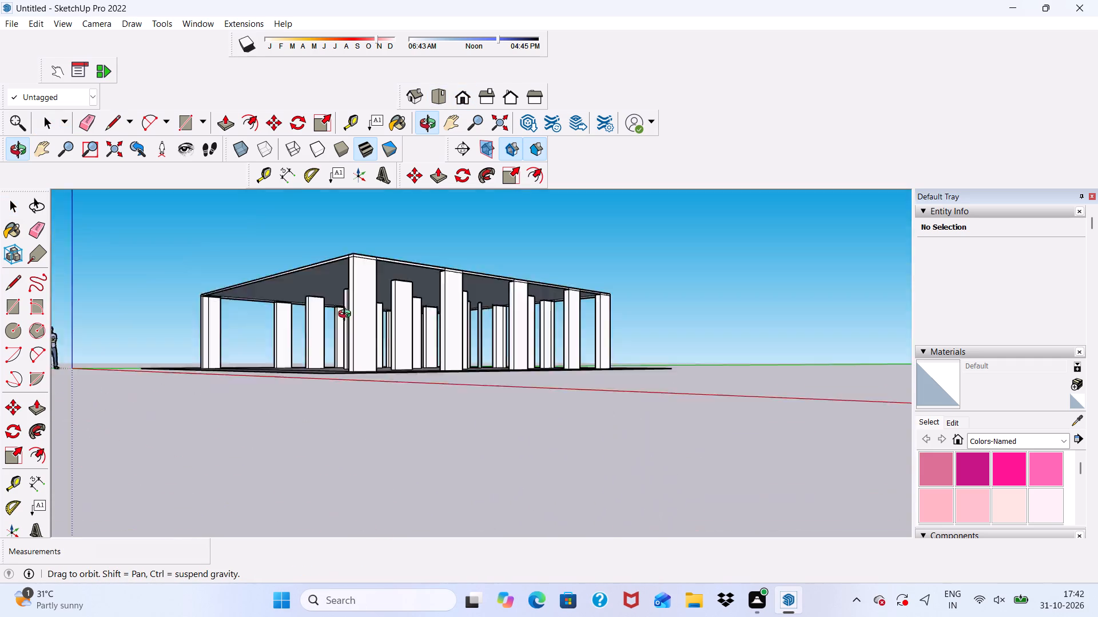
pyautogui.moveTo(347, 315); pyautogui.dragTo(265, 249, button='middle')
pyautogui.scroll(17, 340, 211)
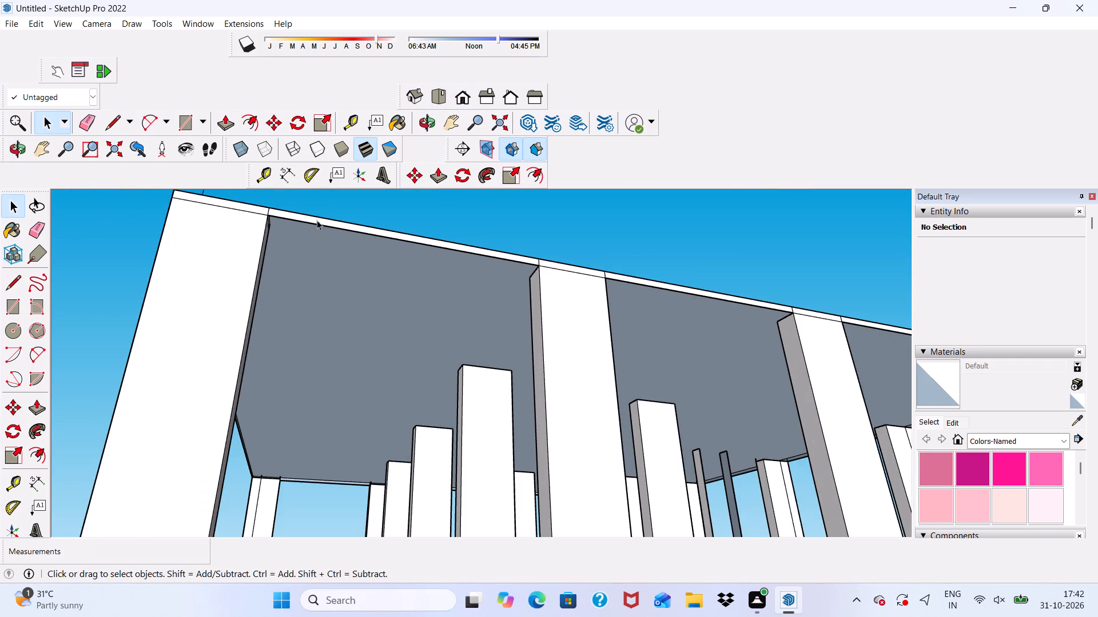
pyautogui.click(86, 123)
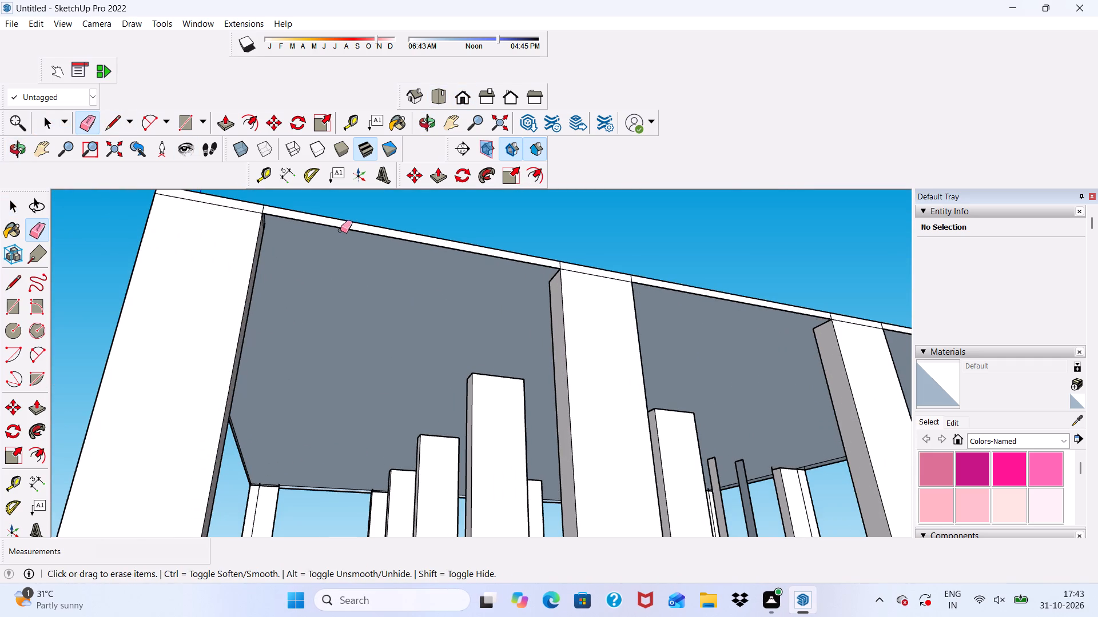
pyautogui.click(341, 225)
pyautogui.scroll(-4, 340, 226)
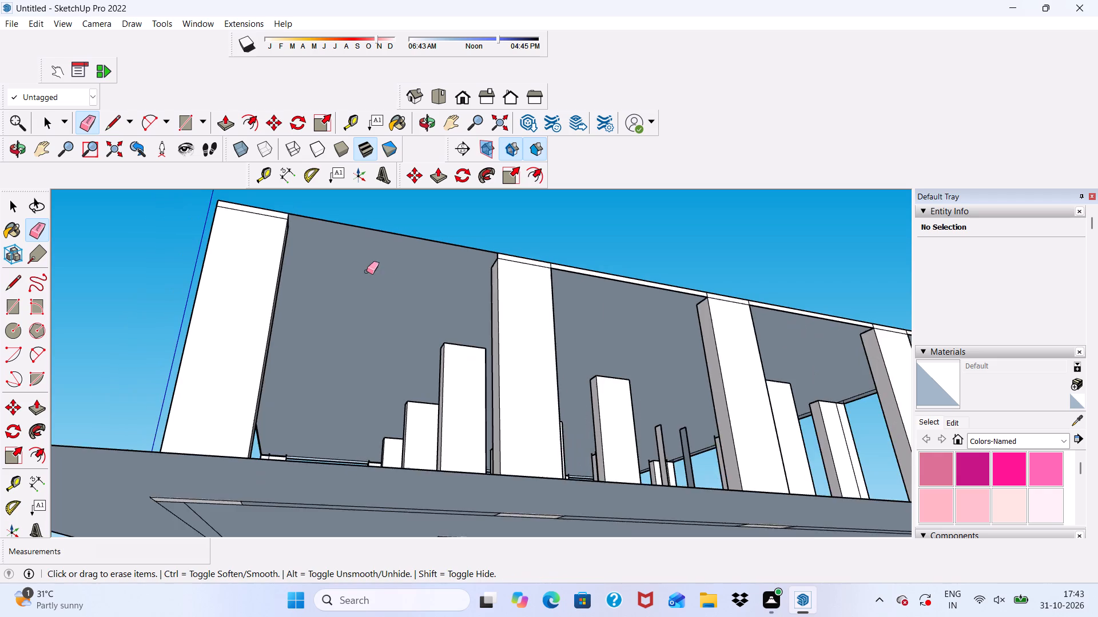
# Erase the slab edge strip's lower lines in the remaining three bays between columns along the same side.
pyautogui.moveTo(404, 295); pyautogui.dragTo(322, 335, button='middle')
pyautogui.scroll(5, 463, 278)
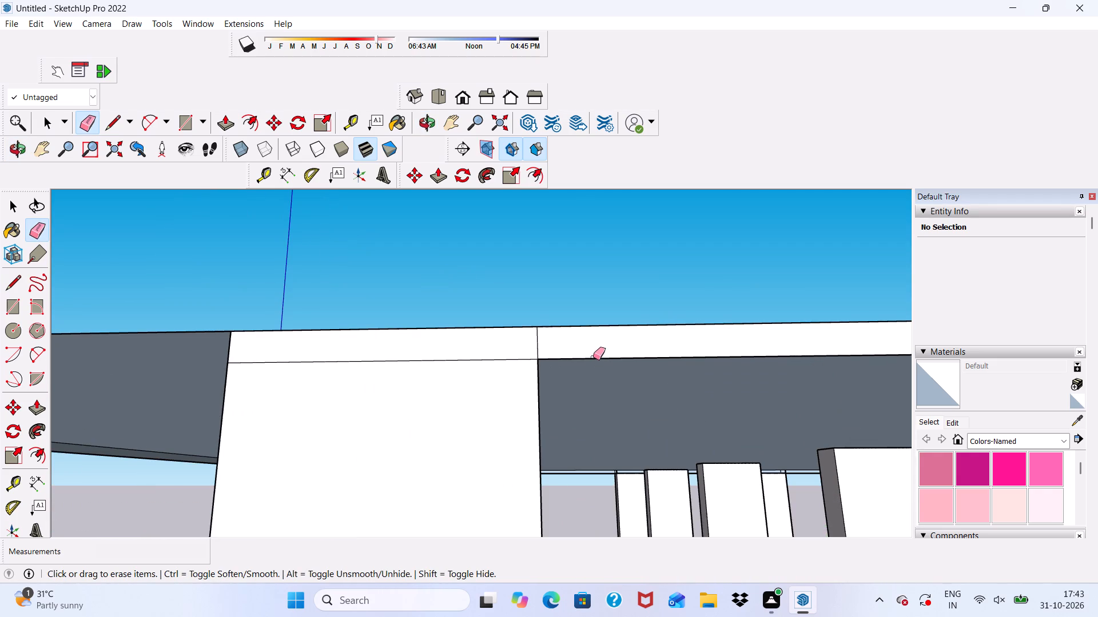
pyautogui.click(593, 356)
pyautogui.scroll(-6, 407, 285)
pyautogui.scroll(4, 666, 300)
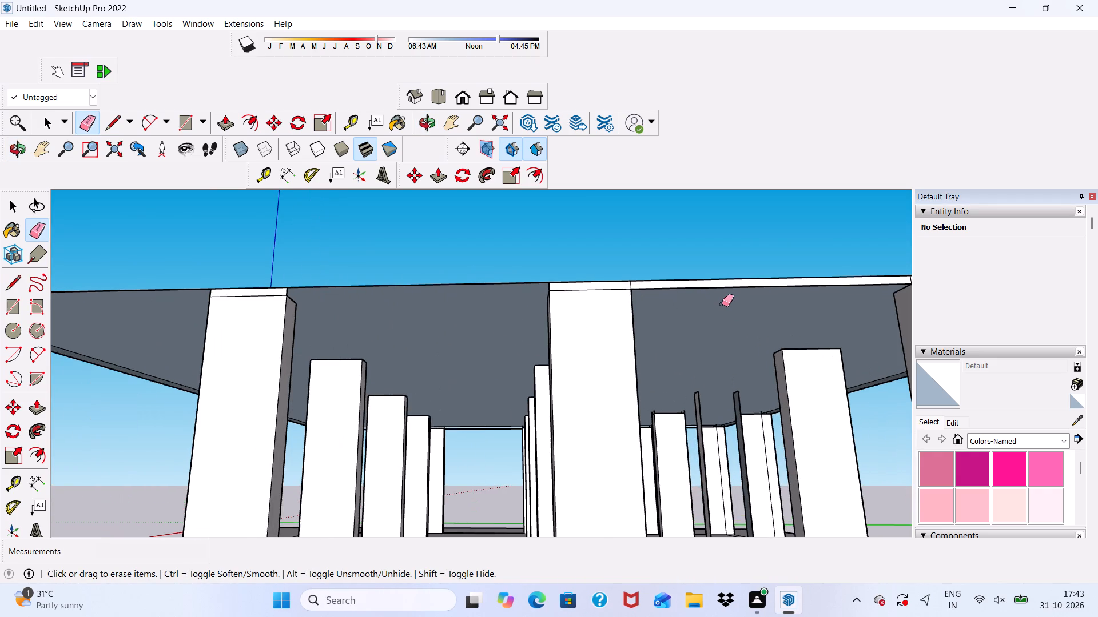
pyautogui.click(723, 288)
pyautogui.scroll(-3, 576, 277)
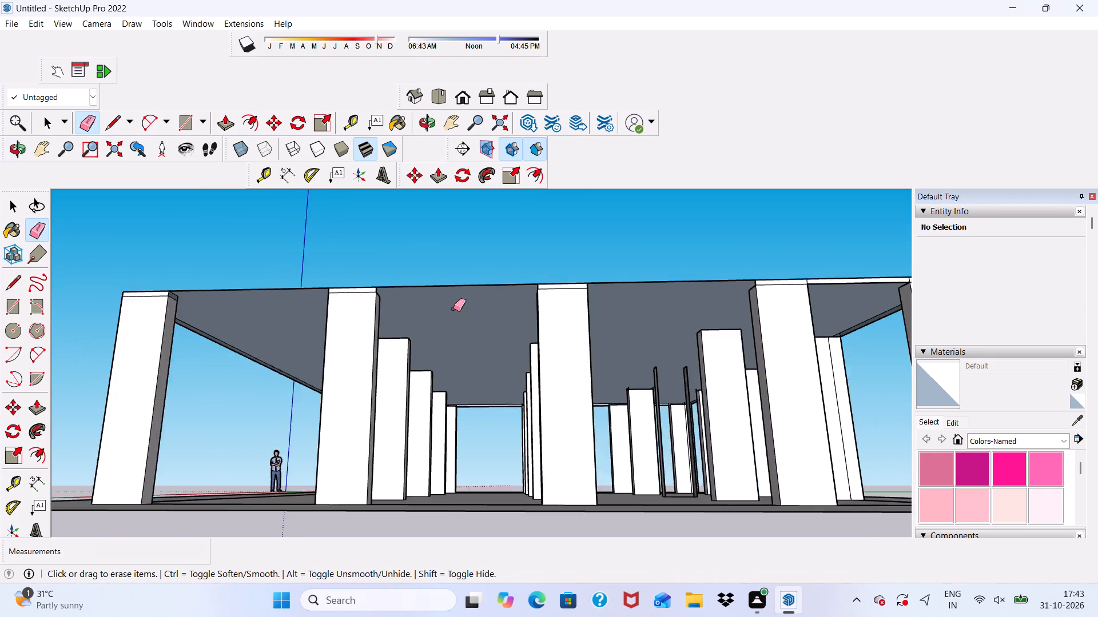
pyautogui.scroll(-3, 453, 308)
pyautogui.scroll(6, 760, 307)
pyautogui.click(775, 274)
pyautogui.scroll(-4, 559, 299)
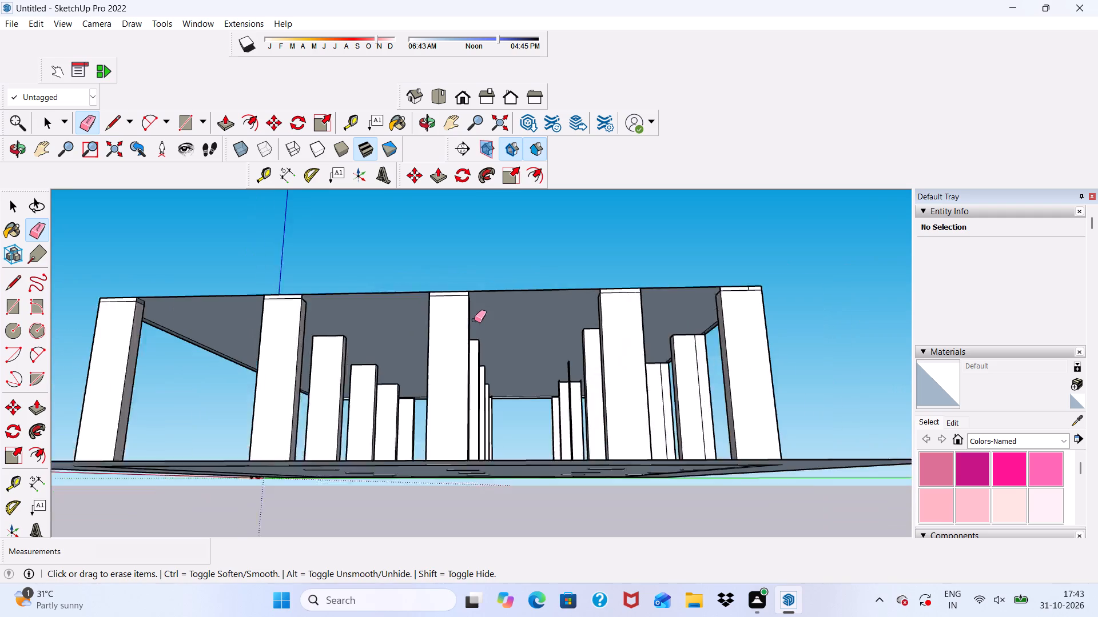
pyautogui.scroll(-2, 474, 320)
pyautogui.moveTo(651, 354); pyautogui.dragTo(389, 393, button='middle')
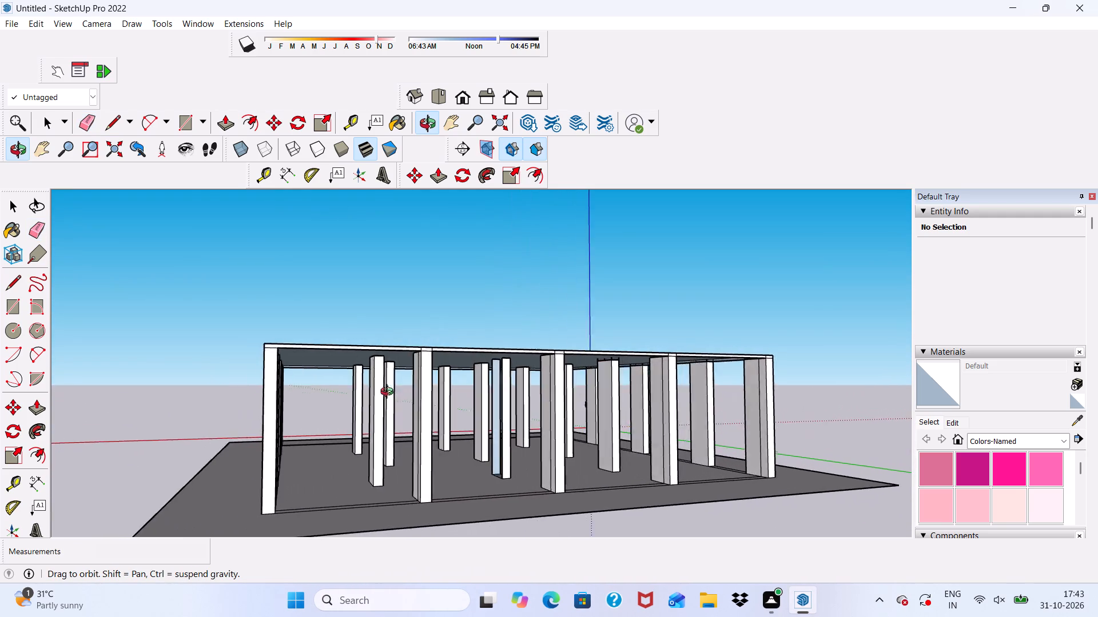
# Erase the slab edge strip's lower line between the corner column and the next column on the adjoining side parallel to the red axis.
pyautogui.moveTo(389, 393); pyautogui.dragTo(356, 396, button='middle')
pyautogui.scroll(6, 302, 352)
pyautogui.moveTo(185, 364); pyautogui.dragTo(300, 302, button='middle')
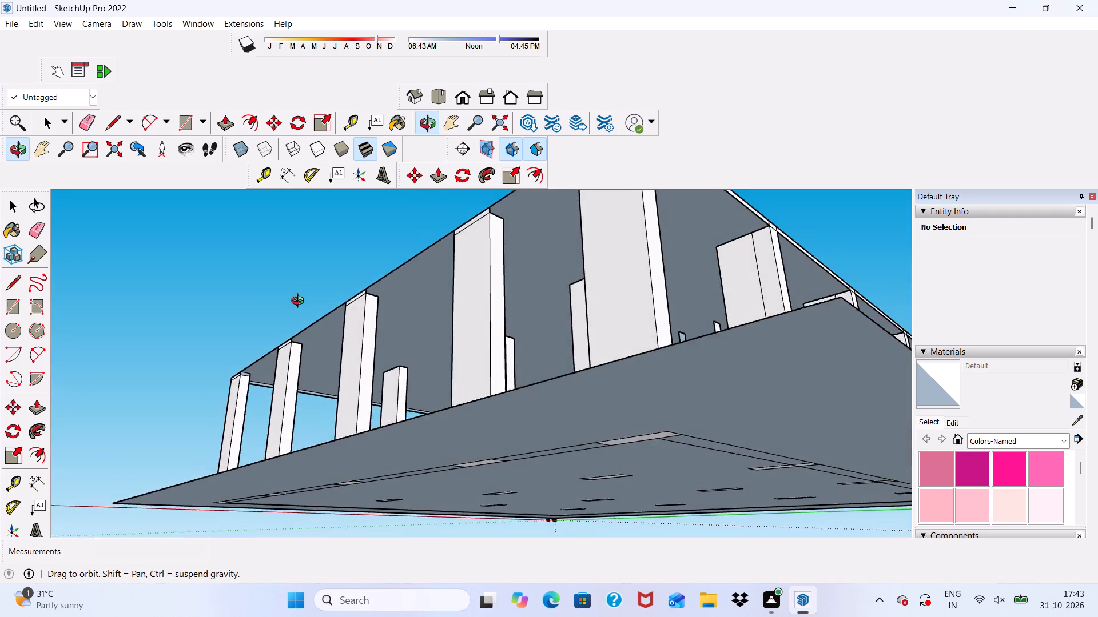
pyautogui.moveTo(300, 302); pyautogui.dragTo(247, 348, button='middle')
pyautogui.scroll(5, 400, 324)
pyautogui.scroll(3, 541, 246)
pyautogui.scroll(-5, 502, 282)
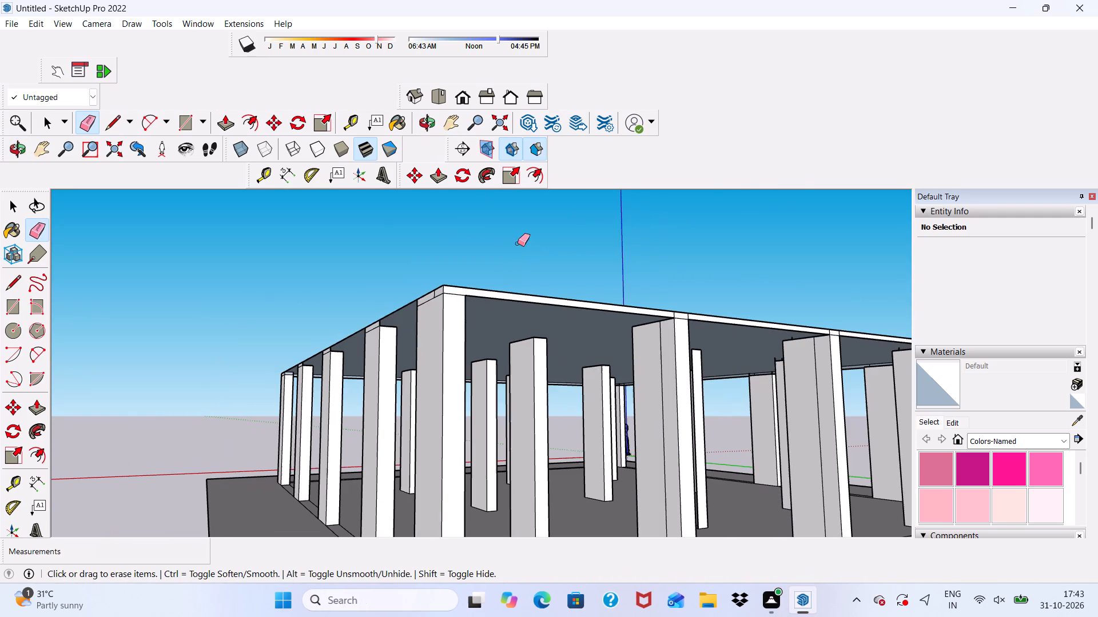
pyautogui.scroll(1, 505, 263)
pyautogui.click(486, 309)
pyautogui.scroll(-2, 436, 276)
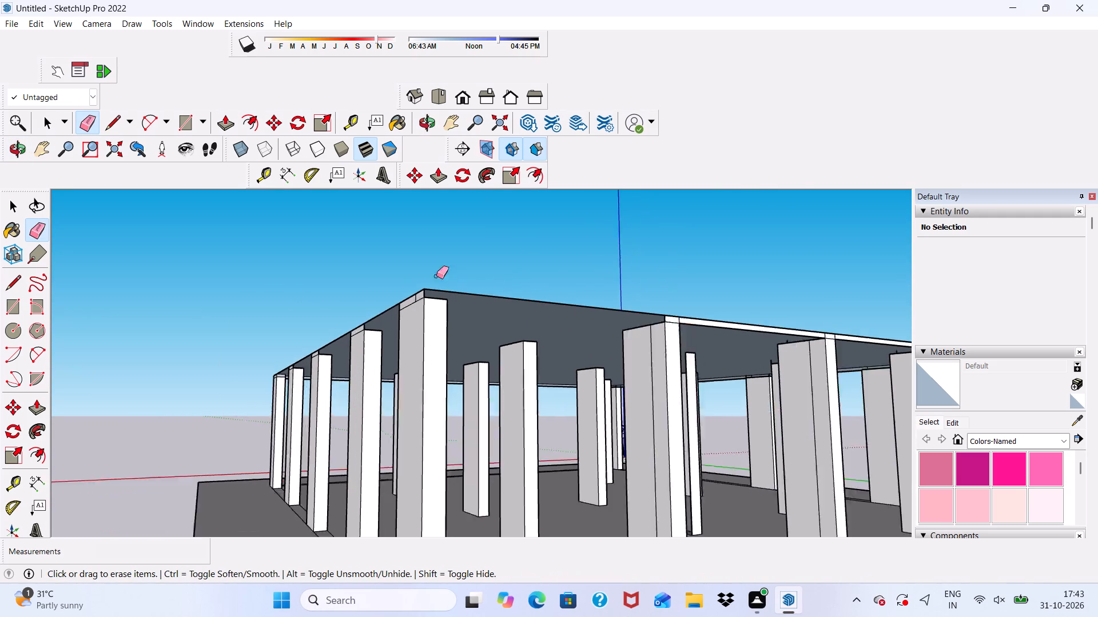
# Erase the short vertical edges of the slab's edge strip above that same corner column, removing the strip pieces there.
pyautogui.scroll(-2, 436, 276)
pyautogui.moveTo(583, 306); pyautogui.dragTo(437, 309, button='middle')
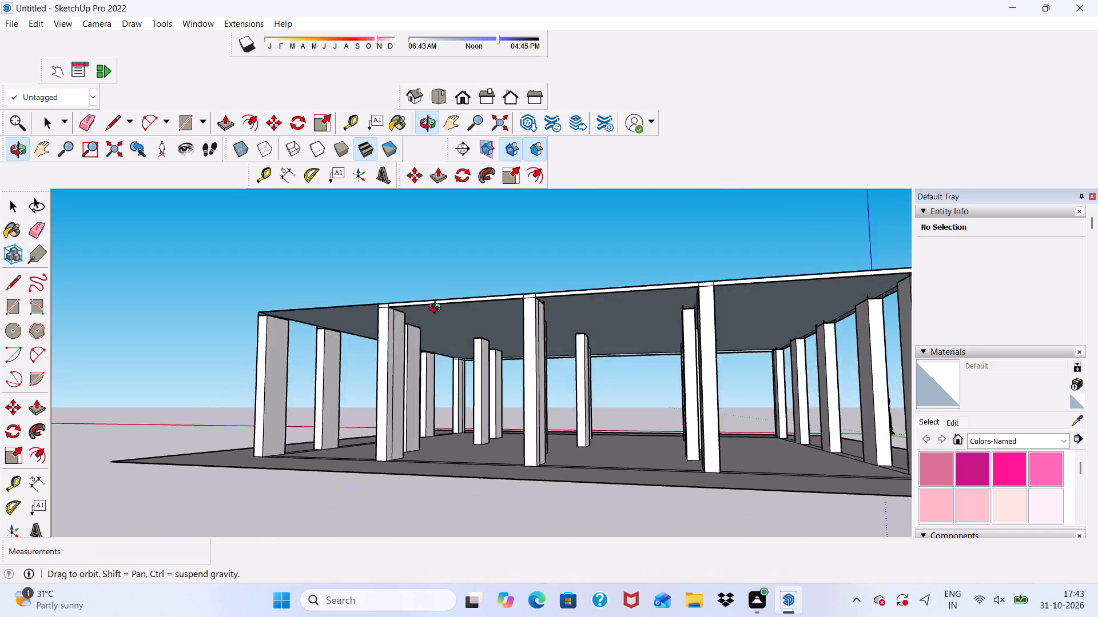
pyautogui.moveTo(437, 309); pyautogui.dragTo(462, 307, button='middle')
pyautogui.scroll(5, 419, 310)
pyautogui.scroll(5, 237, 311)
pyautogui.moveTo(236, 317); pyautogui.dragTo(255, 364, button='middle')
pyautogui.scroll(12, 255, 364)
pyautogui.moveTo(201, 282); pyautogui.dragTo(199, 285)
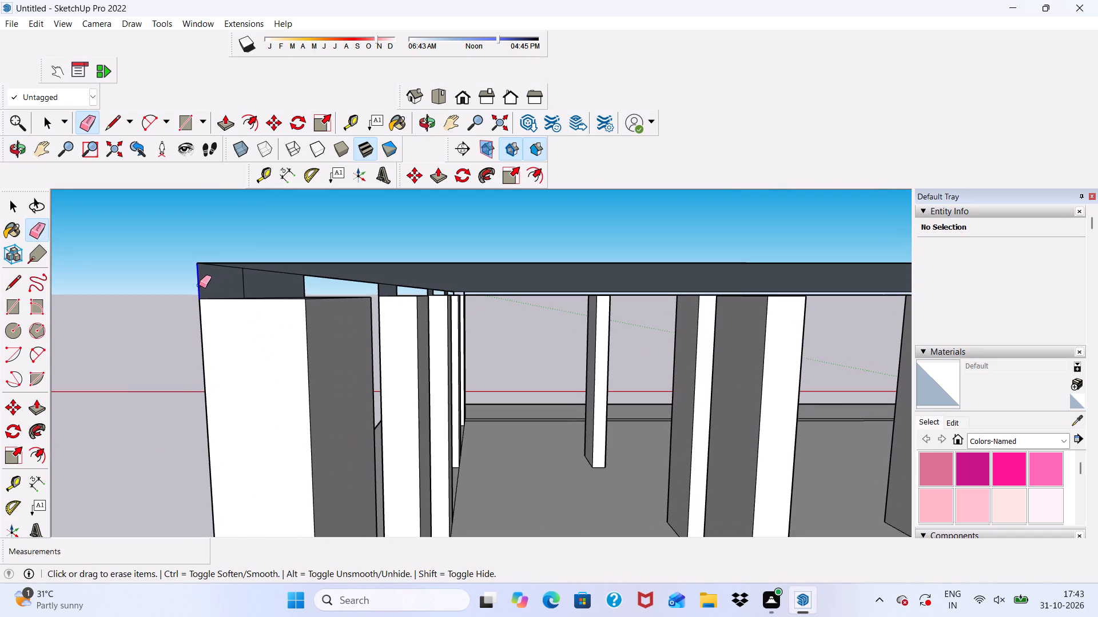
pyautogui.moveTo(199, 285); pyautogui.dragTo(245, 285)
pyautogui.moveTo(261, 314); pyautogui.dragTo(454, 336, button='middle')
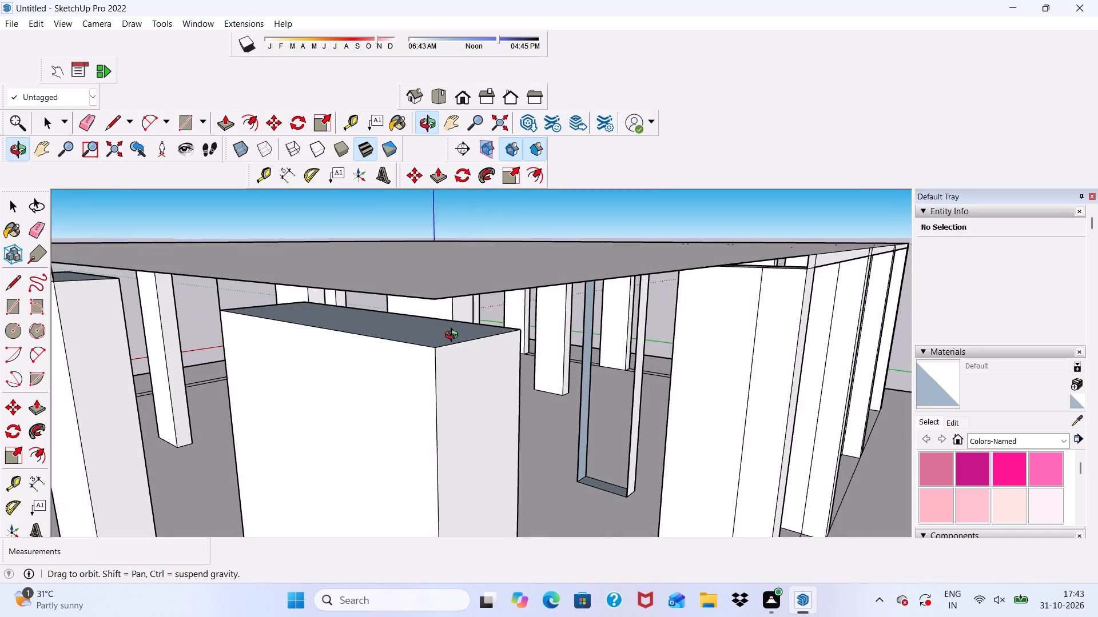
pyautogui.moveTo(454, 336); pyautogui.dragTo(455, 336, button='middle')
pyautogui.moveTo(214, 295); pyautogui.dragTo(231, 294)
# Erase the edge strip piece above the first column beside that corner, on the side parallel to the green axis.
pyautogui.scroll(-9, 250, 255)
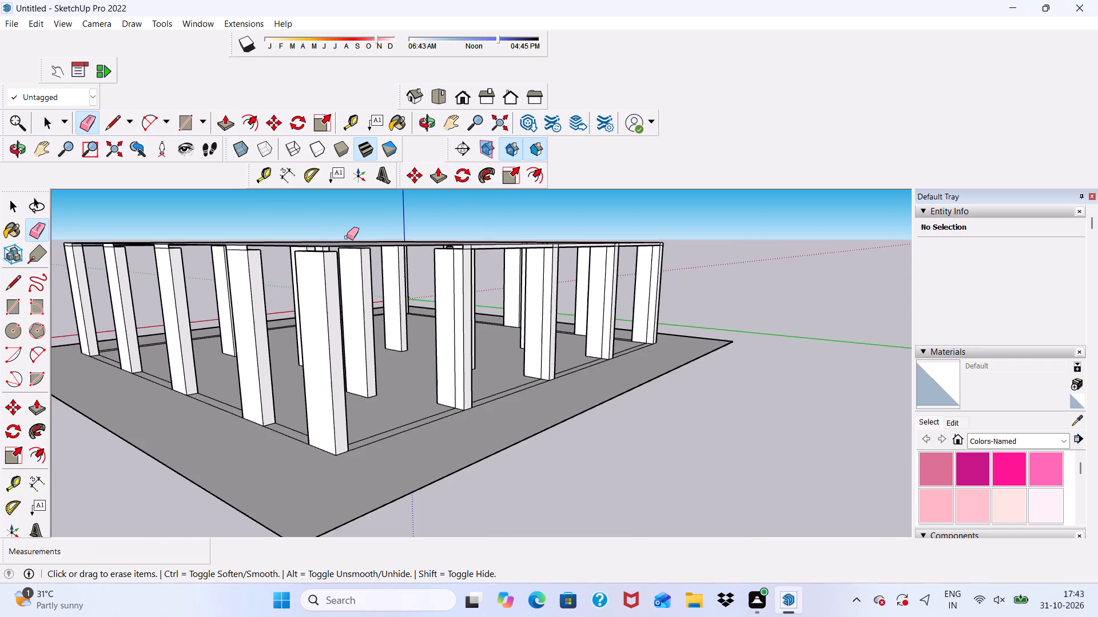
pyautogui.moveTo(353, 246); pyautogui.dragTo(432, 279, button='middle')
pyautogui.scroll(5, 190, 345)
pyautogui.scroll(-8, 375, 244)
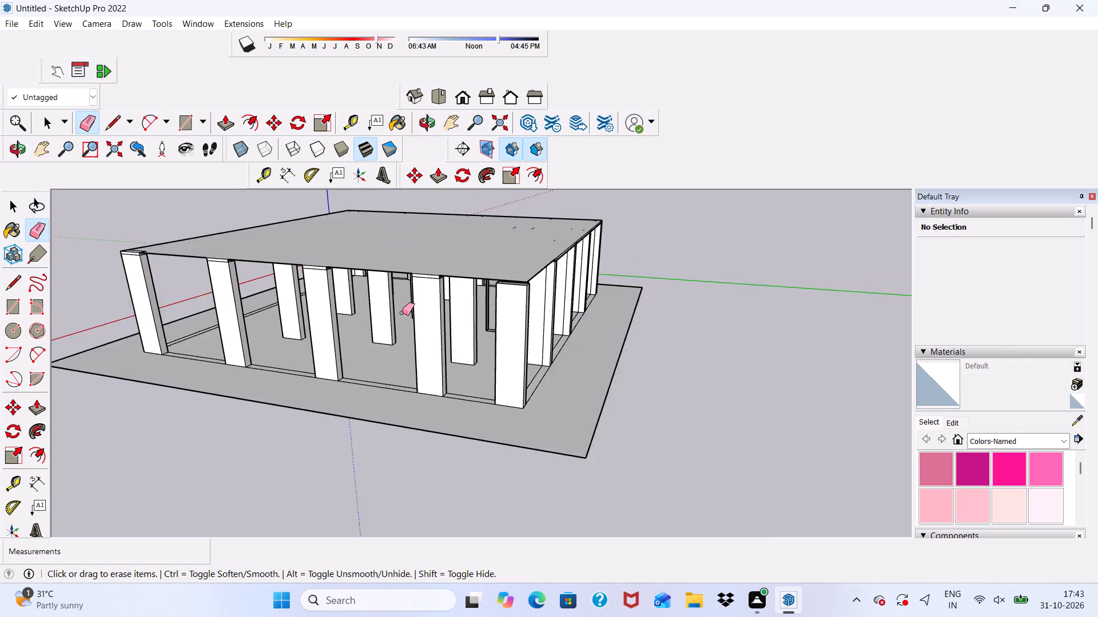
pyautogui.scroll(20, 437, 273)
pyautogui.scroll(2, 437, 273)
pyautogui.moveTo(444, 281); pyautogui.dragTo(452, 282)
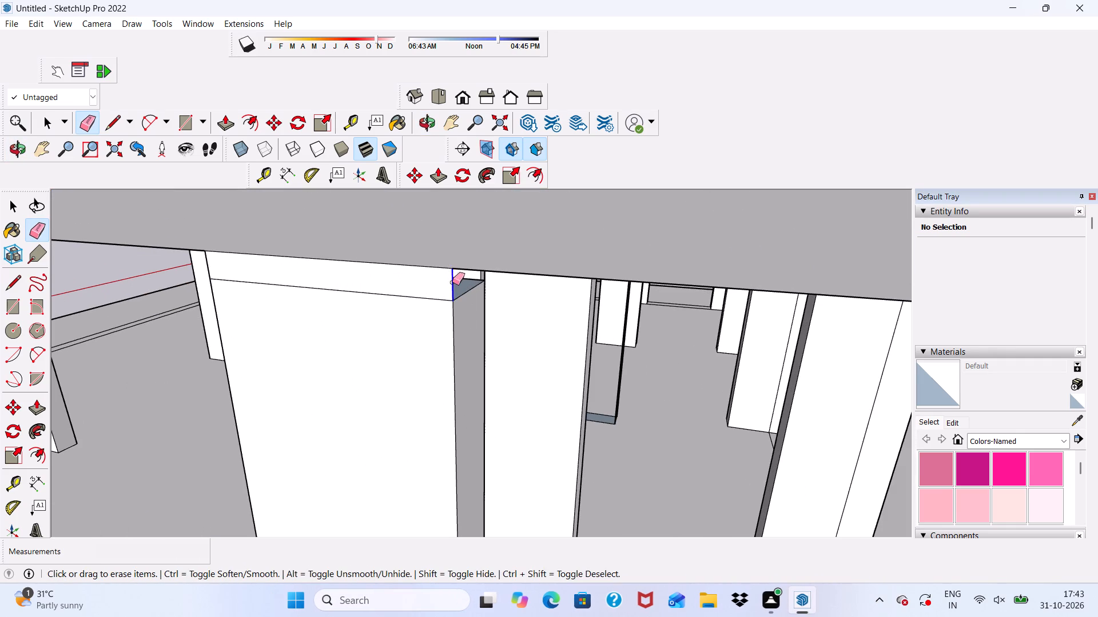
pyautogui.moveTo(452, 282); pyautogui.dragTo(452, 282)
# Erase the edge strip piece above the middle column on the same side of the slab.
pyautogui.scroll(-7, 428, 271)
pyautogui.scroll(10, 153, 265)
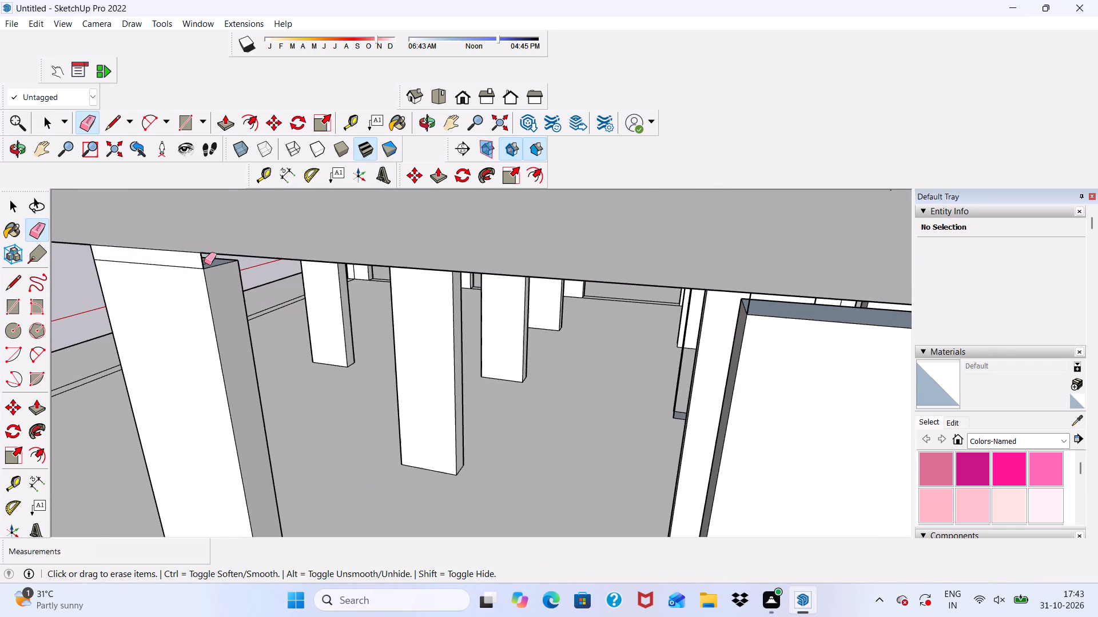
pyautogui.moveTo(204, 262); pyautogui.dragTo(181, 259)
pyautogui.scroll(-13, 181, 258)
pyautogui.scroll(7, 395, 309)
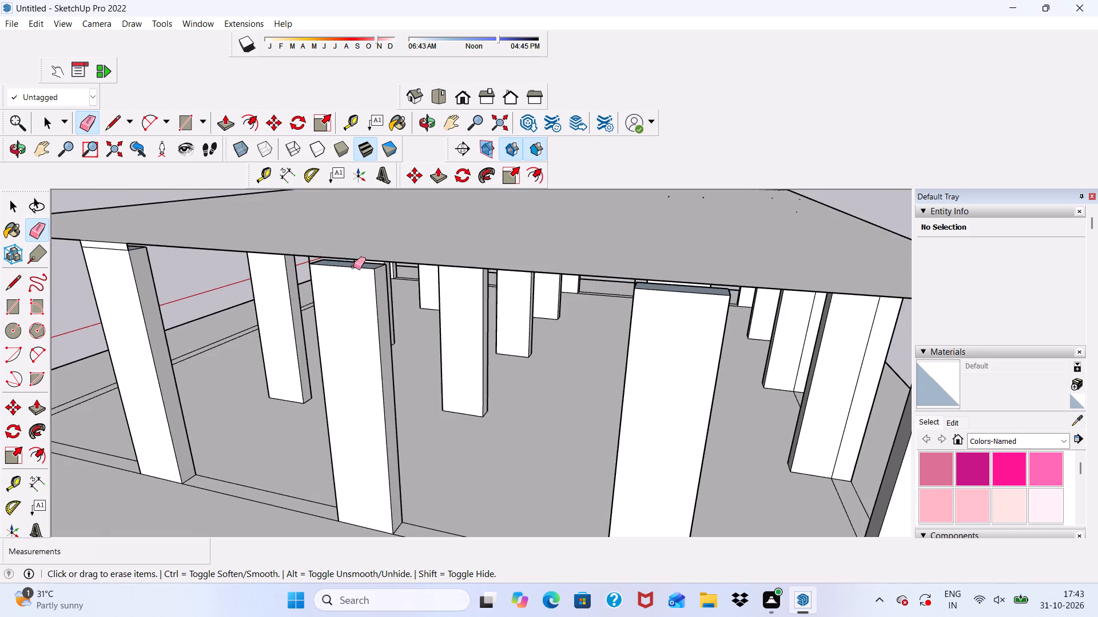
pyautogui.scroll(5, 353, 265)
pyautogui.scroll(-5, 361, 250)
pyautogui.scroll(5, 400, 257)
pyautogui.click(368, 235)
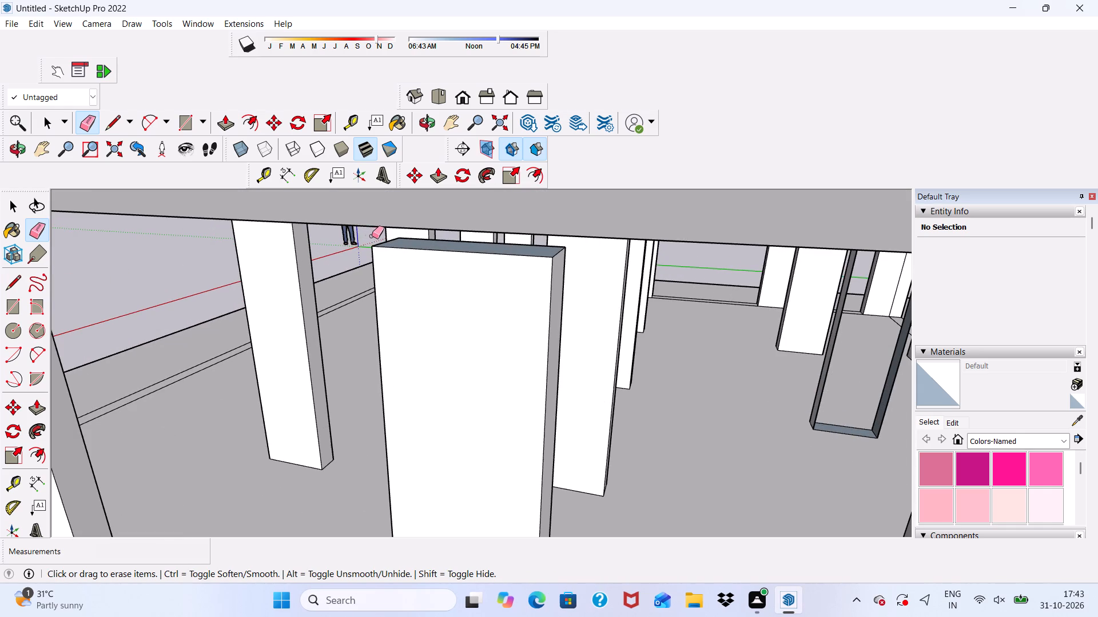
# Erase the edge strip piece above the third intermediate column on the same side, including its leftover short vertical edge.
pyautogui.scroll(-6, 372, 235)
pyautogui.scroll(-6, 465, 235)
pyautogui.scroll(12, 403, 242)
pyautogui.scroll(-3, 442, 251)
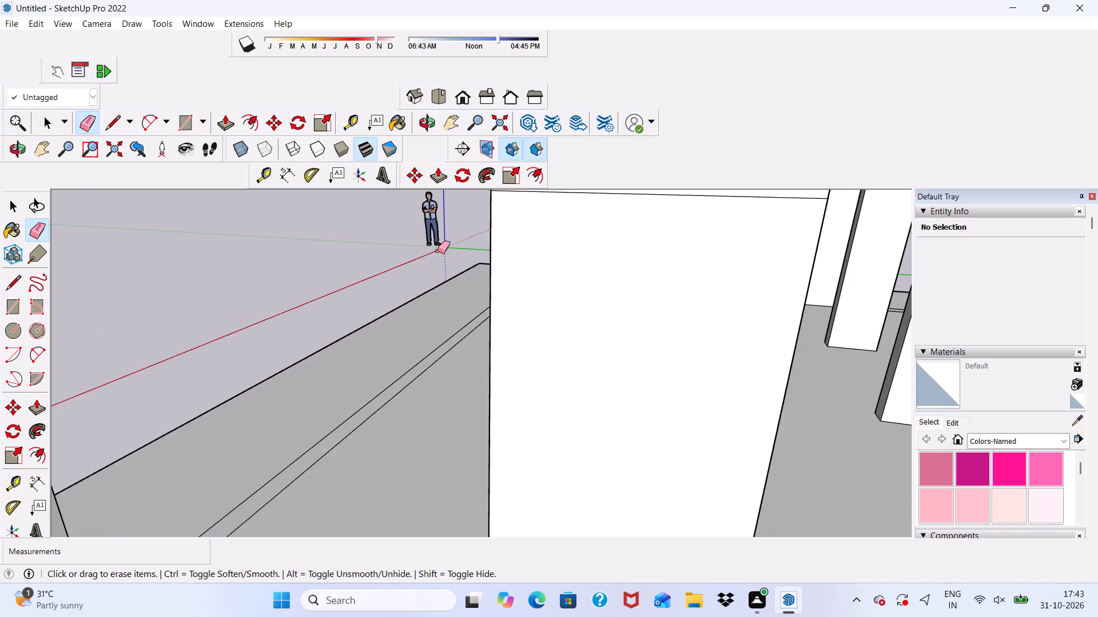
pyautogui.scroll(-3, 437, 251)
pyautogui.scroll(11, 485, 242)
pyautogui.click(496, 245)
pyautogui.click(498, 244)
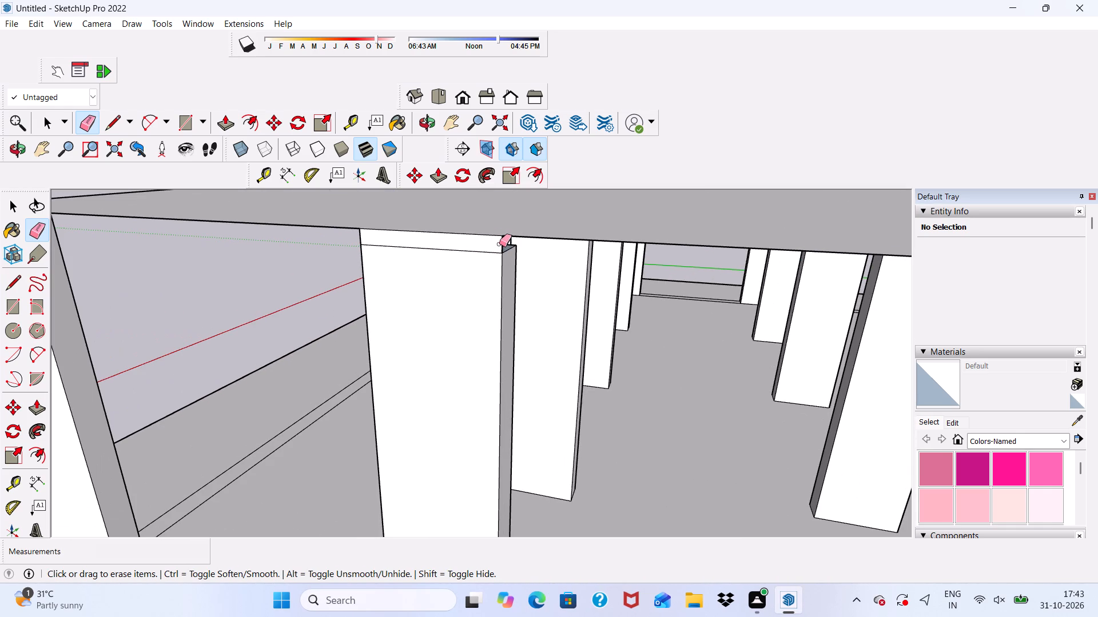
pyautogui.moveTo(344, 234); pyautogui.dragTo(352, 237)
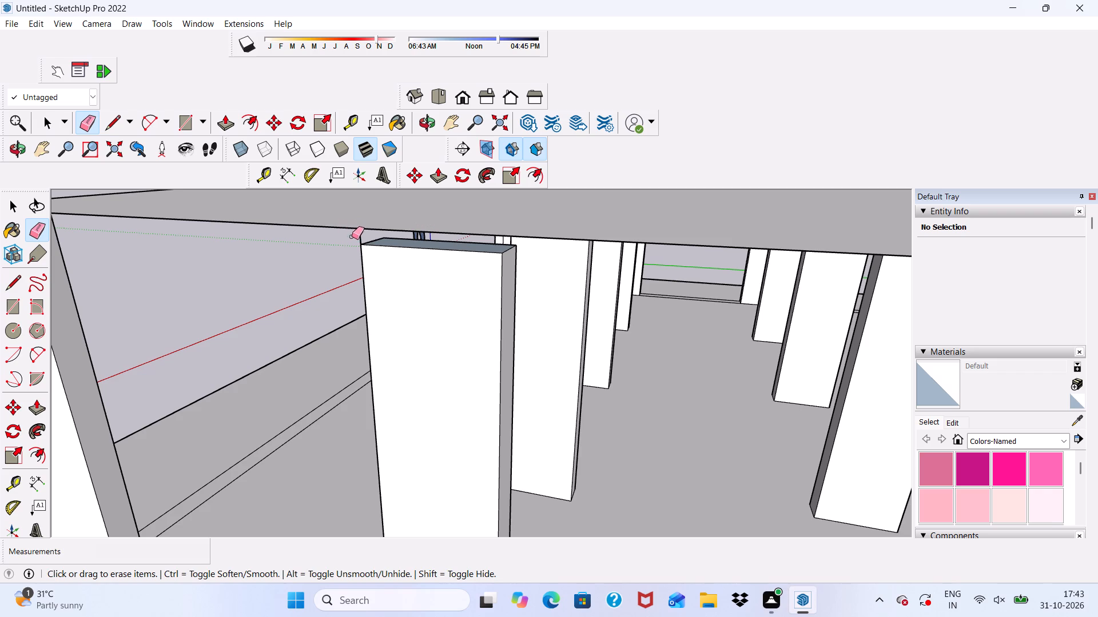
pyautogui.moveTo(352, 237); pyautogui.dragTo(365, 235)
# Examine the slab's edge strip above the corner column at the other end and along the adjoining side parallel to the red axis.
pyautogui.scroll(-11, 470, 241)
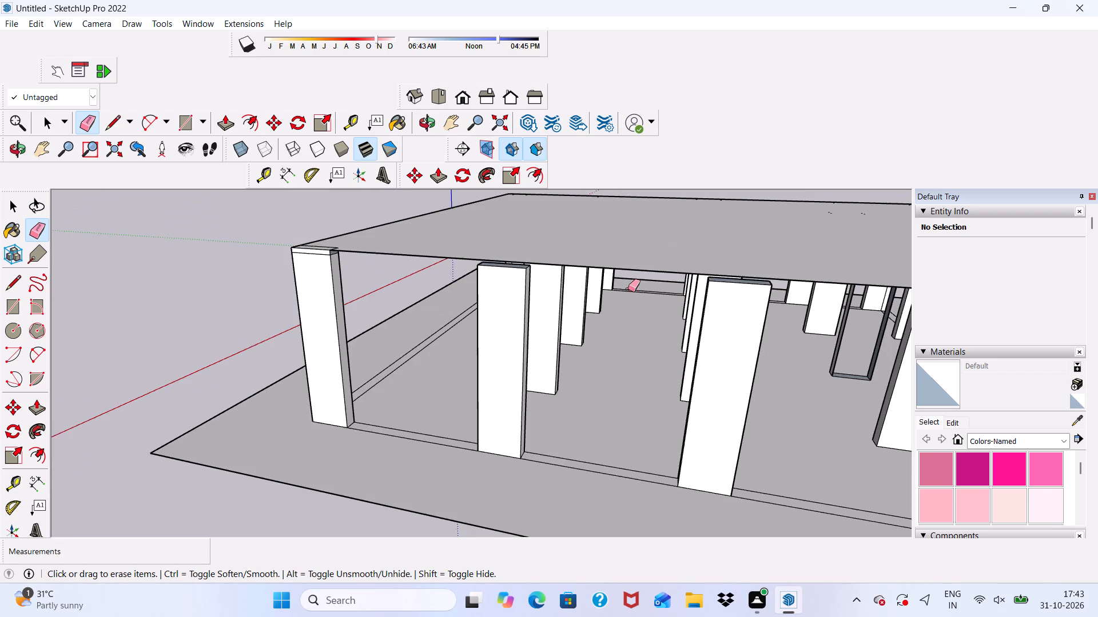
pyautogui.scroll(5, 439, 306)
pyautogui.scroll(1, 331, 218)
pyautogui.scroll(-6, 407, 315)
pyautogui.scroll(7, 387, 276)
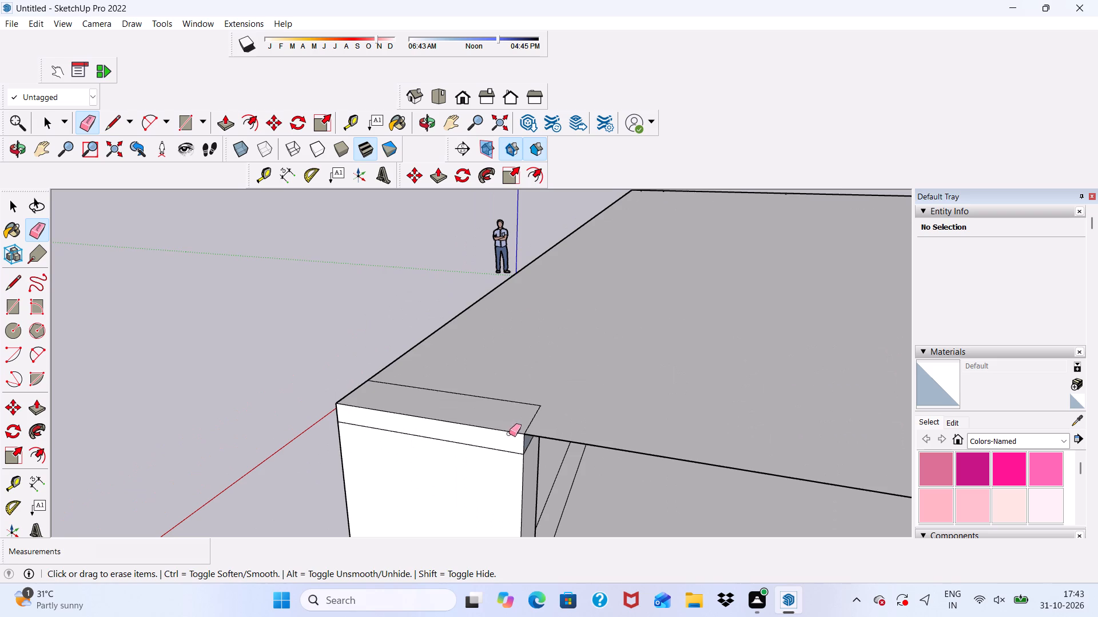
pyautogui.scroll(11, 554, 431)
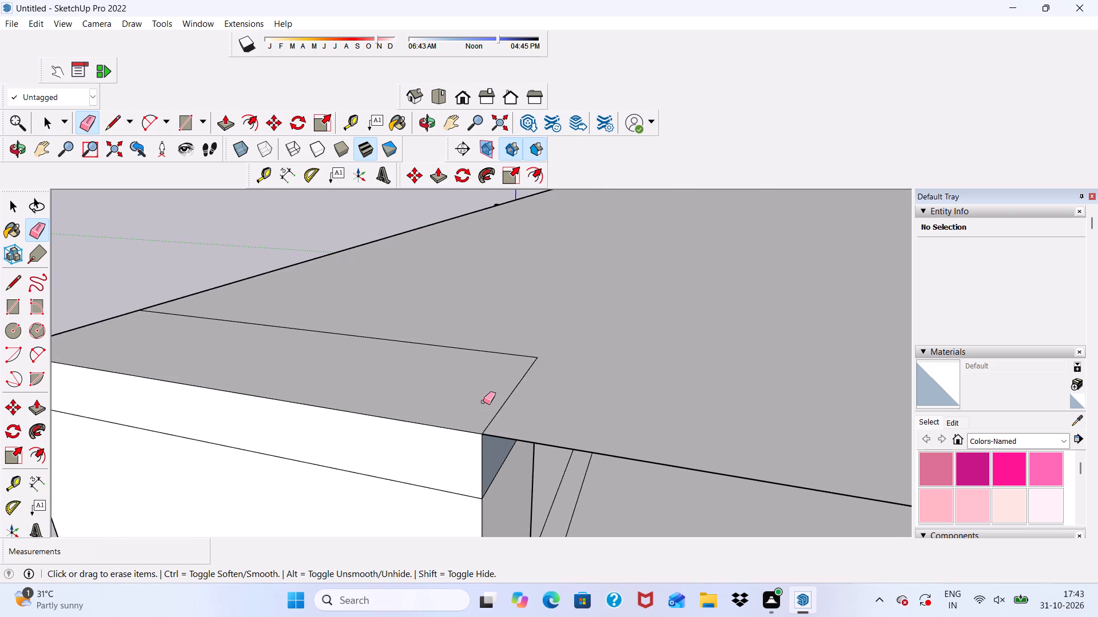
pyautogui.scroll(-5, 464, 347)
pyautogui.moveTo(519, 484); pyautogui.dragTo(442, 420, button='middle')
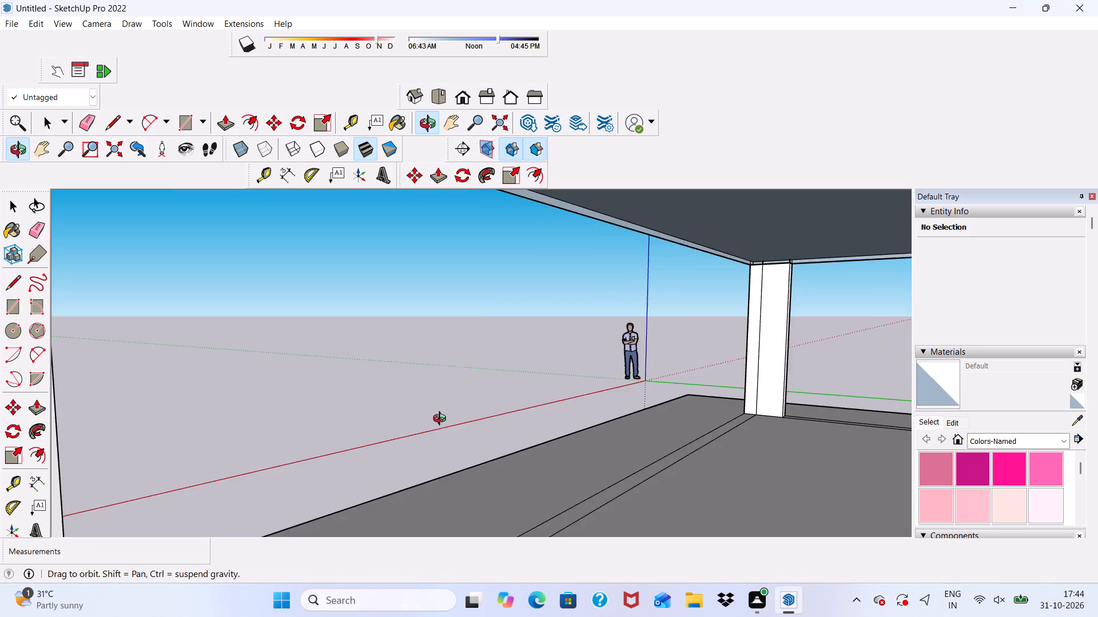
pyautogui.moveTo(442, 420); pyautogui.dragTo(520, 466, button='middle')
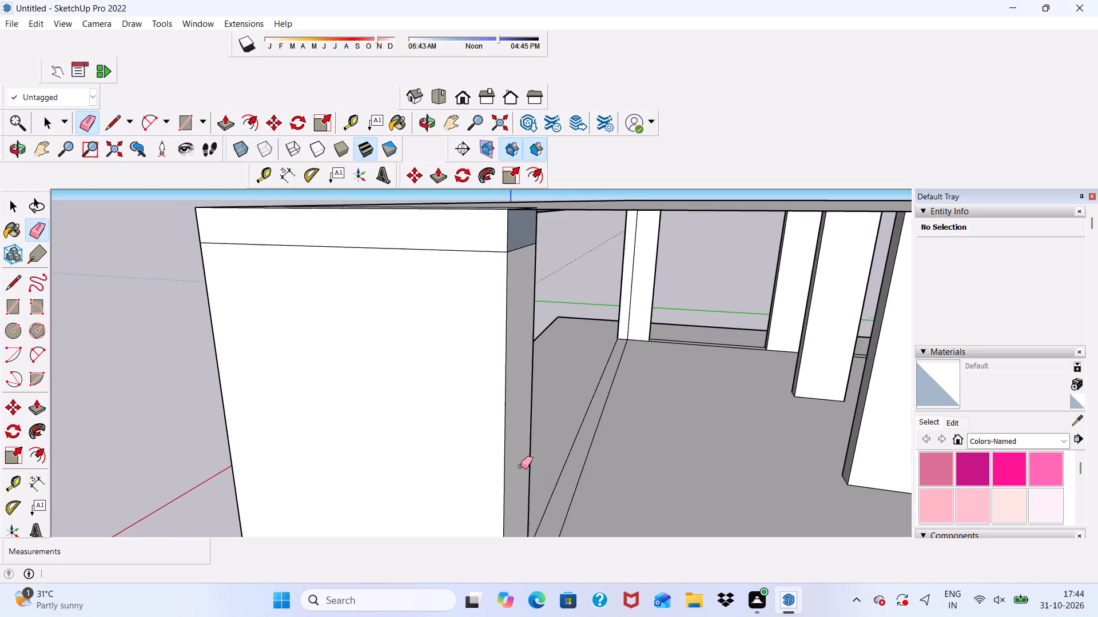
pyautogui.scroll(-5, 523, 404)
pyautogui.scroll(6, 523, 353)
pyautogui.scroll(8, 475, 230)
pyautogui.scroll(-6, 524, 251)
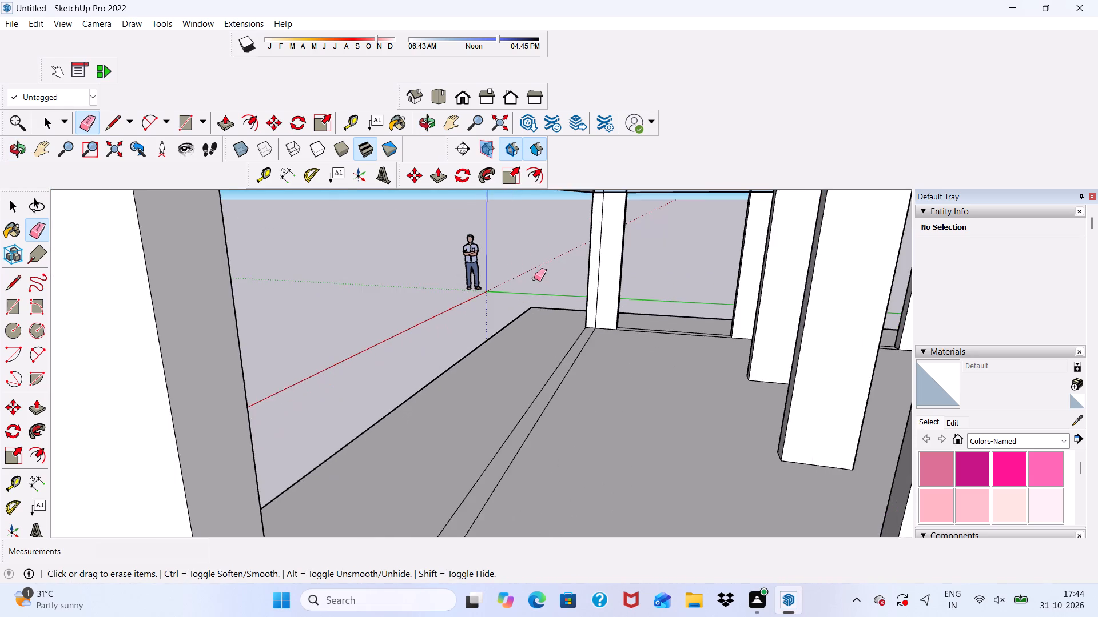
pyautogui.scroll(-2, 482, 301)
pyautogui.moveTo(502, 323); pyautogui.dragTo(580, 313, button='middle')
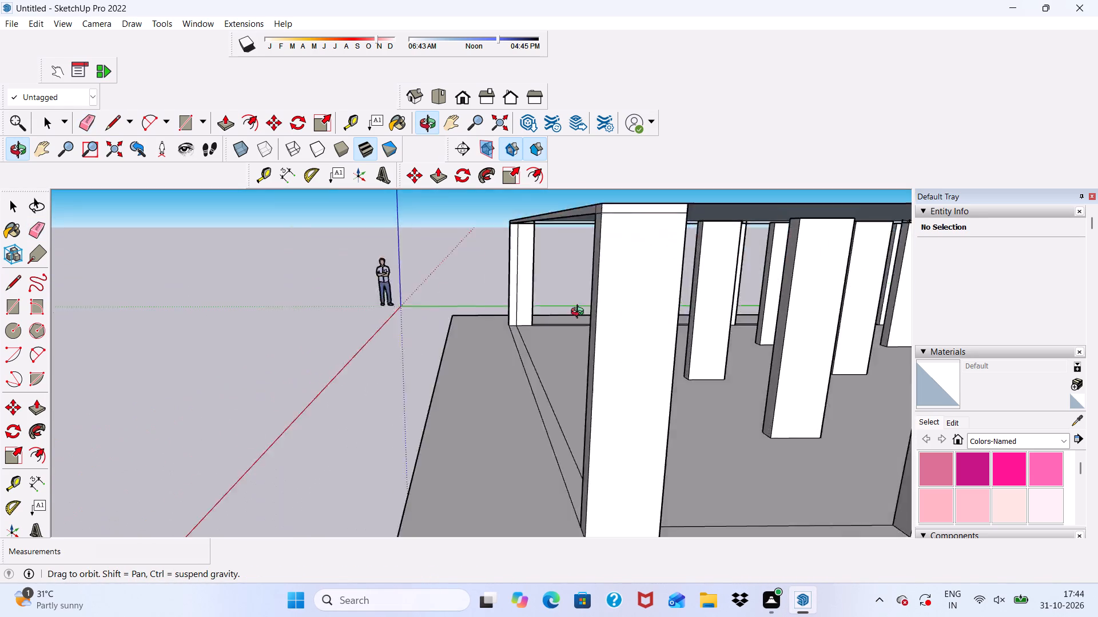
pyautogui.moveTo(580, 313); pyautogui.dragTo(678, 322, button='middle')
pyautogui.scroll(5, 811, 250)
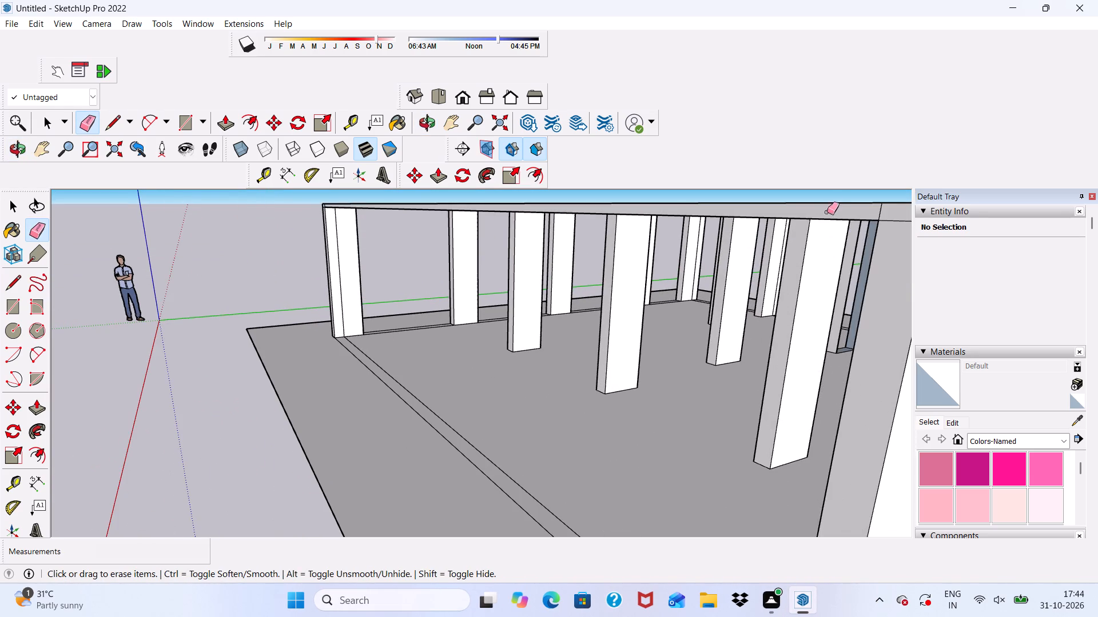
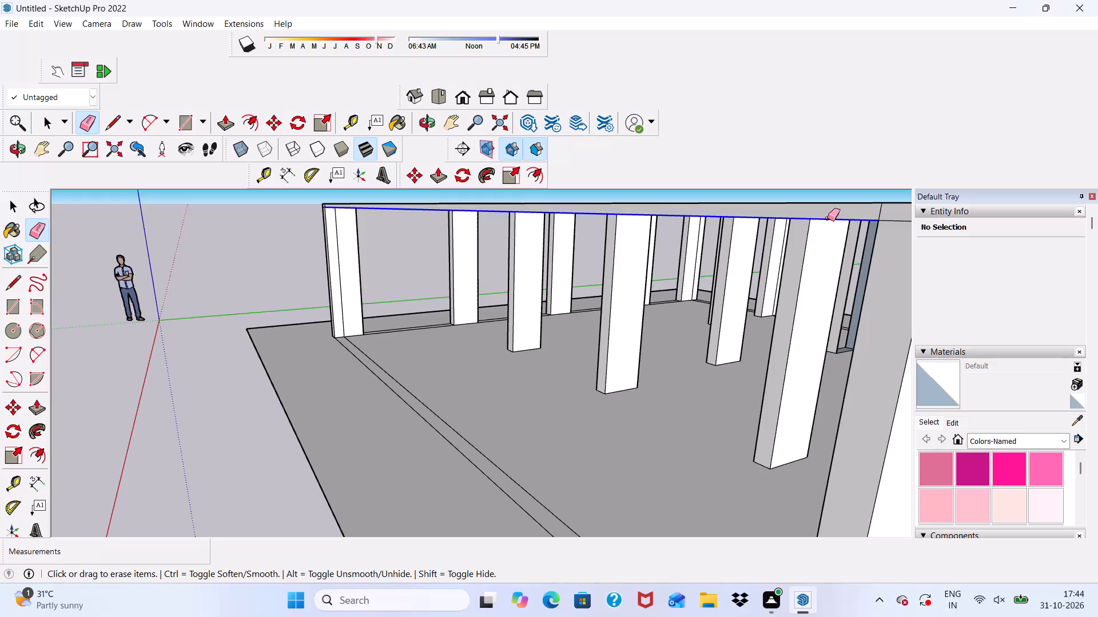
# Push/Pull the roof slab's top face upward by 3".
pyautogui.scroll(-6, 647, 221)
pyautogui.moveTo(575, 269); pyautogui.dragTo(894, 154, button='middle')
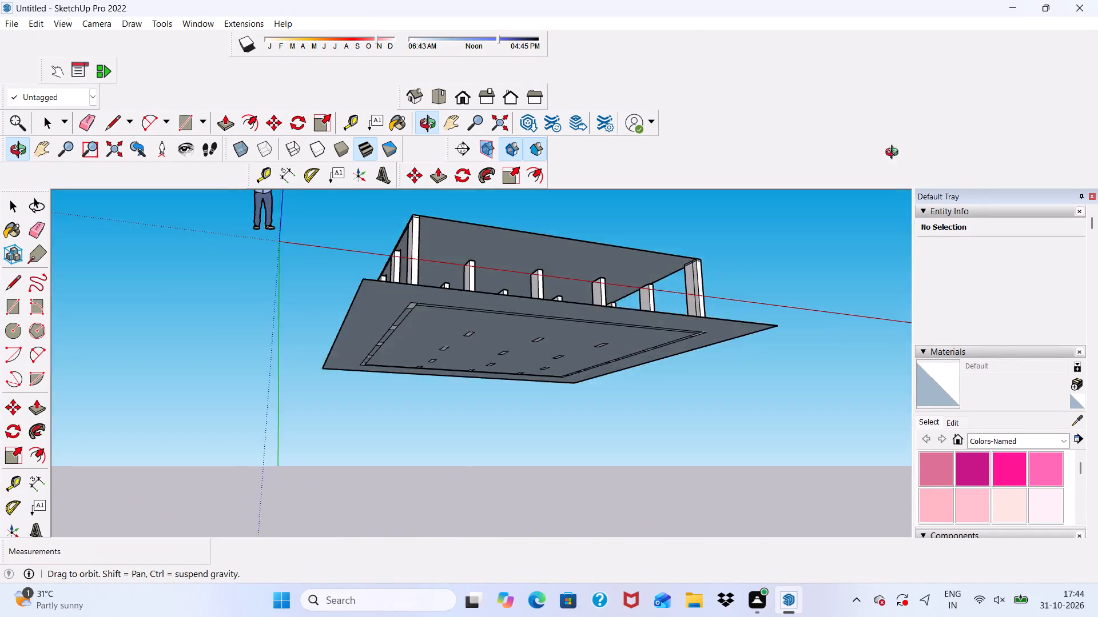
pyautogui.moveTo(894, 154); pyautogui.dragTo(737, 145, button='middle')
pyautogui.moveTo(610, 163); pyautogui.dragTo(528, 246, button='middle')
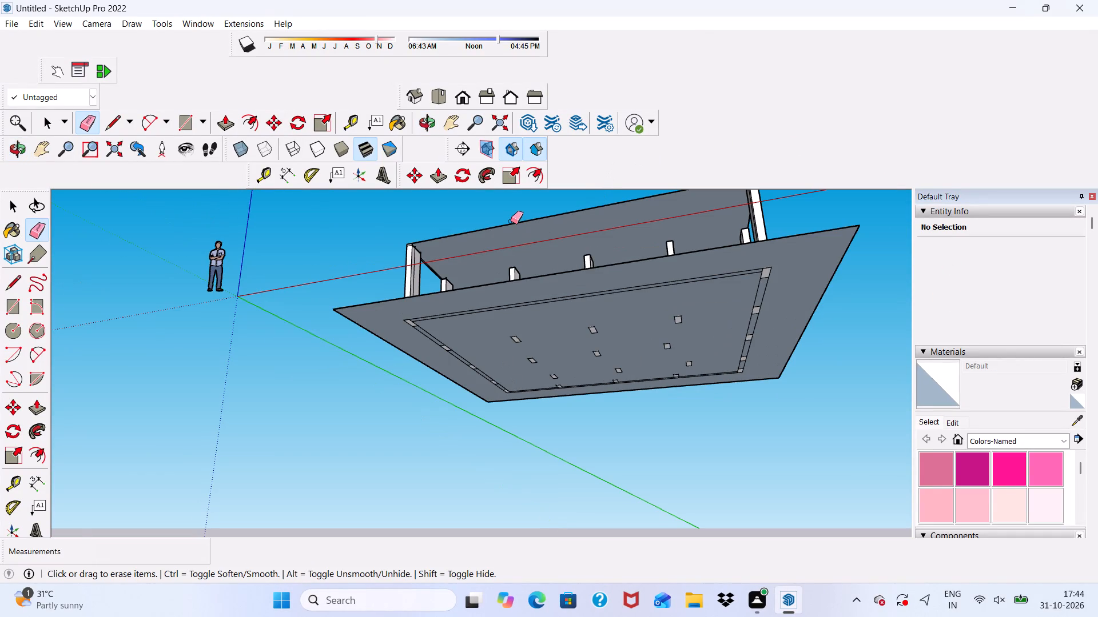
pyautogui.press('space')
pyautogui.scroll(5, 511, 220)
pyautogui.moveTo(515, 222); pyautogui.dragTo(527, 419, button='middle')
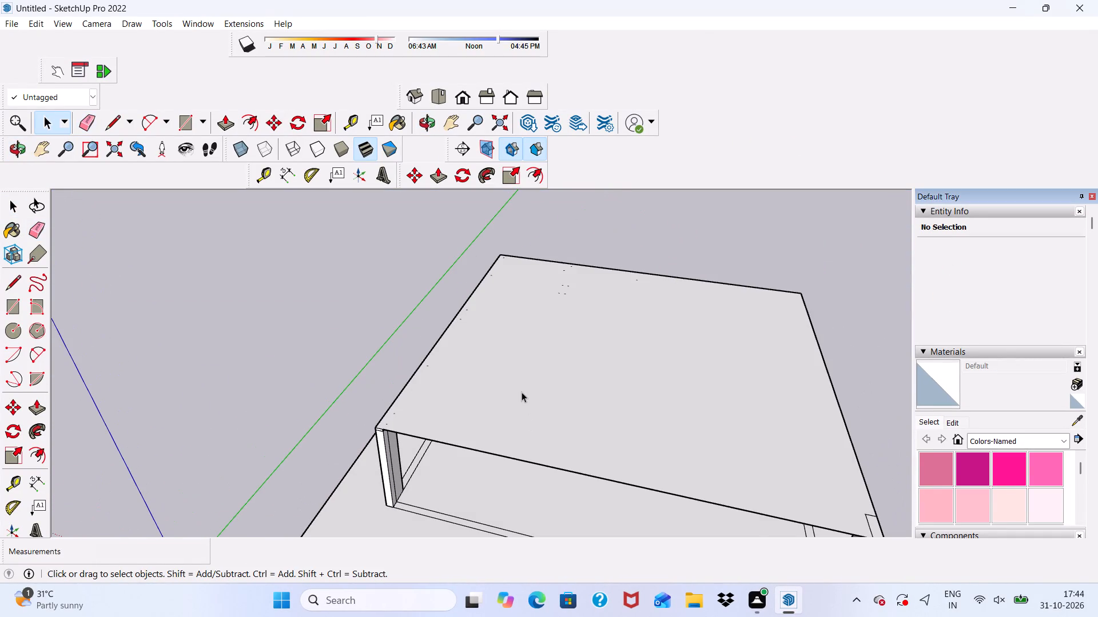
pyautogui.scroll(2, 528, 355)
pyautogui.click(529, 360)
pyautogui.click(434, 172)
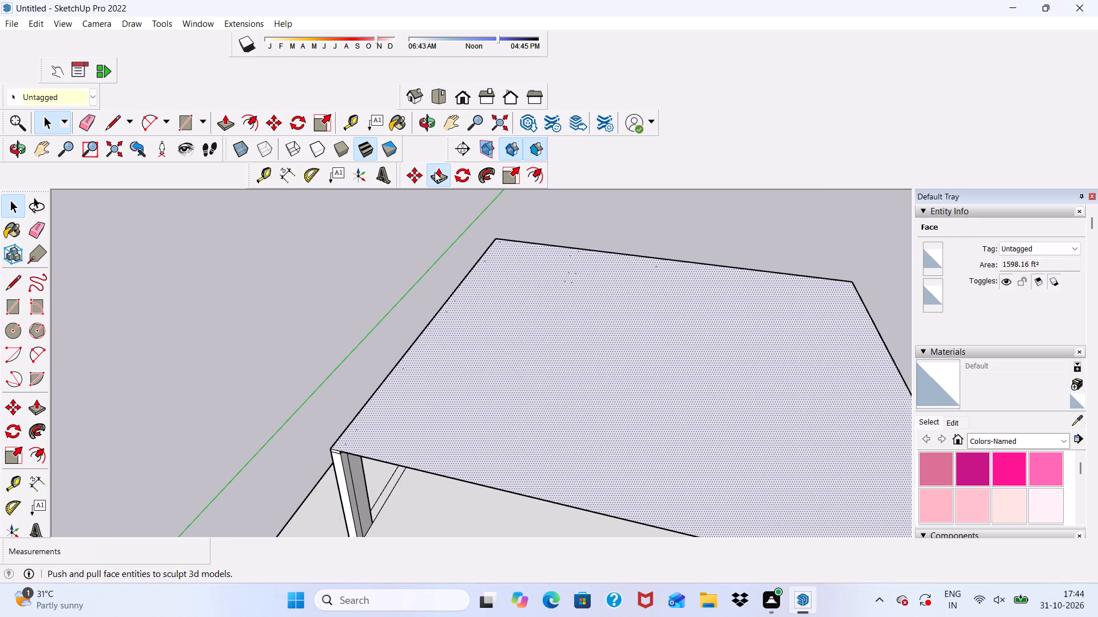
pyautogui.click(454, 375)
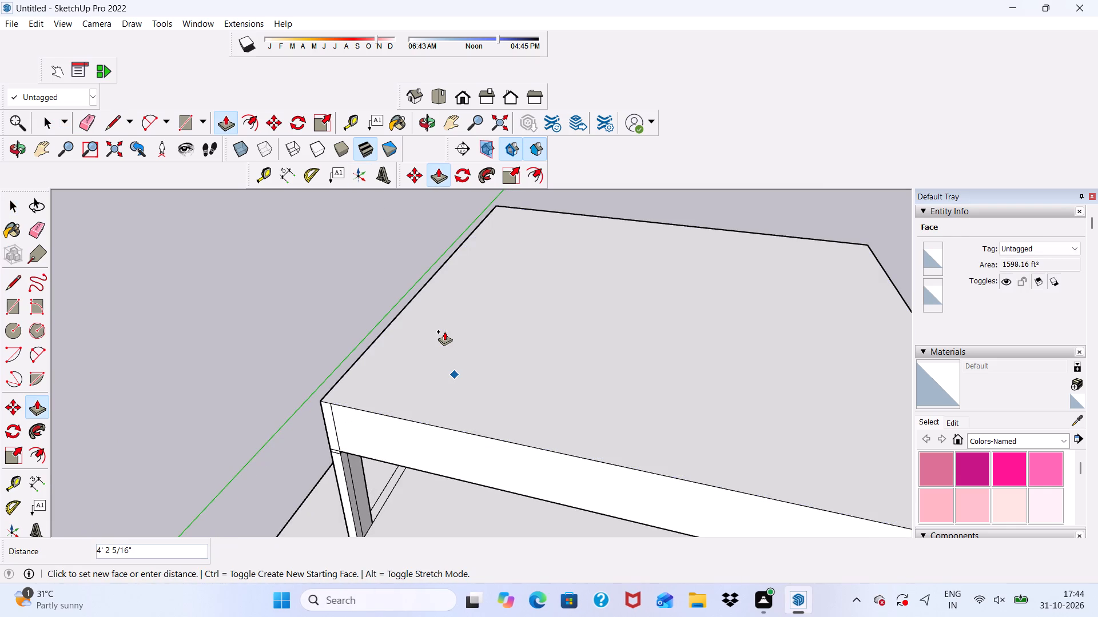
pyautogui.press('3')
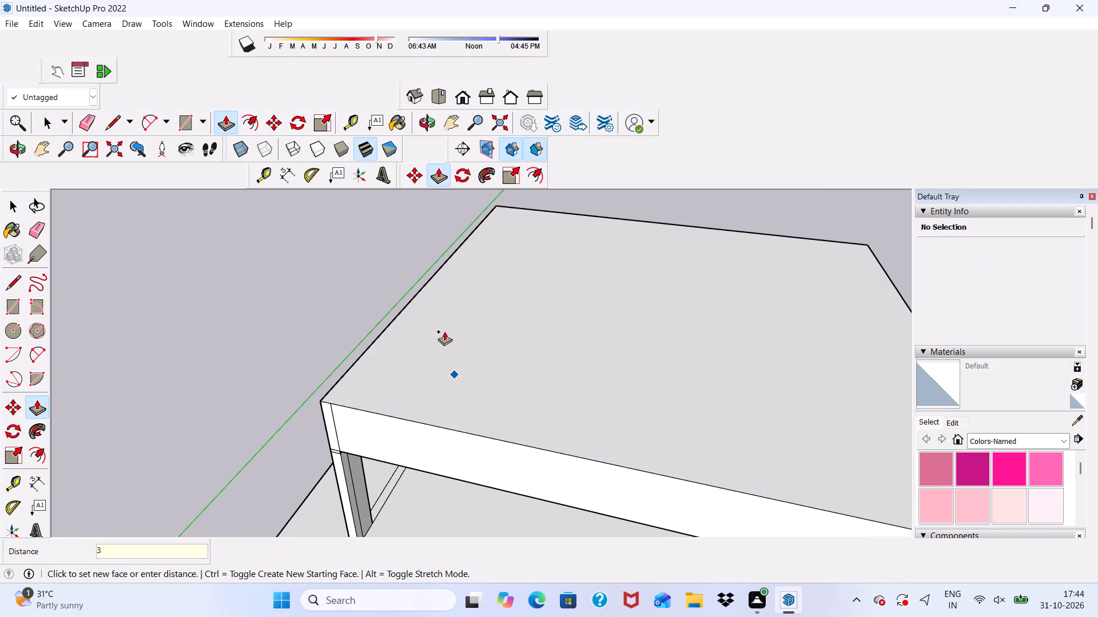
pyautogui.hotkey('shift', '"')
pyautogui.press('Return')
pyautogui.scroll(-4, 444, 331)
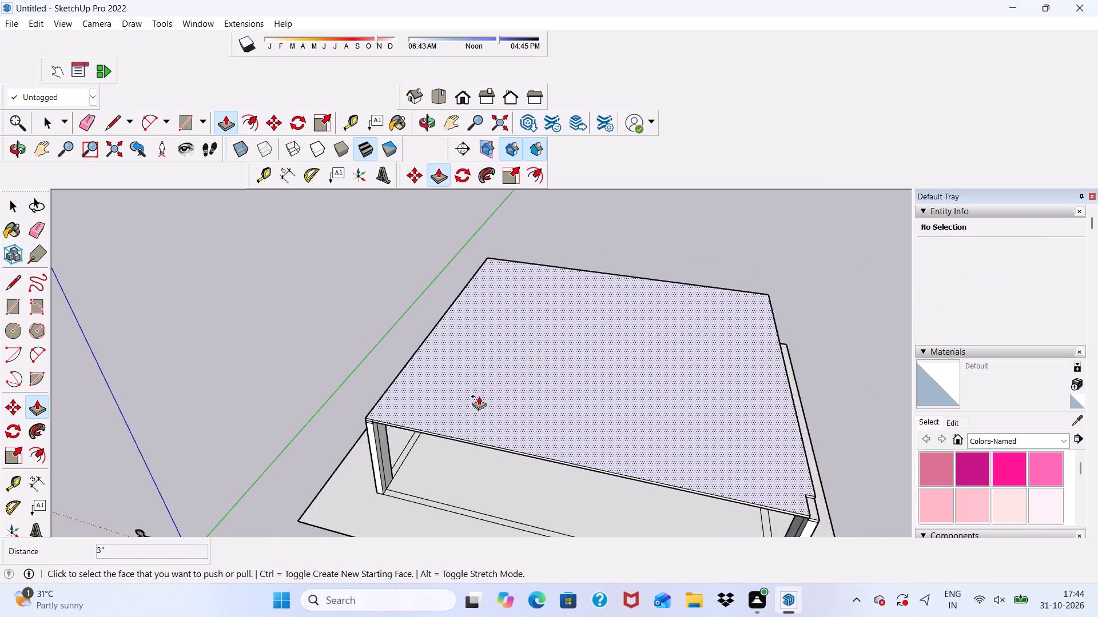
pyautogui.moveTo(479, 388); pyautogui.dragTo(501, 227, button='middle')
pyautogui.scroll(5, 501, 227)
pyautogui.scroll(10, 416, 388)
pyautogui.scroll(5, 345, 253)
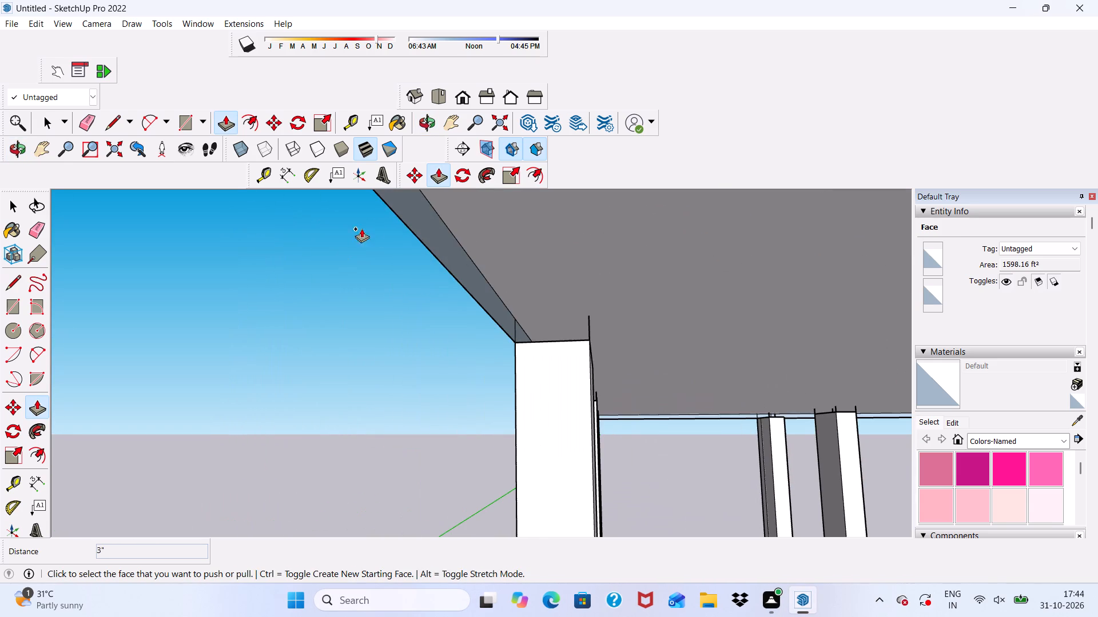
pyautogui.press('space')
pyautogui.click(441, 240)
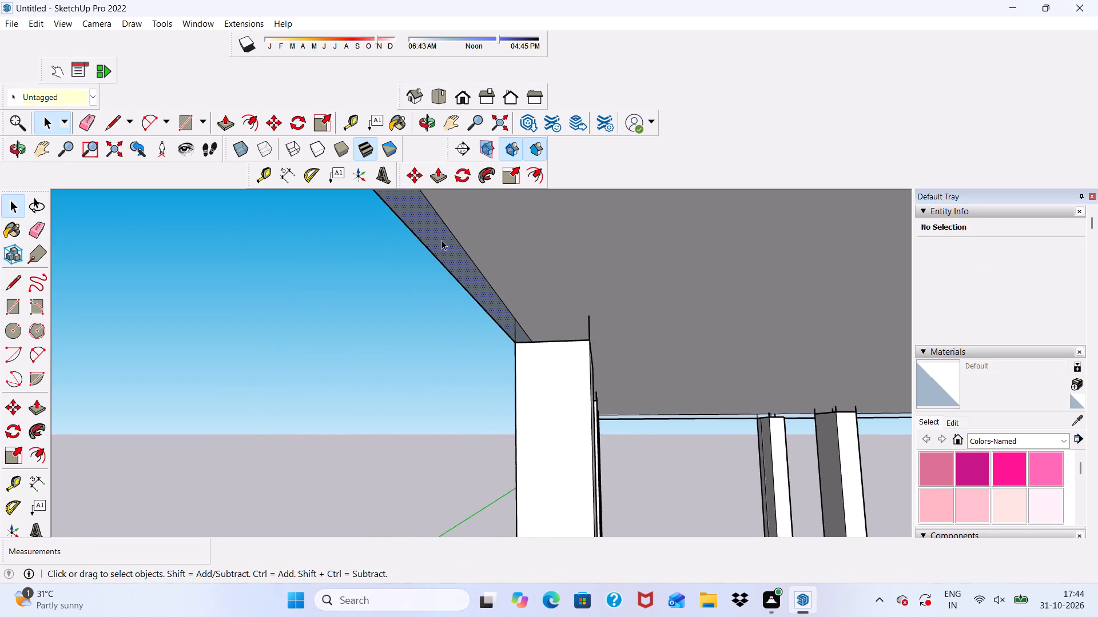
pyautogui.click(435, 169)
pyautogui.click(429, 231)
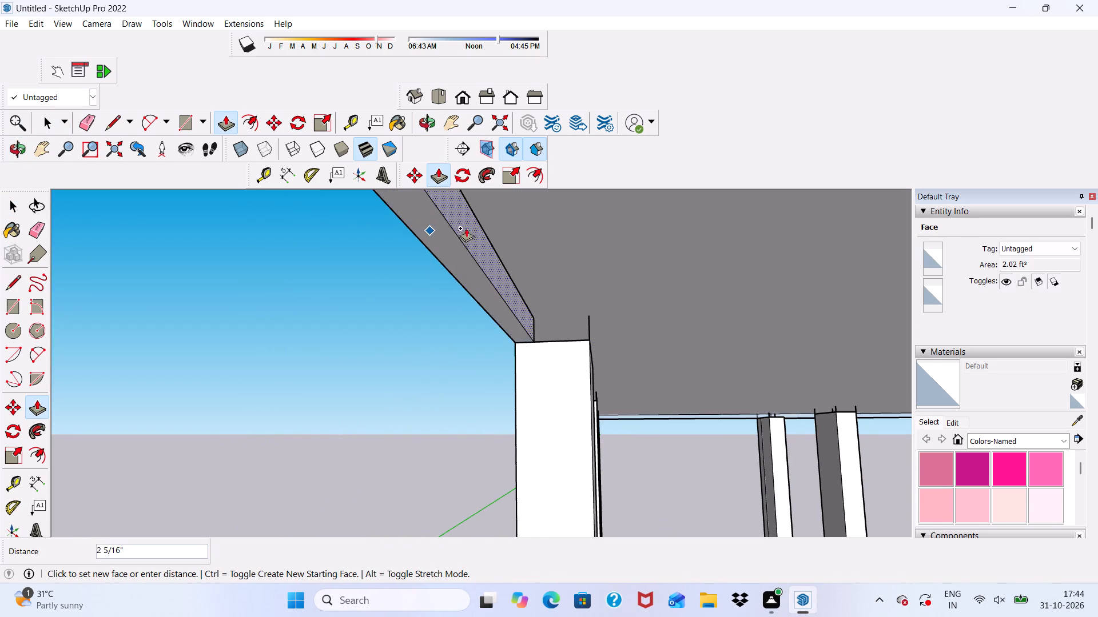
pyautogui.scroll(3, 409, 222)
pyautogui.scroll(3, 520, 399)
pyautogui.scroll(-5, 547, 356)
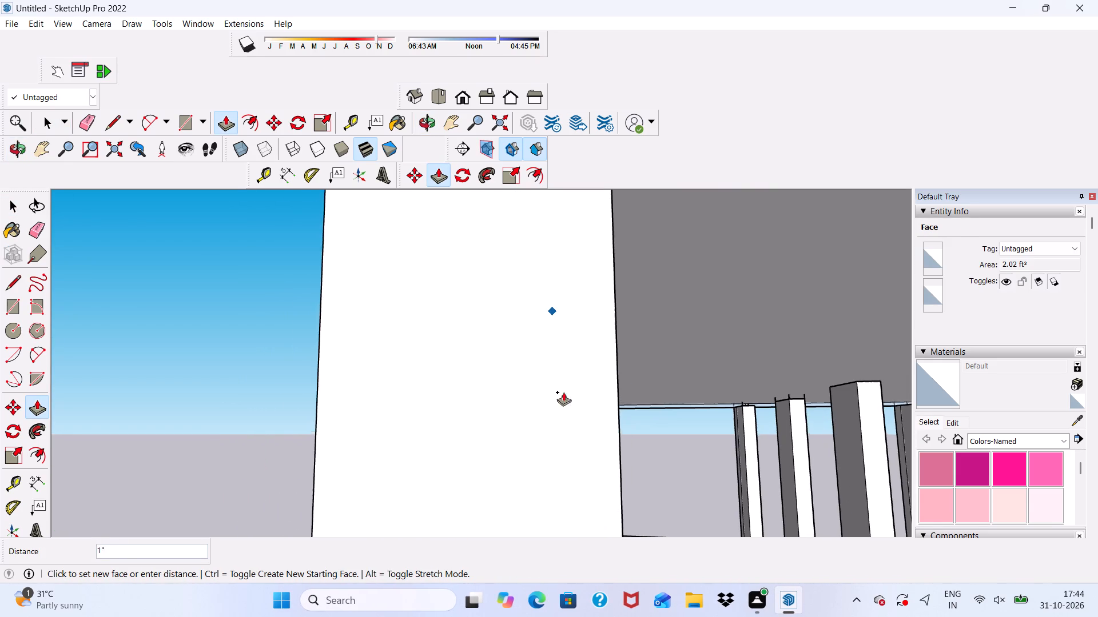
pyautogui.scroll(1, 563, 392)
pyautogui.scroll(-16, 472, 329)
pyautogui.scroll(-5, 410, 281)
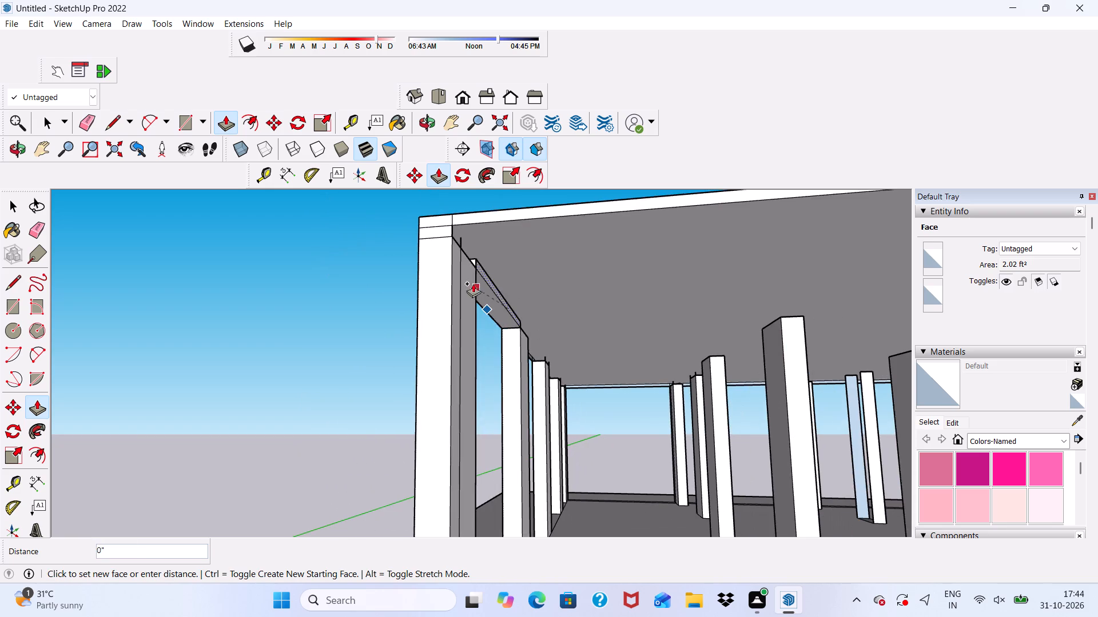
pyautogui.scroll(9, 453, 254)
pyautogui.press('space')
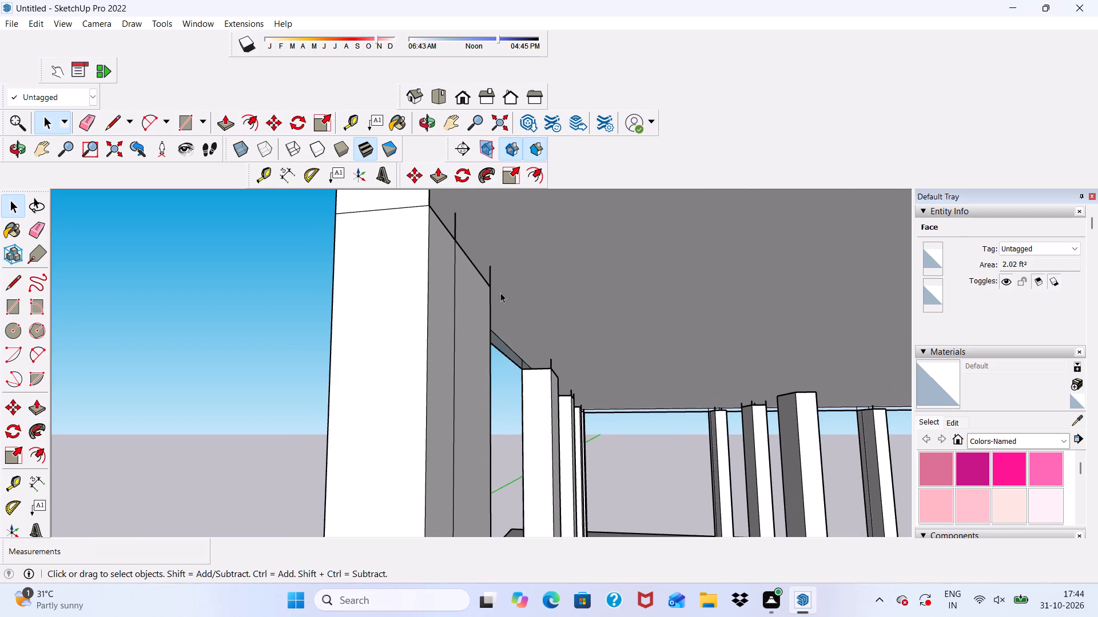
# Erase the edge strip piece spanning the corner column nearest the origin and the first intermediate column, on the side facing the green axis.
pyautogui.scroll(-1, 505, 301)
pyautogui.moveTo(510, 308); pyautogui.dragTo(436, 327, button='middle')
pyautogui.scroll(6, 436, 327)
pyautogui.scroll(-5, 436, 327)
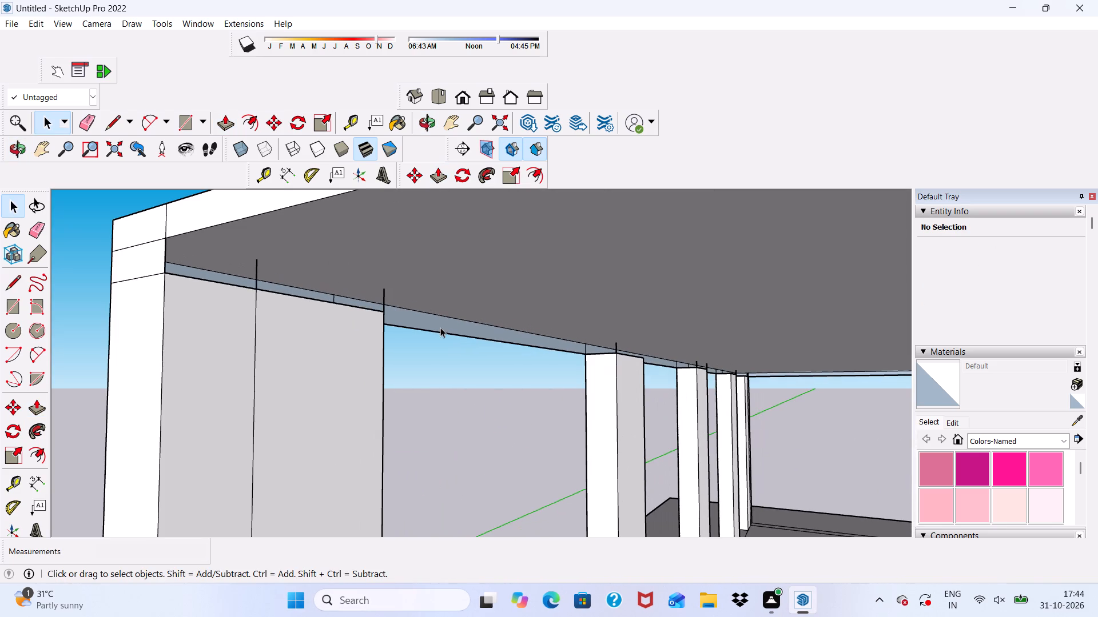
pyautogui.click(87, 122)
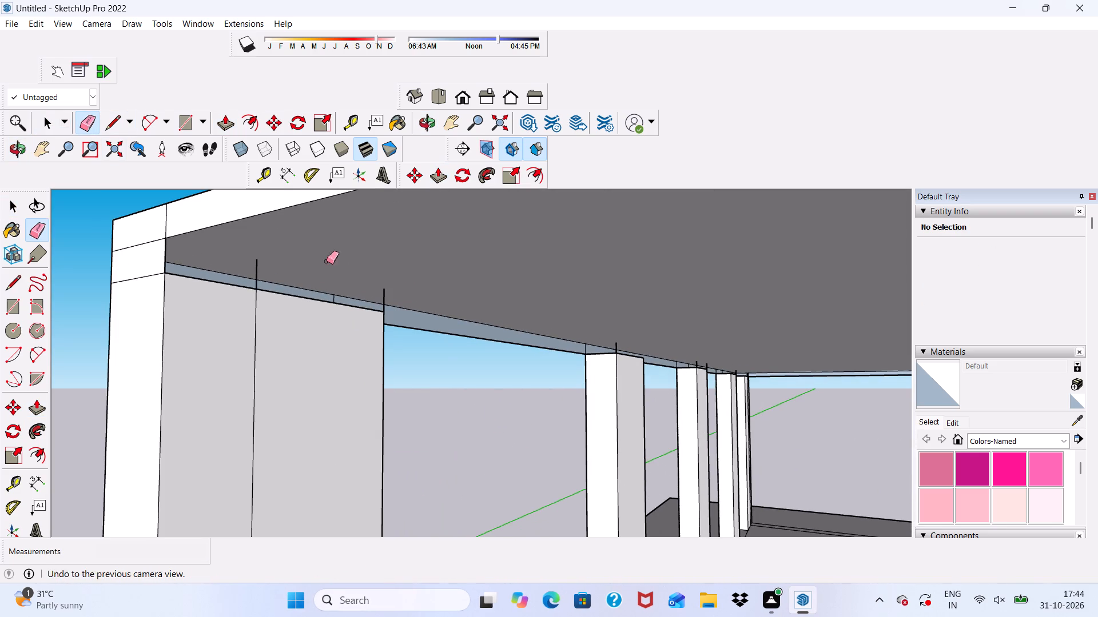
pyautogui.scroll(1, 423, 303)
pyautogui.click(437, 332)
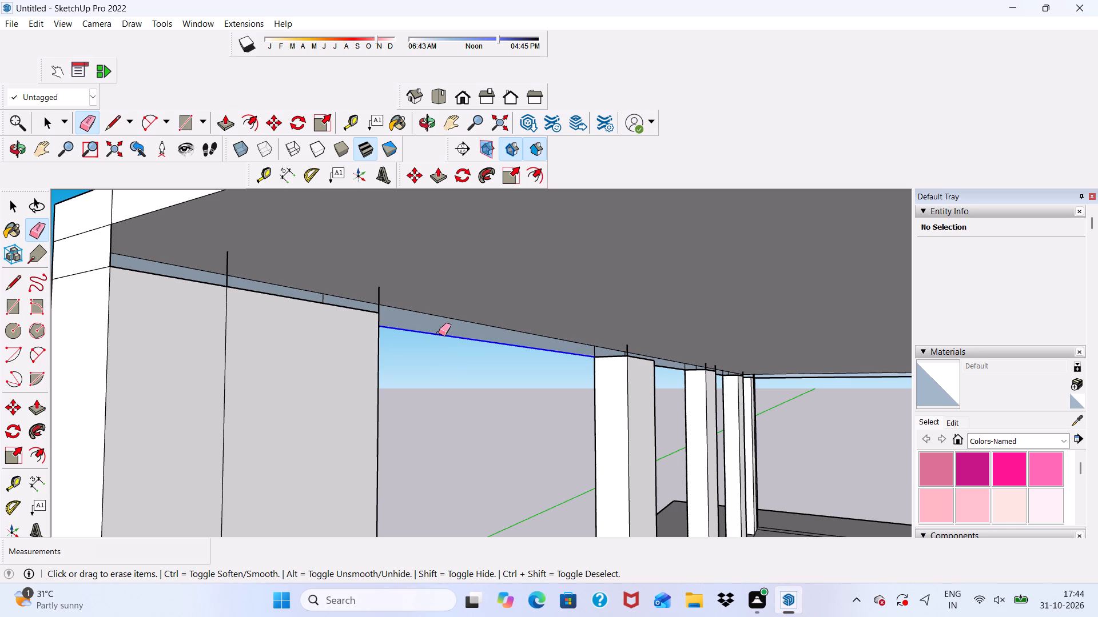
# Erase the short vertical strip edges on both sides of the first intermediate column, clearing the strip from that column to the middle one.
pyautogui.scroll(-3, 435, 338)
pyautogui.moveTo(405, 343); pyautogui.dragTo(625, 359, button='middle')
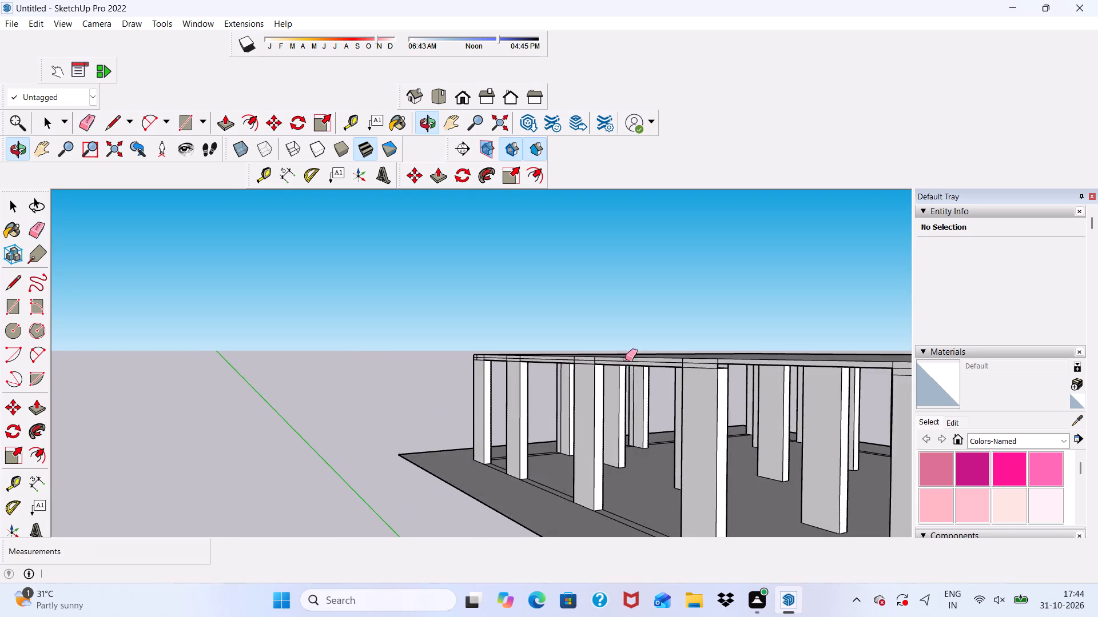
pyautogui.scroll(6, 748, 343)
pyautogui.scroll(-1, 582, 356)
pyautogui.moveTo(561, 370); pyautogui.dragTo(584, 372, button='middle')
pyautogui.scroll(4, 739, 458)
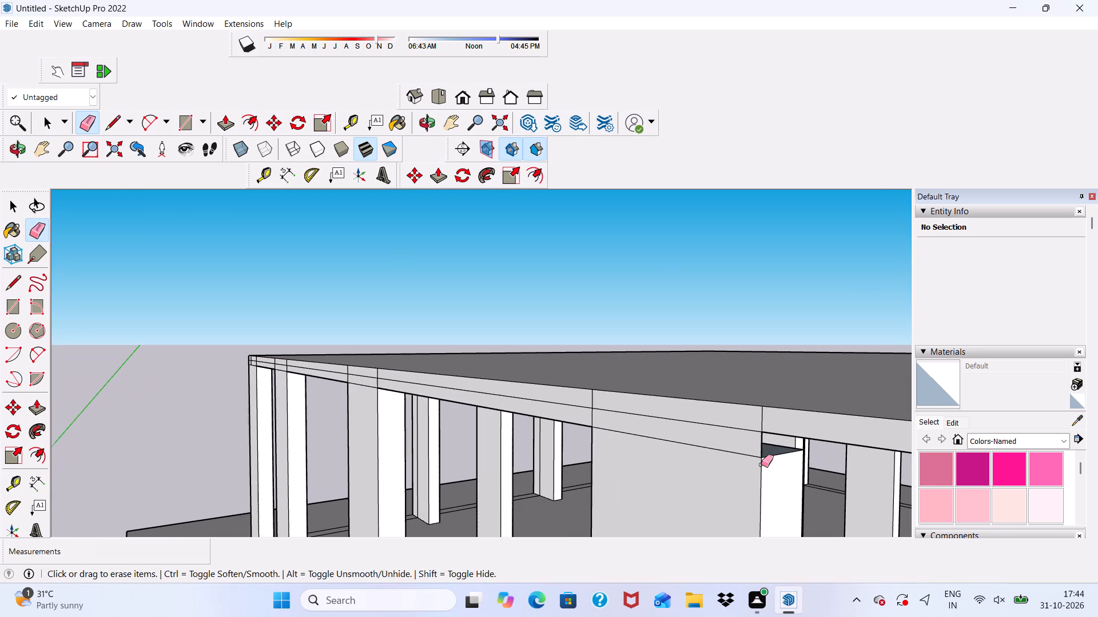
pyautogui.moveTo(765, 447); pyautogui.dragTo(582, 423)
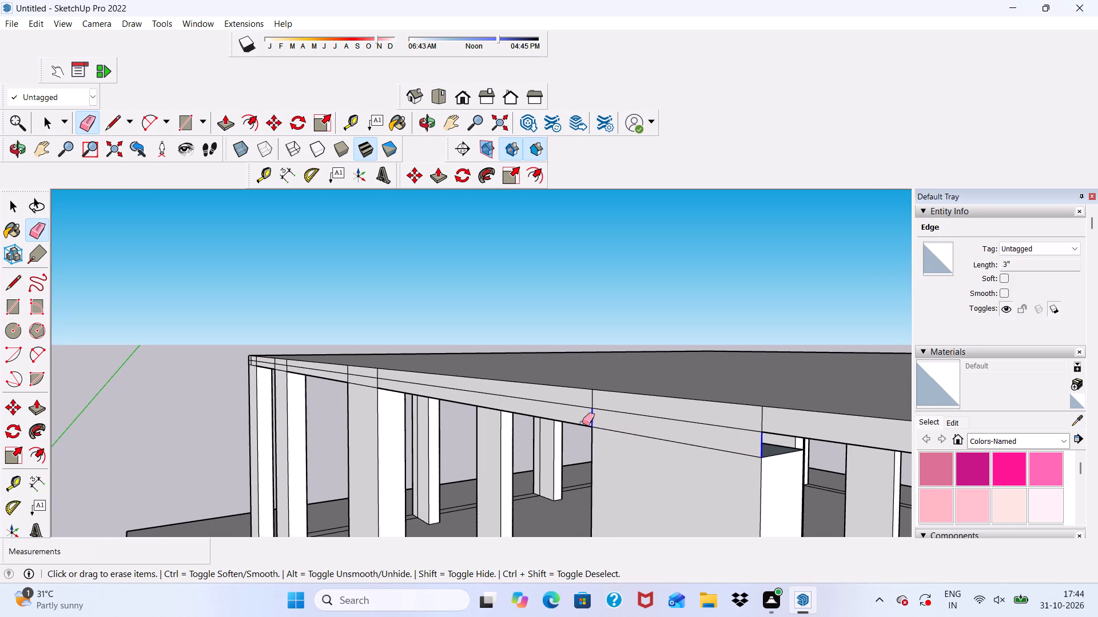
pyautogui.moveTo(582, 423); pyautogui.dragTo(568, 421)
# Erase the edge strip piece above the middle column on the side facing the green axis.
pyautogui.moveTo(488, 420); pyautogui.dragTo(598, 419, button='middle')
pyautogui.scroll(2, 766, 384)
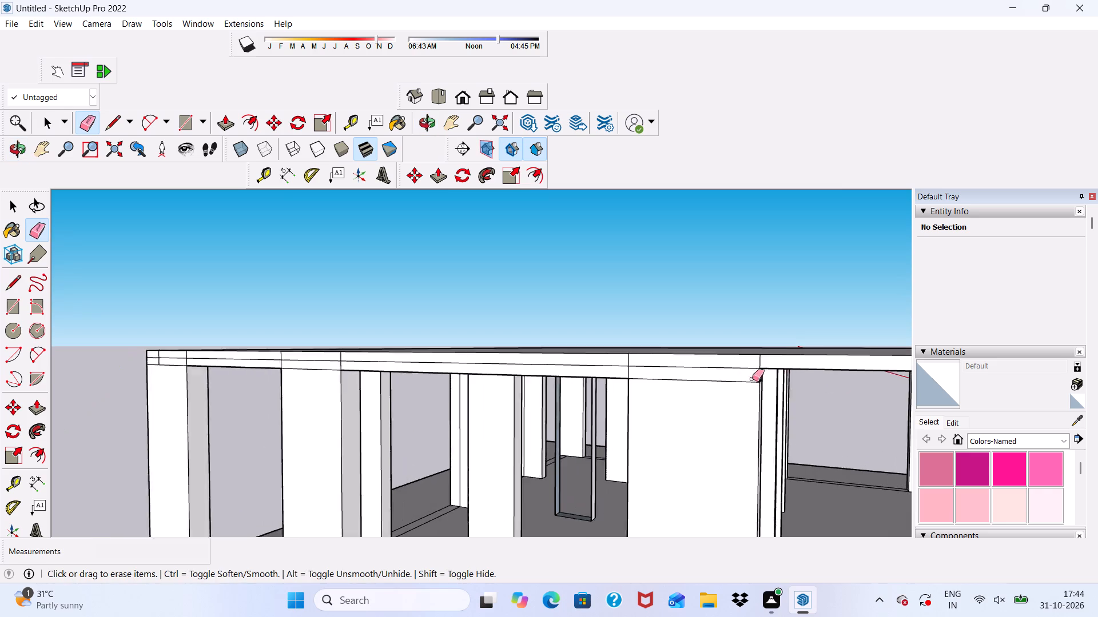
pyautogui.scroll(11, 752, 379)
pyautogui.click(765, 374)
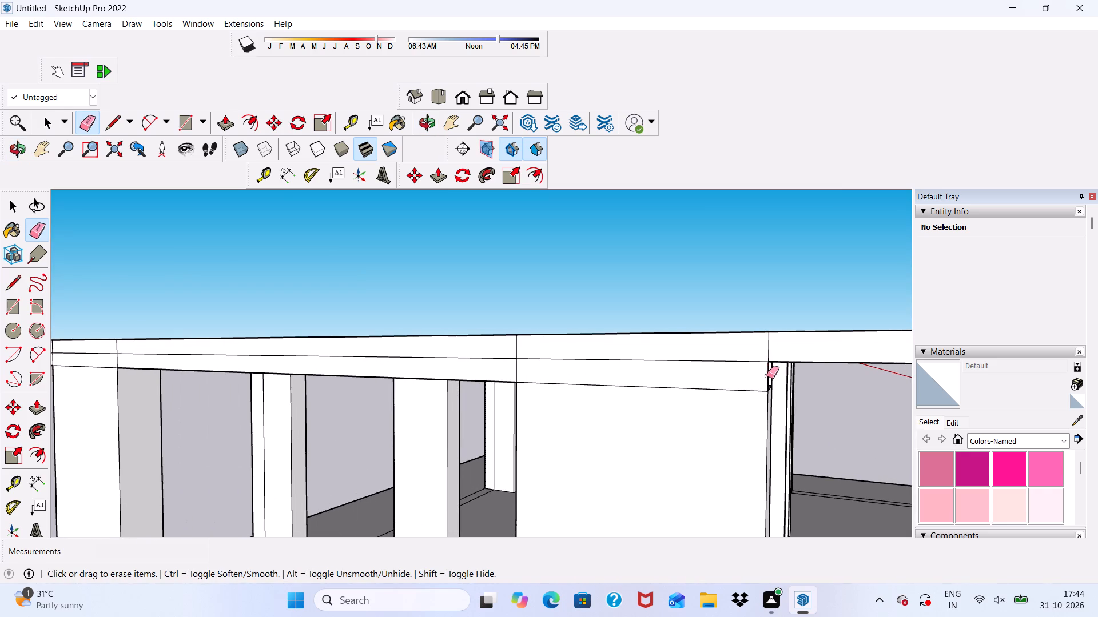
pyautogui.moveTo(767, 376); pyautogui.dragTo(770, 381)
# Erase the edge strip piece between the middle and third intermediate columns, including its leftover long lower edge.
pyautogui.scroll(3, 545, 404)
pyautogui.moveTo(461, 360); pyautogui.dragTo(487, 369)
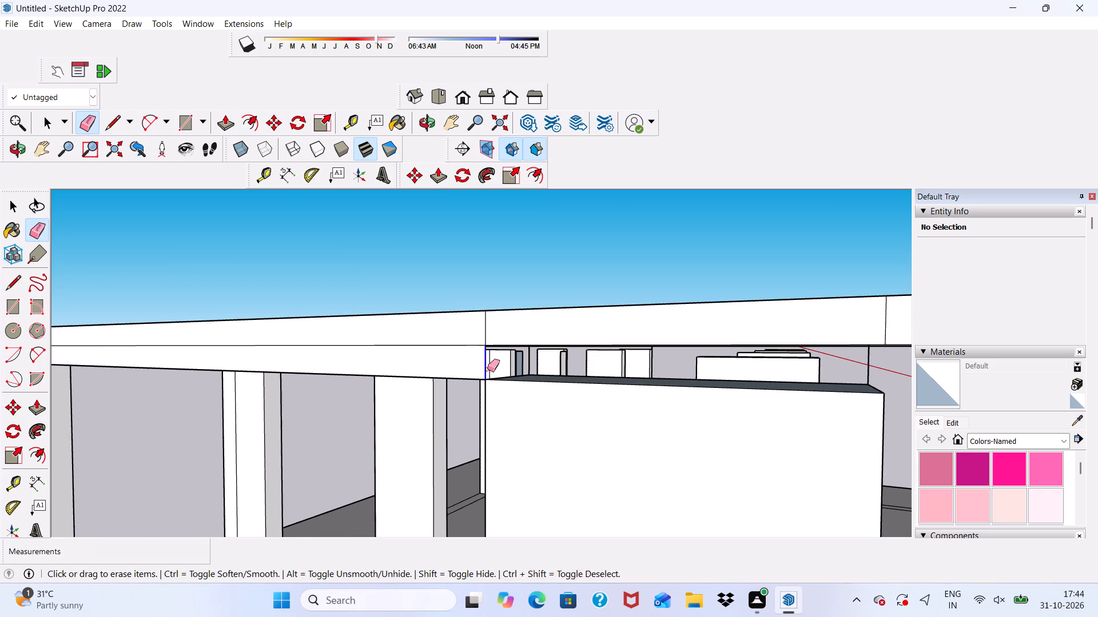
pyautogui.moveTo(487, 369); pyautogui.dragTo(488, 369)
pyautogui.scroll(-6, 488, 366)
pyautogui.scroll(6, 551, 412)
pyautogui.scroll(-3, 441, 333)
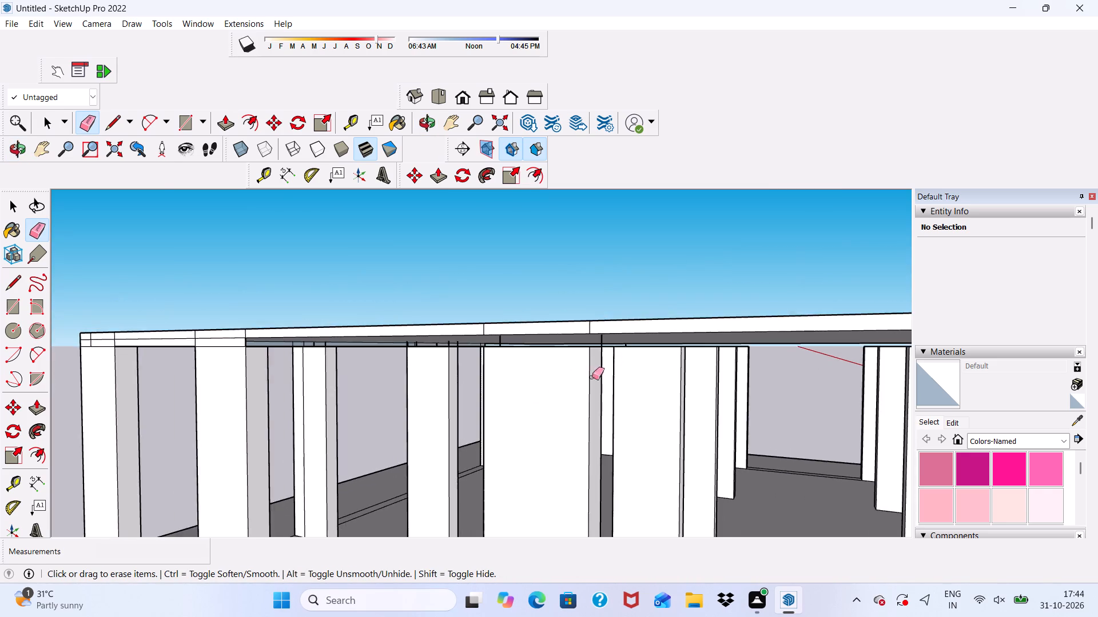
pyautogui.scroll(-3, 592, 377)
pyautogui.moveTo(592, 392); pyautogui.dragTo(662, 443, button='middle')
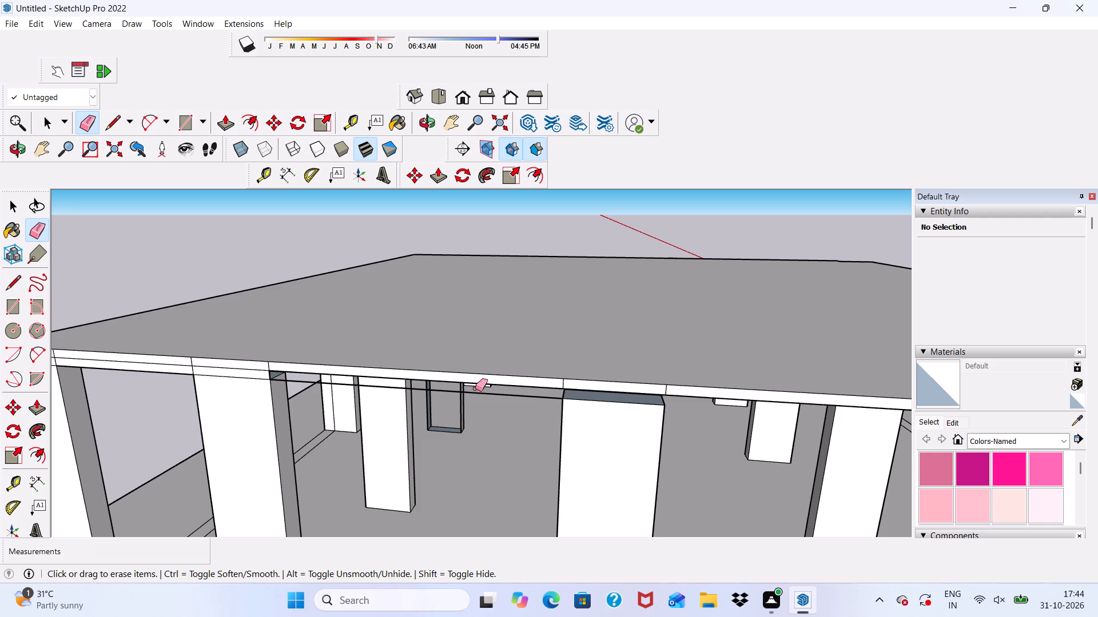
pyautogui.click(475, 394)
# Erase the edge strip piece above the third intermediate column on the same side.
pyautogui.scroll(5, 302, 389)
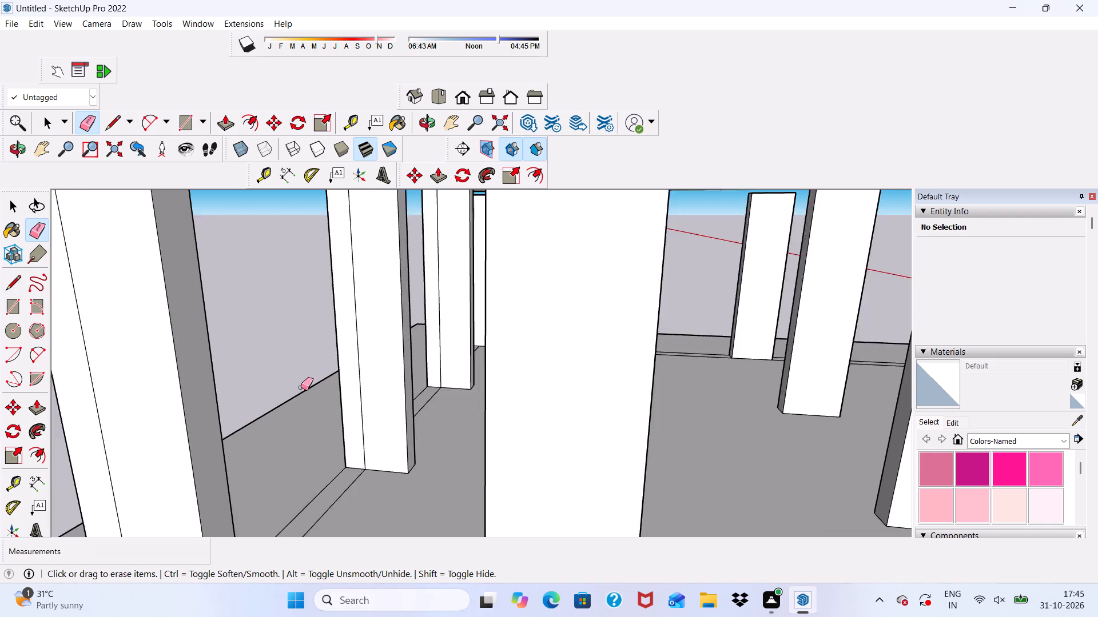
pyautogui.scroll(-7, 290, 383)
pyautogui.scroll(14, 280, 386)
pyautogui.click(339, 372)
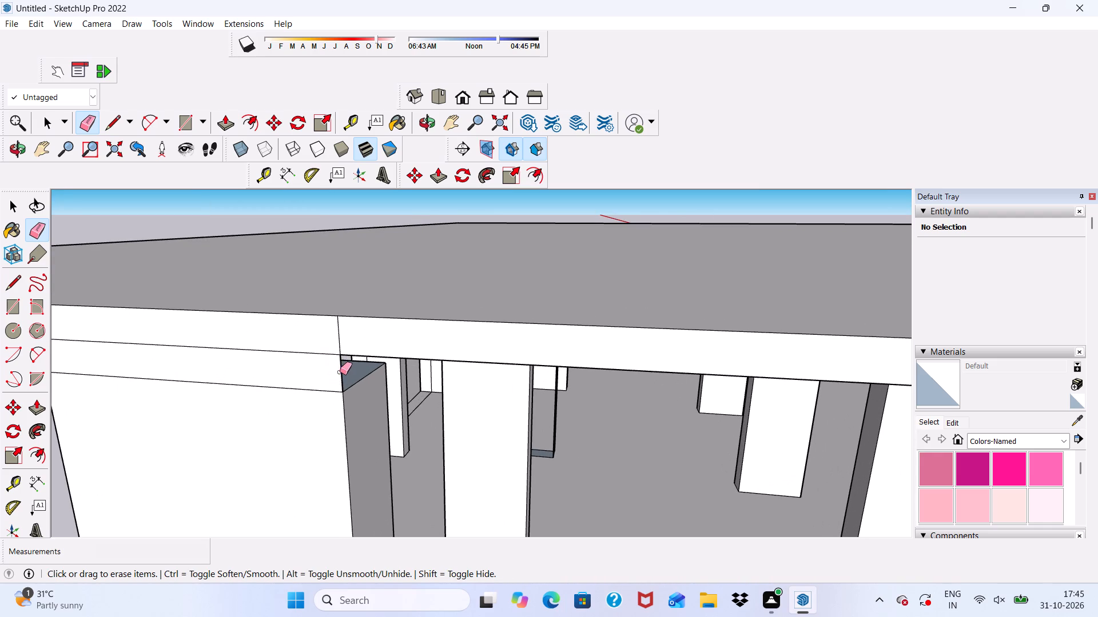
# Erase the short vertical edge closing the strip piece between the third intermediate column and the far corner column.
pyautogui.scroll(-11, 343, 372)
pyautogui.scroll(15, 455, 371)
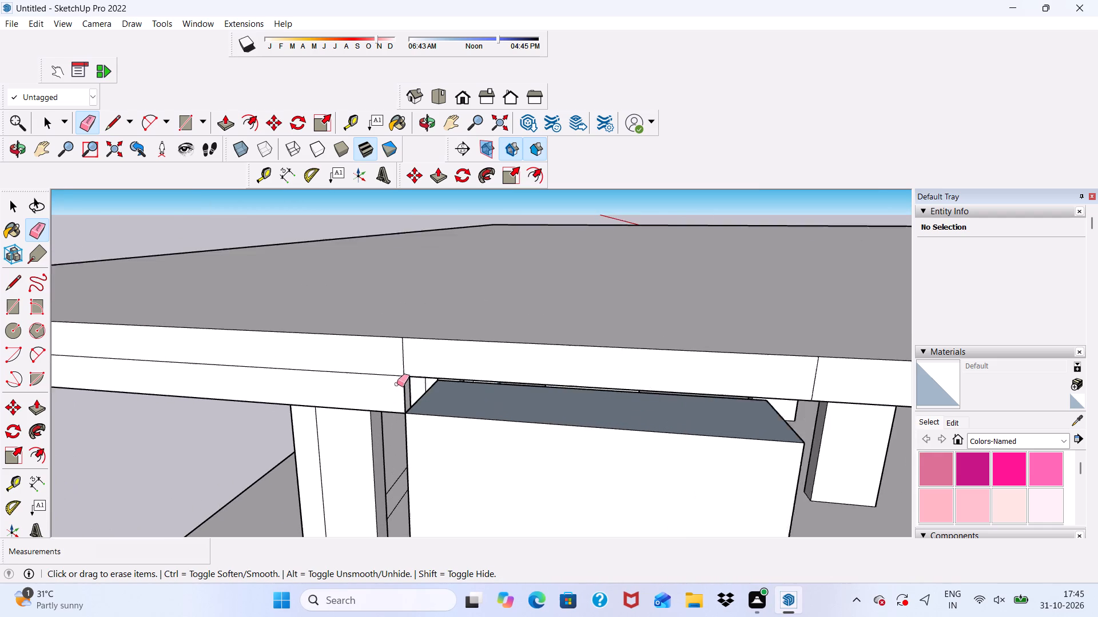
pyautogui.scroll(1, 397, 384)
pyautogui.moveTo(399, 384); pyautogui.dragTo(406, 396)
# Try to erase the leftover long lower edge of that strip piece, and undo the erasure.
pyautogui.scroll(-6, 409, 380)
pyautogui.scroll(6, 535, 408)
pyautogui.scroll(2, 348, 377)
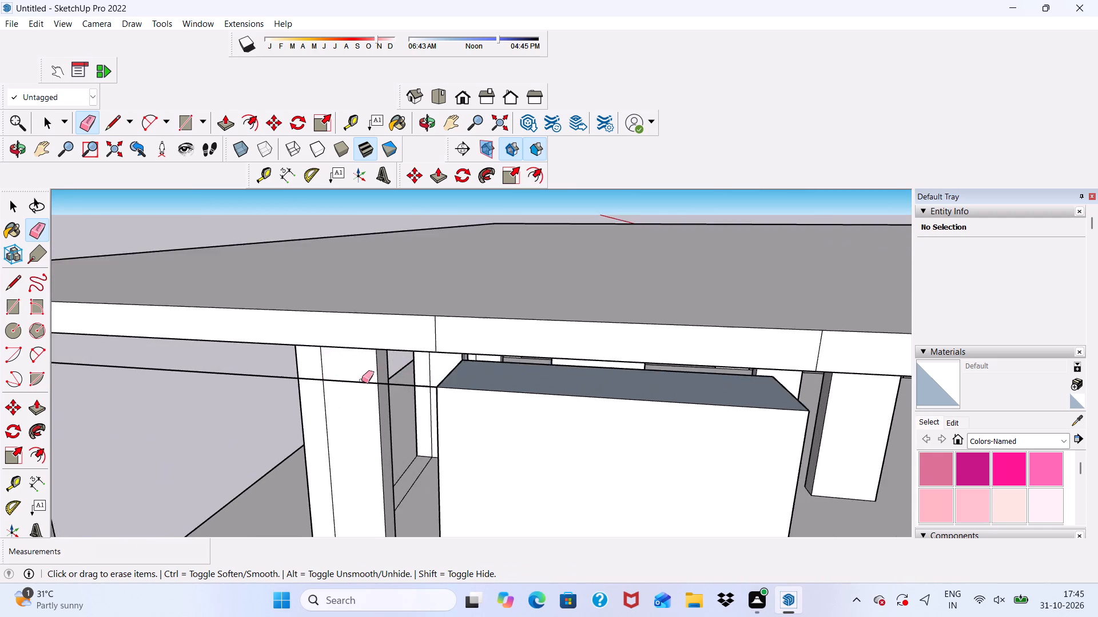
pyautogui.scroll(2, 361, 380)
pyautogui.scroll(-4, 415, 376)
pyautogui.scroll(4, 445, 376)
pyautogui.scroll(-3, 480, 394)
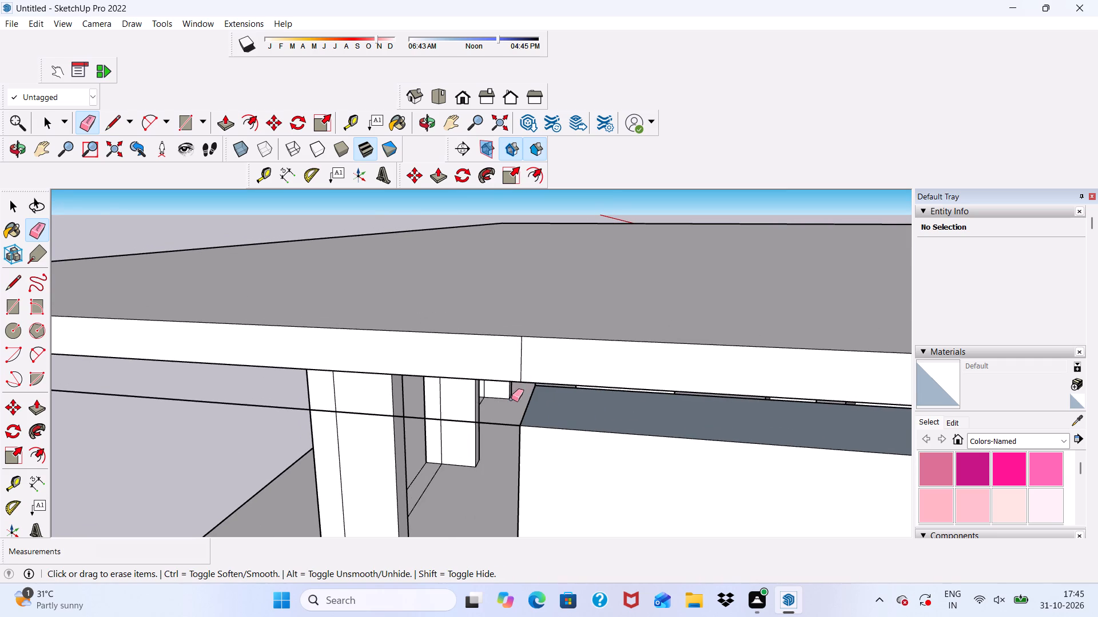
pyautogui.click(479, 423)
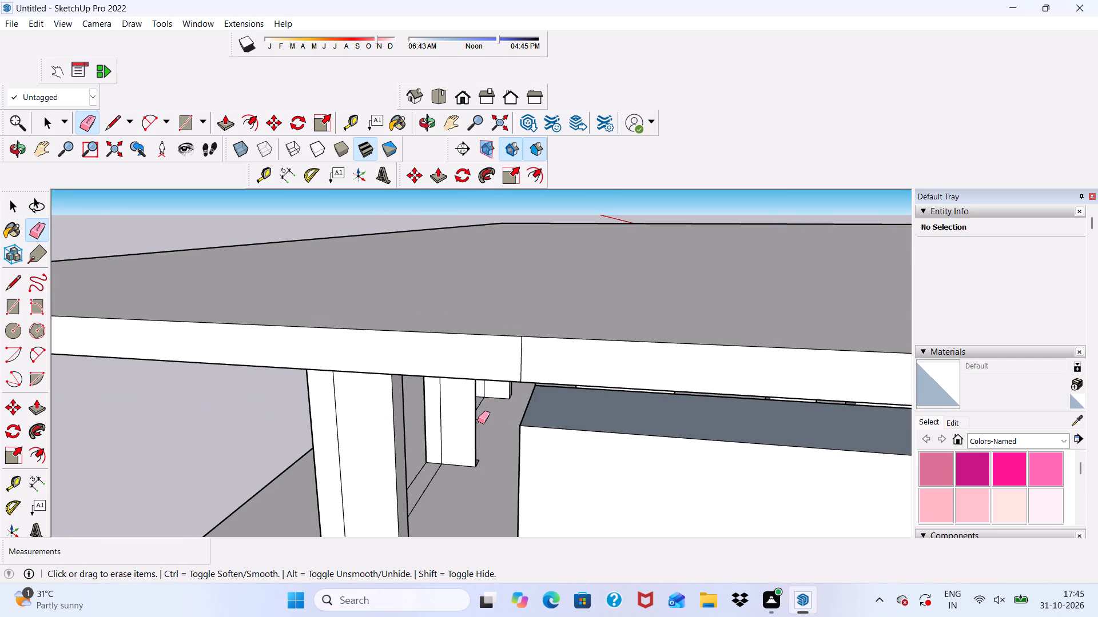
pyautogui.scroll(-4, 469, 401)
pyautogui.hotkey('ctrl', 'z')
# Erase the leftover long lower edge between the third intermediate column and the far corner column.
pyautogui.scroll(6, 467, 415)
pyautogui.scroll(-2, 472, 395)
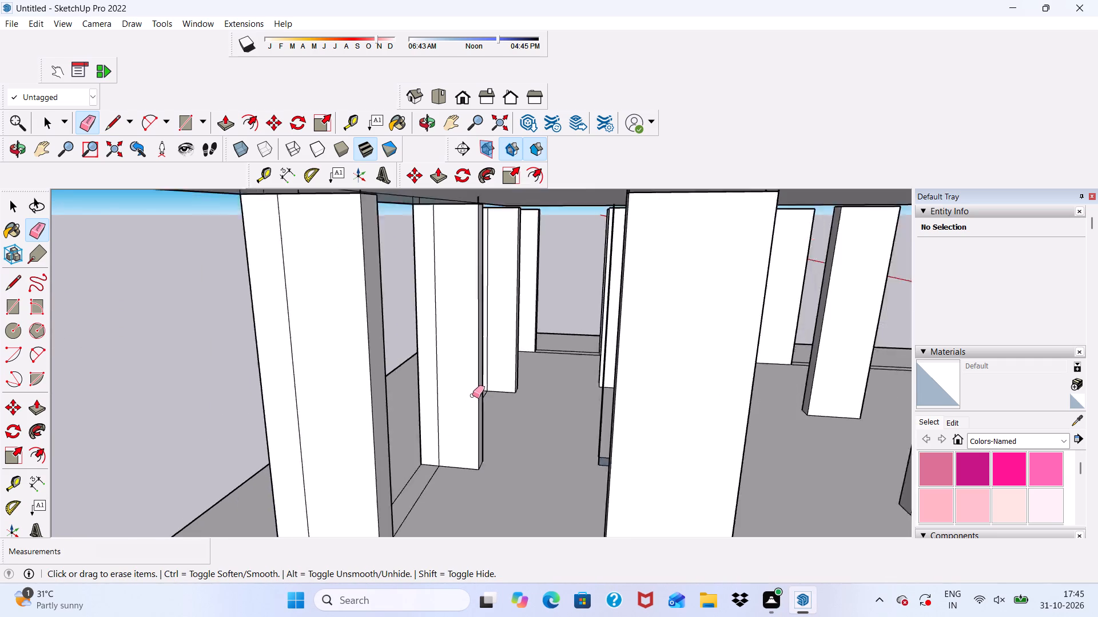
pyautogui.scroll(-3, 472, 395)
pyautogui.scroll(4, 487, 395)
pyautogui.scroll(-2, 484, 383)
pyautogui.scroll(-2, 502, 318)
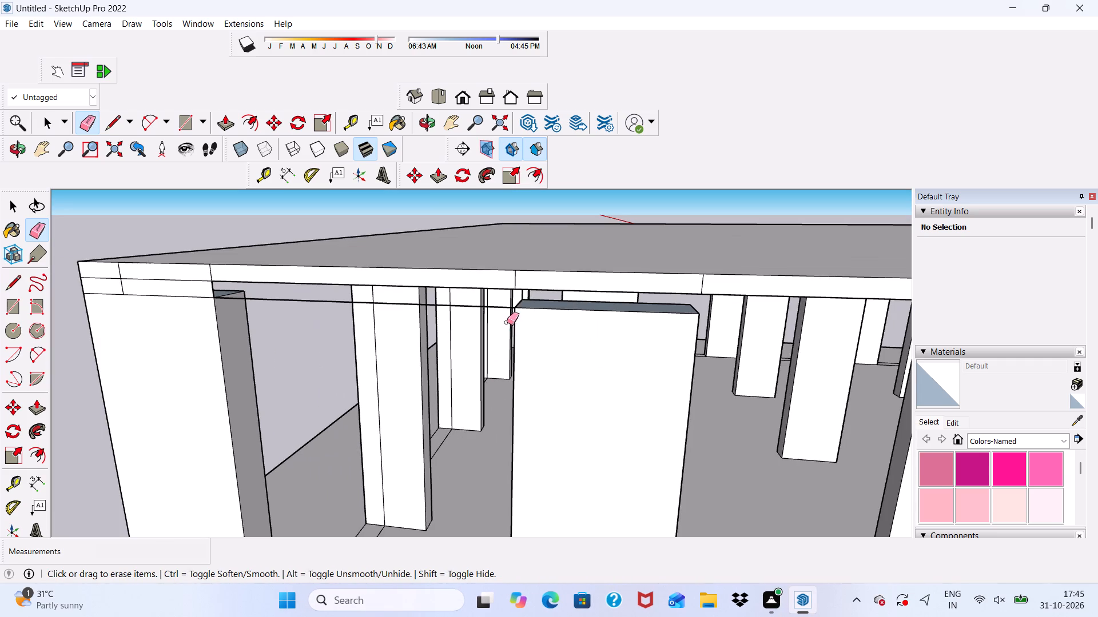
pyautogui.click(504, 307)
# Erase the remaining edge strip pieces above the far corner column by removing their short vertical edges.
pyautogui.scroll(-1, 325, 355)
pyautogui.scroll(4, 261, 311)
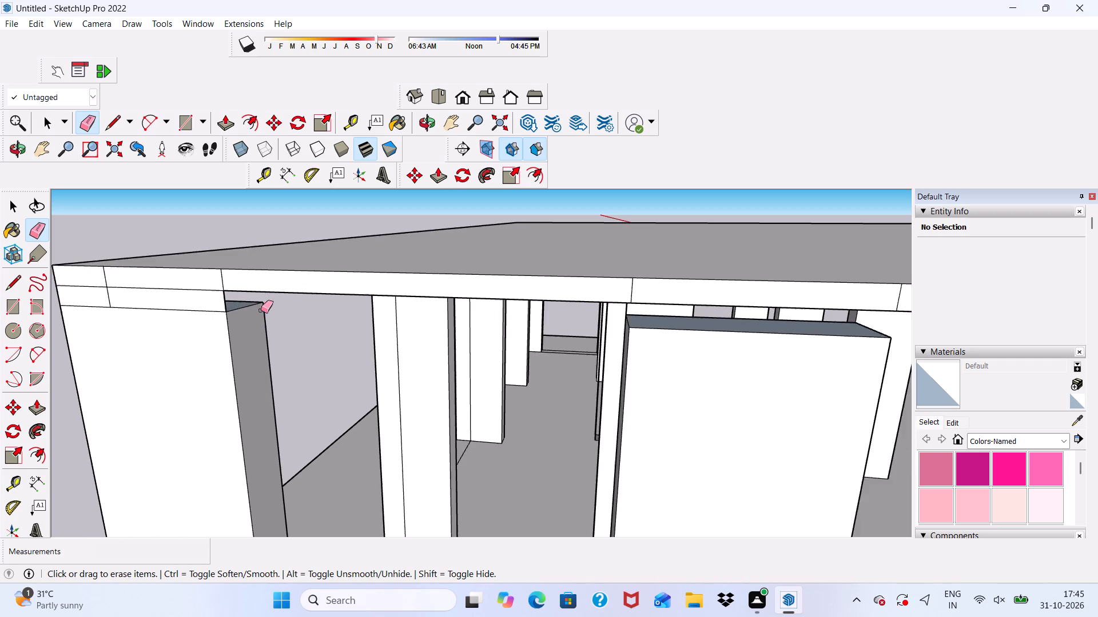
pyautogui.scroll(6, 261, 310)
pyautogui.moveTo(228, 297); pyautogui.dragTo(218, 298)
pyautogui.scroll(-7, 217, 300)
pyautogui.scroll(6, 186, 335)
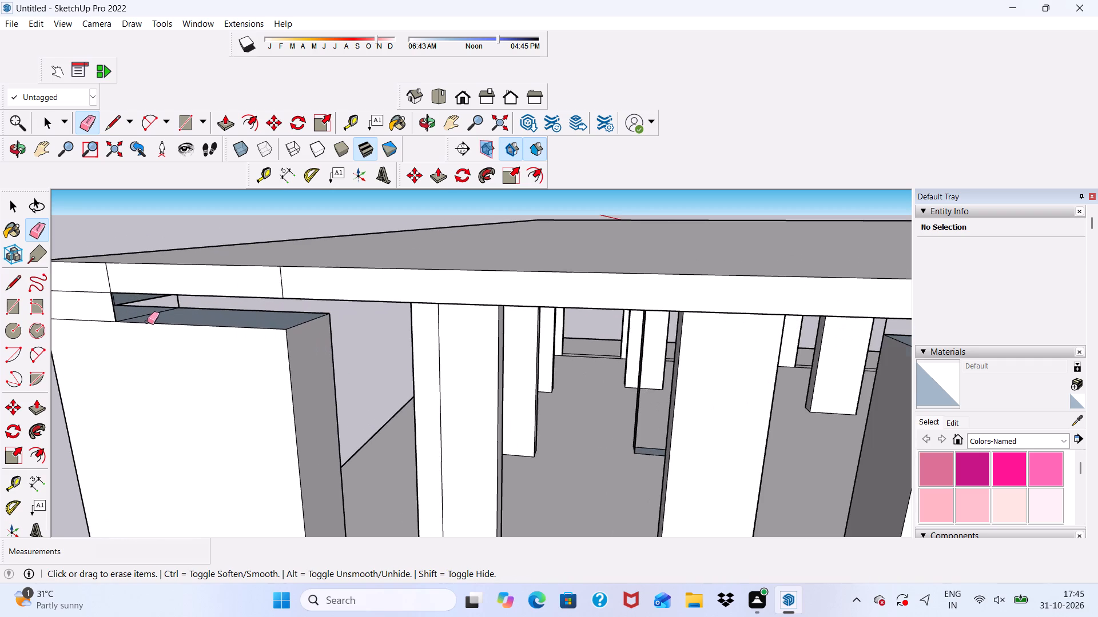
pyautogui.moveTo(109, 304); pyautogui.dragTo(117, 303)
pyautogui.scroll(-5, 117, 303)
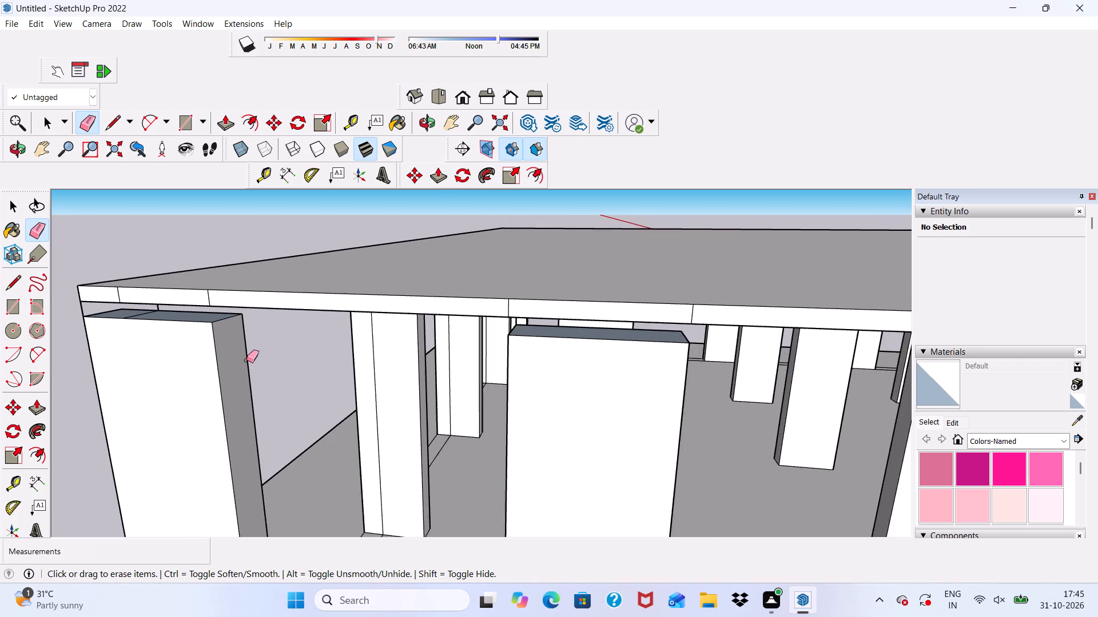
# Erase the short stray vertical edge between the corner column's top and the underside of the roof slab.
pyautogui.scroll(19, 181, 327)
pyautogui.scroll(-5, 189, 295)
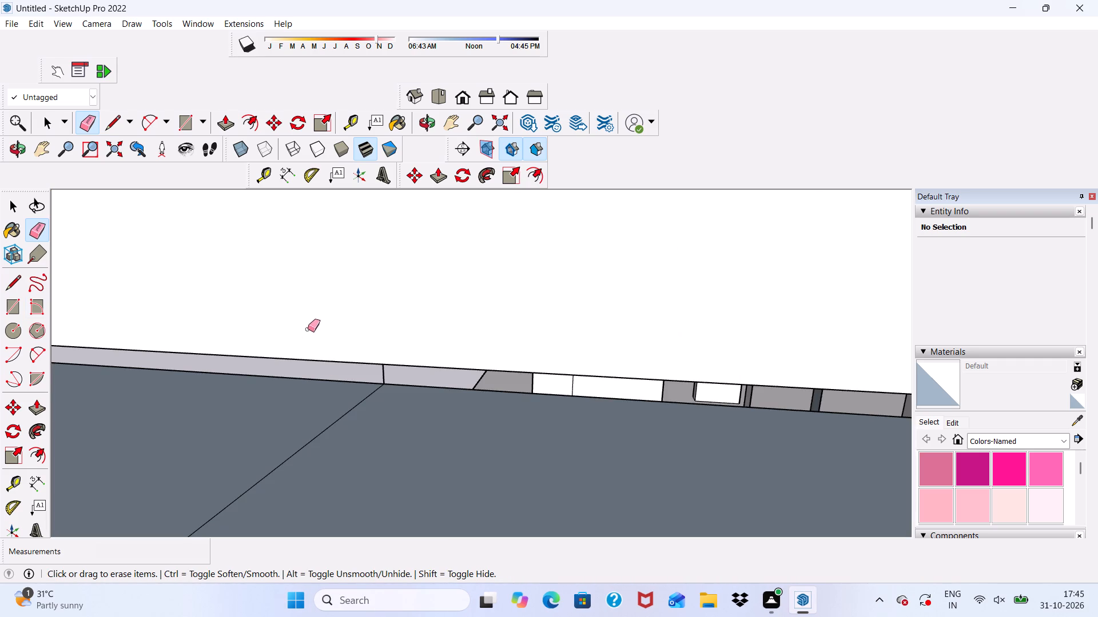
pyautogui.moveTo(379, 372); pyautogui.dragTo(385, 375)
pyautogui.scroll(-12, 314, 343)
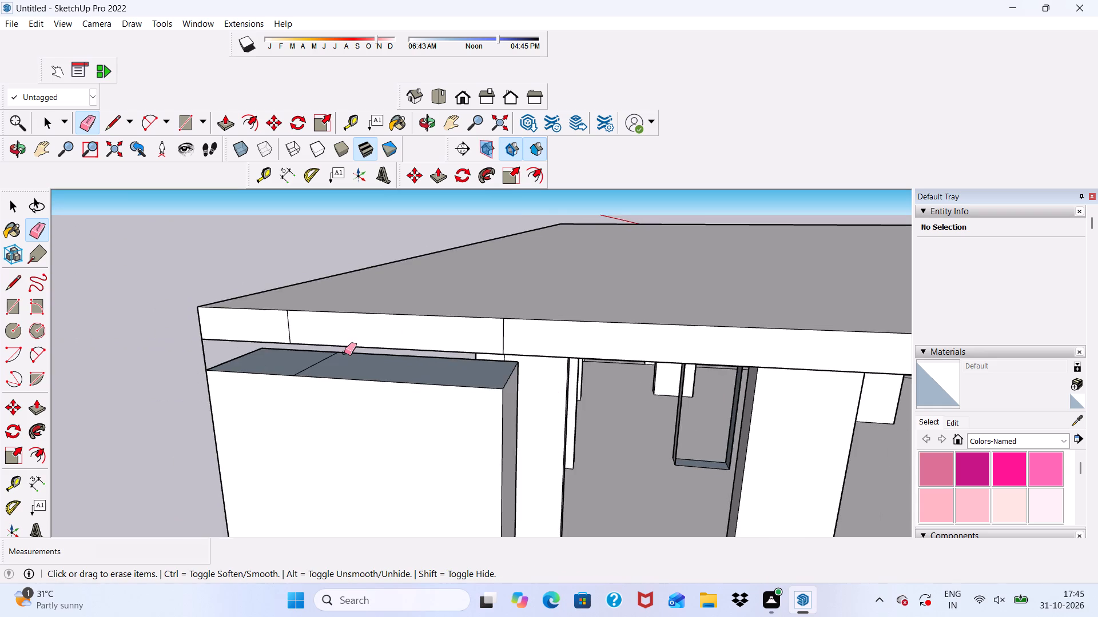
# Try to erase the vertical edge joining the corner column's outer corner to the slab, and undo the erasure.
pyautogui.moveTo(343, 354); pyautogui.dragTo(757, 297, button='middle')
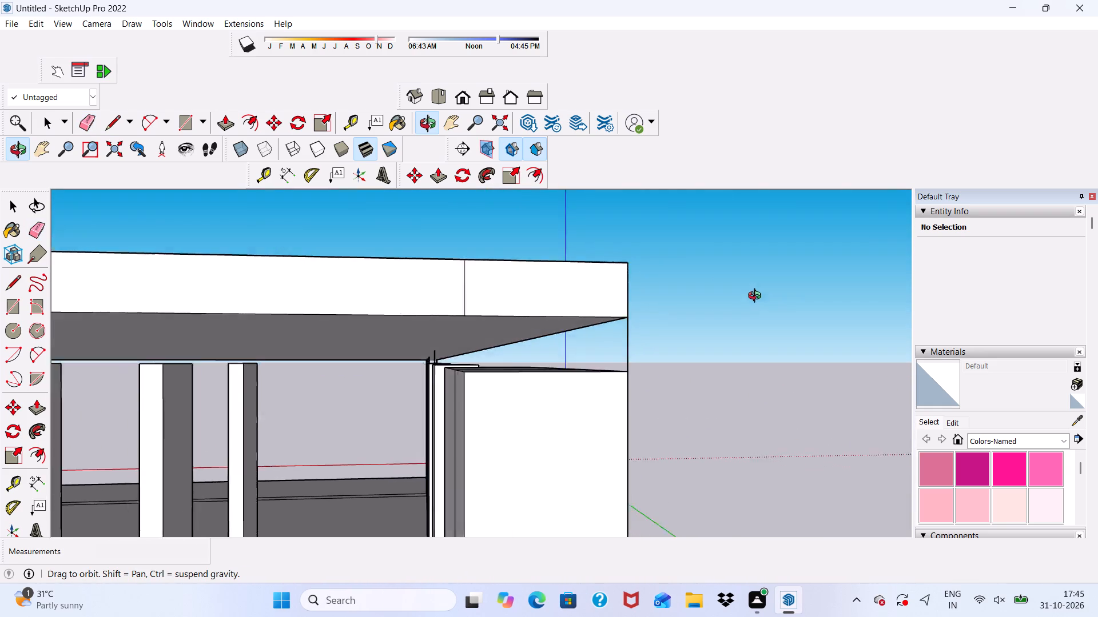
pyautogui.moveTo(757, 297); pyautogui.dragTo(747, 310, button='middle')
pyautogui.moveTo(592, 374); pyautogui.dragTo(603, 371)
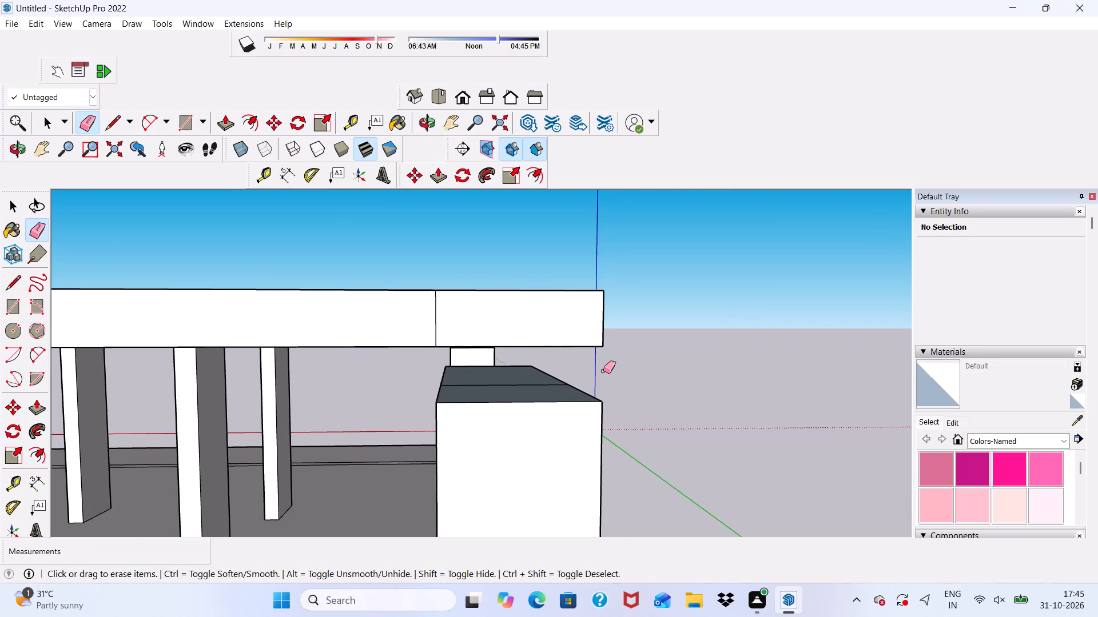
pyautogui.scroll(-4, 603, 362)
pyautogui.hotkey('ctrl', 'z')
# Erase the leftover vertical edge joining the corner column's outer corner to the roof slab.
pyautogui.moveTo(606, 391); pyautogui.dragTo(579, 399, button='middle')
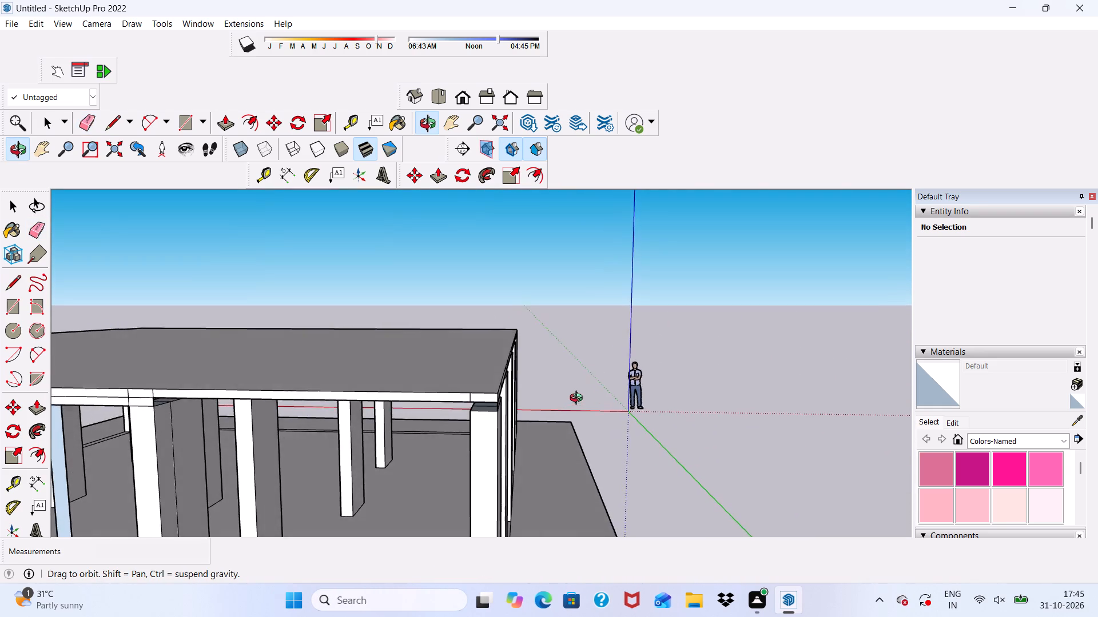
pyautogui.moveTo(579, 399); pyautogui.dragTo(579, 396, button='middle')
pyautogui.scroll(6, 514, 384)
pyautogui.scroll(-3, 512, 384)
pyautogui.moveTo(287, 427); pyautogui.dragTo(288, 427)
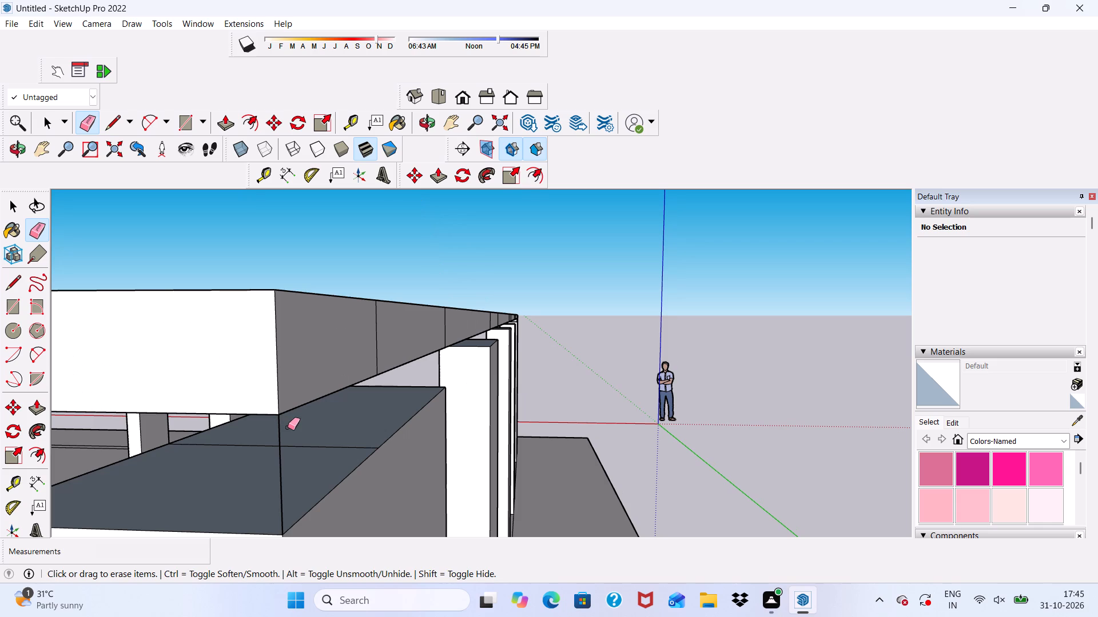
pyautogui.moveTo(288, 427); pyautogui.dragTo(273, 436)
pyautogui.scroll(-9, 275, 392)
# Erase the short stray vertical edges above the intermediate column nearest the corner, under the slab's adjacent side.
pyautogui.moveTo(551, 419); pyautogui.dragTo(550, 420, button='middle')
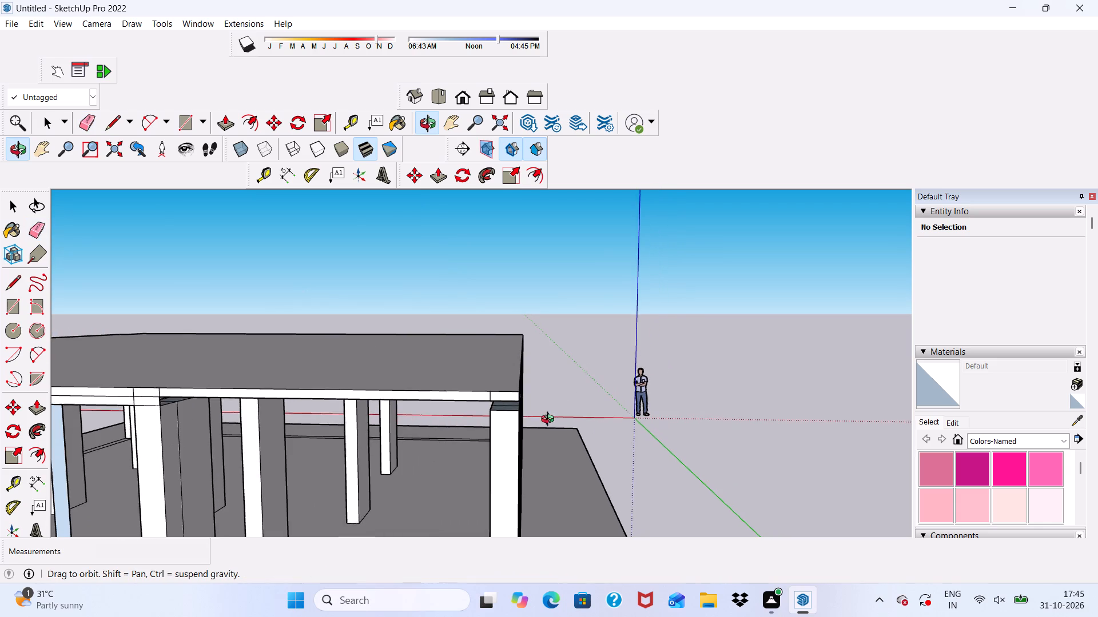
pyautogui.moveTo(550, 420); pyautogui.dragTo(379, 385, button='middle')
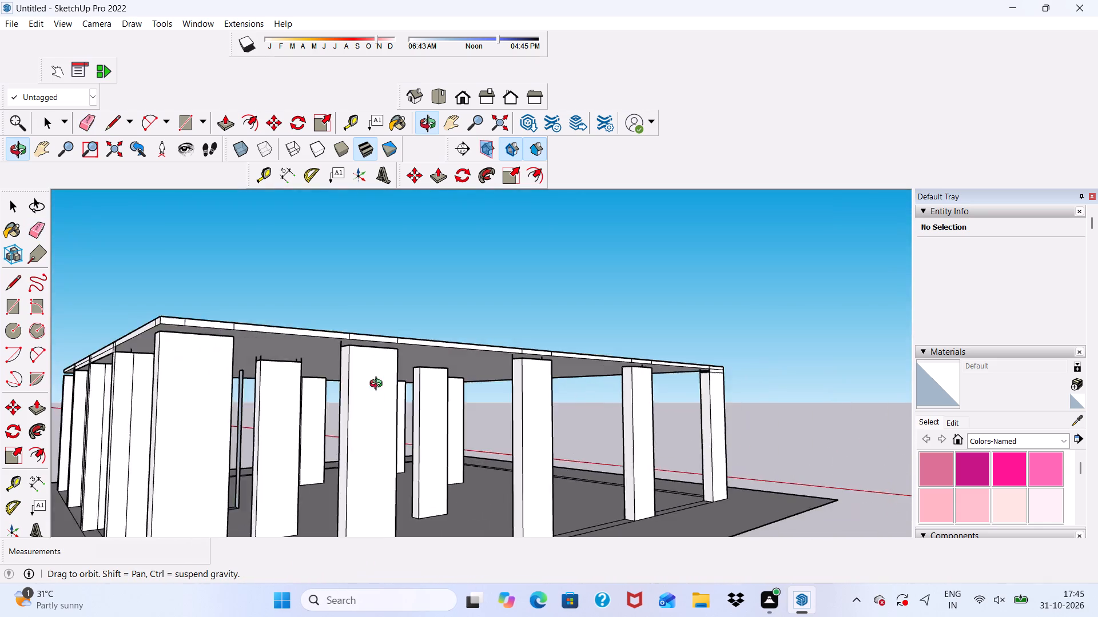
pyautogui.moveTo(379, 385); pyautogui.dragTo(607, 401, button='middle')
pyautogui.moveTo(607, 402); pyautogui.dragTo(479, 386, button='middle')
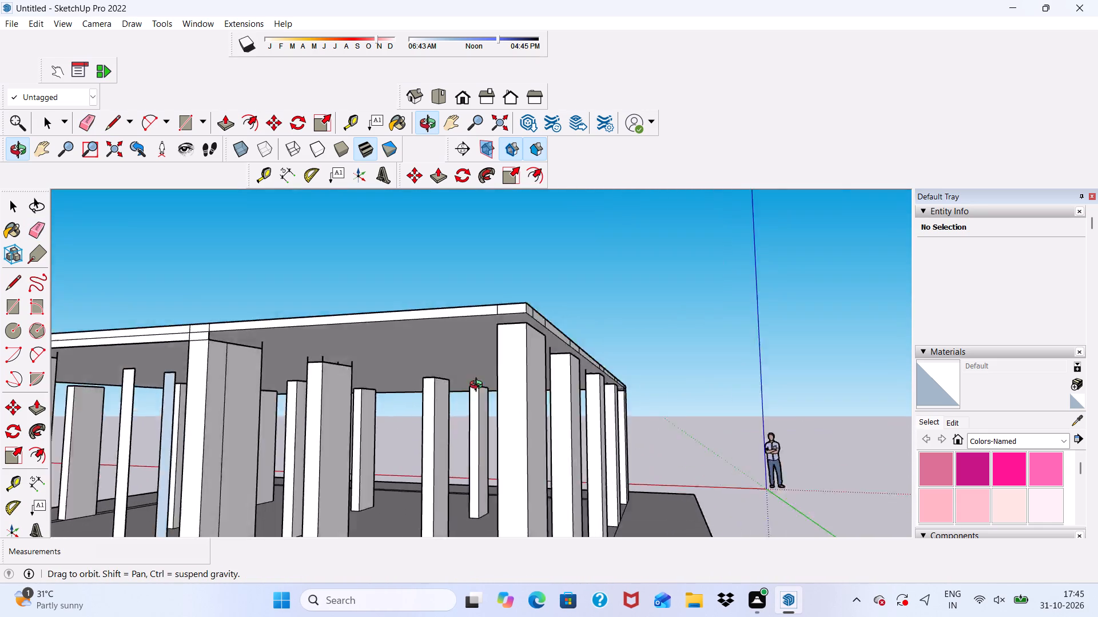
pyautogui.moveTo(479, 386); pyautogui.dragTo(603, 382, button='middle')
pyautogui.scroll(4, 608, 387)
pyautogui.moveTo(623, 373); pyautogui.dragTo(630, 381)
pyautogui.scroll(-1, 524, 364)
pyautogui.scroll(4, 499, 358)
pyautogui.click(575, 333)
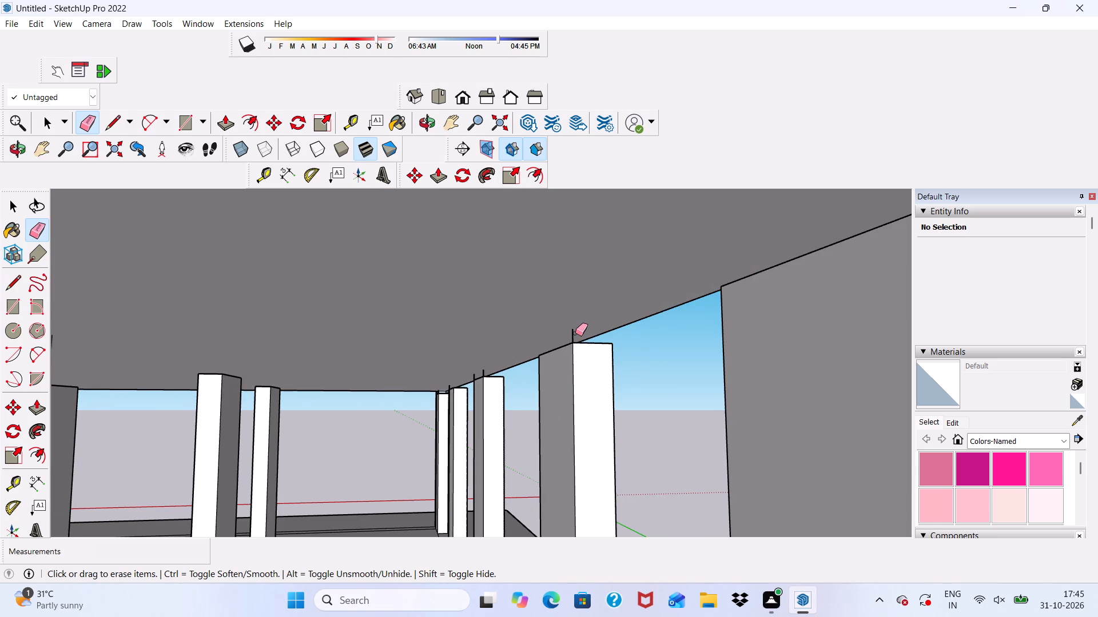
pyautogui.moveTo(575, 333); pyautogui.dragTo(565, 334)
pyautogui.moveTo(563, 332); pyautogui.dragTo(575, 333)
pyautogui.scroll(-7, 510, 304)
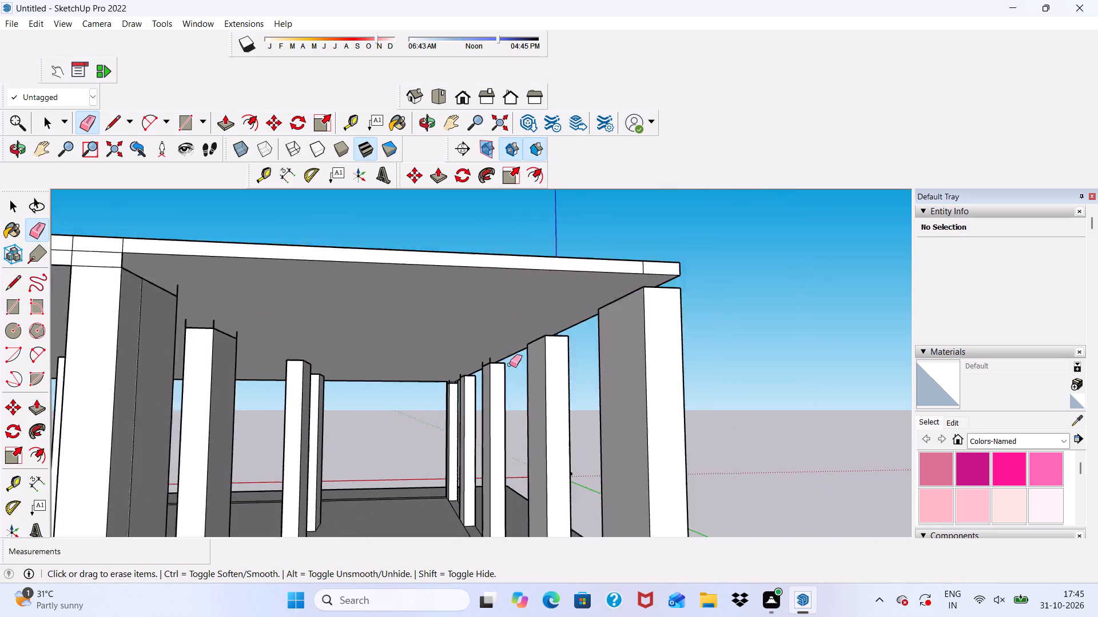
pyautogui.scroll(-3, 510, 364)
# Erase the vertical seam lines on the slab's outer edge above the corner column.
pyautogui.moveTo(548, 386); pyautogui.dragTo(188, 379, button='middle')
pyautogui.scroll(-1, 548, 386)
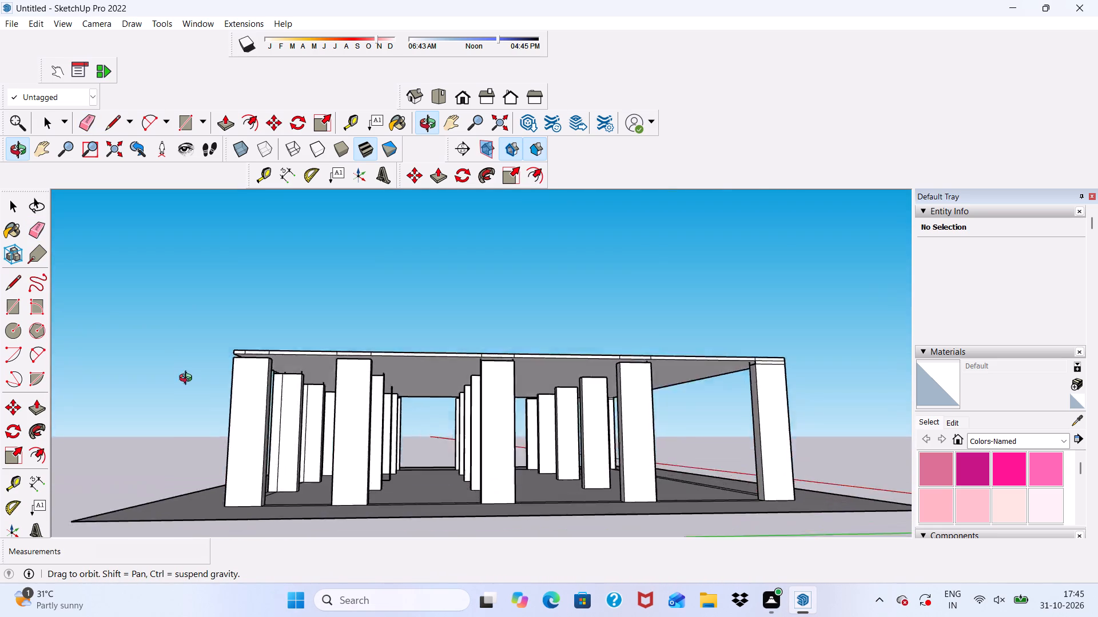
pyautogui.moveTo(188, 379); pyautogui.dragTo(217, 400, button='middle')
pyautogui.scroll(6, 269, 336)
pyautogui.scroll(7, 258, 382)
pyautogui.click(262, 386)
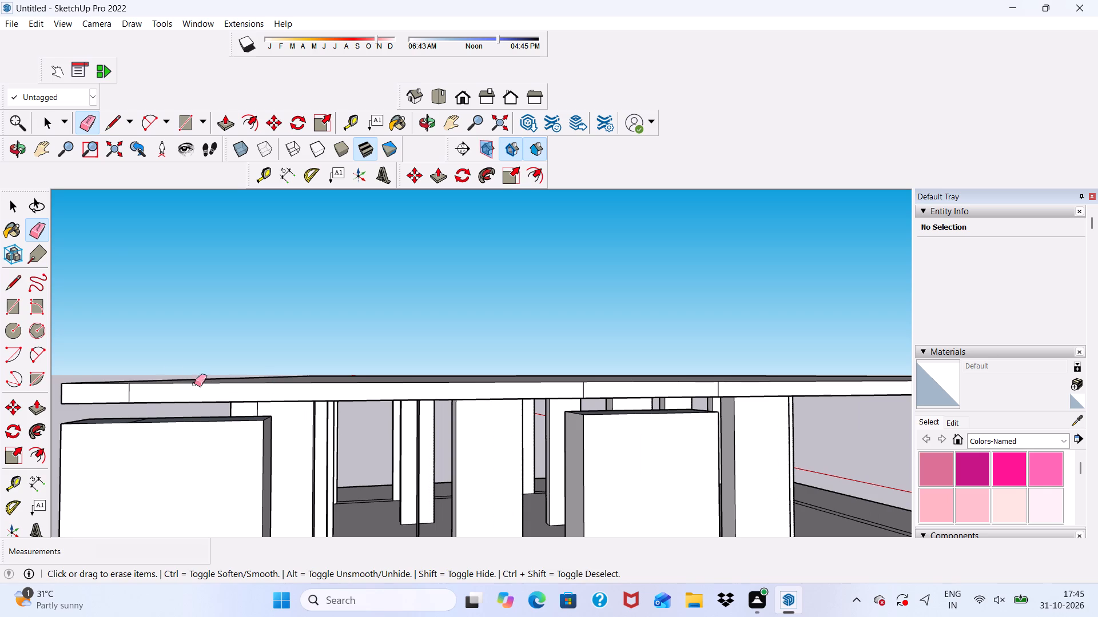
pyautogui.moveTo(129, 398); pyautogui.dragTo(129, 391)
pyautogui.scroll(-6, 126, 376)
# Erase the two vertical seam lines on the slab's outer edge above the first intermediate column.
pyautogui.scroll(4, 407, 399)
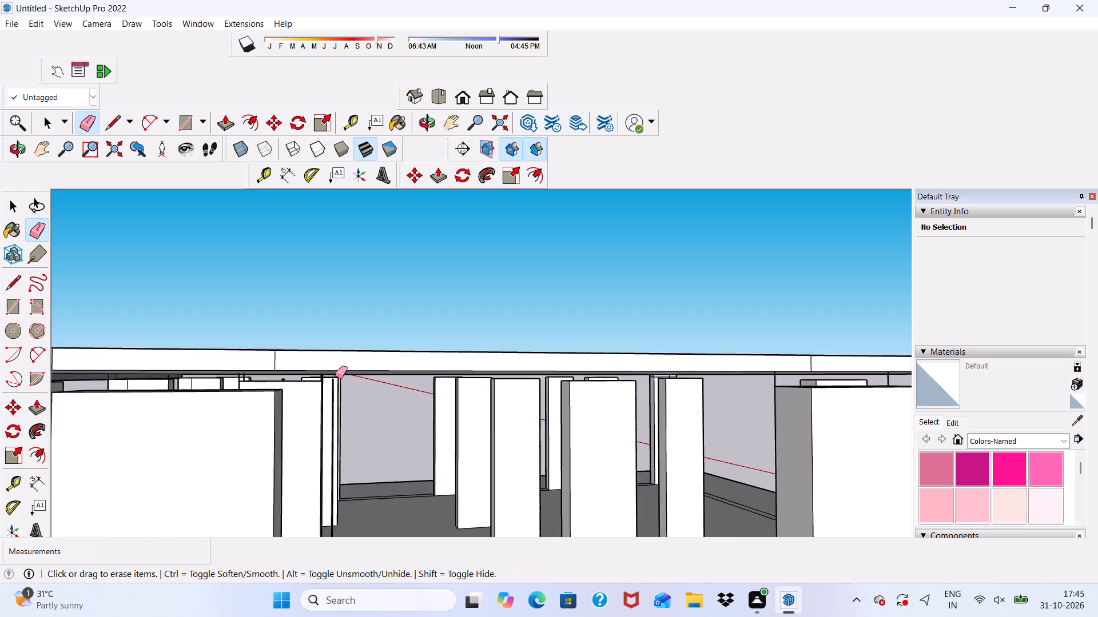
pyautogui.scroll(2, 335, 376)
pyautogui.scroll(-6, 271, 366)
pyautogui.moveTo(238, 352); pyautogui.dragTo(254, 361)
pyautogui.scroll(-2, 269, 349)
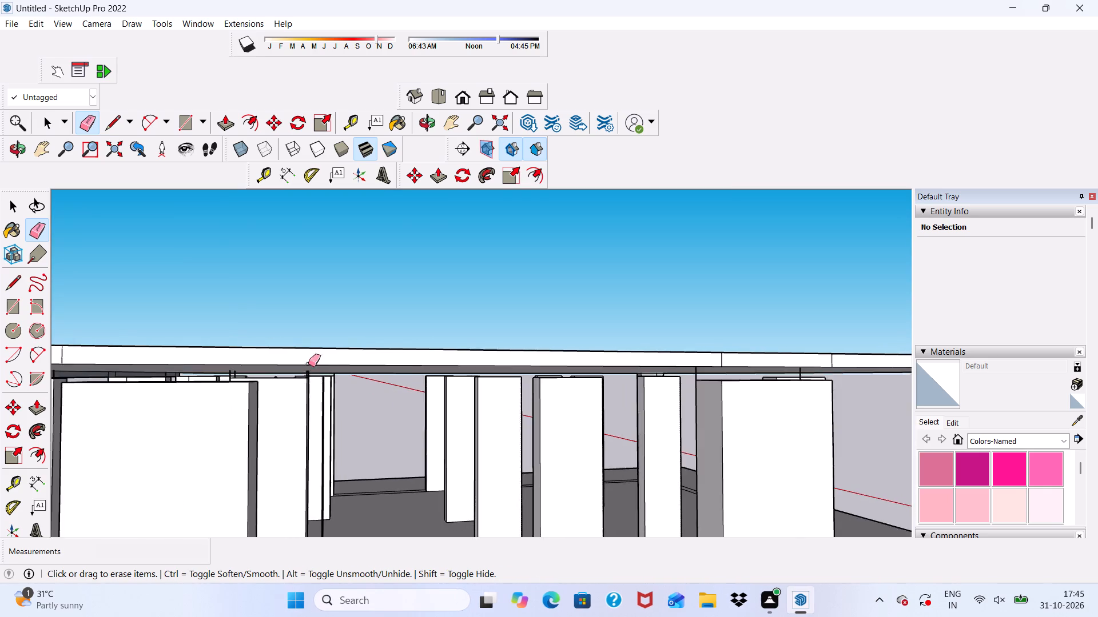
pyautogui.scroll(-2, 308, 364)
pyautogui.scroll(4, 288, 397)
pyautogui.moveTo(237, 339); pyautogui.dragTo(254, 338)
pyautogui.scroll(-5, 202, 327)
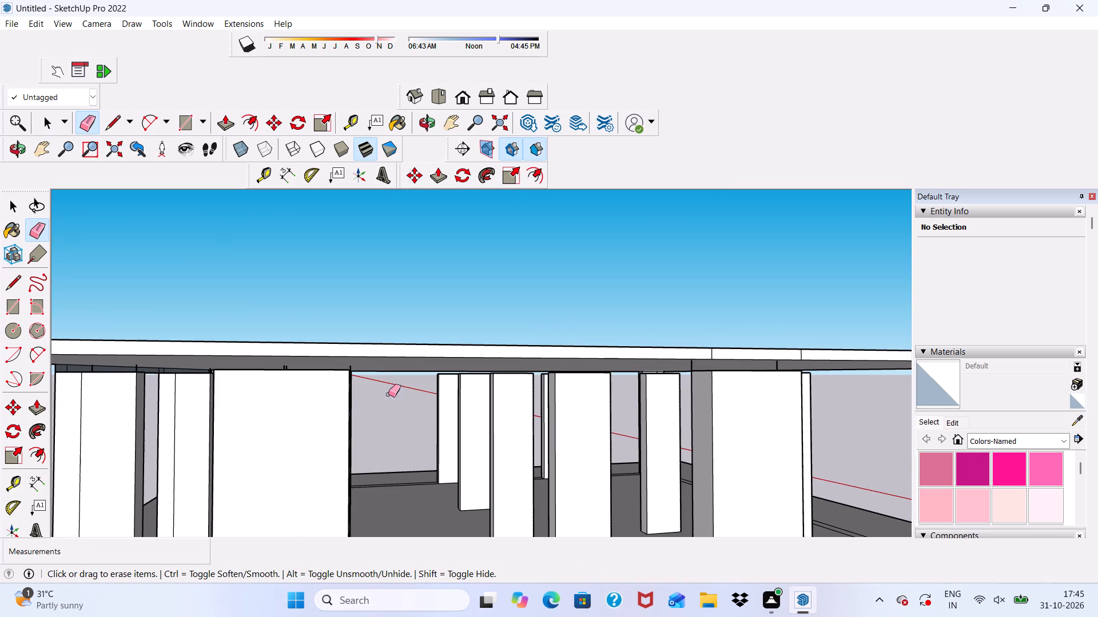
# Erase the two short stray edges and the two slab-edge seam lines above the middle column of this side.
pyautogui.scroll(-3, 389, 340)
pyautogui.scroll(6, 636, 370)
pyautogui.scroll(-5, 577, 336)
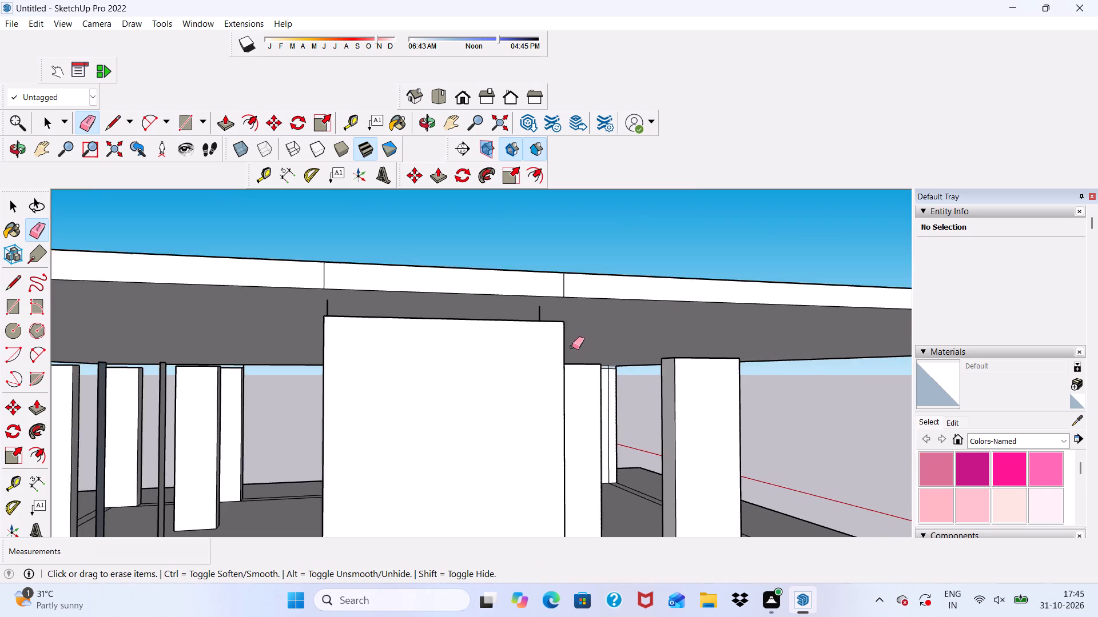
pyautogui.scroll(10, 552, 323)
pyautogui.moveTo(527, 306); pyautogui.dragTo(539, 307)
pyautogui.scroll(-4, 523, 303)
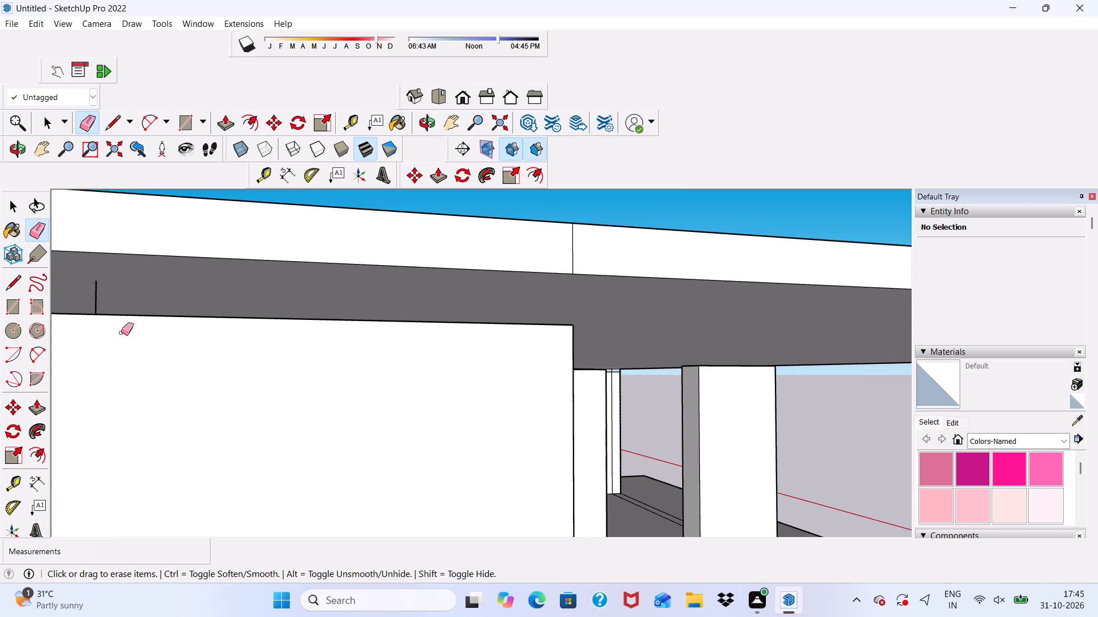
pyautogui.scroll(3, 131, 312)
pyautogui.click(79, 288)
pyautogui.scroll(-10, 128, 293)
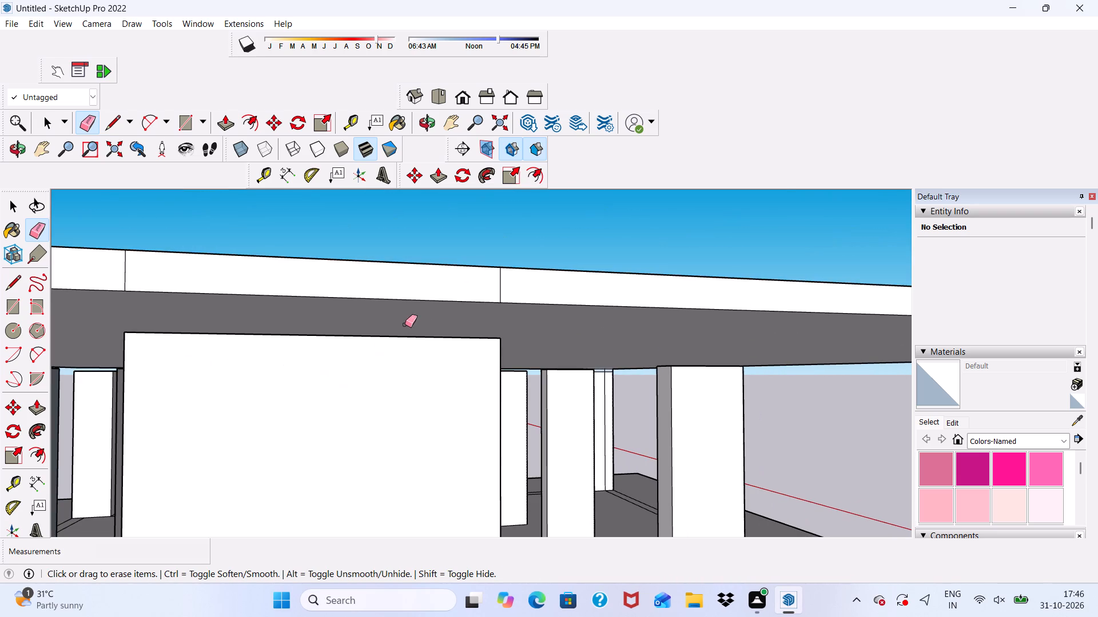
pyautogui.moveTo(472, 293); pyautogui.dragTo(503, 293)
pyautogui.moveTo(147, 282); pyautogui.dragTo(121, 282)
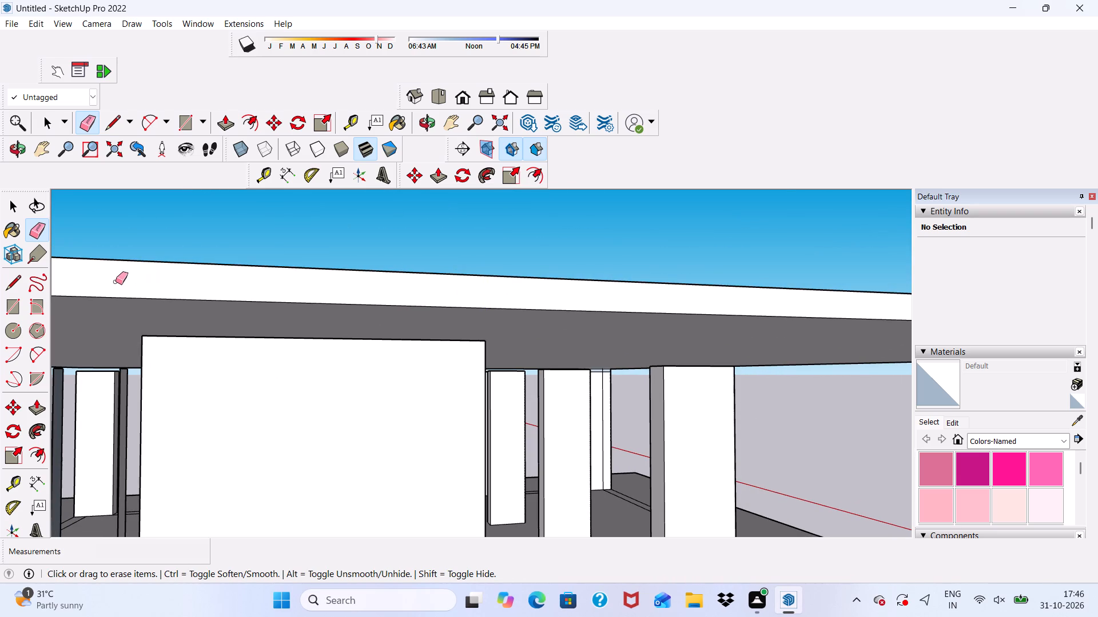
# Erase the slab-edge seam lines and the short stray edge above the third intermediate column of this side.
pyautogui.scroll(-6, 121, 282)
pyautogui.scroll(-5, 241, 311)
pyautogui.scroll(5, 692, 302)
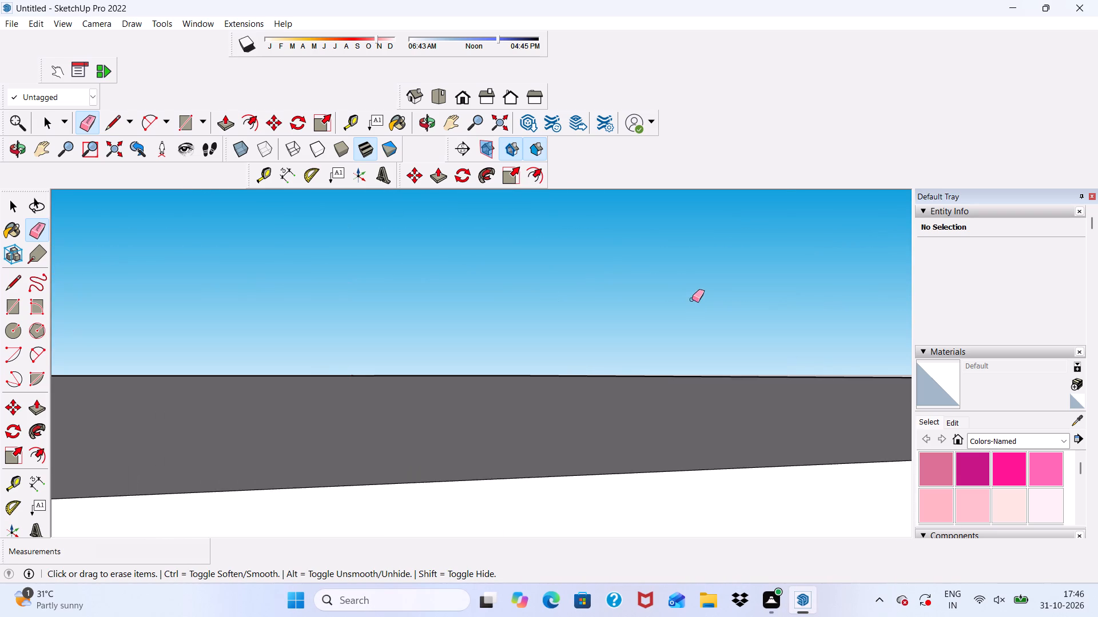
pyautogui.scroll(-7, 674, 325)
pyautogui.scroll(4, 633, 298)
pyautogui.click(630, 324)
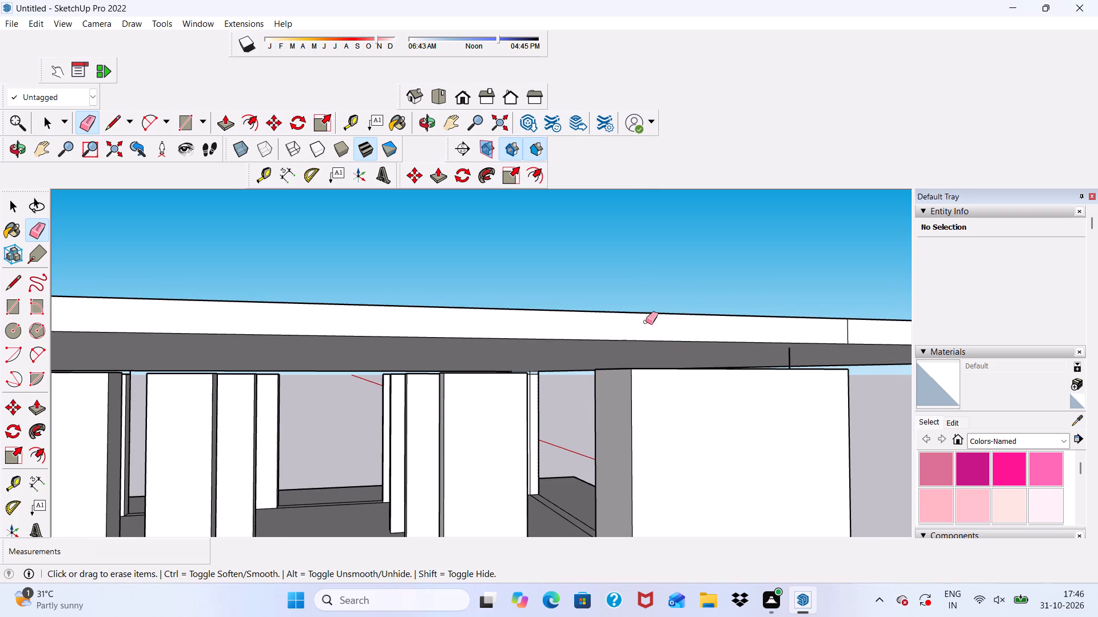
pyautogui.moveTo(835, 330); pyautogui.dragTo(846, 327)
pyautogui.scroll(5, 841, 332)
pyautogui.scroll(-1, 782, 353)
pyautogui.click(775, 360)
pyautogui.scroll(-1, 601, 391)
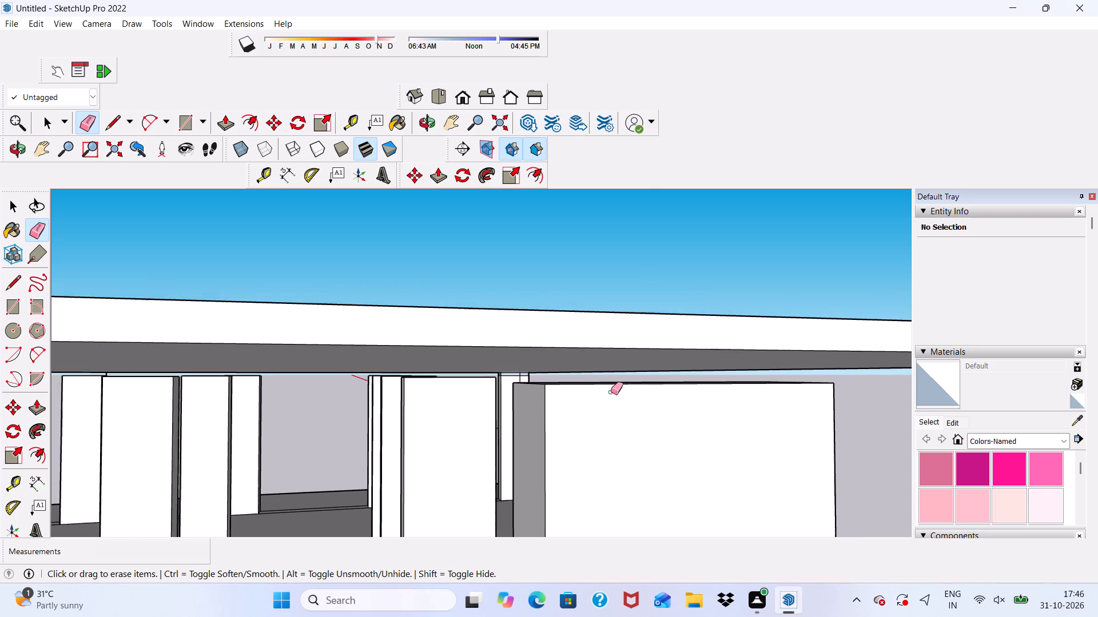
# Erase a short stray vertical edge above one of the columns beneath the slab's next side.
pyautogui.moveTo(611, 392); pyautogui.dragTo(214, 382, button='middle')
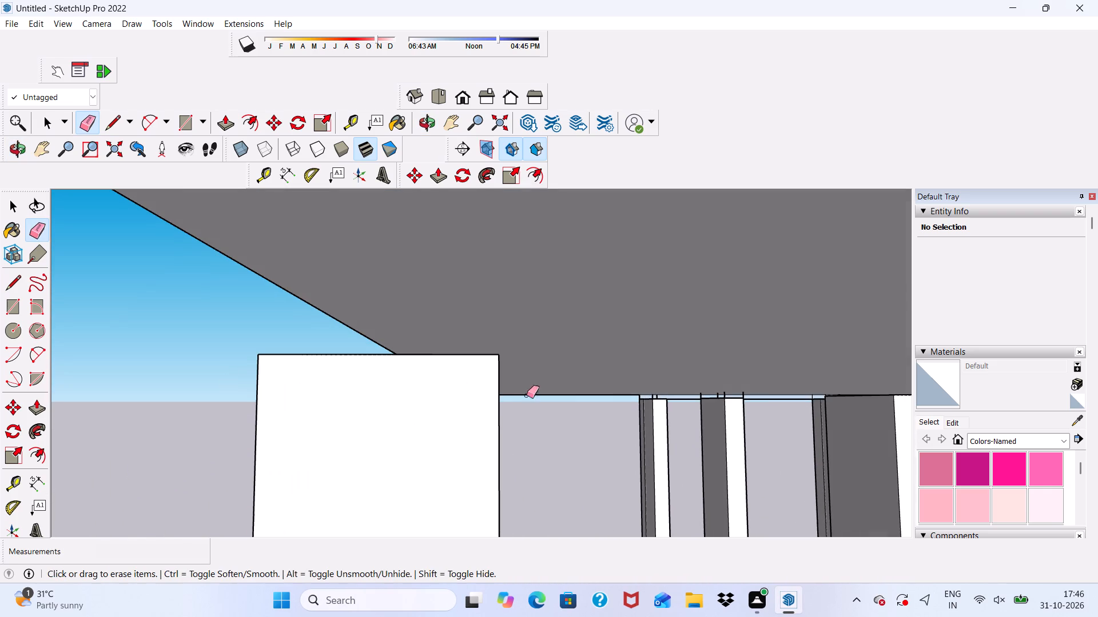
pyautogui.scroll(4, 719, 394)
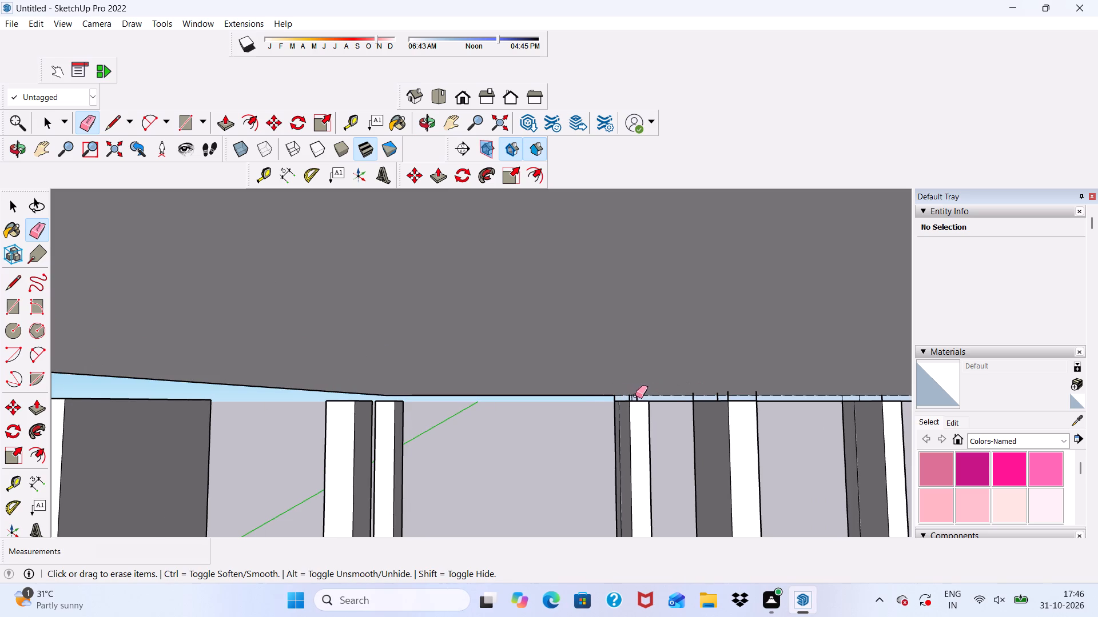
pyautogui.click(728, 397)
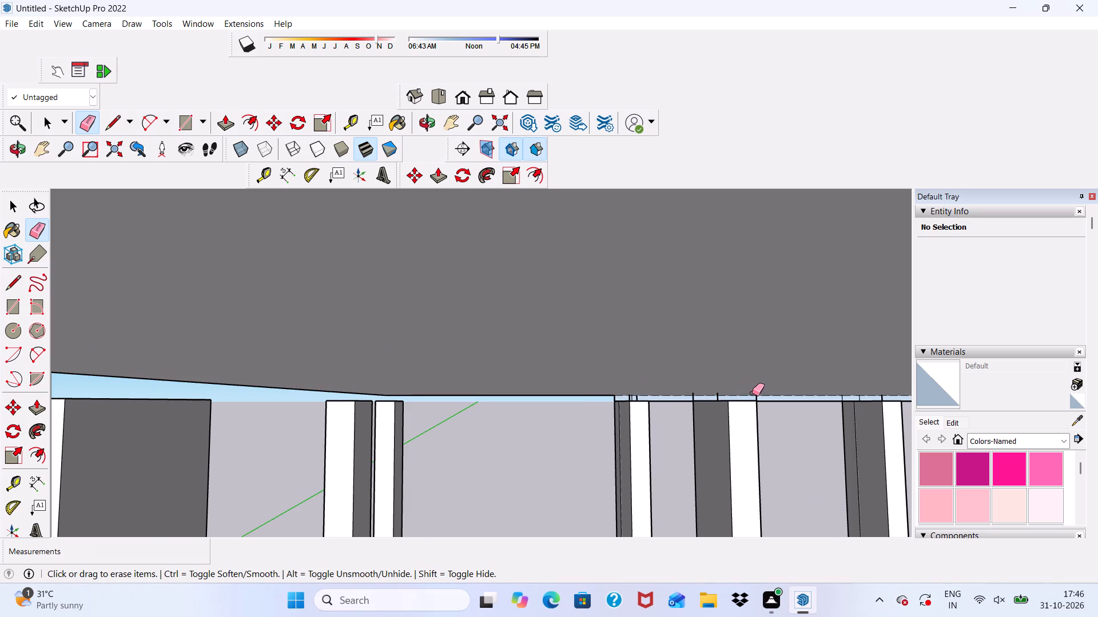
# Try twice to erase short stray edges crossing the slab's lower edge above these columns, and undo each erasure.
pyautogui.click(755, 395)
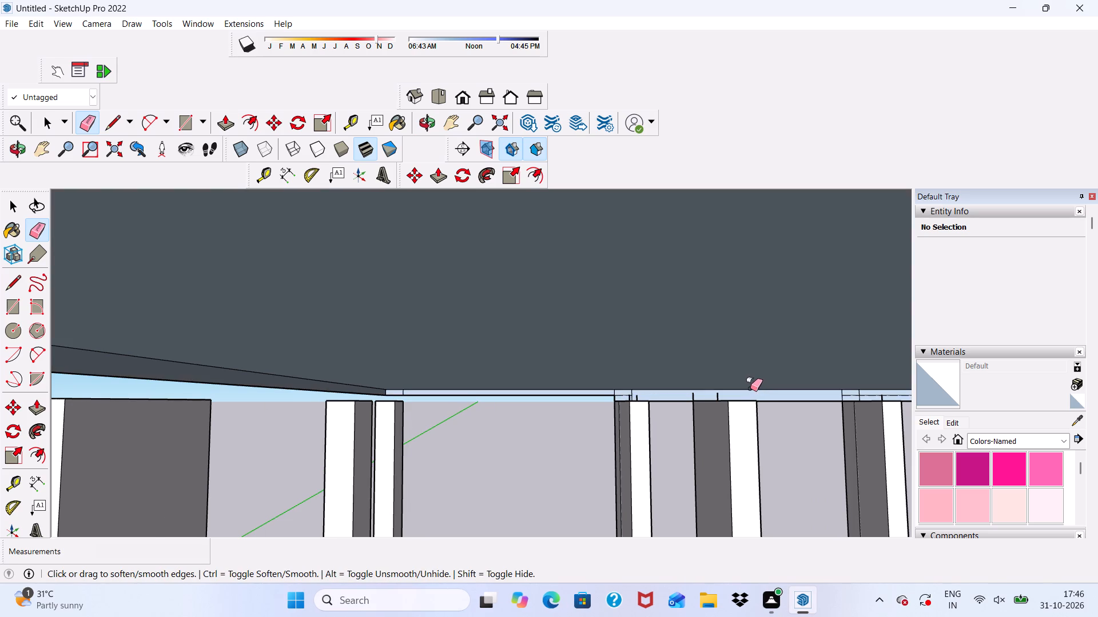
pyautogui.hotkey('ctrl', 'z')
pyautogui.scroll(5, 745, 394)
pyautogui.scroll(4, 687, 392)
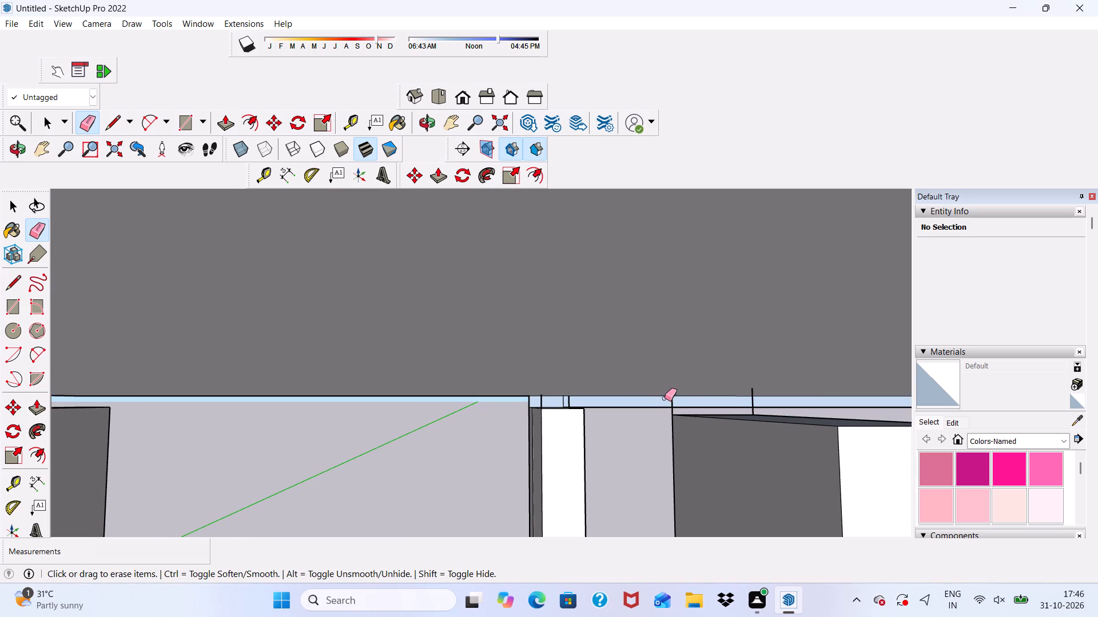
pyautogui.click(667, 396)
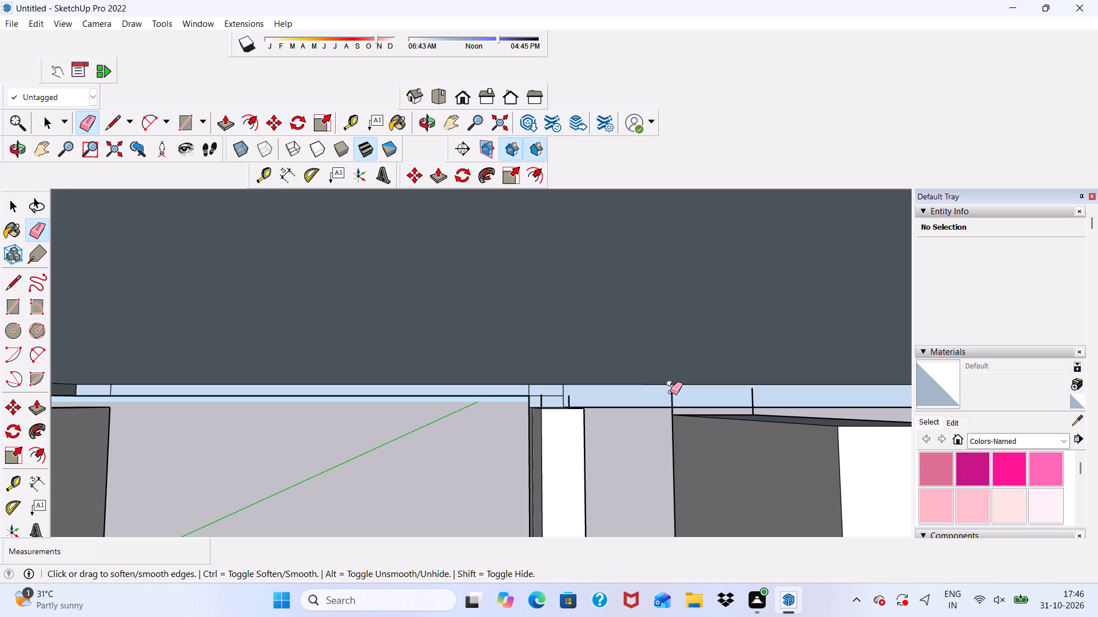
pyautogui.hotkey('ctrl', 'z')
# Erase the short stray vertical edge at the near corner of the dark-sided column.
pyautogui.scroll(3, 679, 391)
pyautogui.click(668, 401)
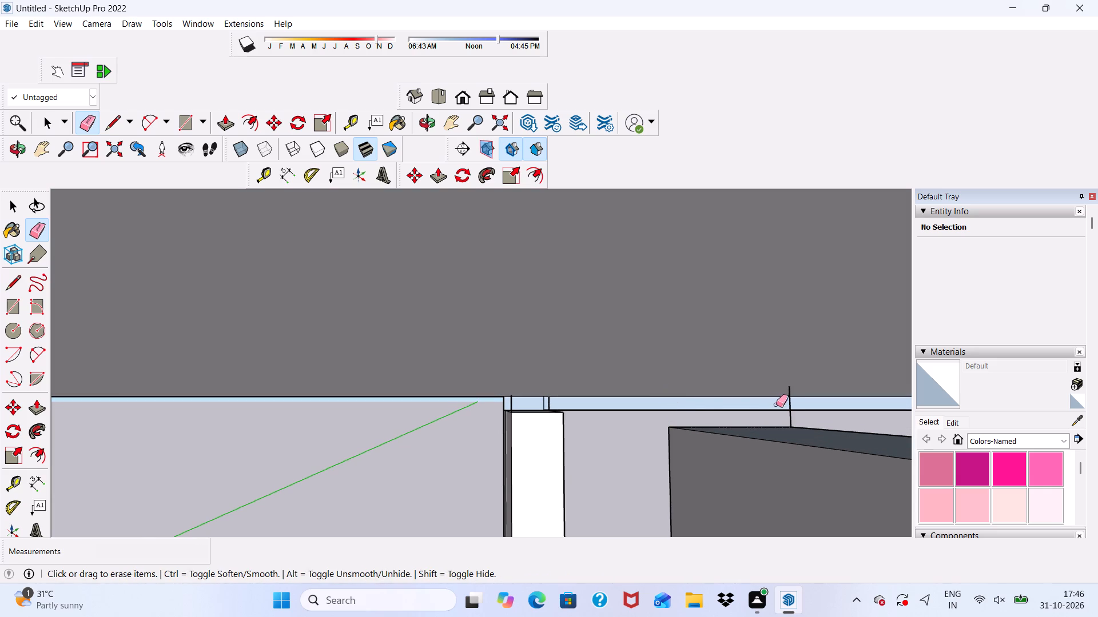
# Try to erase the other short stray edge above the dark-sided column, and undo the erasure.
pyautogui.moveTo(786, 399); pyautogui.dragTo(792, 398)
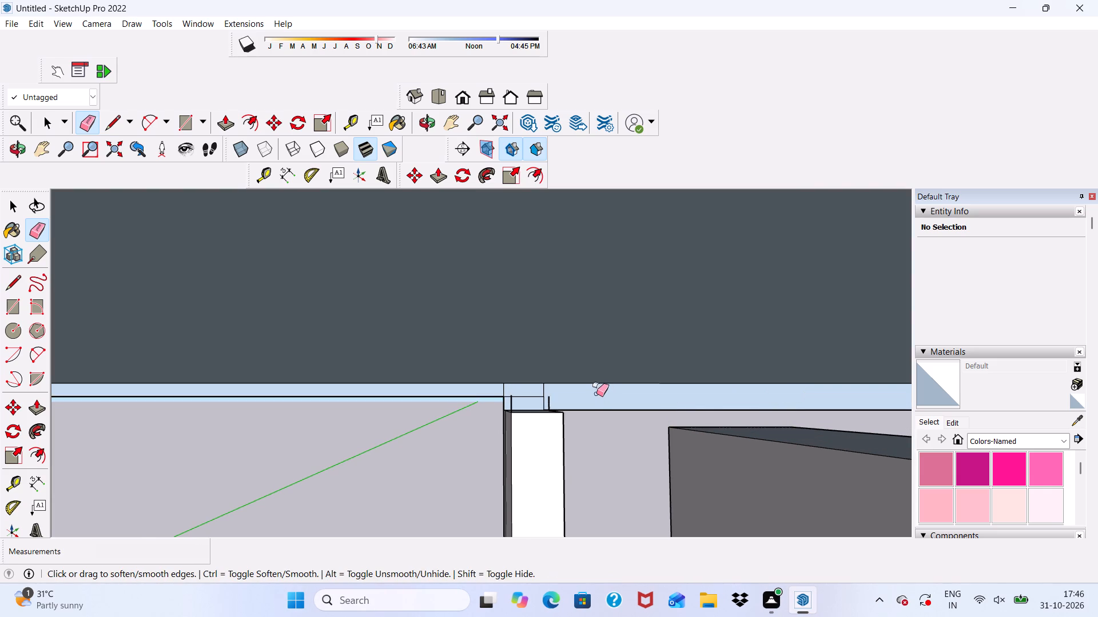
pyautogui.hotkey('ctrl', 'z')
# Erase the short stray edges and vertical seam lines between the neighbouring white column's top and the slab.
pyautogui.click(511, 402)
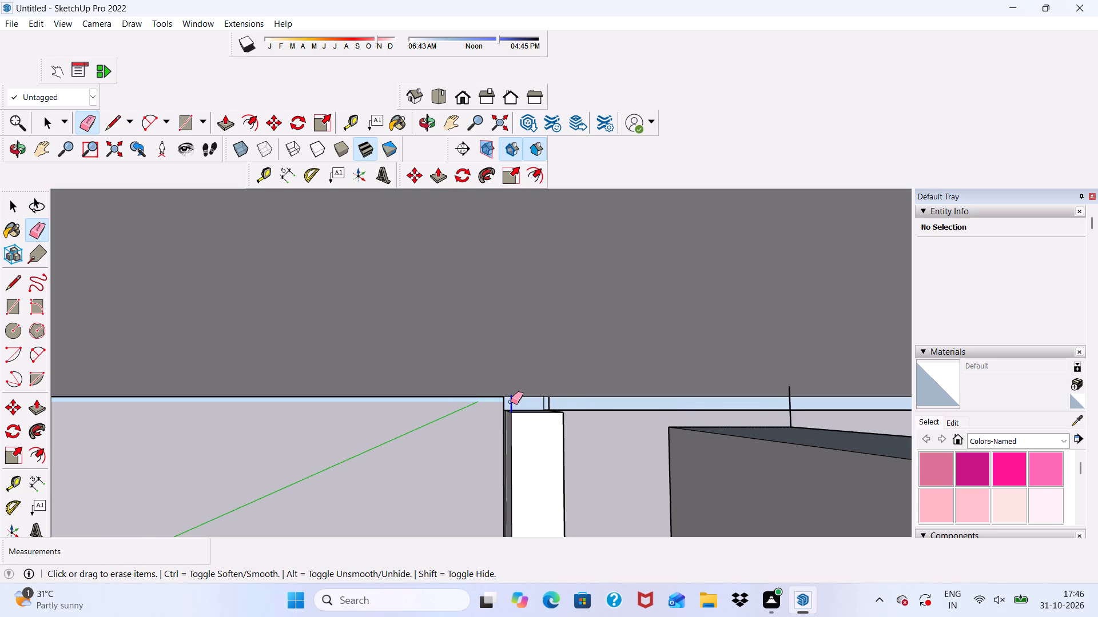
pyautogui.scroll(8, 551, 406)
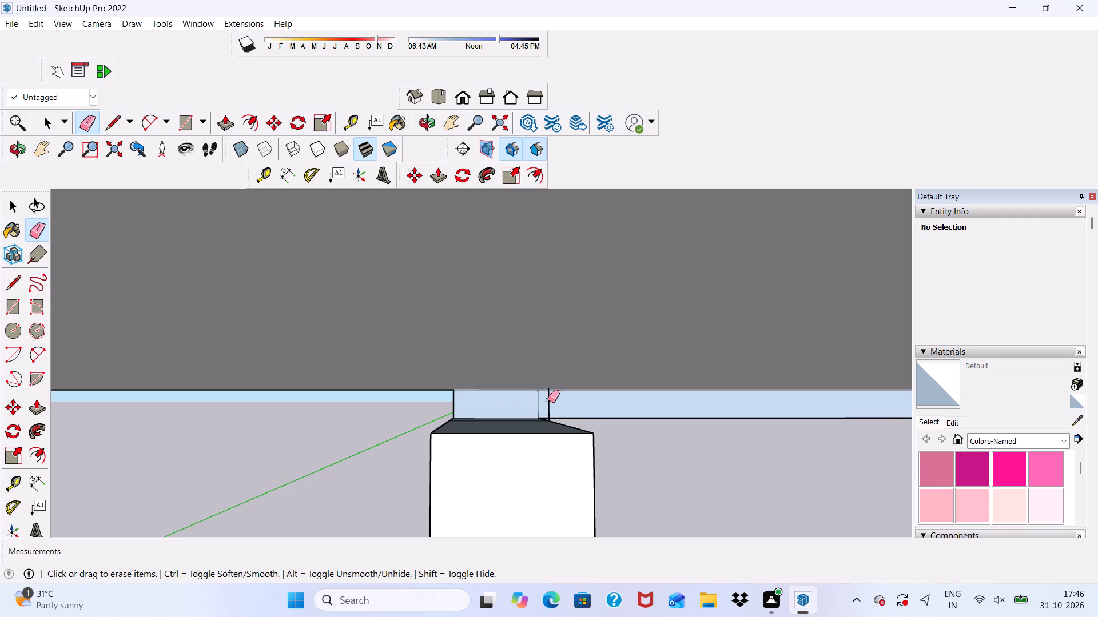
pyautogui.click(548, 399)
pyautogui.moveTo(534, 400); pyautogui.dragTo(543, 394)
pyautogui.click(454, 400)
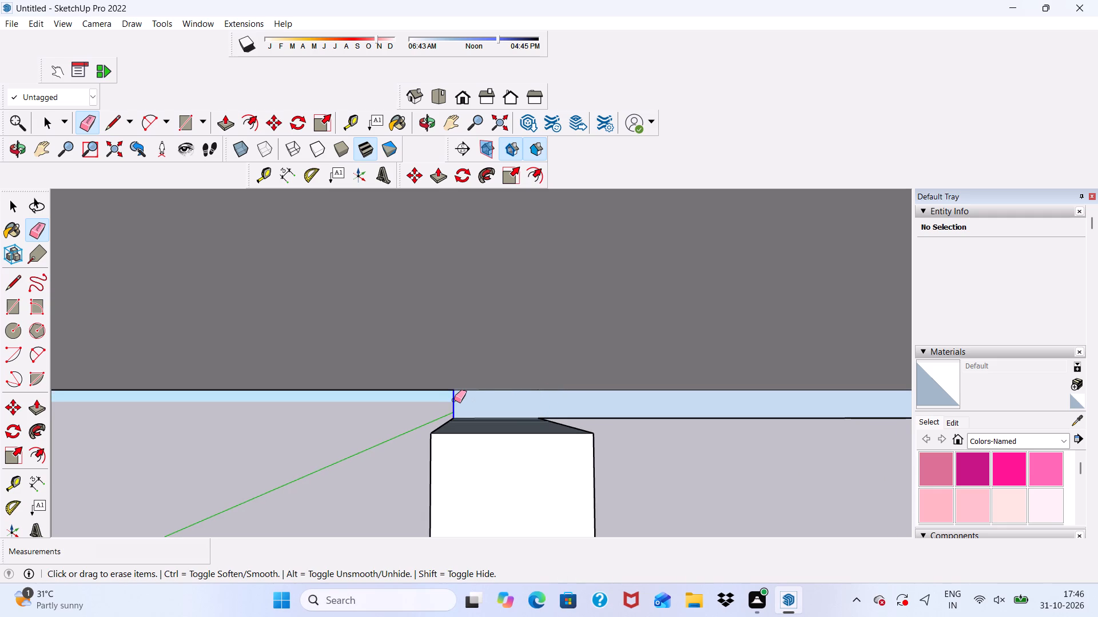
# Erase the lower edge of the slab strip above the white column and the stray vertical edges by the neighbouring column tops.
pyautogui.click(610, 419)
pyautogui.scroll(-2, 572, 383)
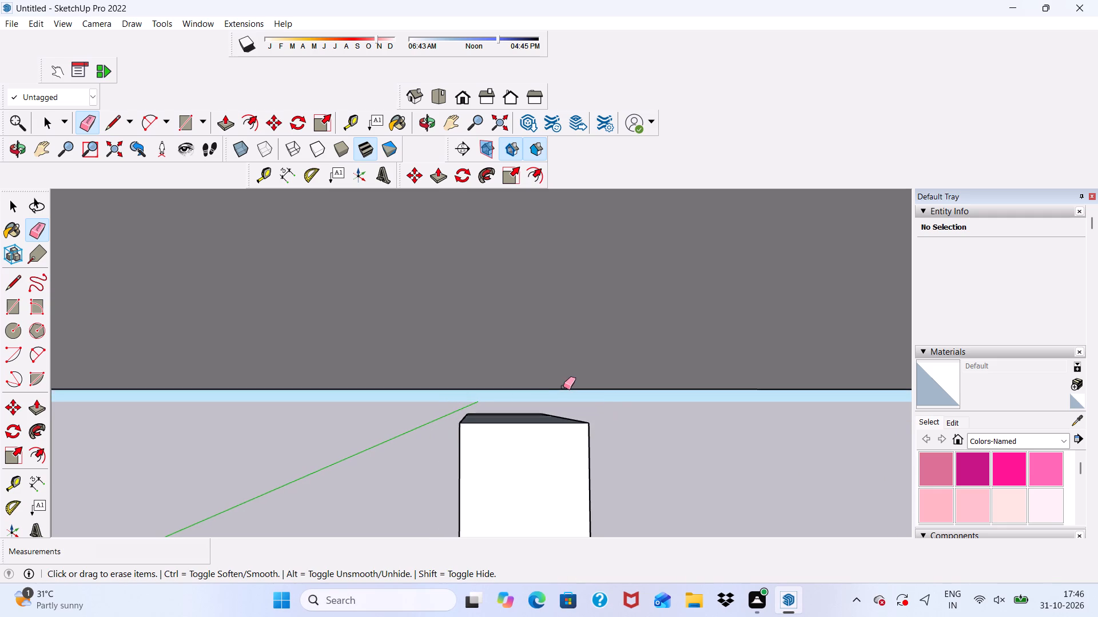
pyautogui.scroll(-16, 563, 387)
pyautogui.scroll(4, 742, 356)
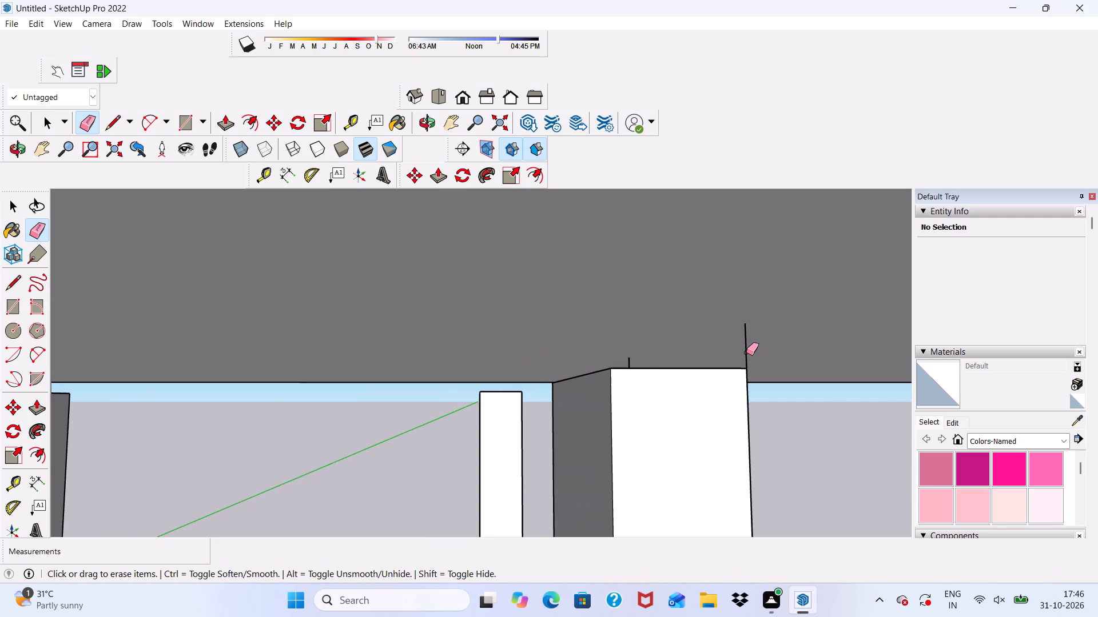
pyautogui.click(746, 352)
pyautogui.scroll(-2, 707, 360)
pyautogui.moveTo(642, 379); pyautogui.dragTo(641, 394, button='middle')
pyautogui.scroll(5, 632, 359)
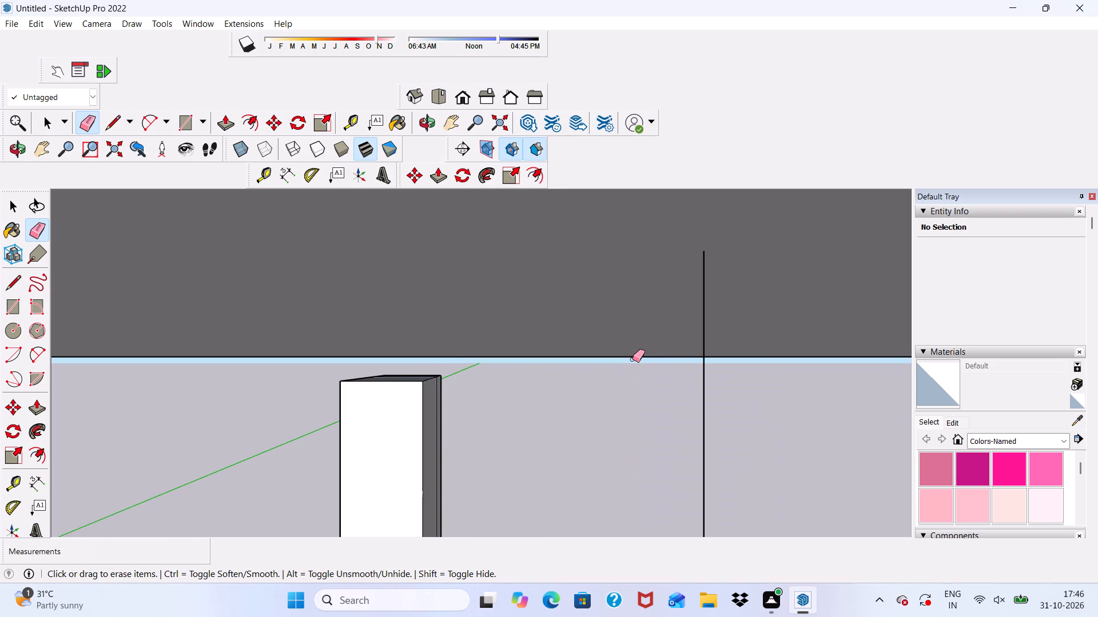
pyautogui.scroll(-1, 658, 388)
pyautogui.click(668, 400)
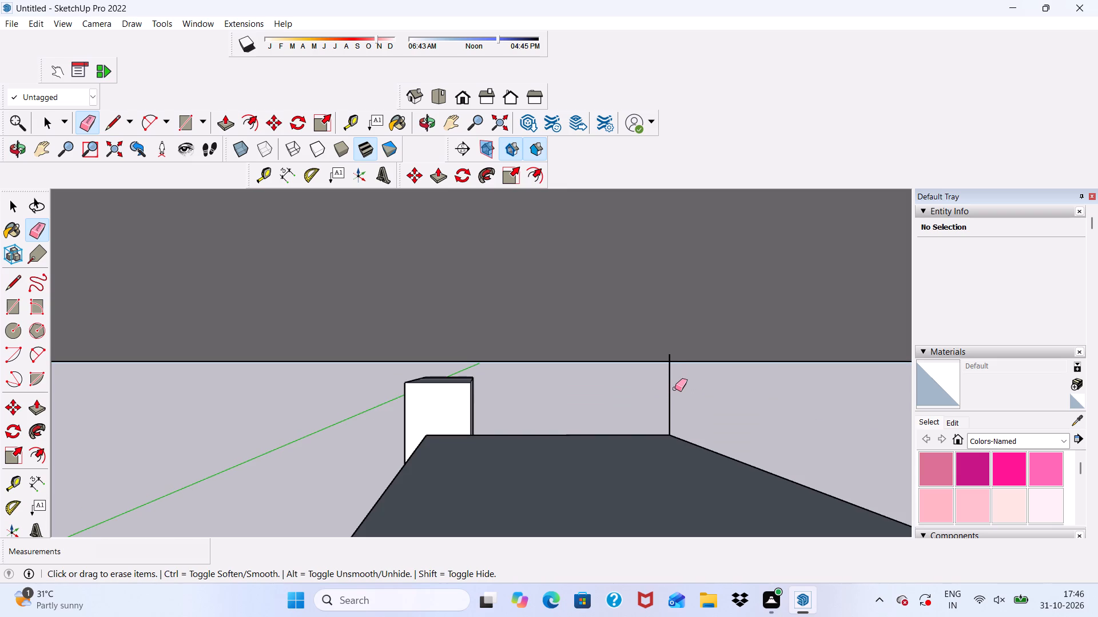
pyautogui.click(675, 388)
# In the front view, erase the short vertical seams and leftover lower edge between the slab and the dark-sided column.
pyautogui.scroll(-15, 565, 314)
pyautogui.scroll(-20, 538, 306)
pyautogui.scroll(-3, 538, 306)
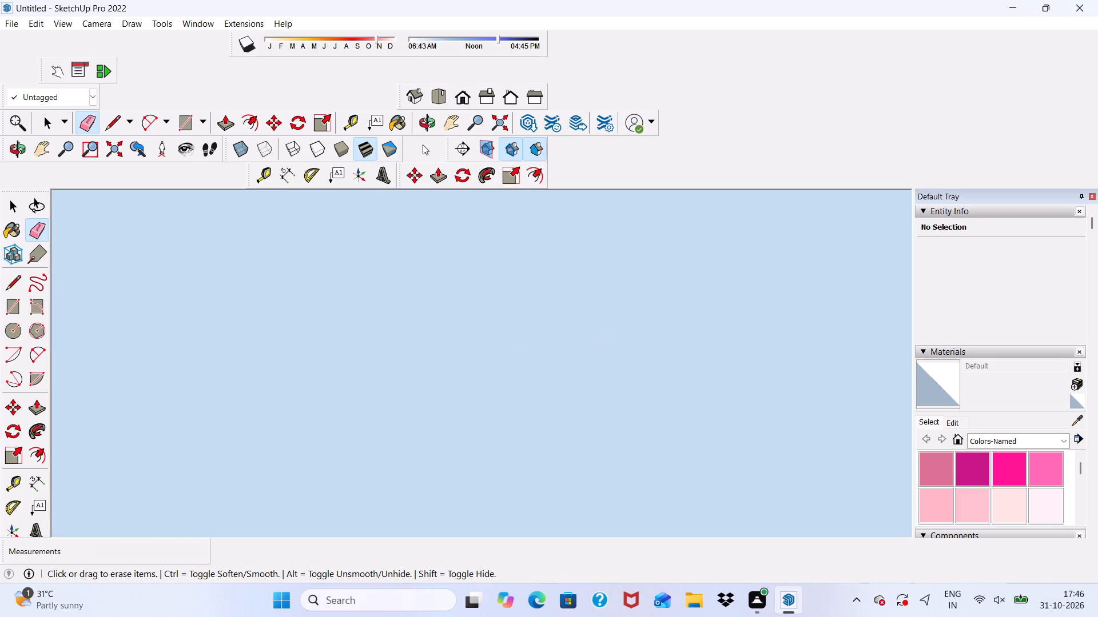
pyautogui.click(465, 90)
pyautogui.scroll(-16, 420, 247)
pyautogui.scroll(4, 522, 348)
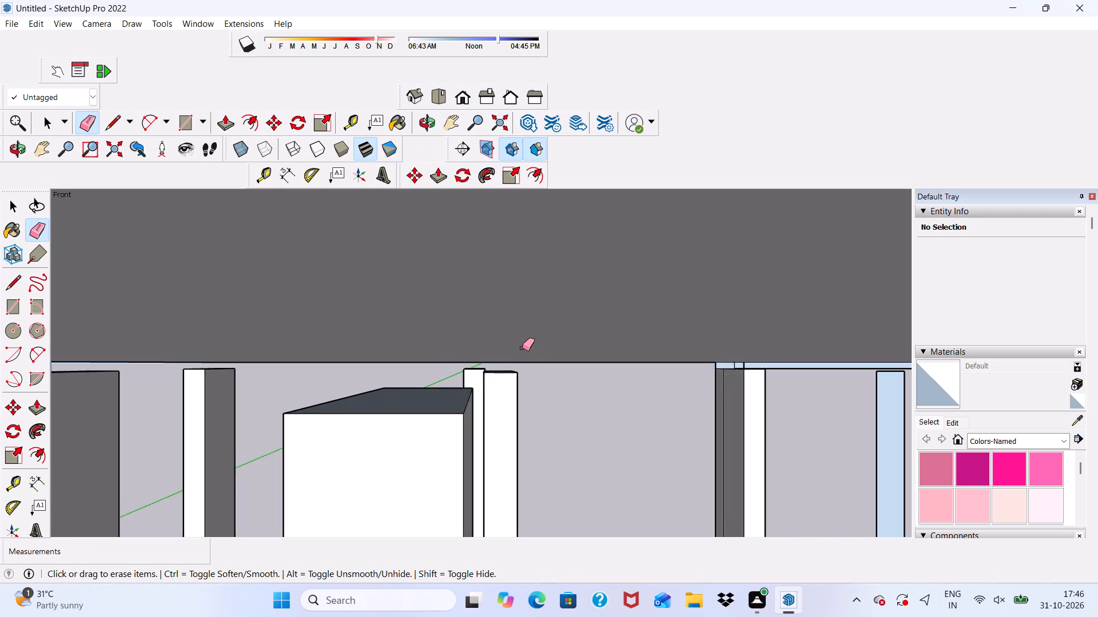
pyautogui.scroll(1, 522, 348)
pyautogui.scroll(-6, 488, 338)
pyautogui.scroll(10, 690, 368)
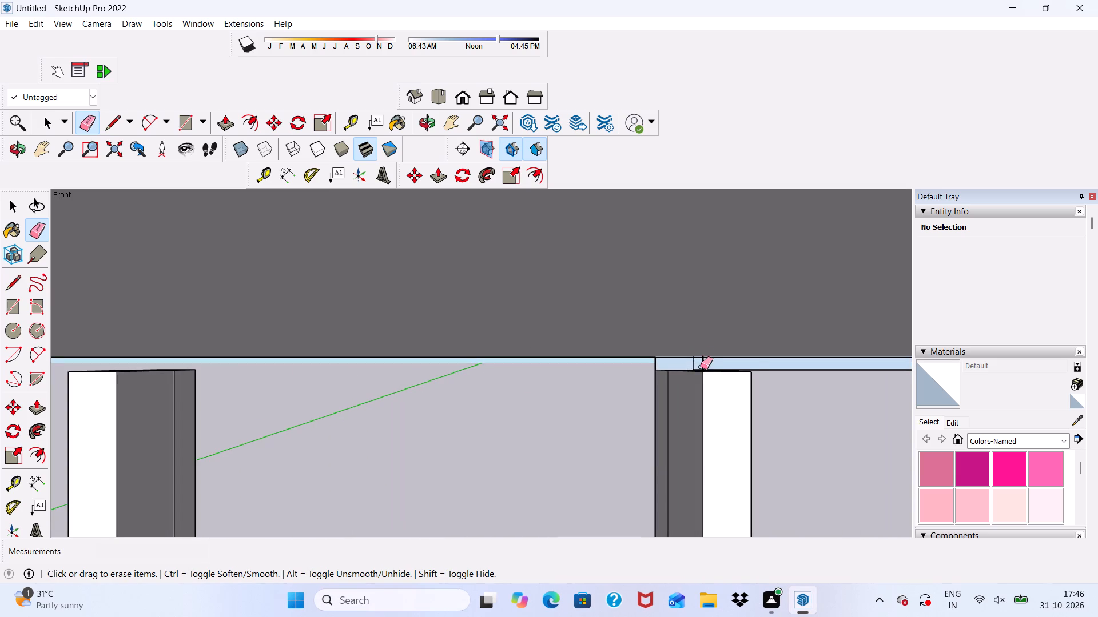
pyautogui.moveTo(701, 367); pyautogui.dragTo(706, 362)
pyautogui.scroll(7, 699, 363)
pyautogui.click(692, 363)
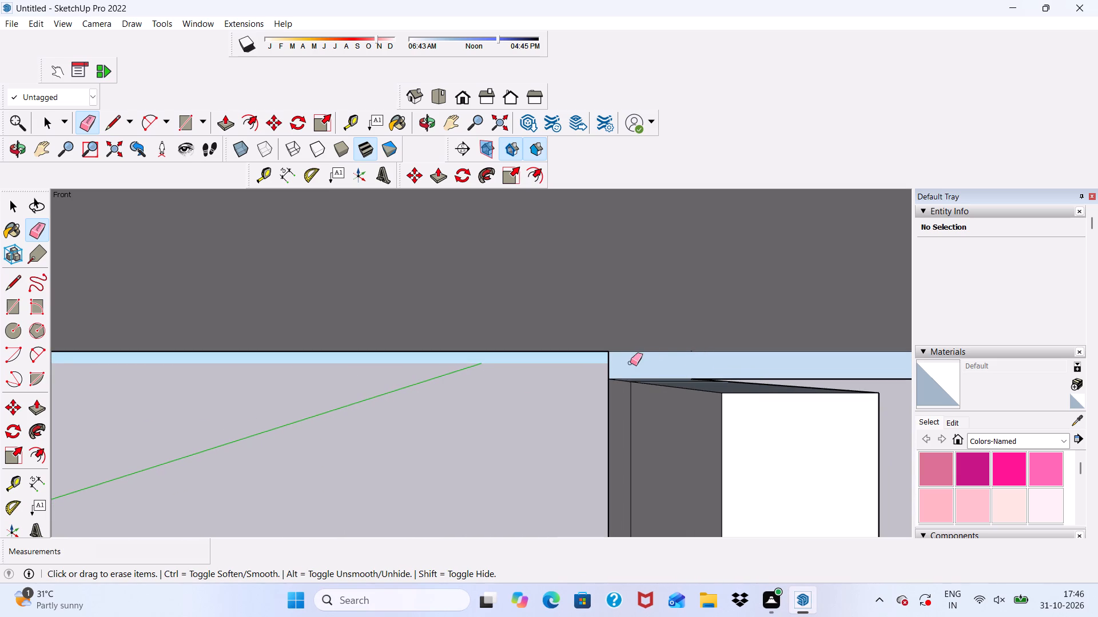
pyautogui.moveTo(598, 363); pyautogui.dragTo(614, 362)
pyautogui.scroll(-6, 649, 358)
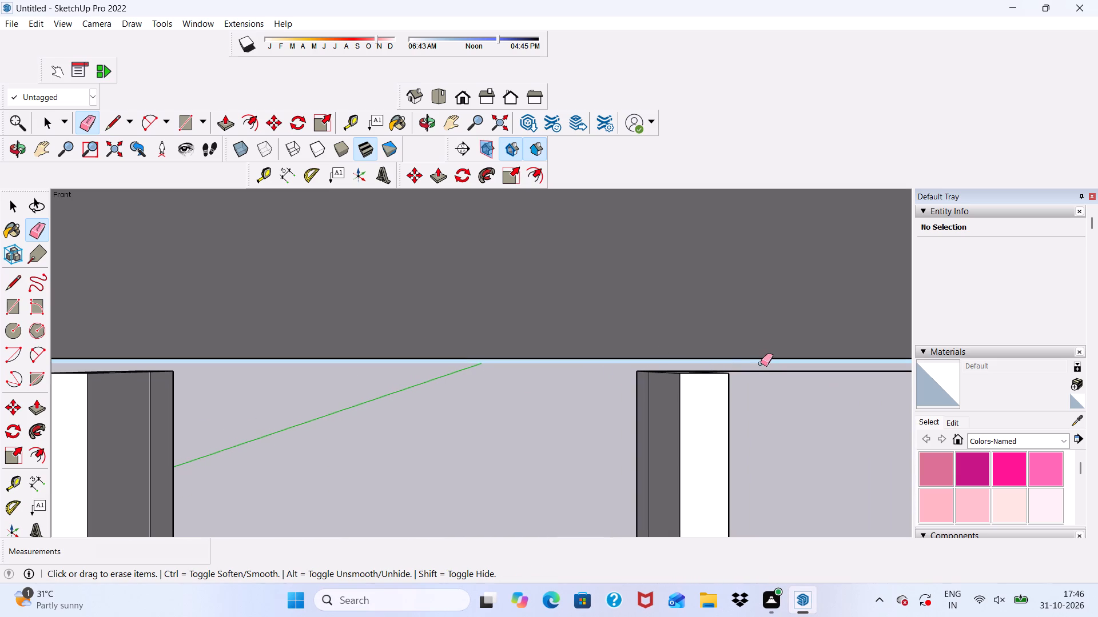
pyautogui.click(761, 368)
# Erase the two short vertical seams between the slab and the top of the next dark-sided column.
pyautogui.scroll(-5, 596, 336)
pyautogui.scroll(-6, 495, 313)
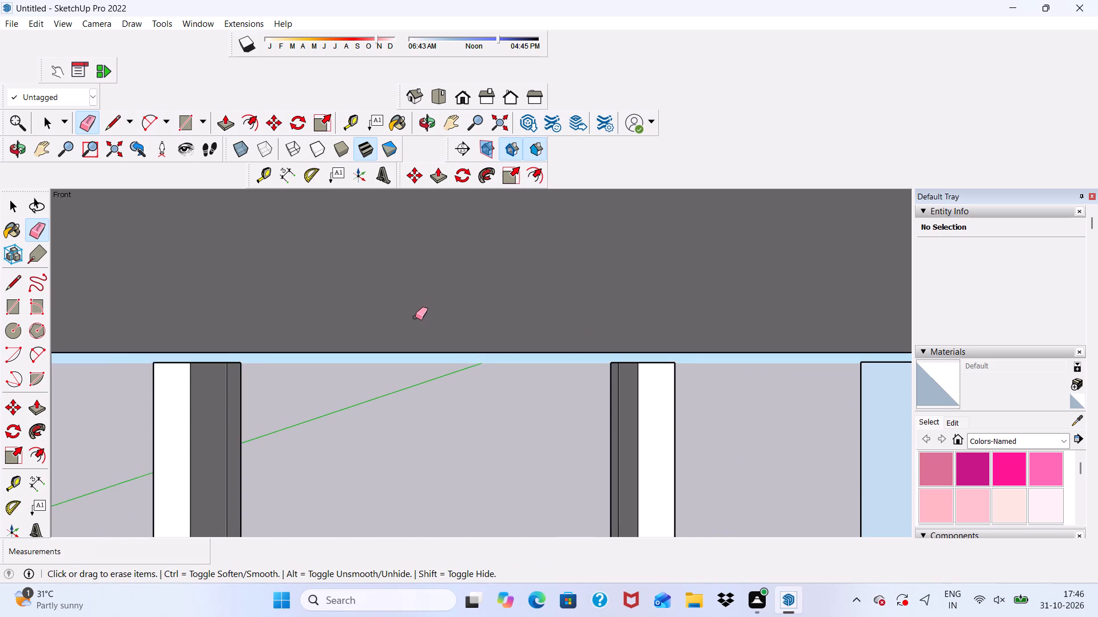
pyautogui.scroll(-10, 403, 316)
pyautogui.scroll(-5, 480, 335)
pyautogui.scroll(6, 727, 345)
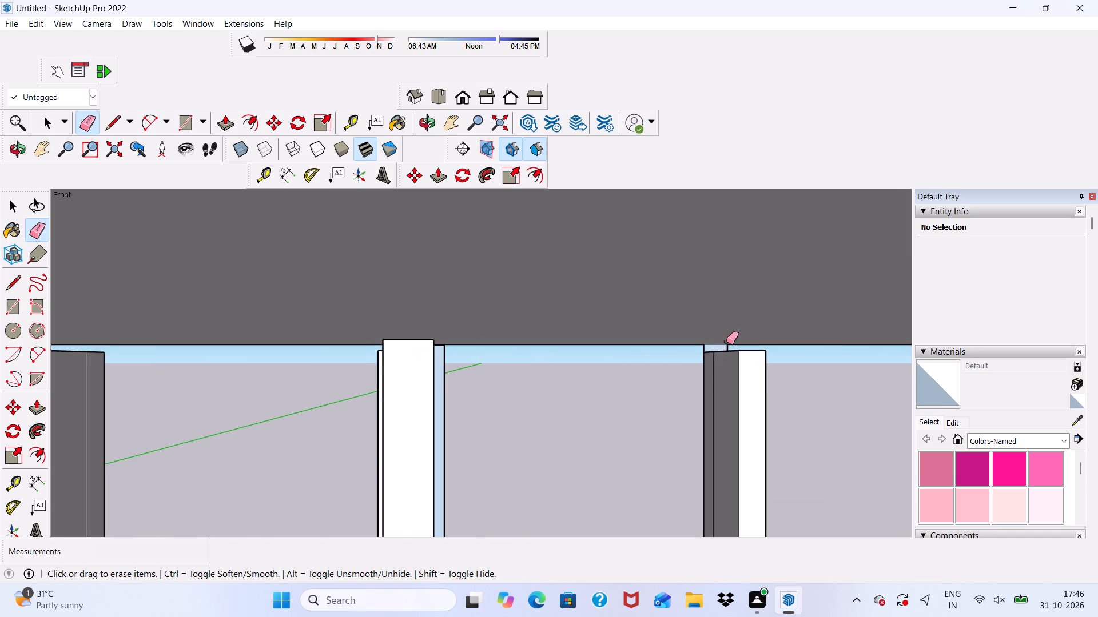
pyautogui.scroll(10, 714, 352)
pyautogui.click(688, 345)
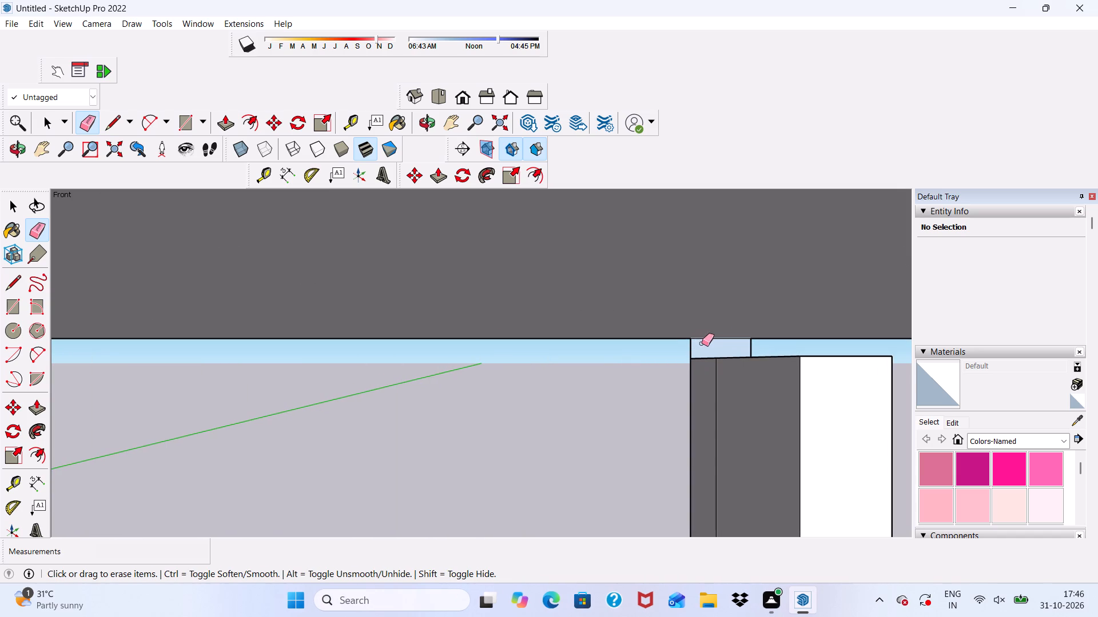
pyautogui.moveTo(744, 346); pyautogui.dragTo(752, 348)
pyautogui.click(690, 354)
# Erase the short stray edge running below the slab's outer face above a perimeter column.
pyautogui.scroll(-19, 479, 351)
pyautogui.scroll(-5, 588, 387)
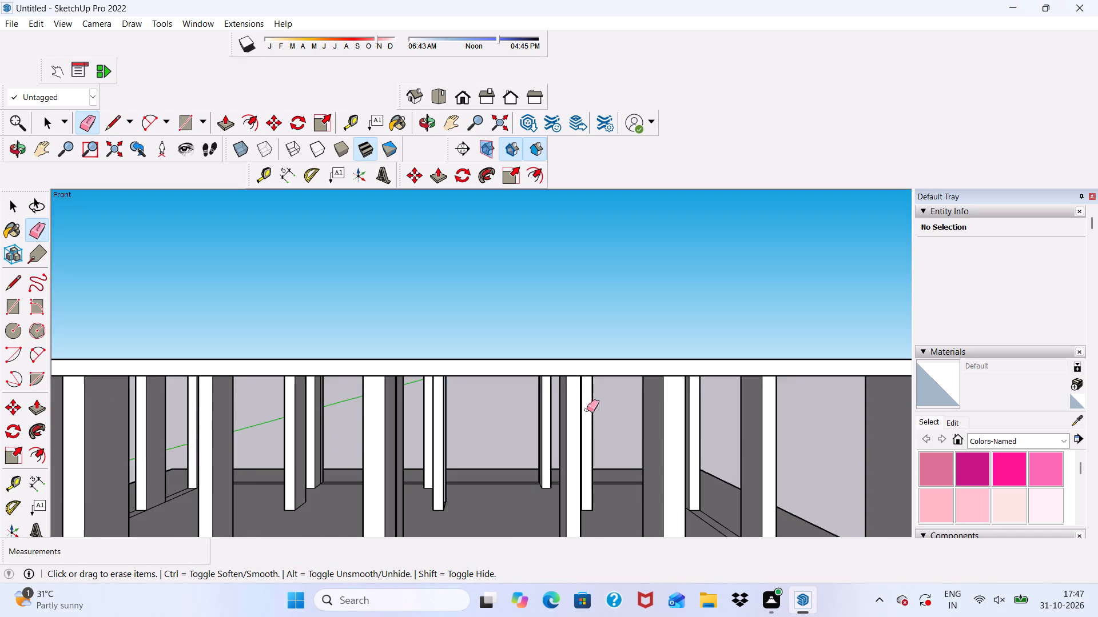
pyautogui.moveTo(589, 423); pyautogui.dragTo(359, 411, button='middle')
pyautogui.scroll(5, 567, 372)
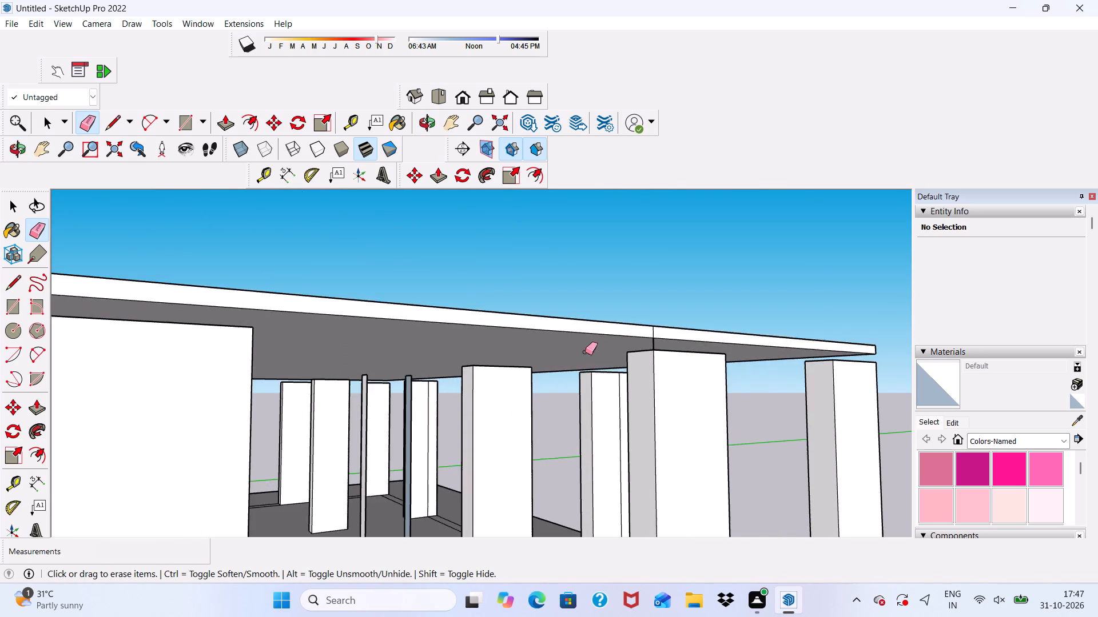
pyautogui.scroll(5, 651, 348)
pyautogui.click(654, 343)
# Push/Pull that column's top face up 3 9/16" to meet the roof slab.
pyautogui.scroll(-2, 659, 352)
pyautogui.moveTo(663, 386); pyautogui.dragTo(662, 396, button='middle')
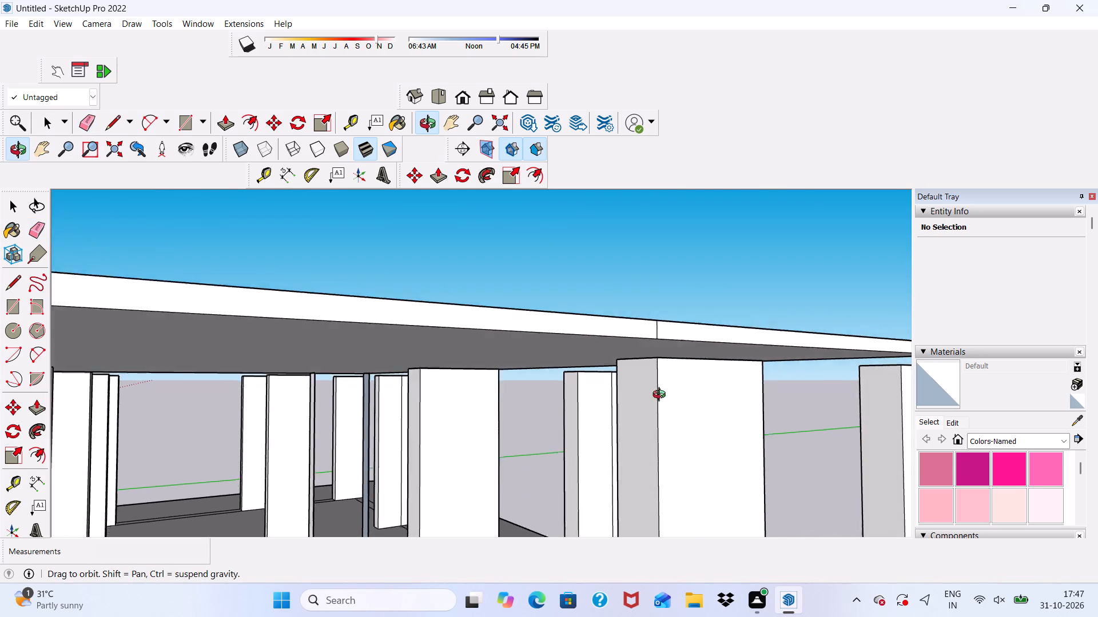
pyautogui.moveTo(662, 396); pyautogui.dragTo(544, 427, button='middle')
pyautogui.press('space')
pyautogui.scroll(5, 555, 389)
pyautogui.click(552, 412)
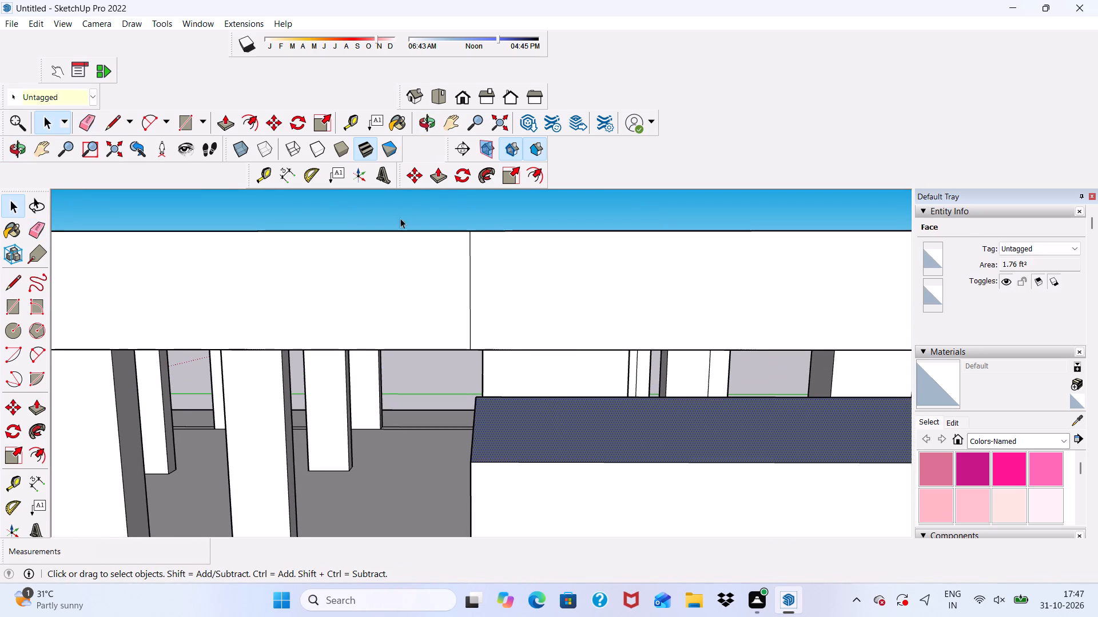
pyautogui.click(430, 174)
pyautogui.click(503, 421)
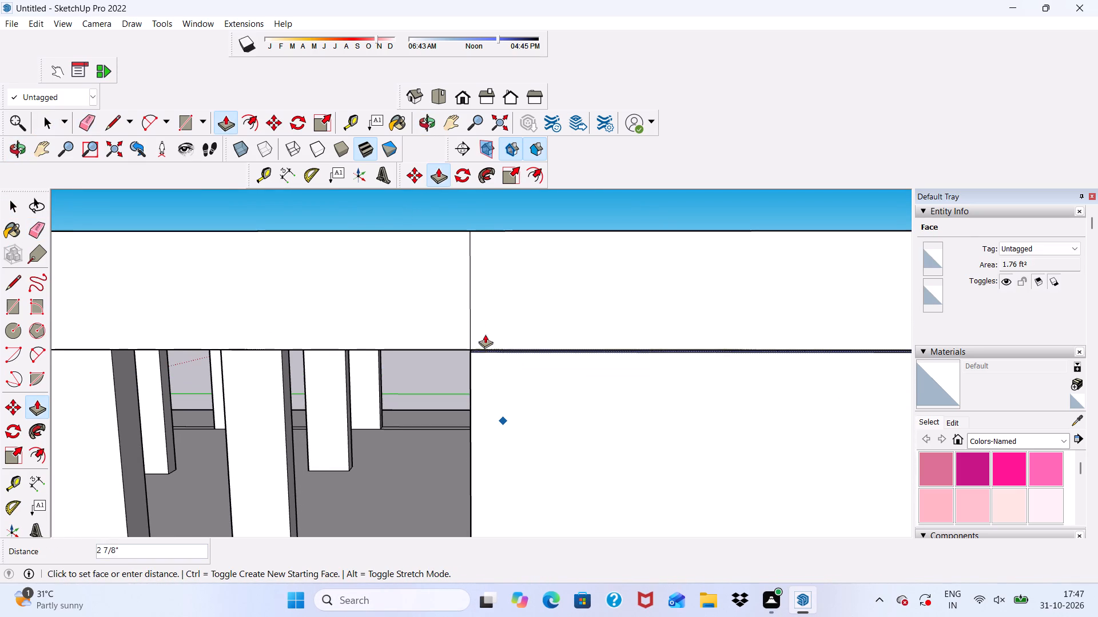
pyautogui.click(483, 319)
pyautogui.scroll(-16, 389, 312)
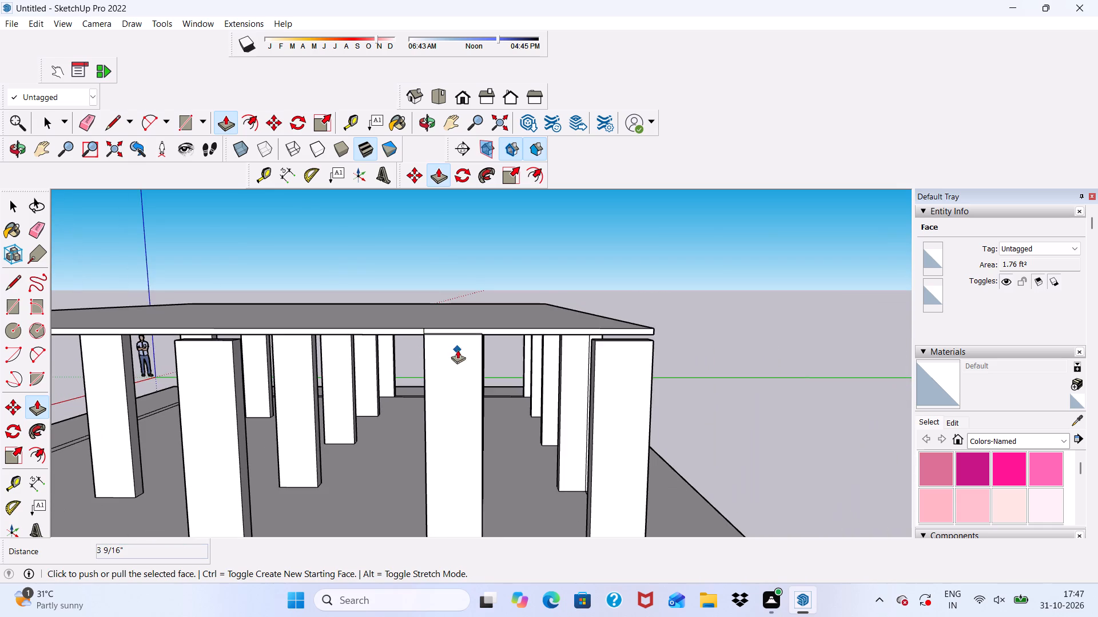
pyautogui.scroll(6, 523, 326)
pyautogui.scroll(8, 710, 366)
pyautogui.press('space')
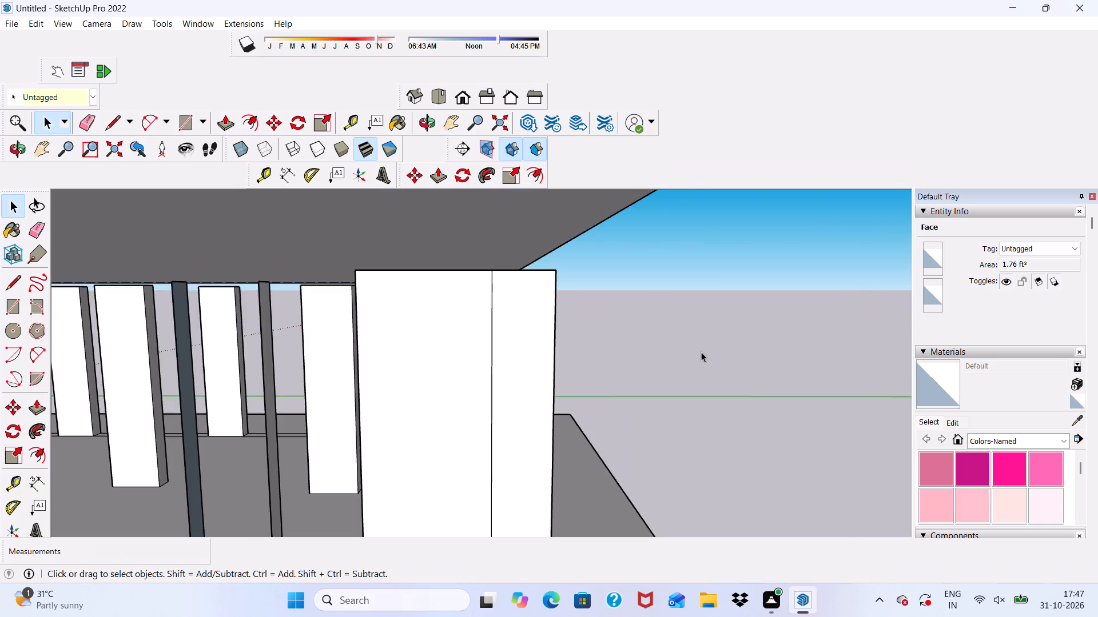
# Erase the two vertical seams on the slab's outer face above the first column along the adjoining side.
pyautogui.scroll(-14, 628, 390)
pyautogui.moveTo(606, 438); pyautogui.dragTo(405, 418, button='middle')
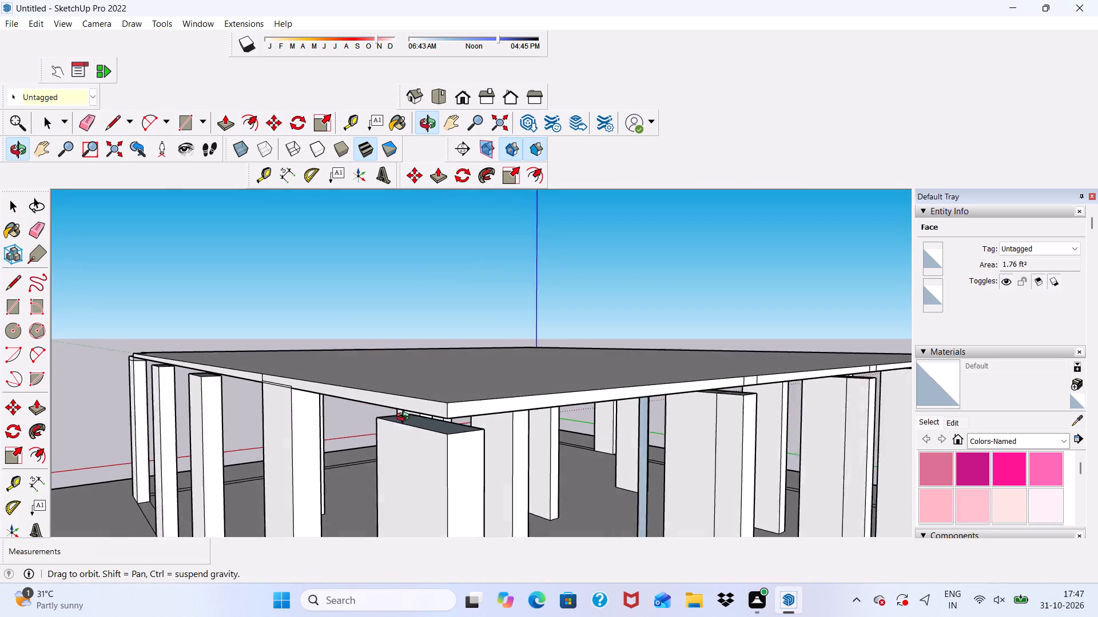
pyautogui.moveTo(405, 418); pyautogui.dragTo(401, 418, button='middle')
pyautogui.click(466, 402)
pyautogui.scroll(-2, 357, 354)
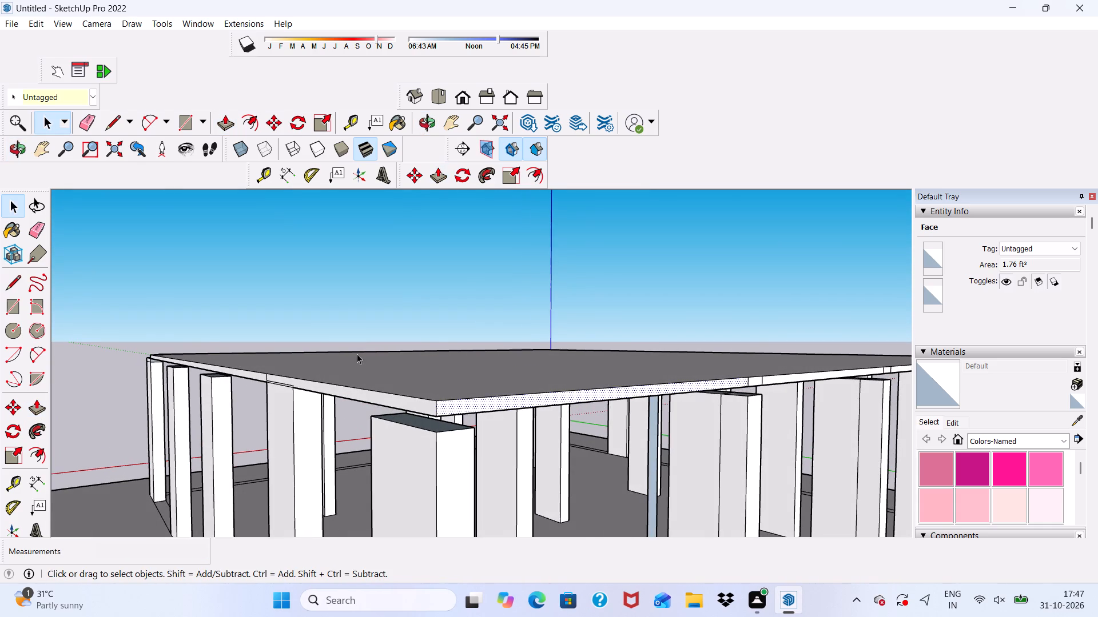
pyautogui.scroll(-3, 357, 354)
pyautogui.moveTo(526, 399); pyautogui.dragTo(454, 422, button='middle')
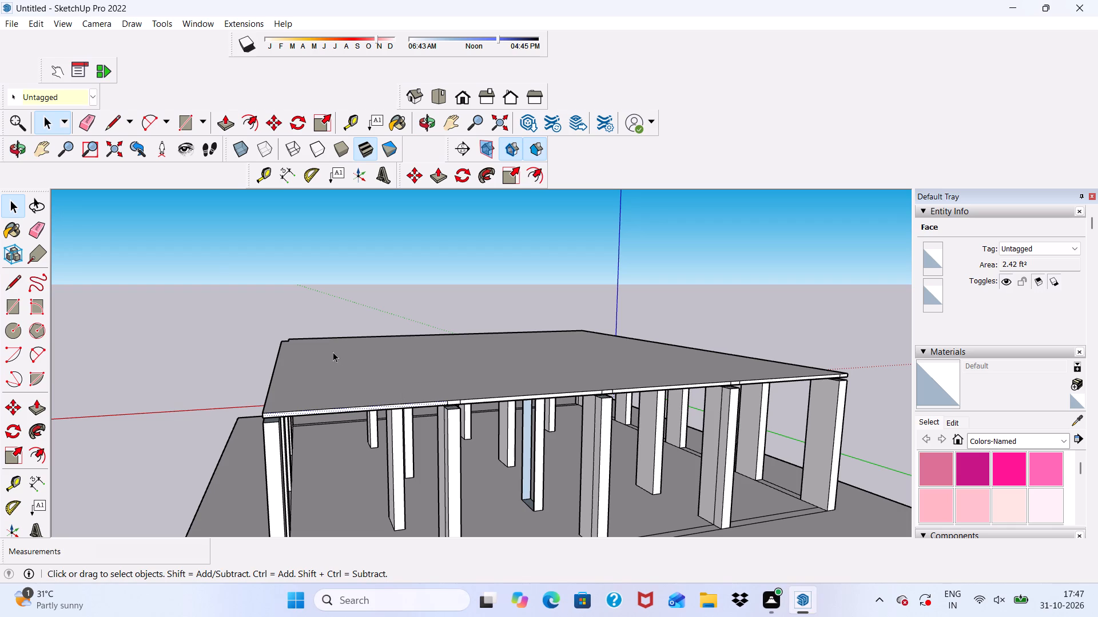
pyautogui.click(83, 123)
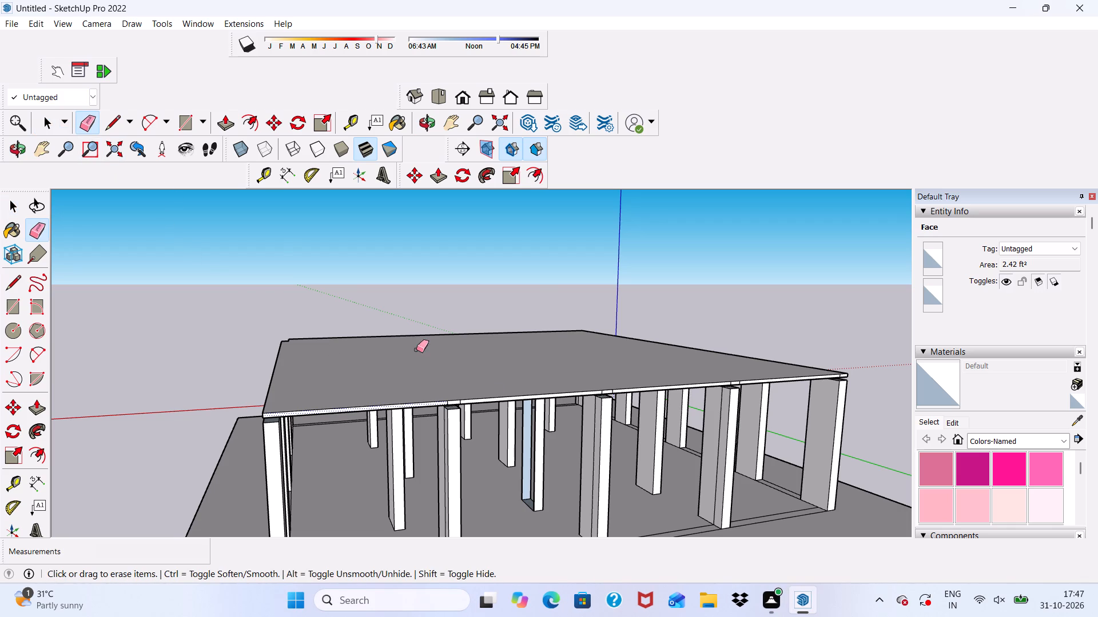
pyautogui.scroll(5, 473, 414)
pyautogui.moveTo(589, 273); pyautogui.dragTo(637, 263)
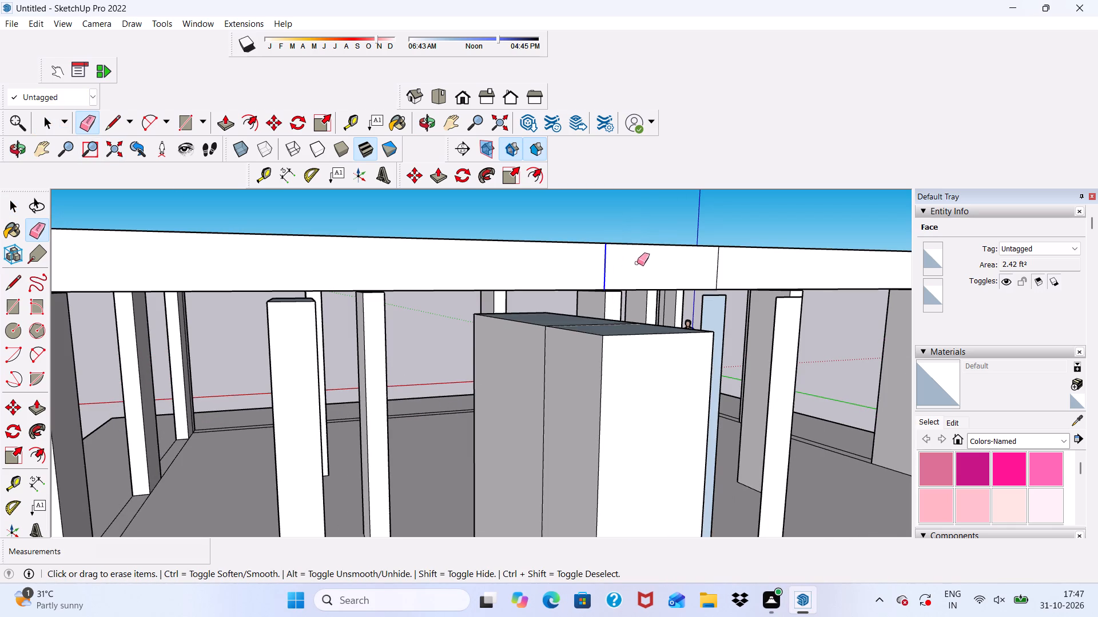
pyautogui.moveTo(637, 263); pyautogui.dragTo(730, 262)
# Erase the pair of vertical seams on the slab's outer face above the next column on this side.
pyautogui.scroll(-5, 428, 338)
pyautogui.scroll(-1, 267, 407)
pyautogui.scroll(4, 552, 410)
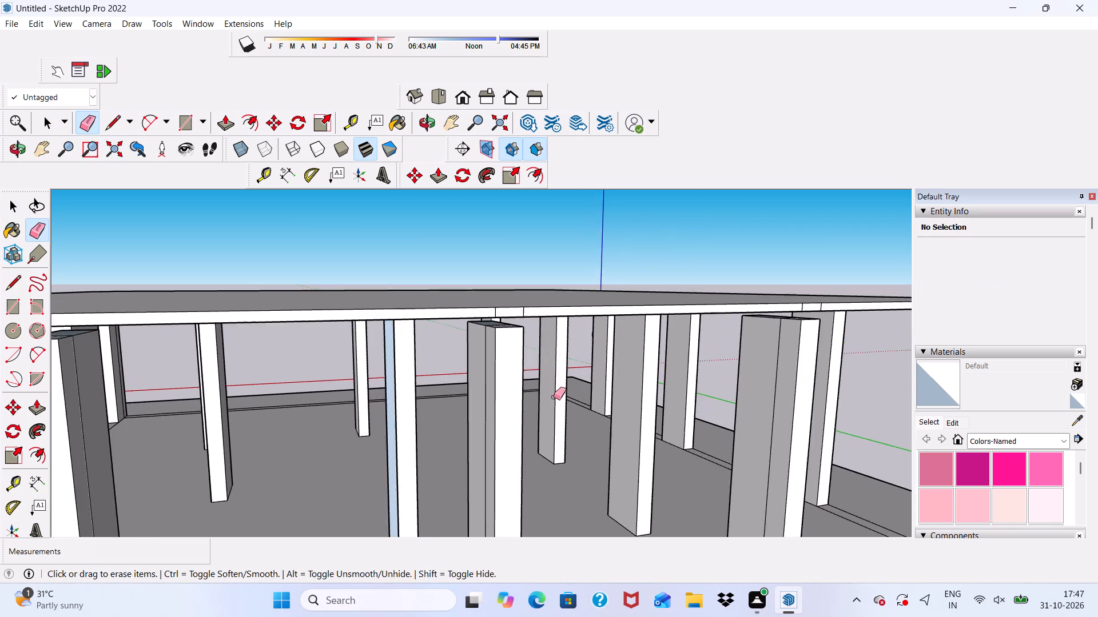
pyautogui.scroll(4, 507, 329)
pyautogui.moveTo(485, 306); pyautogui.dragTo(542, 303)
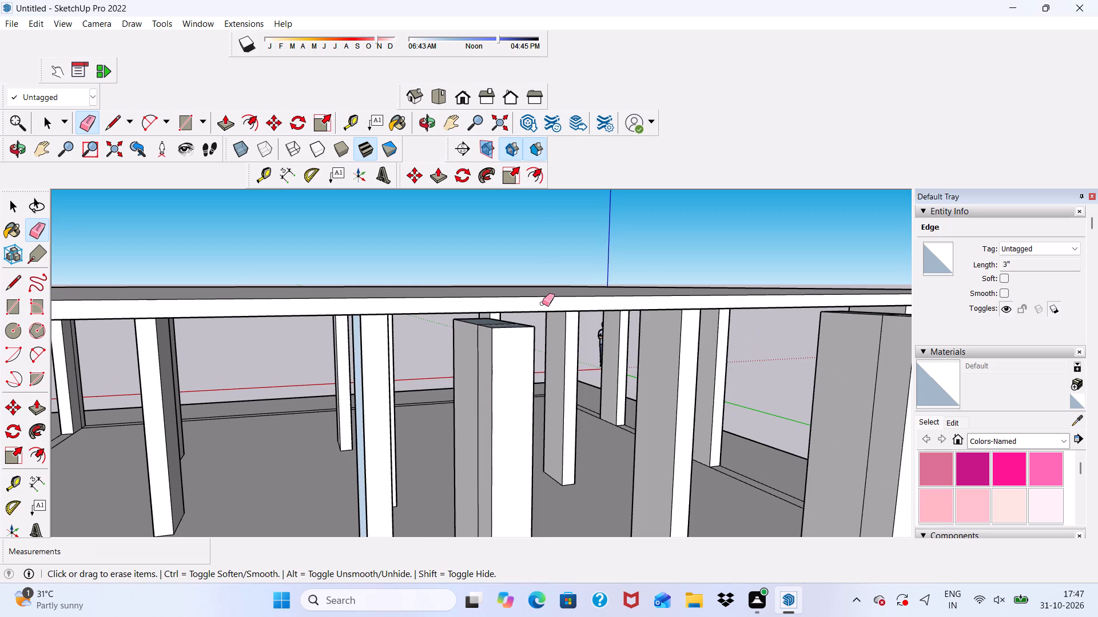
# Erase the pair of vertical seams on the slab's outer face above the following column toward the far corner.
pyautogui.scroll(-6, 526, 308)
pyautogui.scroll(-3, 360, 376)
pyautogui.scroll(6, 672, 352)
pyautogui.scroll(-1, 640, 342)
pyautogui.scroll(4, 550, 318)
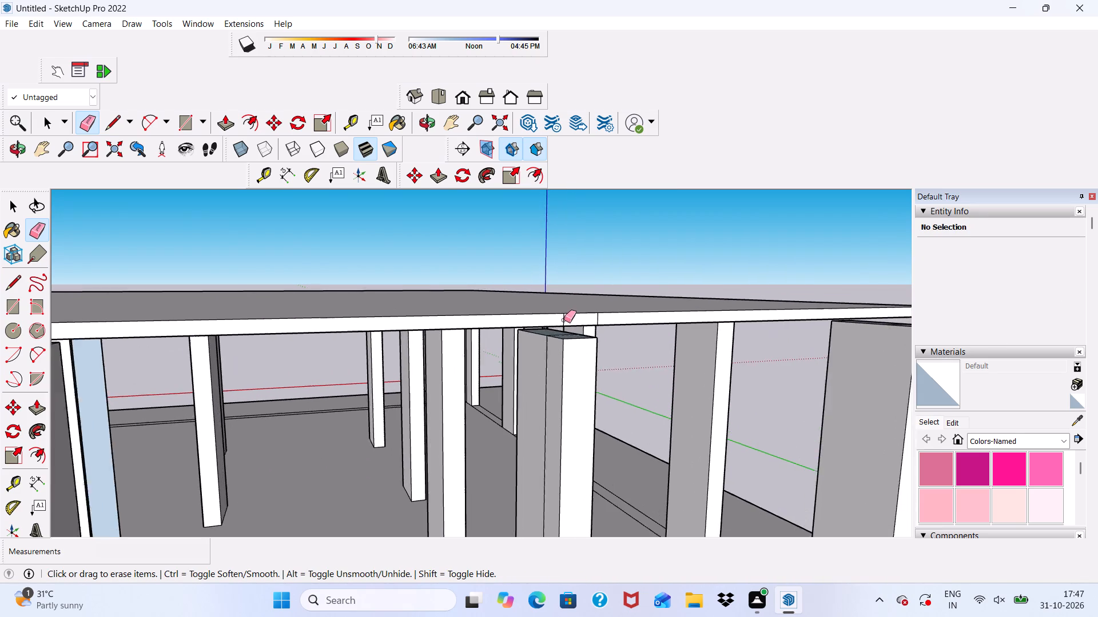
pyautogui.scroll(1, 564, 320)
pyautogui.click(564, 320)
pyautogui.moveTo(608, 317); pyautogui.dragTo(574, 317)
# Erase the remaining short seam on the slab's outer face at the corner column.
pyautogui.scroll(-6, 278, 361)
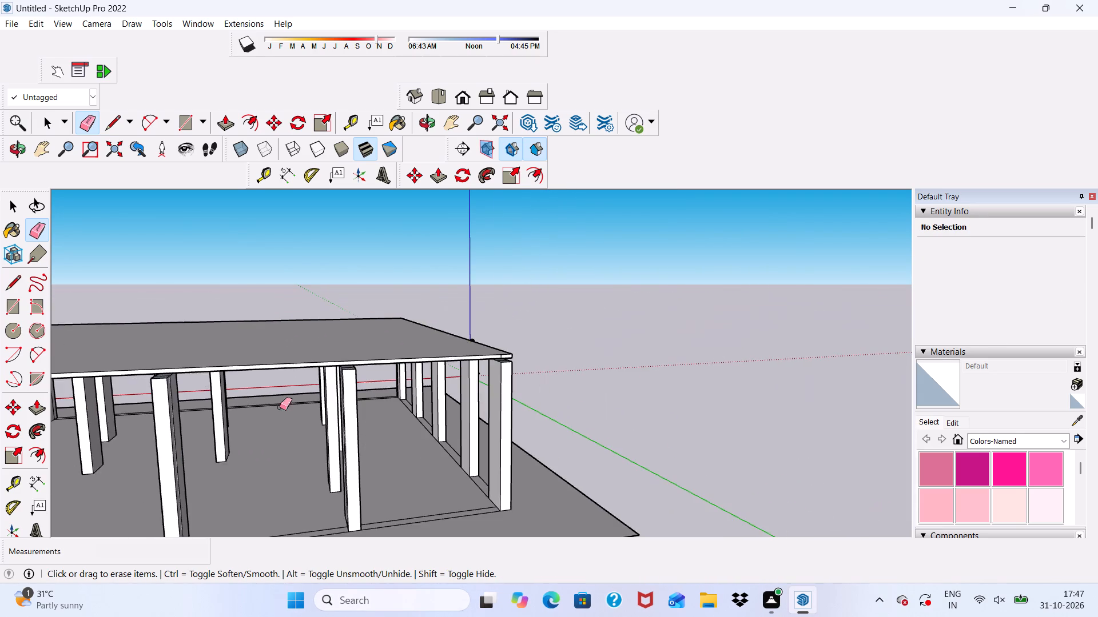
pyautogui.scroll(13, 501, 355)
pyautogui.moveTo(511, 361); pyautogui.dragTo(524, 361)
pyautogui.scroll(2, 523, 379)
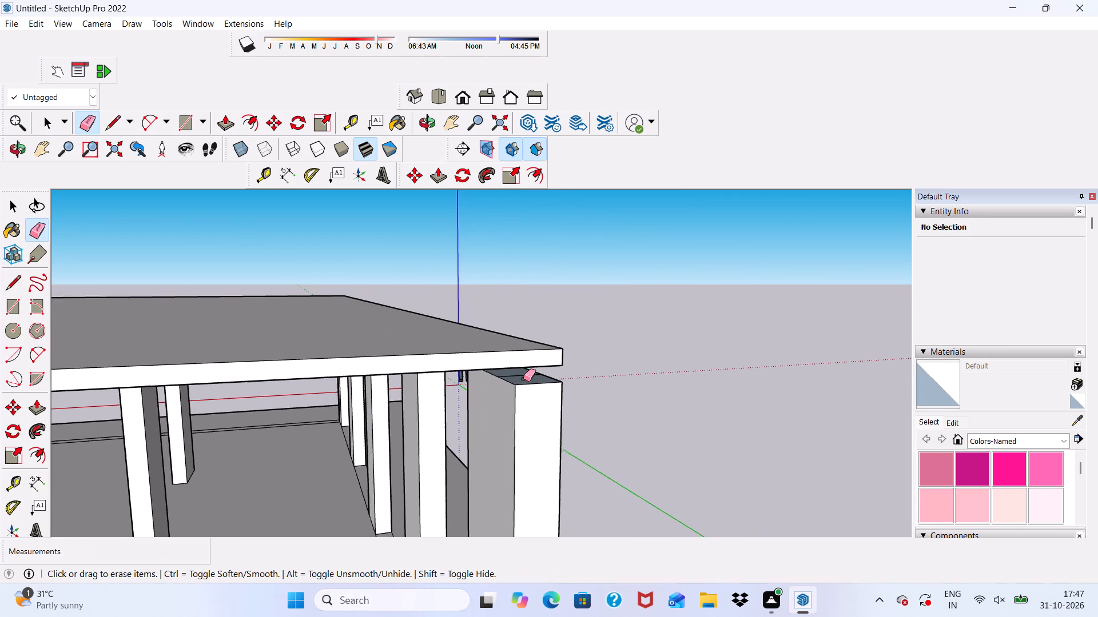
pyautogui.scroll(2, 523, 379)
pyautogui.click(522, 374)
# Push/Pull the slab's cleaned outer side face outward 2' 5 13/16" to form an overhang beyond the columns.
pyautogui.scroll(-11, 517, 374)
pyautogui.moveTo(496, 442); pyautogui.dragTo(490, 455, button='middle')
pyautogui.press('space')
pyautogui.scroll(5, 401, 428)
pyautogui.scroll(-5, 407, 384)
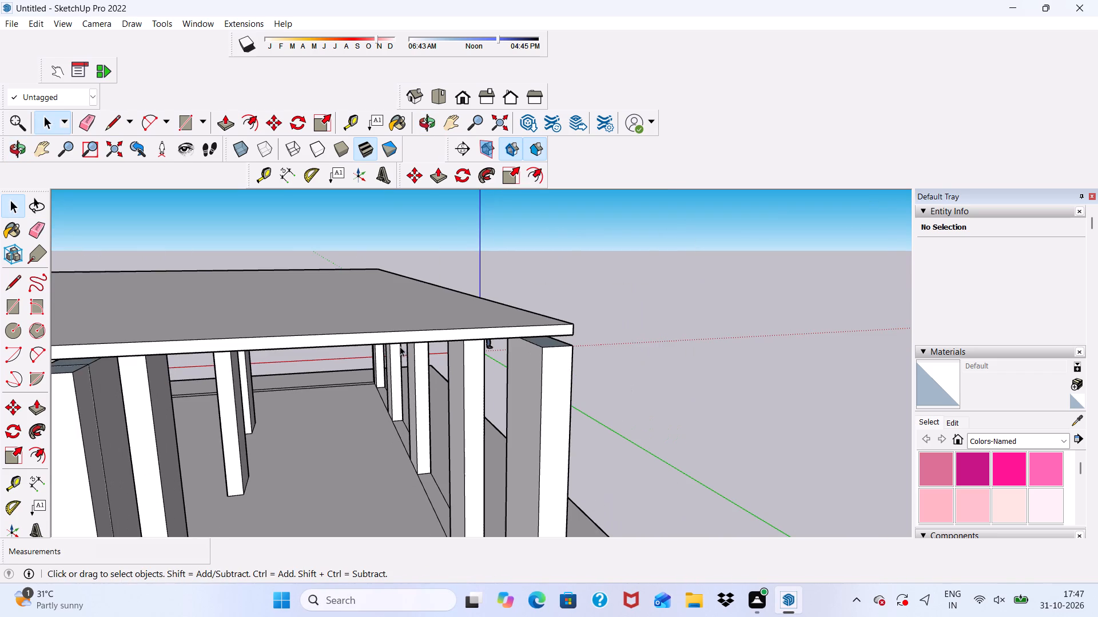
pyautogui.click(399, 347)
pyautogui.click(436, 172)
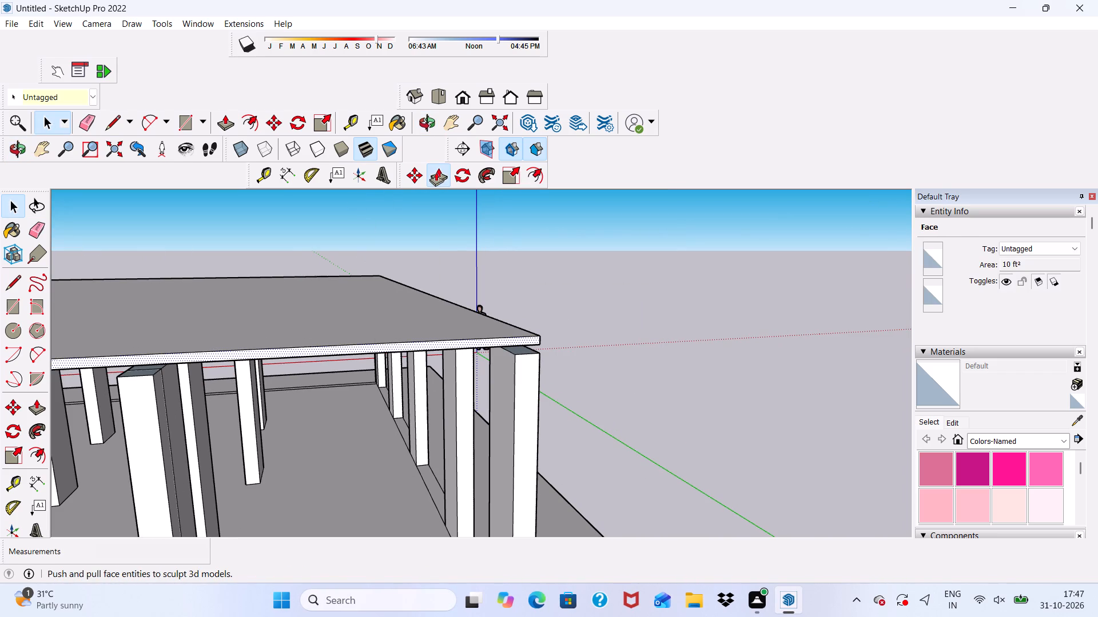
pyautogui.click(453, 340)
pyautogui.click(477, 359)
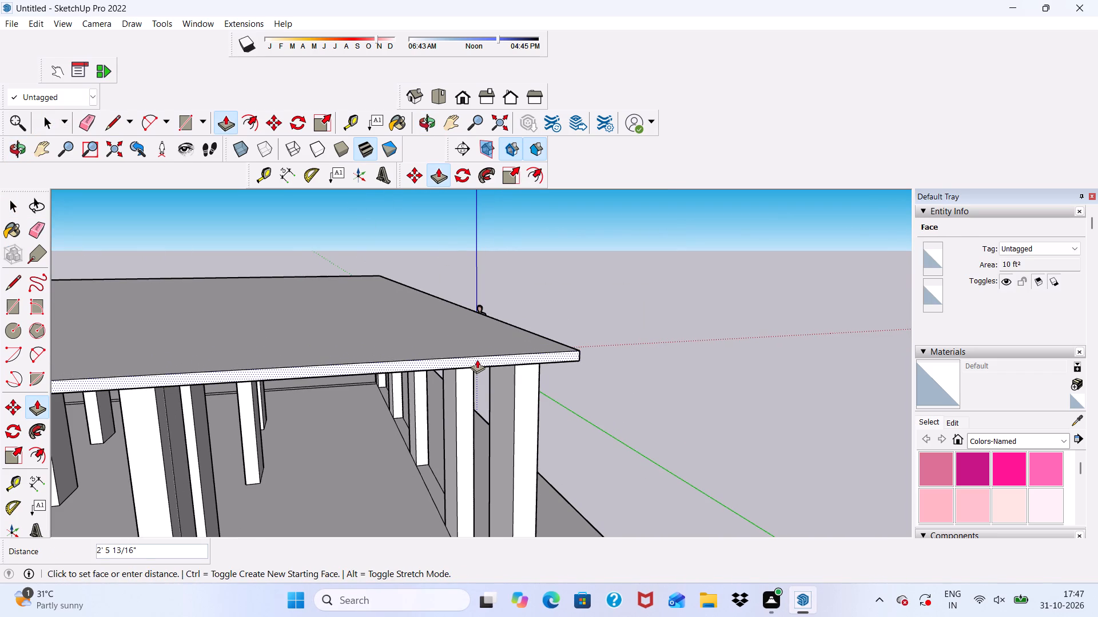
pyautogui.scroll(-6, 459, 289)
pyautogui.moveTo(462, 338); pyautogui.dragTo(443, 284, button='middle')
pyautogui.scroll(4, 369, 273)
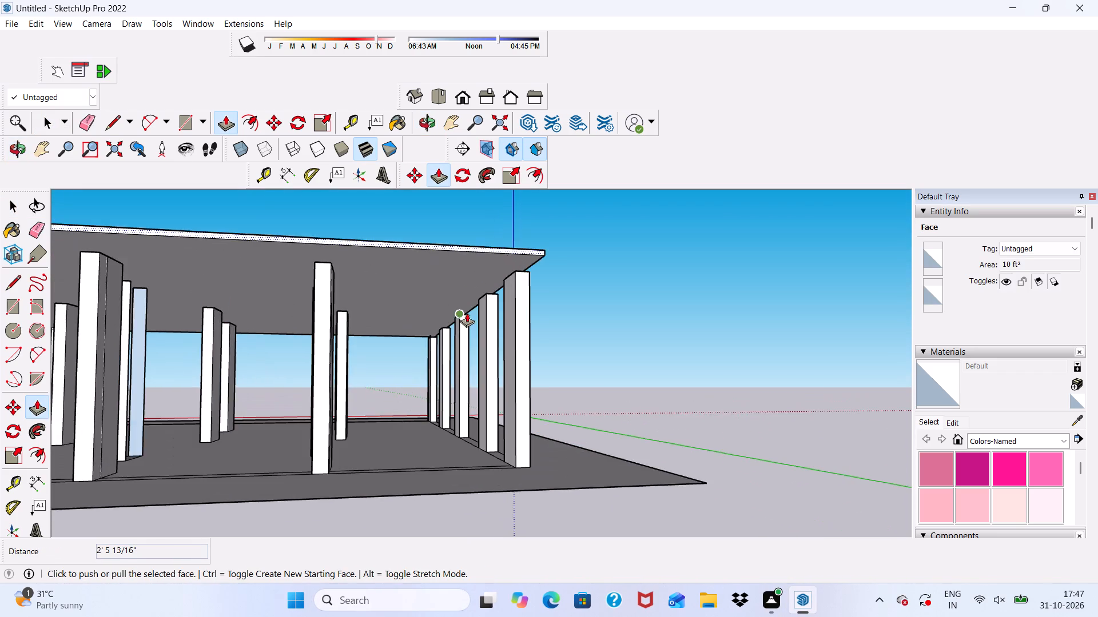
pyautogui.moveTo(467, 314); pyautogui.dragTo(341, 371, button='middle')
pyautogui.scroll(4, 338, 366)
pyautogui.press('space')
pyautogui.moveTo(362, 361); pyautogui.dragTo(331, 388, button='middle')
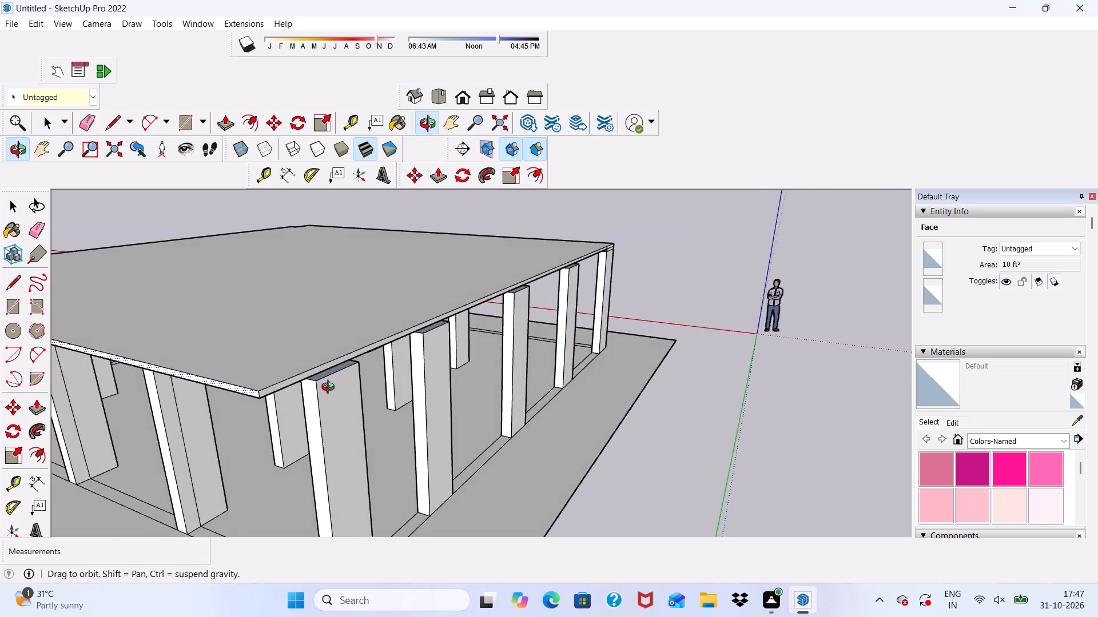
# Push/Pull the slab's outer face on the adjoining side outward about 9 15/16" to overhang the columns.
pyautogui.moveTo(331, 388); pyautogui.dragTo(308, 392, button='middle')
pyautogui.scroll(5, 307, 392)
pyautogui.click(283, 354)
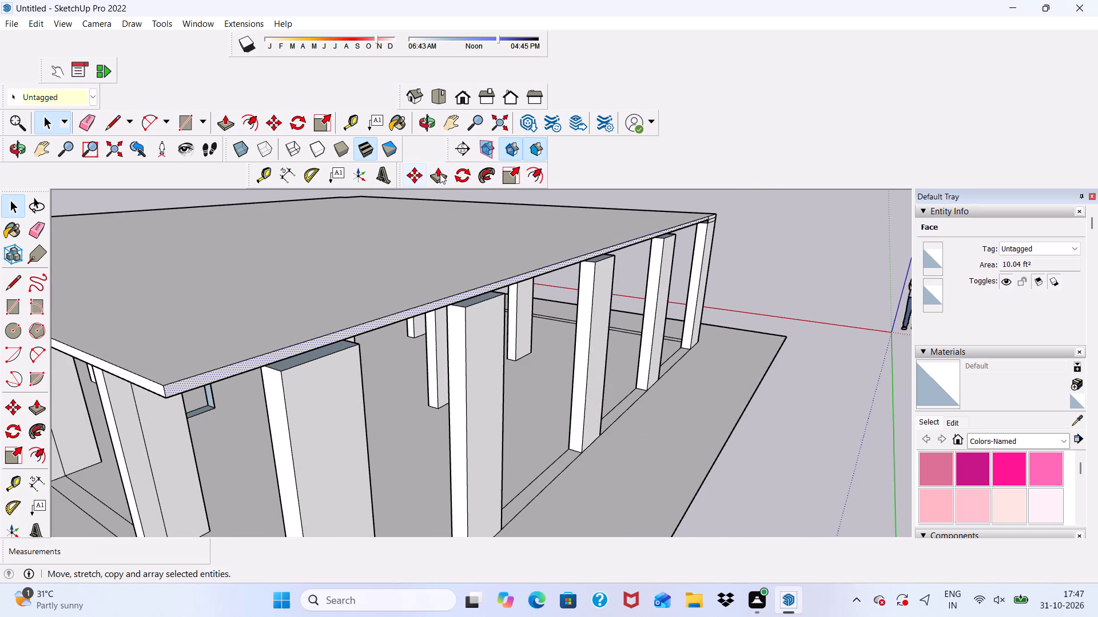
pyautogui.click(440, 168)
pyautogui.click(252, 359)
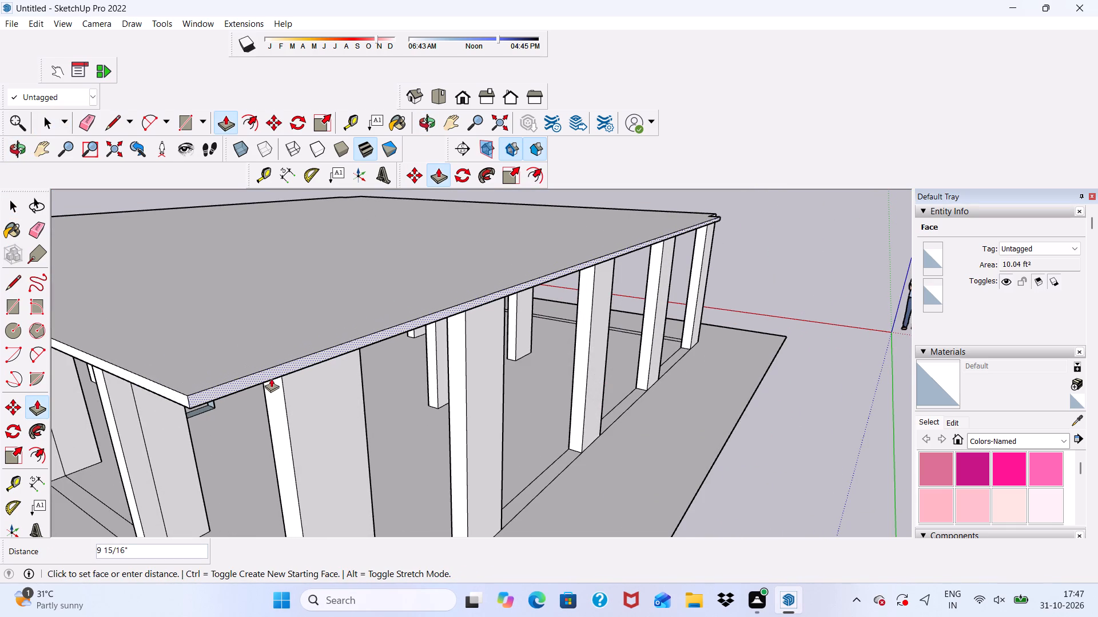
pyautogui.click(274, 384)
# Push/Pull the small end face at the slab's notched corner outward until it is flush with the adjoining side of the slab.
pyautogui.scroll(-3, 344, 387)
pyautogui.moveTo(347, 390); pyautogui.dragTo(311, 409, button='middle')
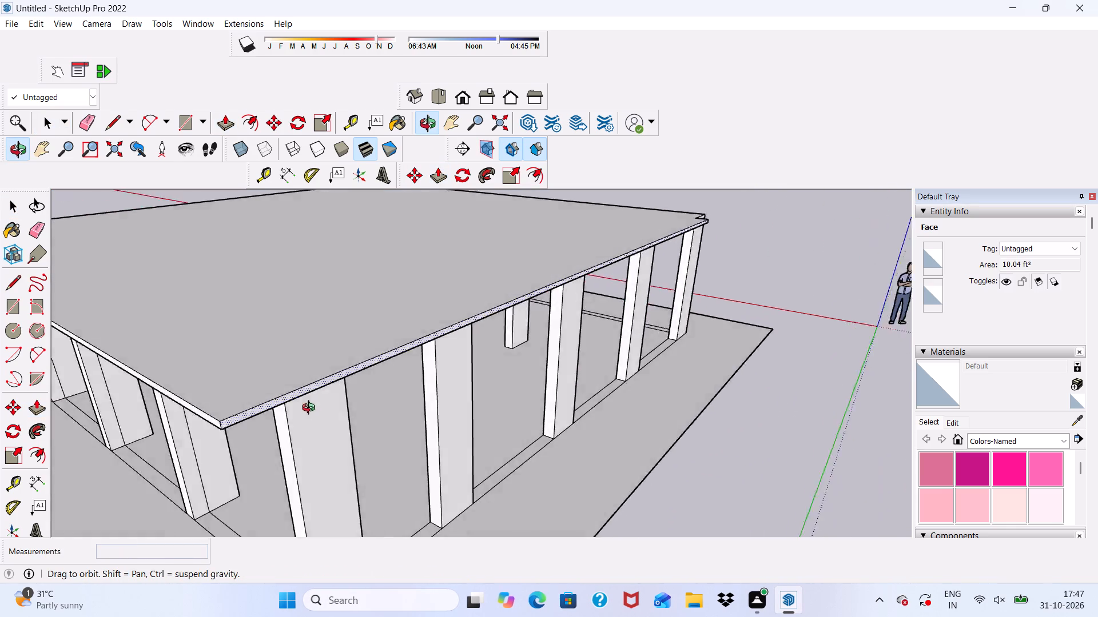
pyautogui.moveTo(311, 409); pyautogui.dragTo(87, 436, button='middle')
pyautogui.scroll(1, 67, 390)
pyautogui.scroll(-6, 71, 363)
pyautogui.press('space')
pyautogui.moveTo(426, 404); pyautogui.dragTo(272, 364, button='middle')
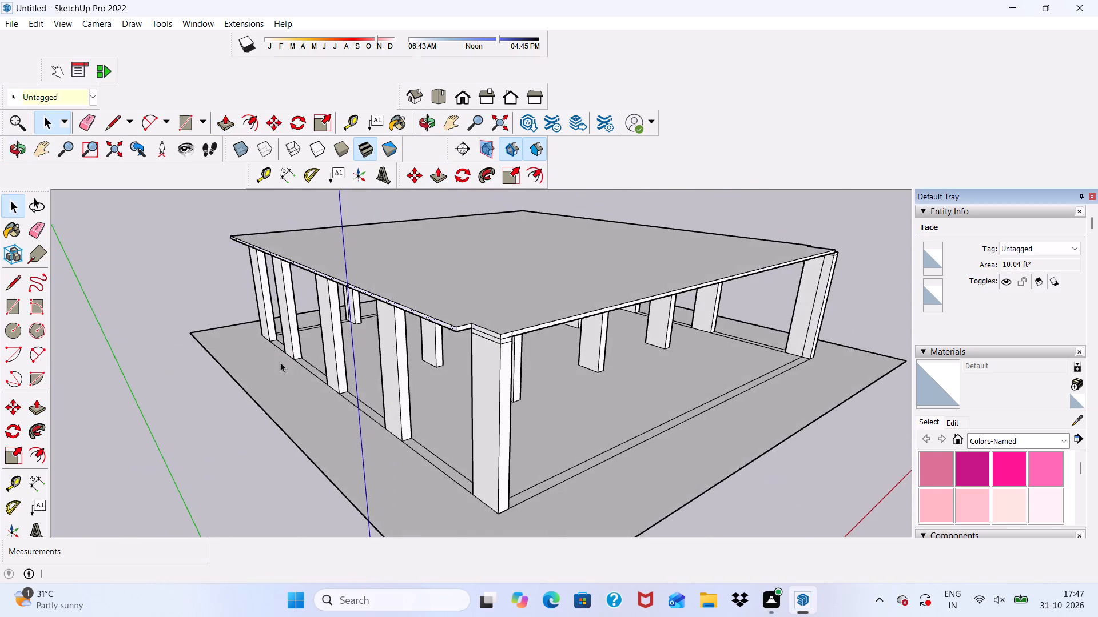
pyautogui.scroll(5, 397, 341)
pyautogui.scroll(5, 576, 329)
pyautogui.scroll(5, 508, 312)
pyautogui.click(506, 310)
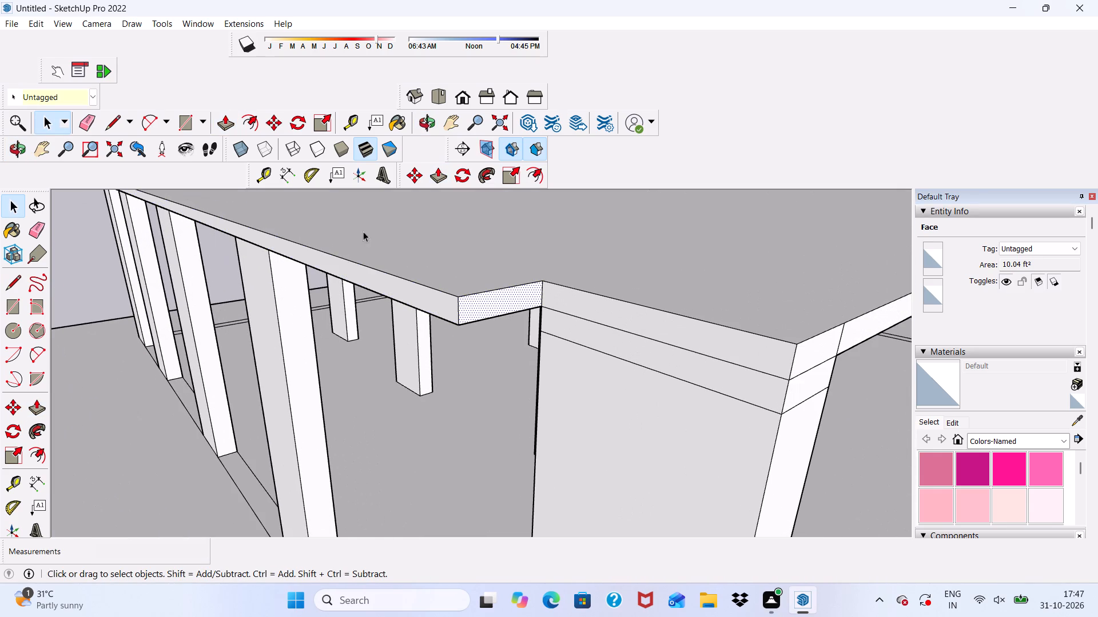
pyautogui.click(439, 177)
pyautogui.click(459, 304)
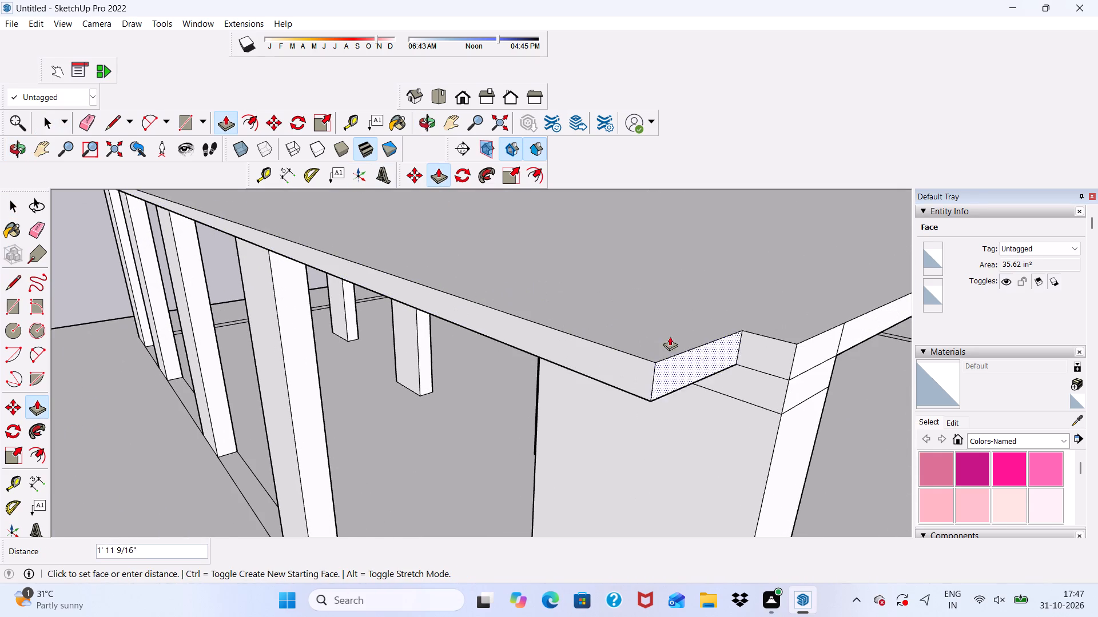
pyautogui.click(791, 341)
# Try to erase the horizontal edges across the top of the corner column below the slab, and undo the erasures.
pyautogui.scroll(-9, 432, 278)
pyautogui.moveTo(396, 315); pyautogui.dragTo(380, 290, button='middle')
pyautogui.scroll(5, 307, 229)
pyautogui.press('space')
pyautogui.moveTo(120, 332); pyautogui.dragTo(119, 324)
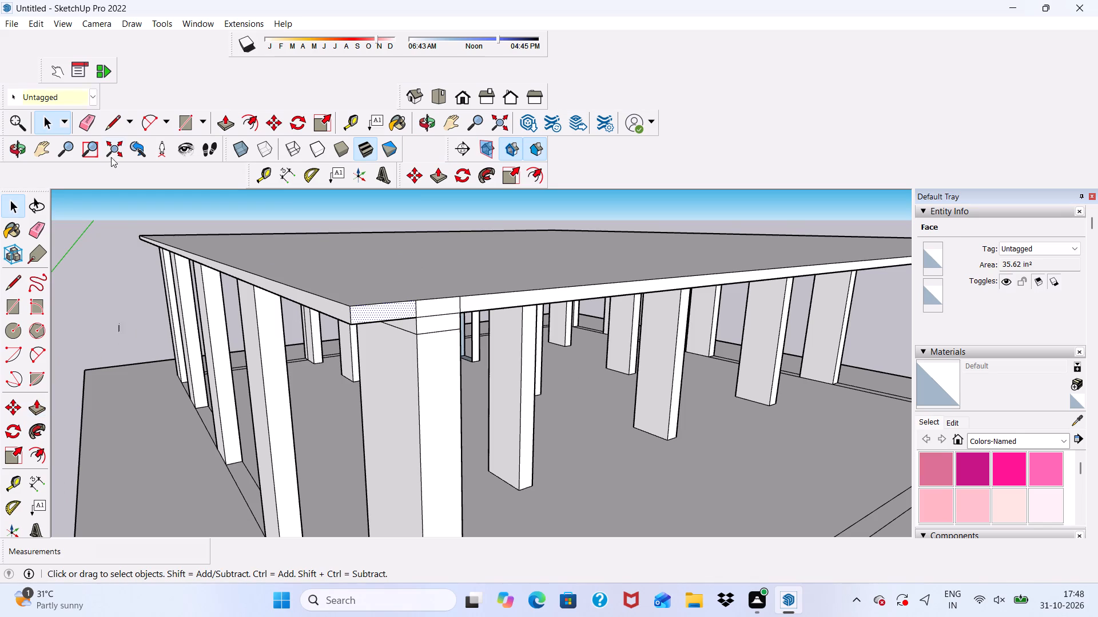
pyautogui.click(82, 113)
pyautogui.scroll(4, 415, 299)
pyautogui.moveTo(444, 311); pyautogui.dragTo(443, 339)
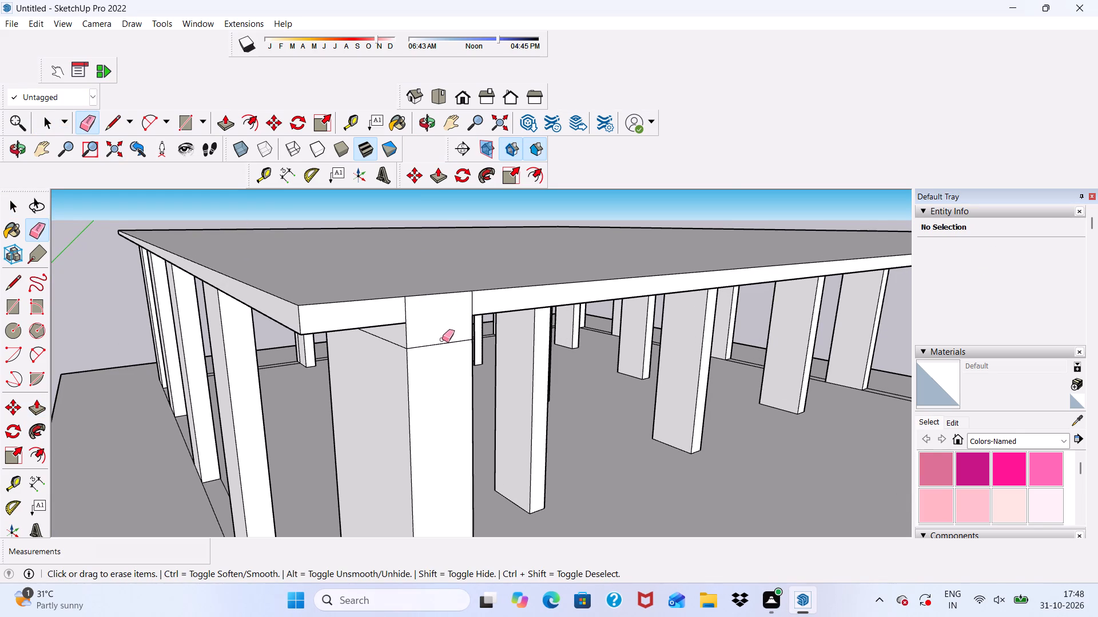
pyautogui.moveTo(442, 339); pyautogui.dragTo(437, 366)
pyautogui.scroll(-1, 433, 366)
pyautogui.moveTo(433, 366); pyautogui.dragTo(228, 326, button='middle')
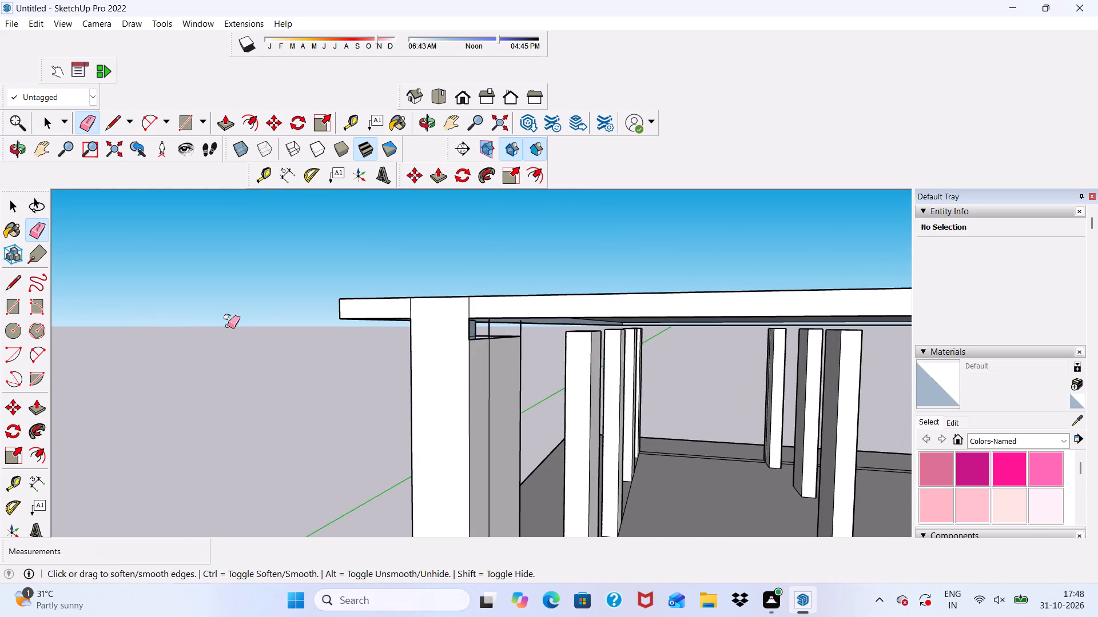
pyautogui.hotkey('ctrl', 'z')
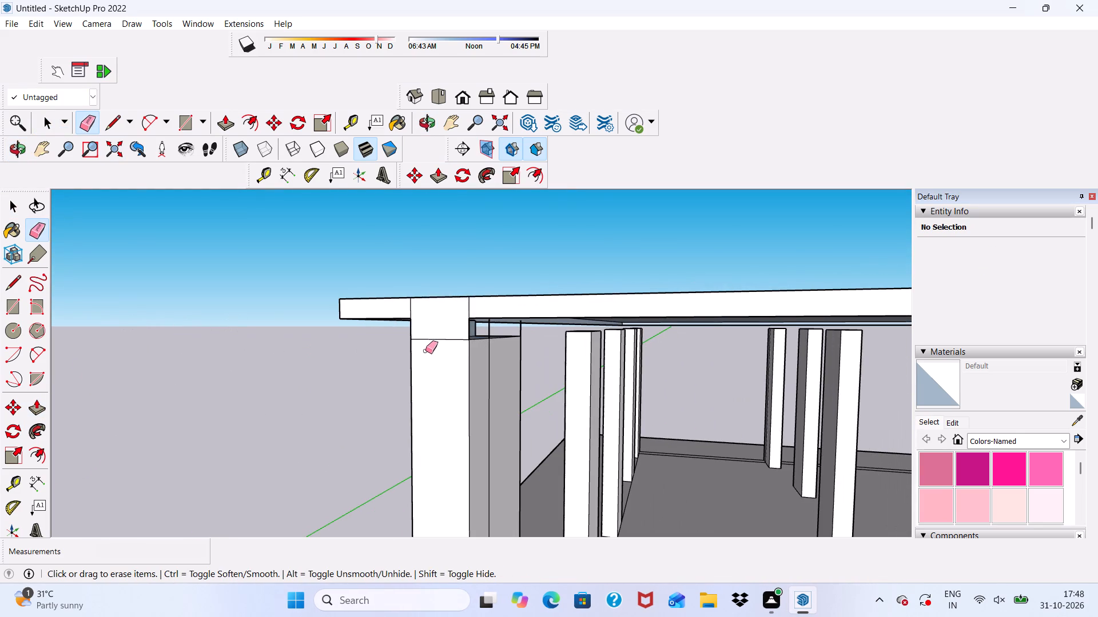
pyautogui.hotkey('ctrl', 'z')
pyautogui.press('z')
# Erase the two stray vertical edges projecting above the corner column's wide face into the gap below the slab.
pyautogui.moveTo(463, 352); pyautogui.dragTo(441, 343, button='middle')
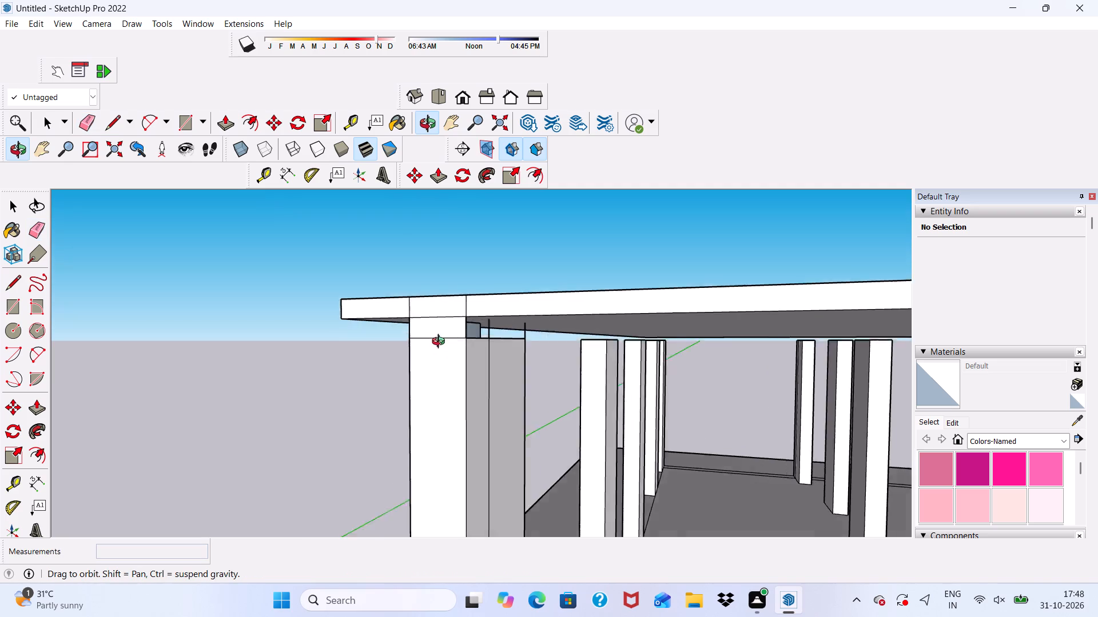
pyautogui.moveTo(441, 343); pyautogui.dragTo(315, 352, button='middle')
pyautogui.scroll(8, 471, 340)
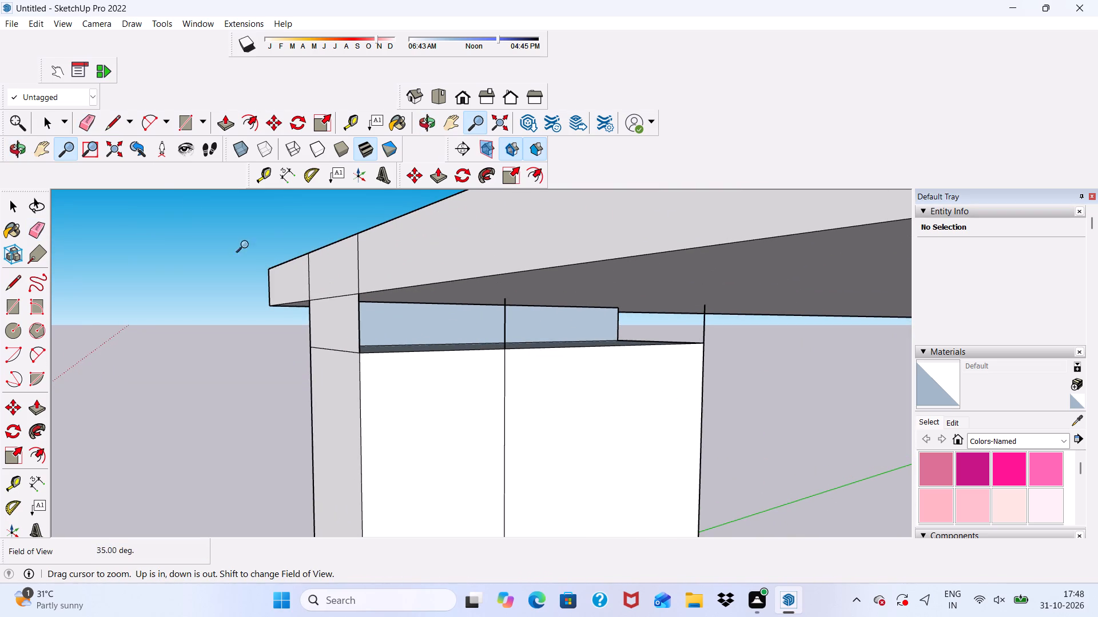
pyautogui.click(88, 123)
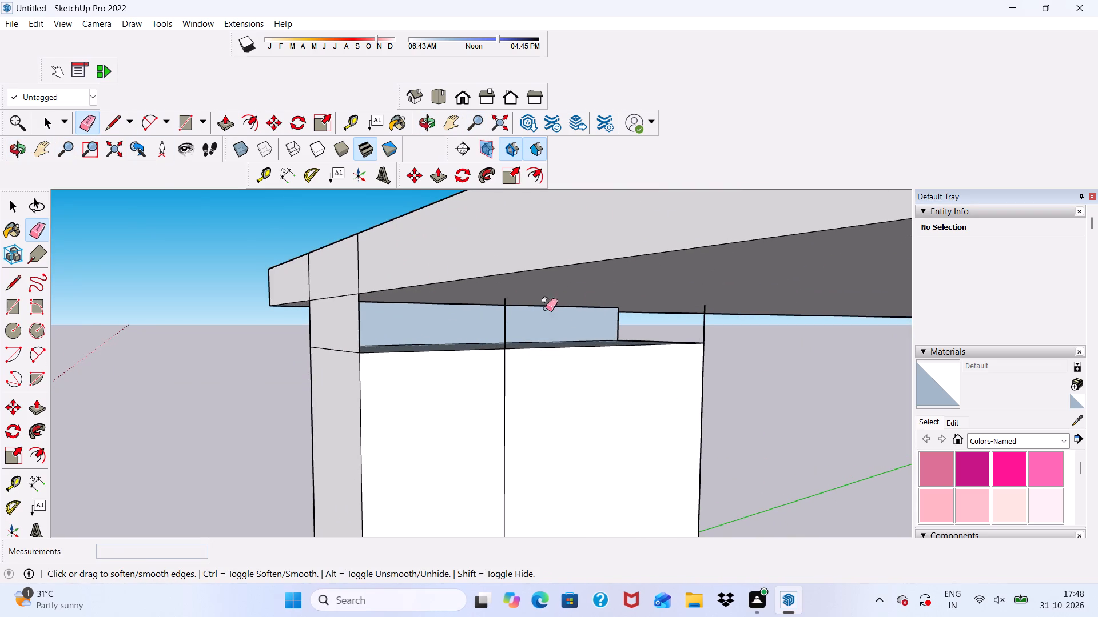
pyautogui.moveTo(513, 316); pyautogui.dragTo(496, 323)
pyautogui.press('space')
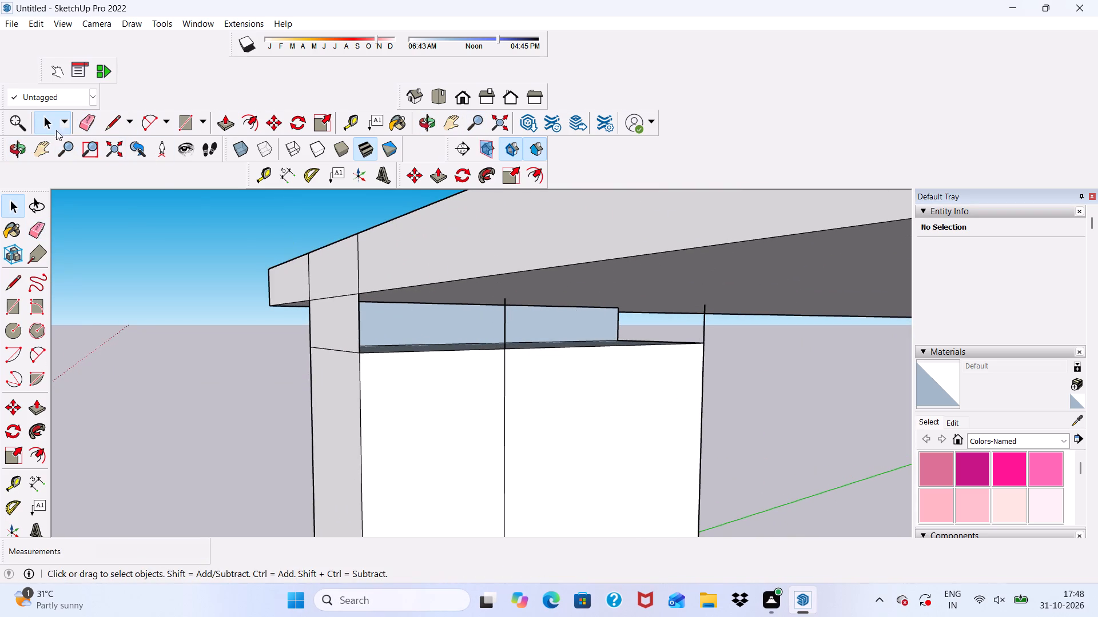
pyautogui.click(75, 122)
pyautogui.click(79, 125)
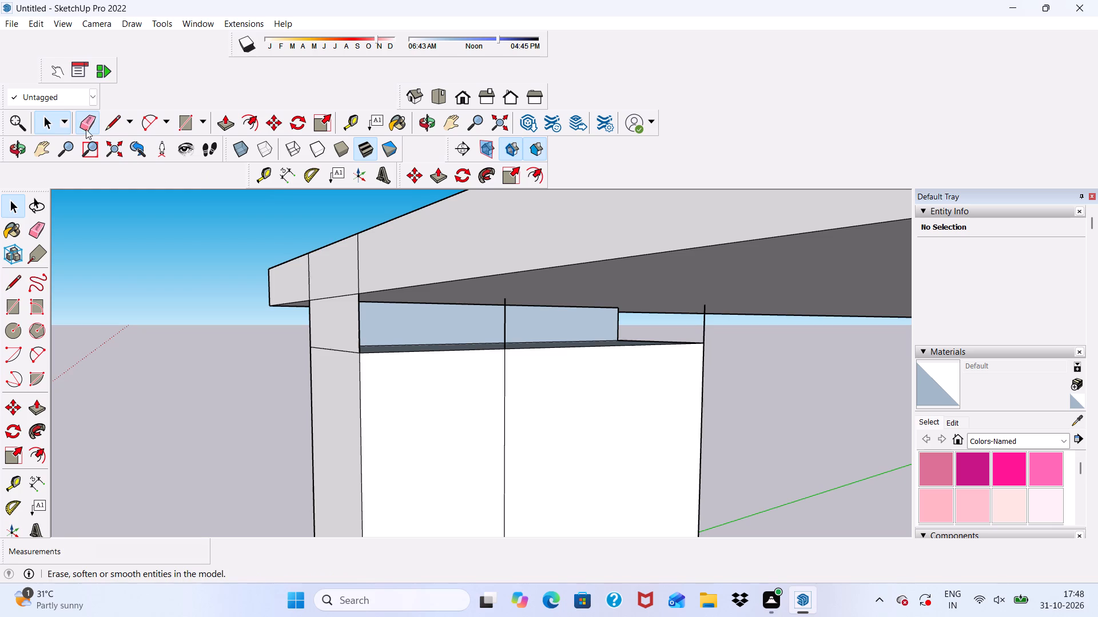
pyautogui.moveTo(508, 312); pyautogui.dragTo(502, 316)
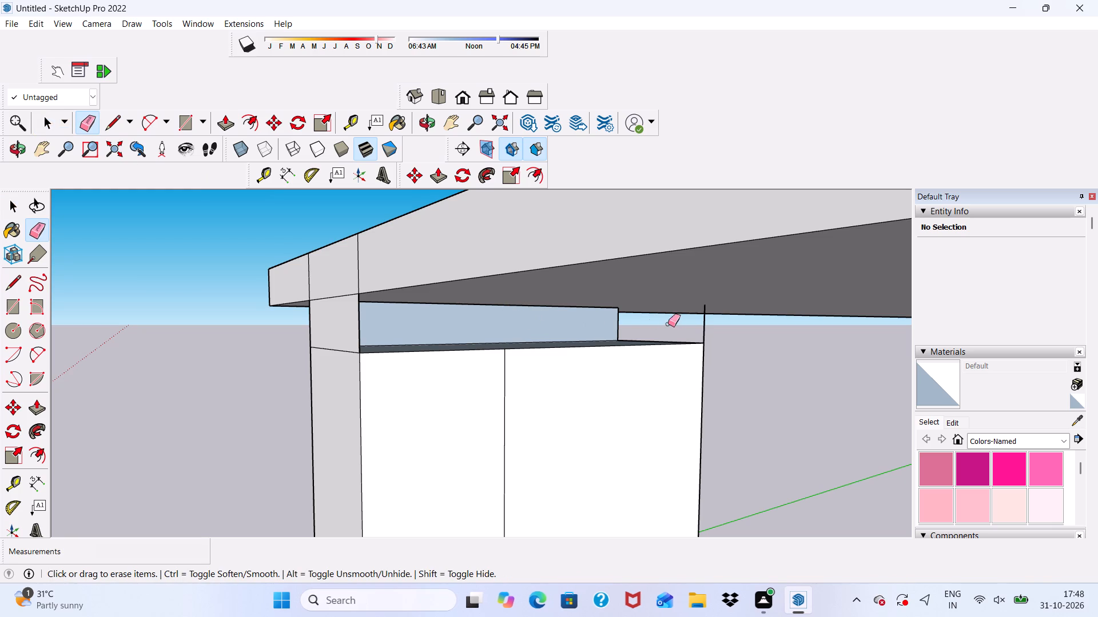
pyautogui.moveTo(697, 326); pyautogui.dragTo(706, 323)
pyautogui.press('space')
# Push/Pull the corner column's recessed top face upward 3 3/4" to close the gap beneath the slab.
pyautogui.scroll(3, 481, 361)
pyautogui.moveTo(424, 337); pyautogui.dragTo(424, 369, button='middle')
pyautogui.scroll(1, 390, 377)
pyautogui.click(380, 371)
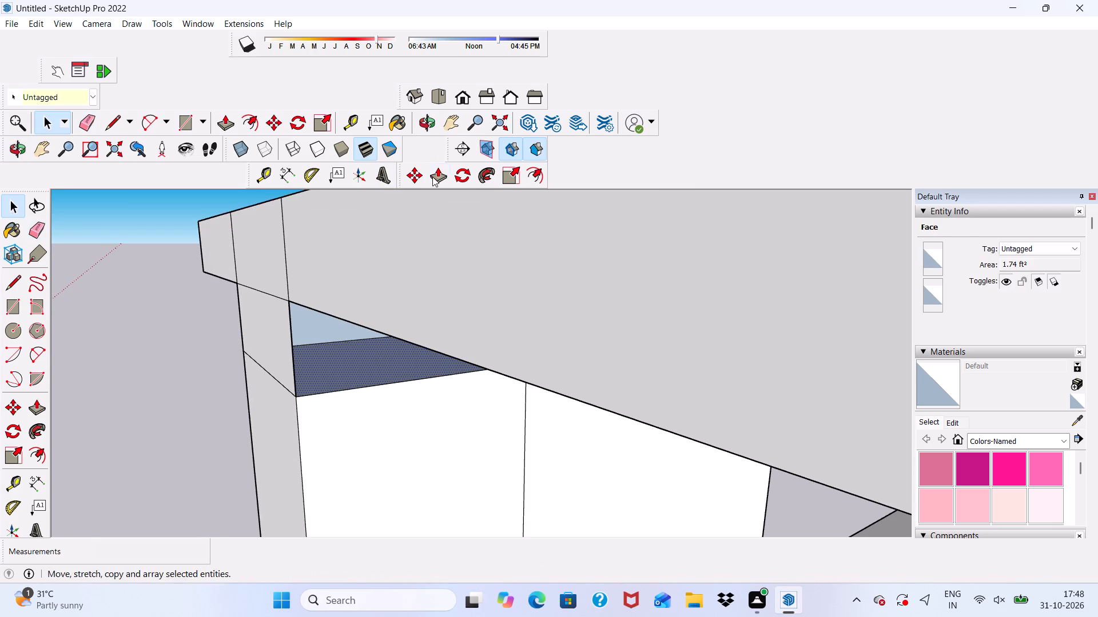
pyautogui.click(440, 169)
pyautogui.click(322, 375)
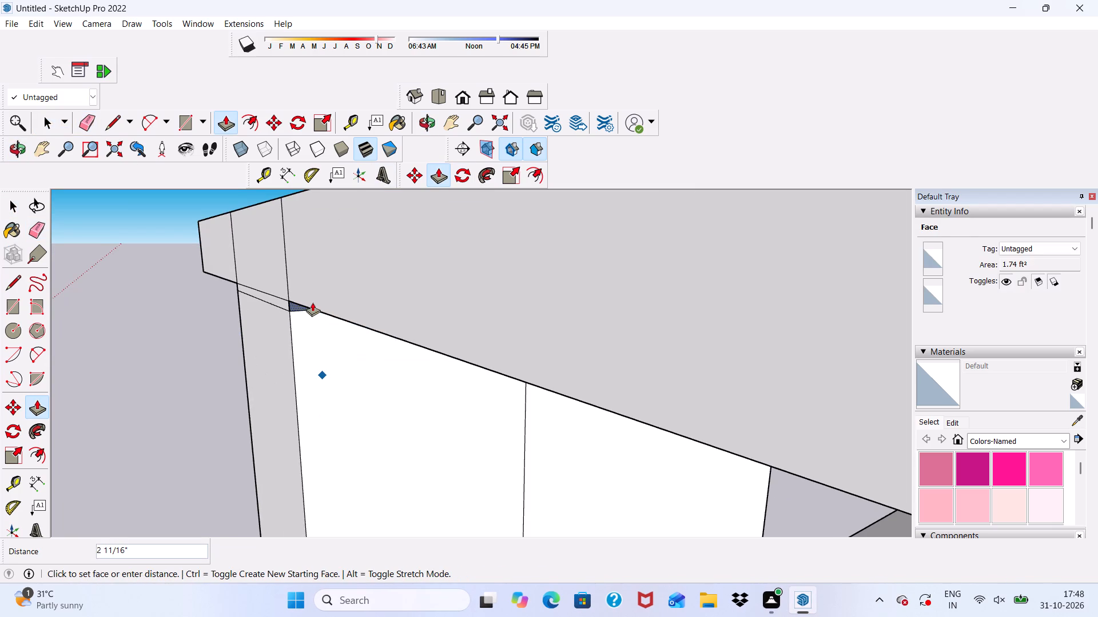
pyautogui.click(299, 271)
# Erase the horizontal seam and the vertical seam nearest the slab's corner on the slab's outer face above the corner column.
pyautogui.scroll(-3, 299, 271)
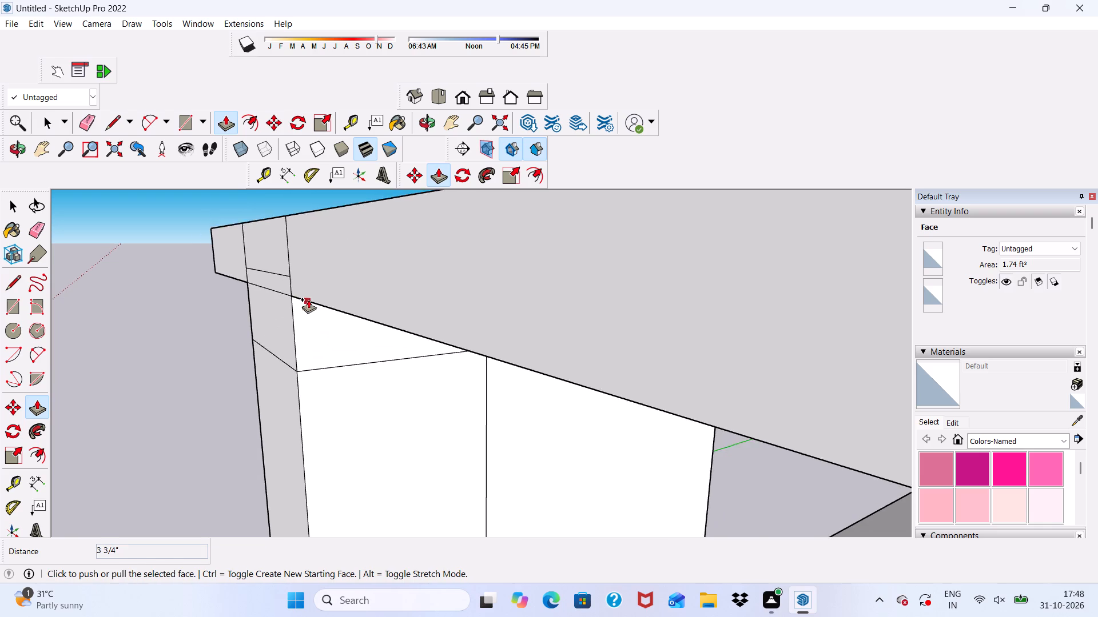
pyautogui.moveTo(308, 299); pyautogui.dragTo(346, 255, button='middle')
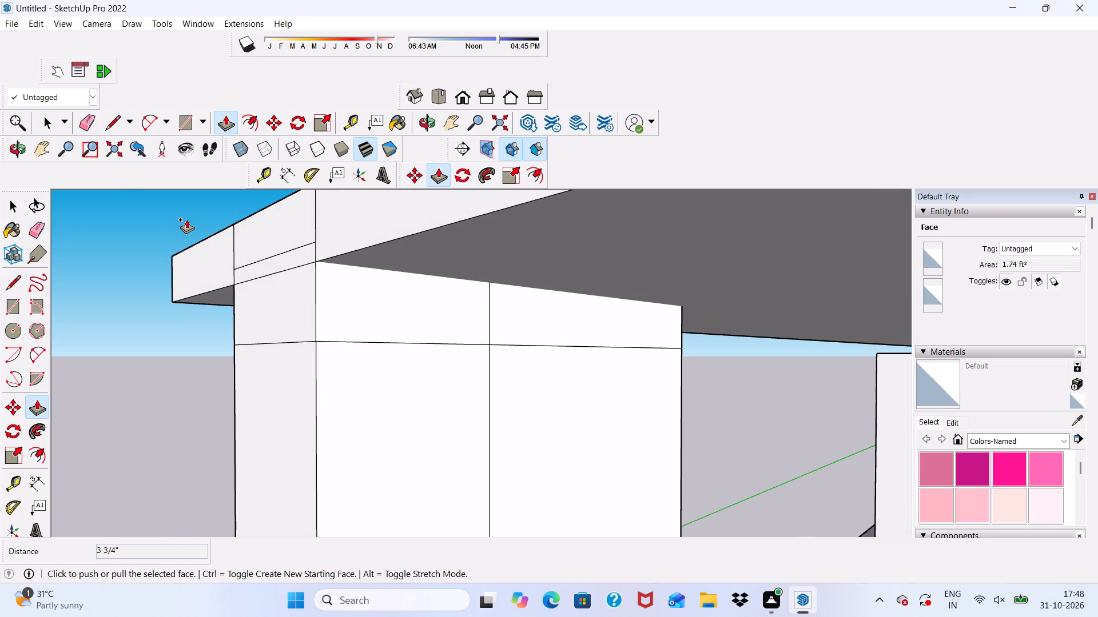
pyautogui.click(78, 120)
pyautogui.moveTo(209, 257); pyautogui.dragTo(250, 259)
pyautogui.click(250, 259)
pyautogui.moveTo(287, 244); pyautogui.dragTo(321, 241)
pyautogui.hotkey('ctrl', 'z')
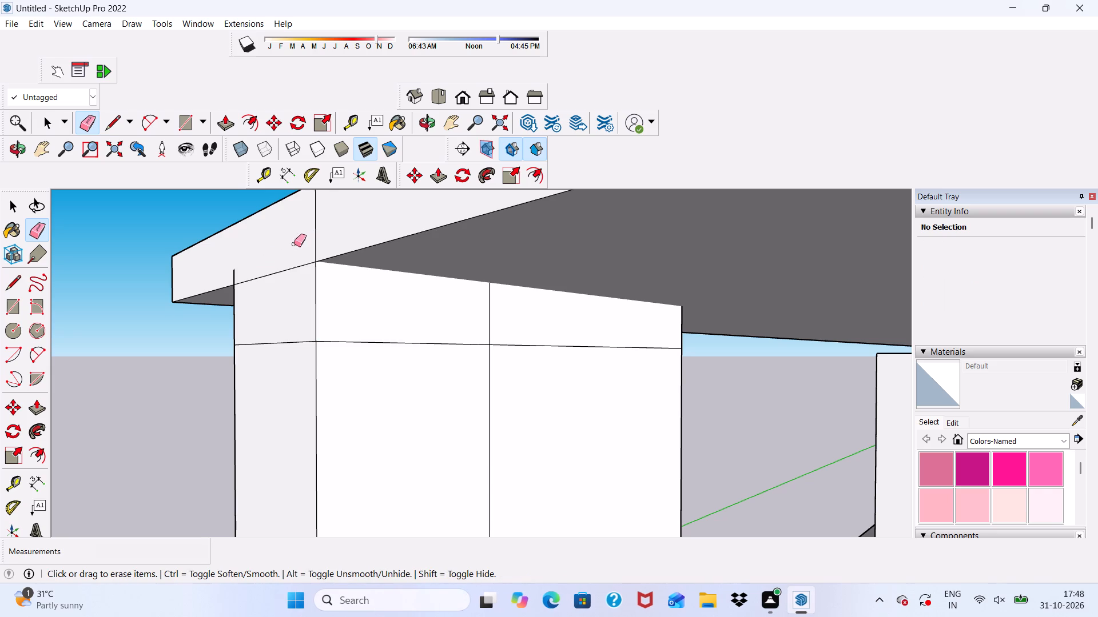
pyautogui.scroll(3, 232, 267)
pyautogui.click(232, 273)
pyautogui.click(233, 275)
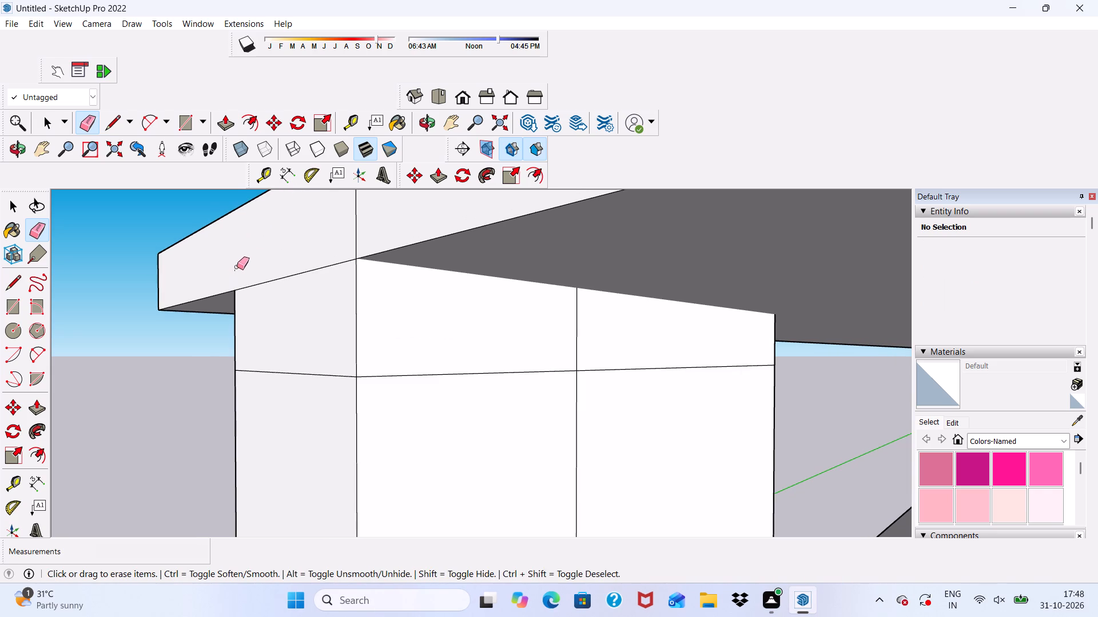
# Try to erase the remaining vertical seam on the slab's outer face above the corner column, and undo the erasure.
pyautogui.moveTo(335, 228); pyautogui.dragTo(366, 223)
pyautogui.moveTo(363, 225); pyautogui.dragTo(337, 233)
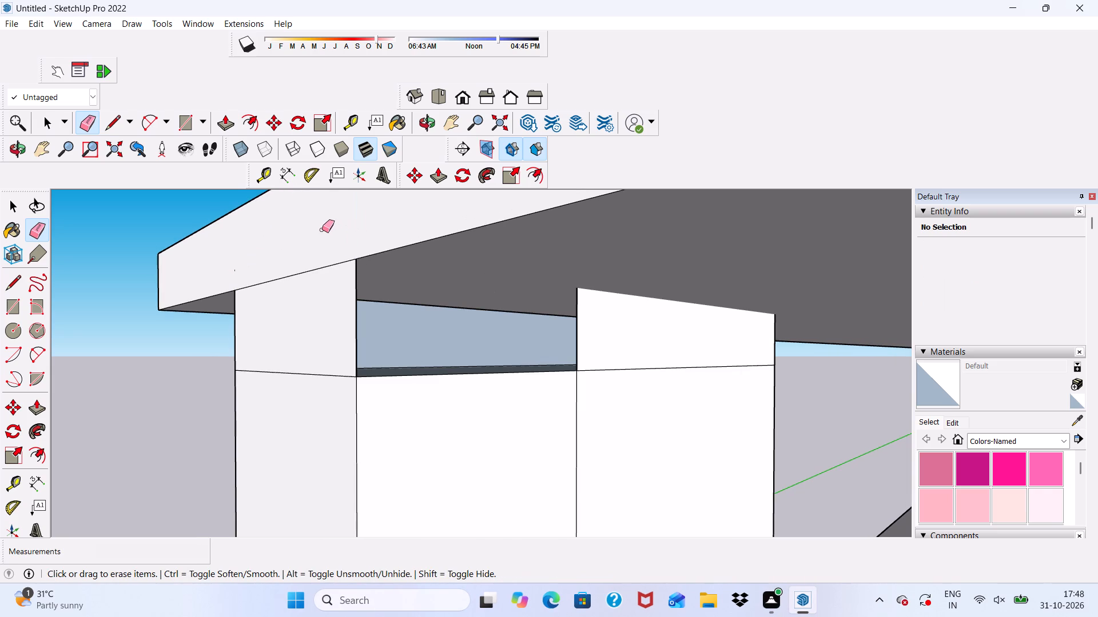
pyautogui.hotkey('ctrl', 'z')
# Erase the horizontal seams near the corner column's top on its narrow and wide faces, plus the wide face's central vertical seam.
pyautogui.moveTo(332, 366); pyautogui.dragTo(336, 400)
pyautogui.moveTo(408, 366); pyautogui.dragTo(411, 371)
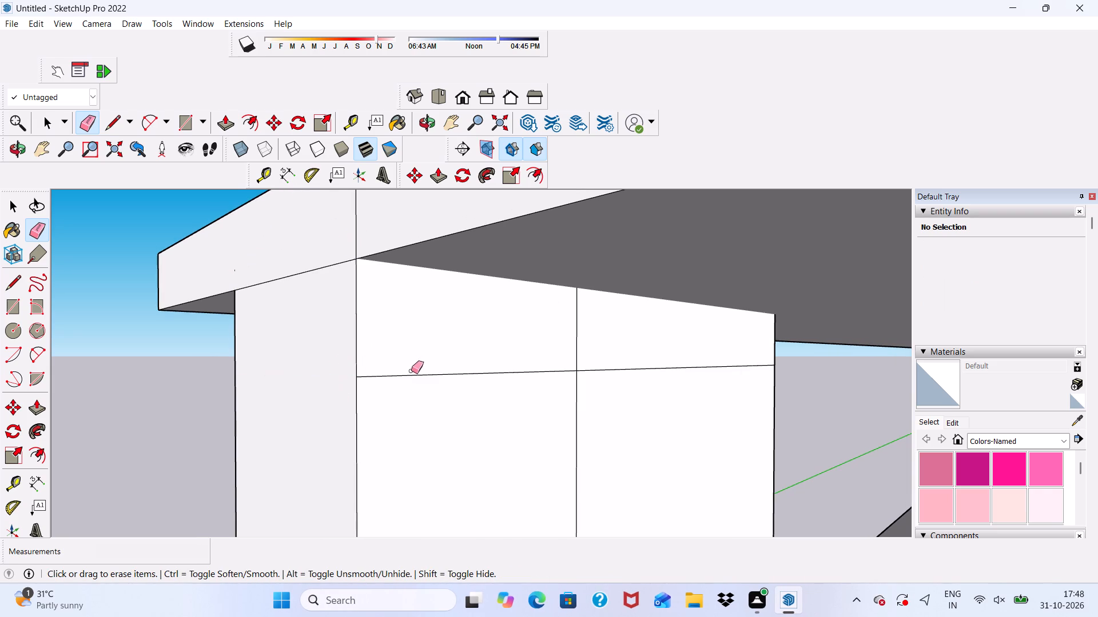
pyautogui.moveTo(411, 371); pyautogui.dragTo(415, 389)
pyautogui.moveTo(548, 362); pyautogui.dragTo(586, 380)
pyautogui.moveTo(594, 364); pyautogui.dragTo(599, 378)
pyautogui.moveTo(587, 351); pyautogui.dragTo(578, 357)
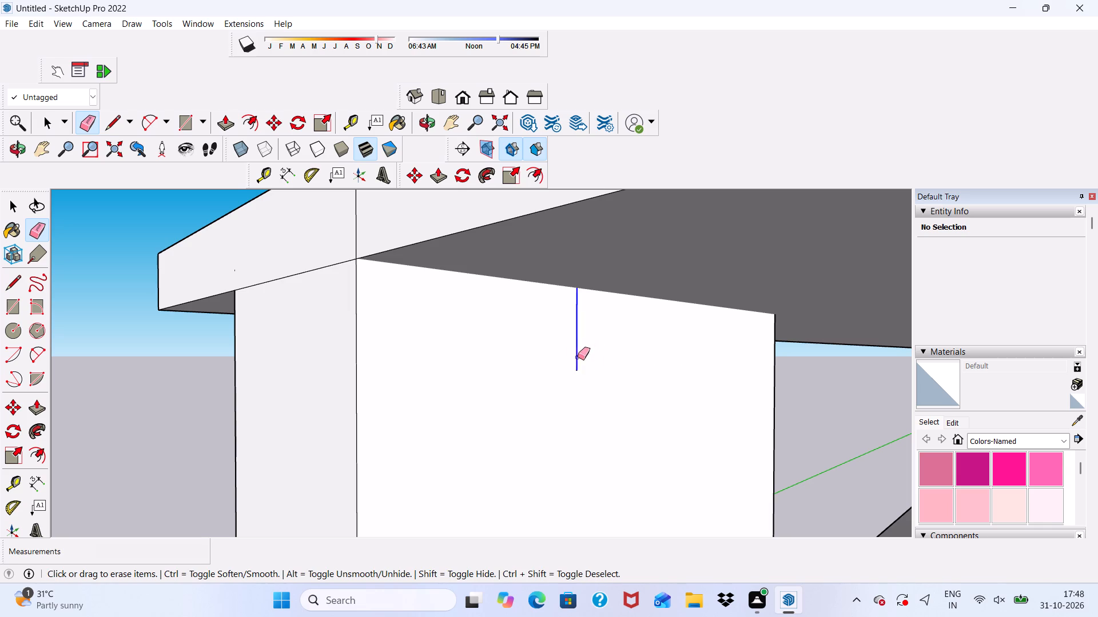
pyautogui.moveTo(578, 357); pyautogui.dragTo(576, 357)
# Erase the horizontal seam near the top of the corner column's opposite wide face.
pyautogui.scroll(-6, 477, 320)
pyautogui.scroll(-1, 418, 364)
pyautogui.moveTo(418, 365); pyautogui.dragTo(834, 318, button='middle')
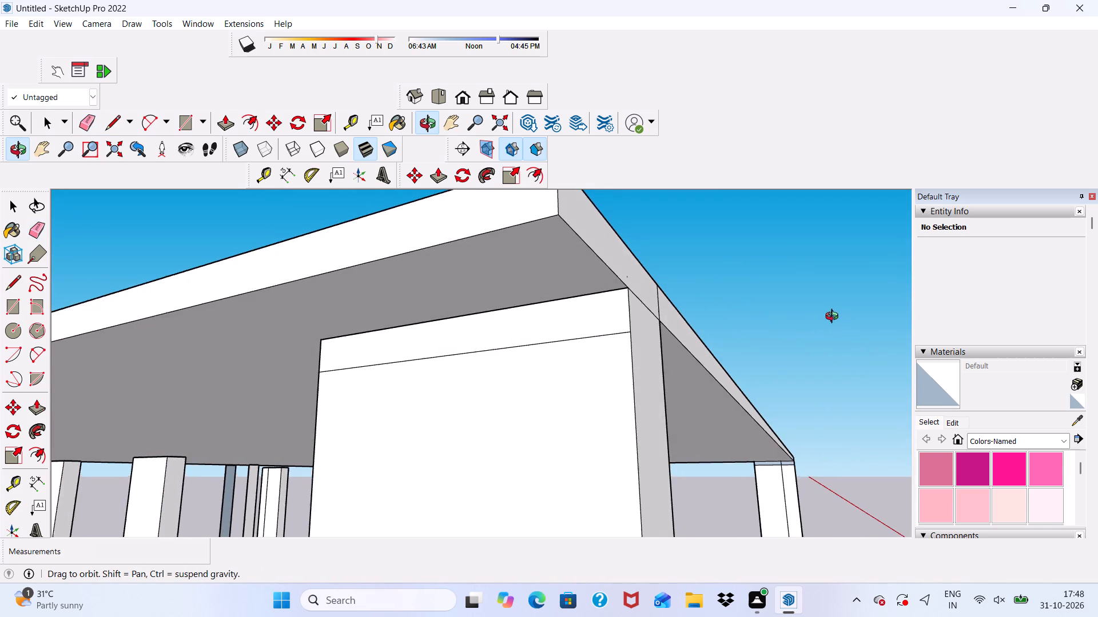
pyautogui.moveTo(834, 318); pyautogui.dragTo(834, 319, button='middle')
pyautogui.scroll(1, 516, 346)
pyautogui.moveTo(513, 340); pyautogui.dragTo(513, 350)
# Erase the upper part of the remaining vertical seam on the slab's outer face above the corner column.
pyautogui.scroll(-5, 496, 333)
pyautogui.moveTo(543, 386); pyautogui.dragTo(473, 414, button='middle')
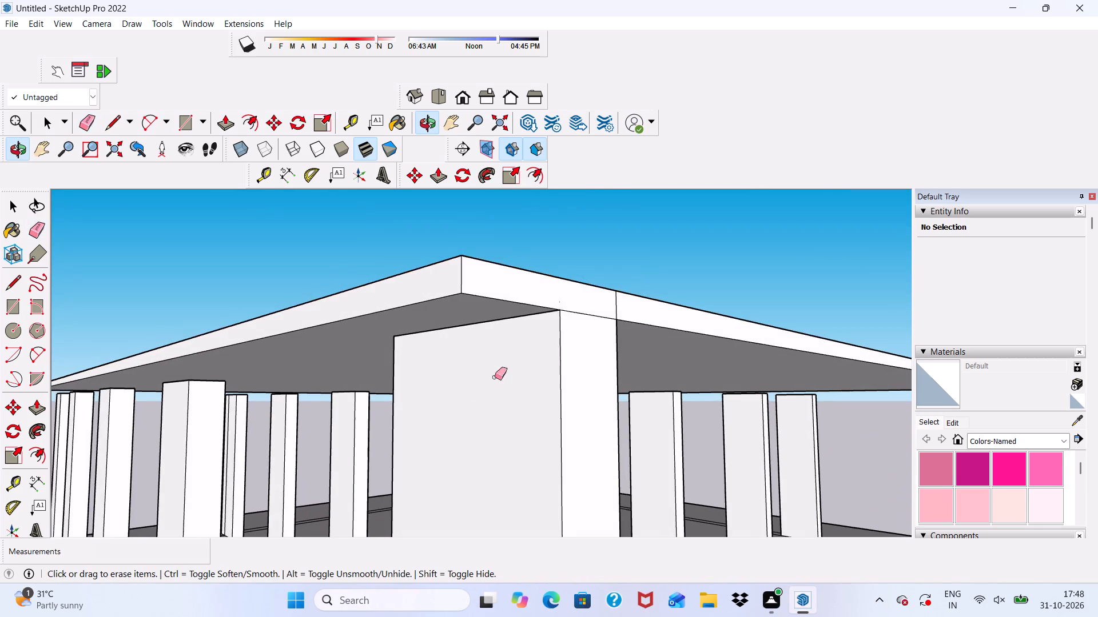
pyautogui.moveTo(616, 299); pyautogui.dragTo(608, 305)
pyautogui.scroll(-5, 500, 283)
pyautogui.scroll(5, 583, 325)
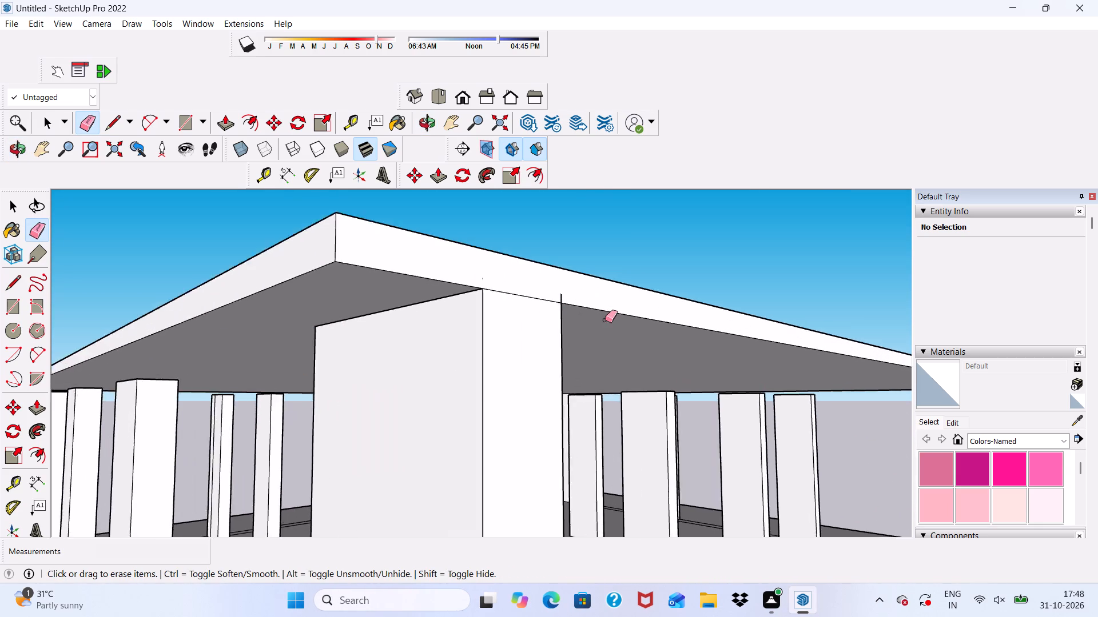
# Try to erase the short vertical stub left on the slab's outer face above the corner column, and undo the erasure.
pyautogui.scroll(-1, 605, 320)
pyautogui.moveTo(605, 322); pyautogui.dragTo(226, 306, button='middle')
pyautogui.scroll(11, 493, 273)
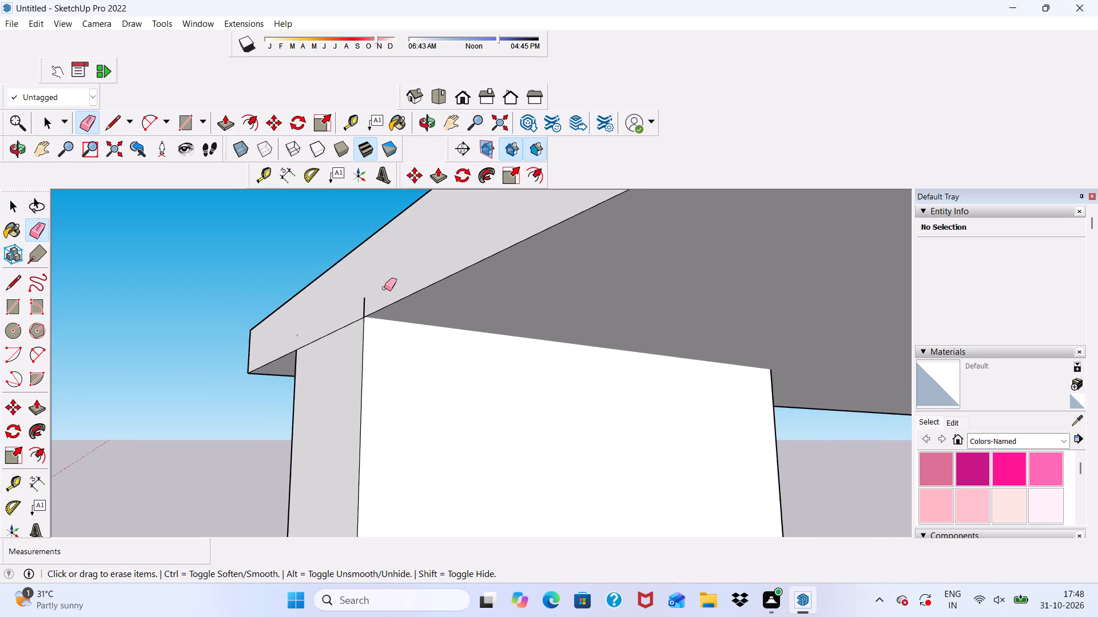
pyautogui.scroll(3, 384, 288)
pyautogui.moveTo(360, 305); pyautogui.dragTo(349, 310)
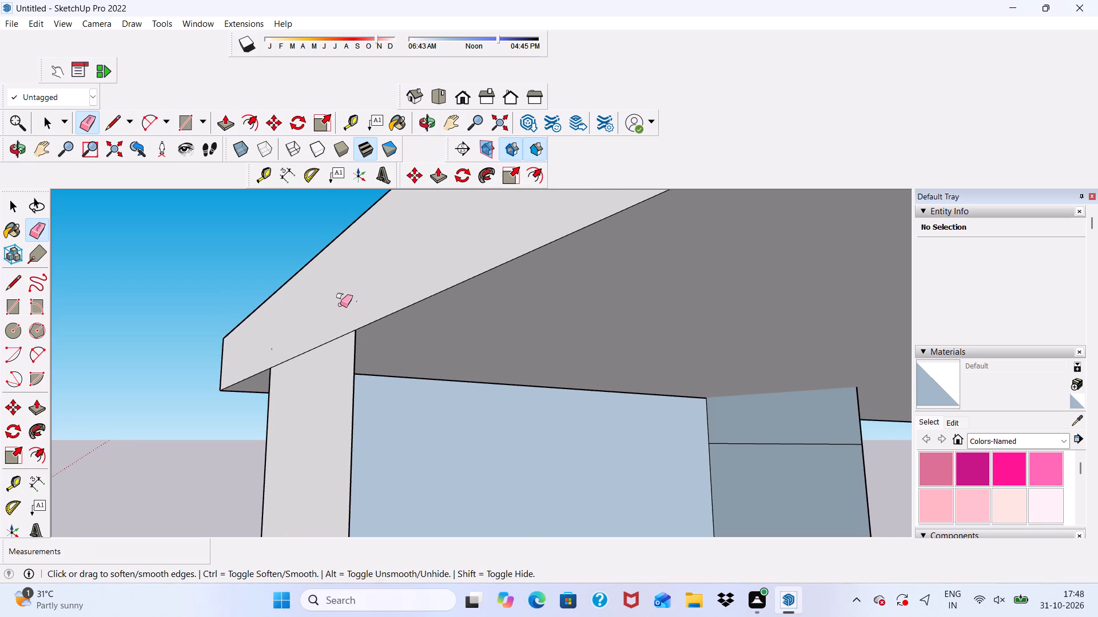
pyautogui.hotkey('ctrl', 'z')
# Examine the roof slab's overhang, its underside and the column tops from several sides of the building.
pyautogui.keyDown('ctrl'); pyautogui.scroll(-18, 336, 280); pyautogui.keyUp('ctrl')
pyautogui.moveTo(342, 301); pyautogui.dragTo(455, 340, button='middle')
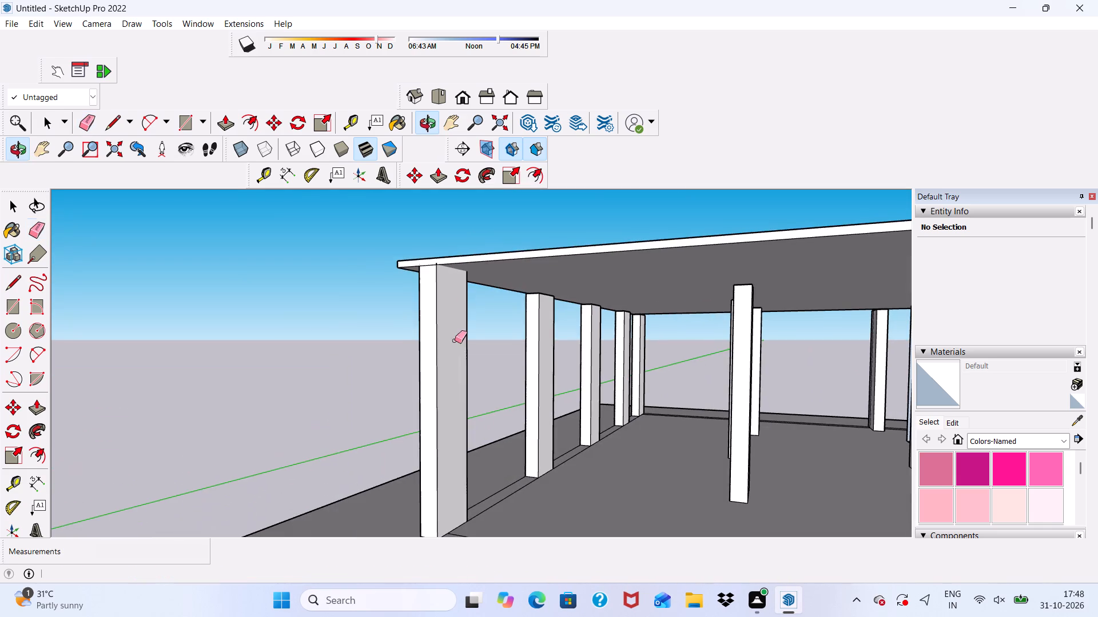
pyautogui.scroll(4, 453, 274)
pyautogui.scroll(-10, 409, 226)
pyautogui.moveTo(526, 302); pyautogui.dragTo(527, 305, button='middle')
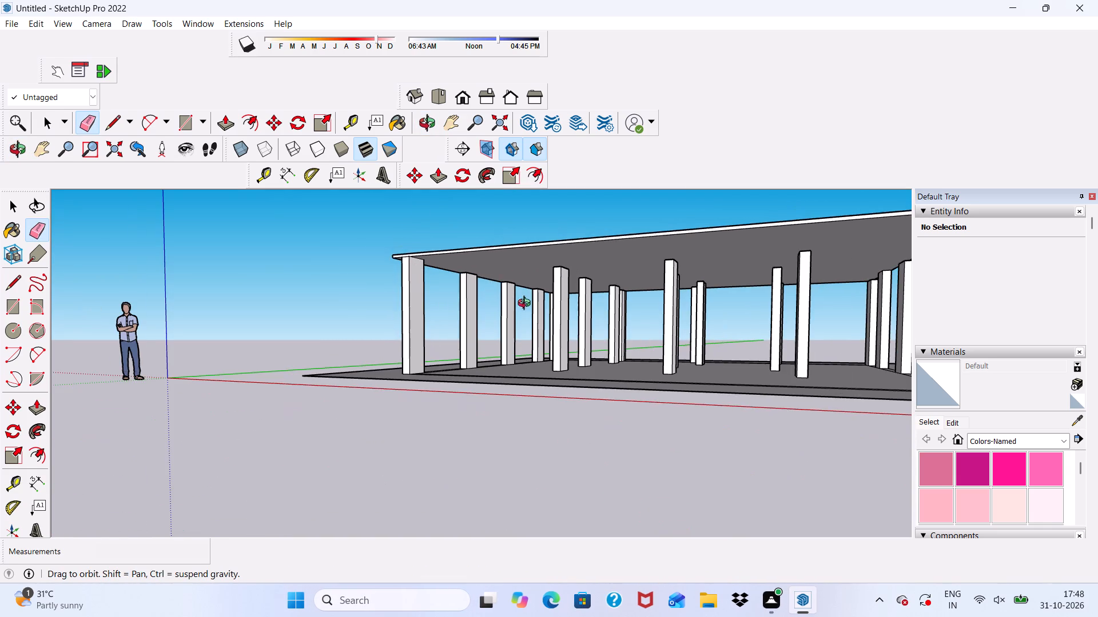
pyautogui.moveTo(527, 305); pyautogui.dragTo(480, 335, button='middle')
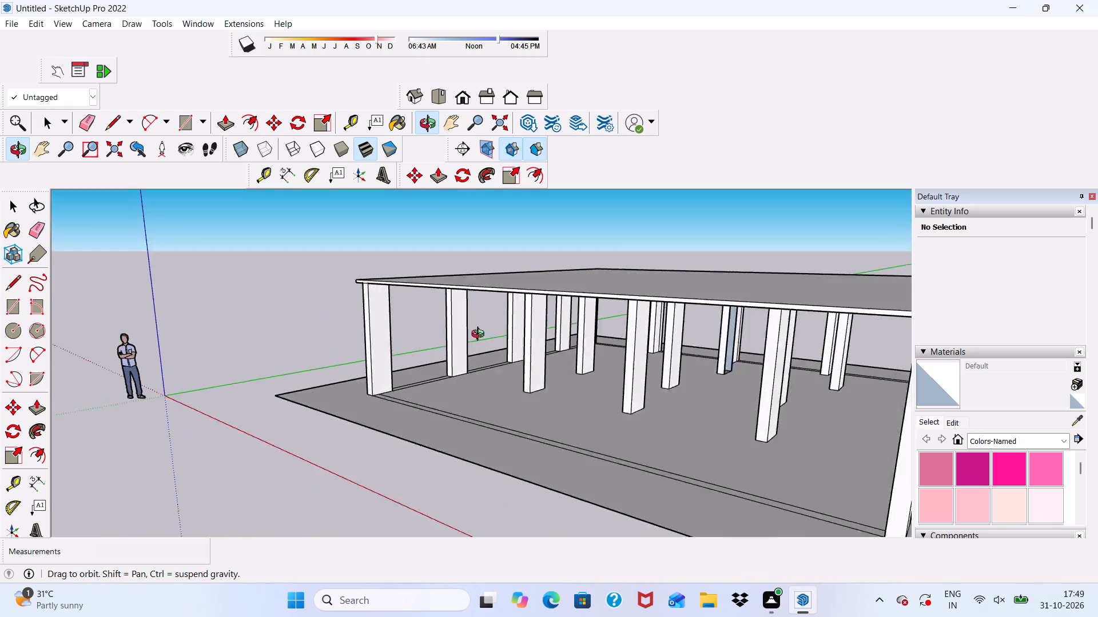
pyautogui.moveTo(480, 335); pyautogui.dragTo(608, 355, button='middle')
pyautogui.scroll(4, 577, 280)
pyautogui.scroll(-5, 484, 253)
pyautogui.moveTo(401, 290); pyautogui.dragTo(589, 300, button='middle')
pyautogui.scroll(6, 574, 285)
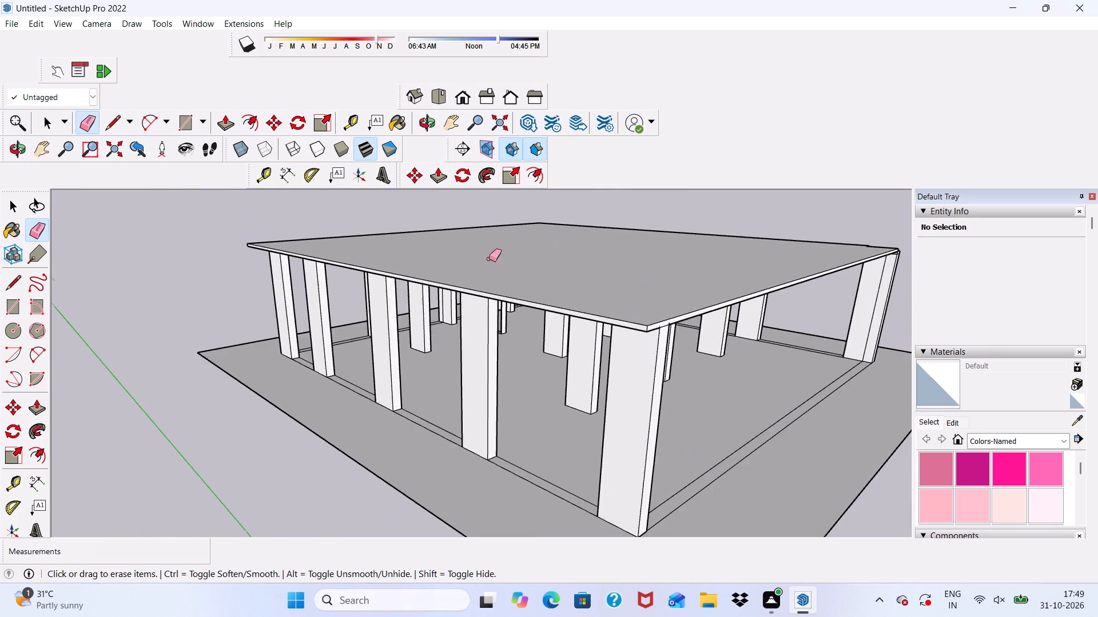
pyautogui.moveTo(473, 336); pyautogui.dragTo(175, 296, button='middle')
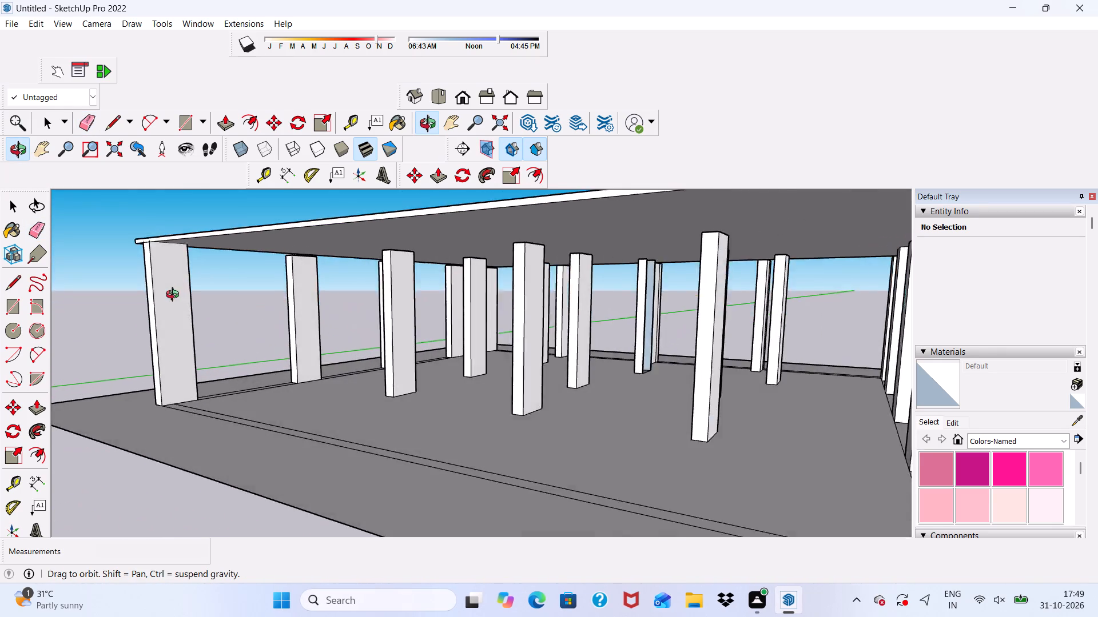
pyautogui.moveTo(175, 296); pyautogui.dragTo(30, 310, button='middle')
pyautogui.press('space')
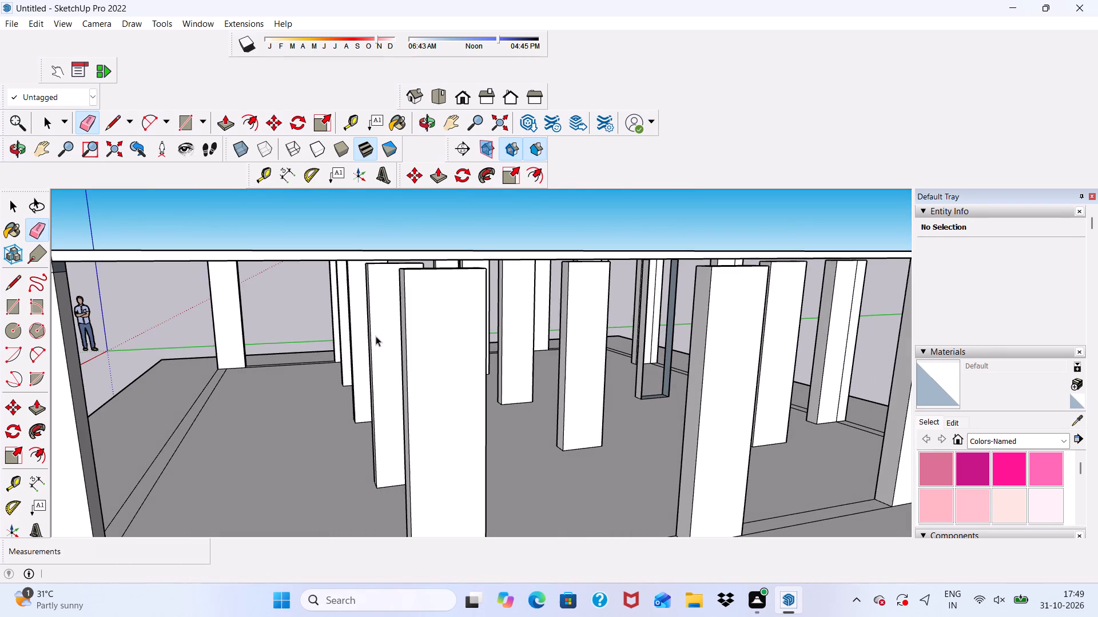
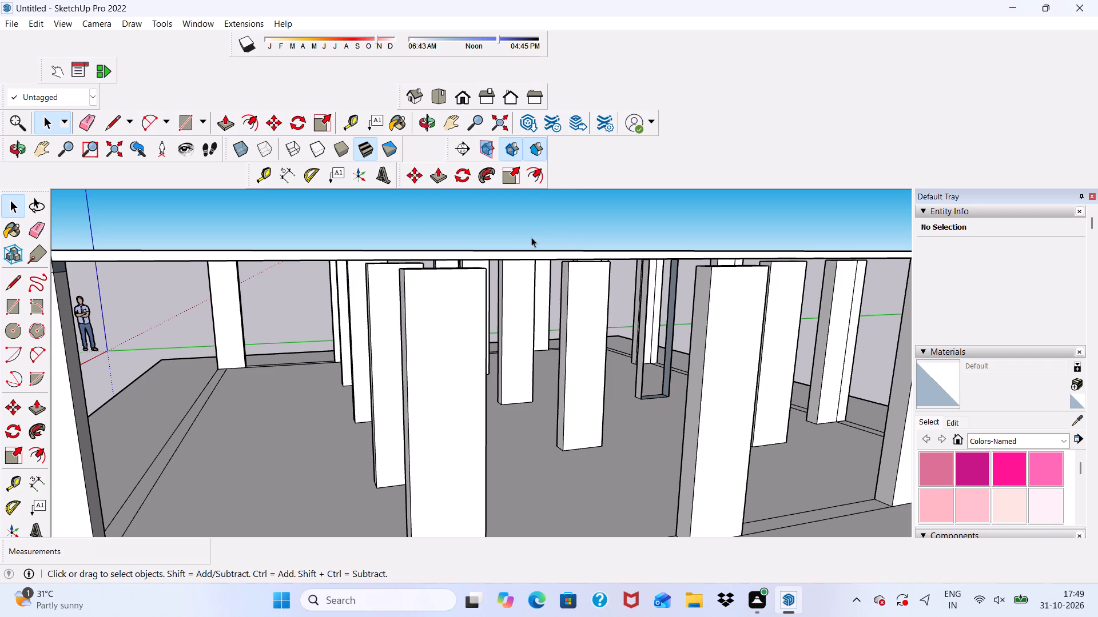
# Push/Pull the base face of the hollow interior column up to the roof slab's underside.
pyautogui.click(435, 175)
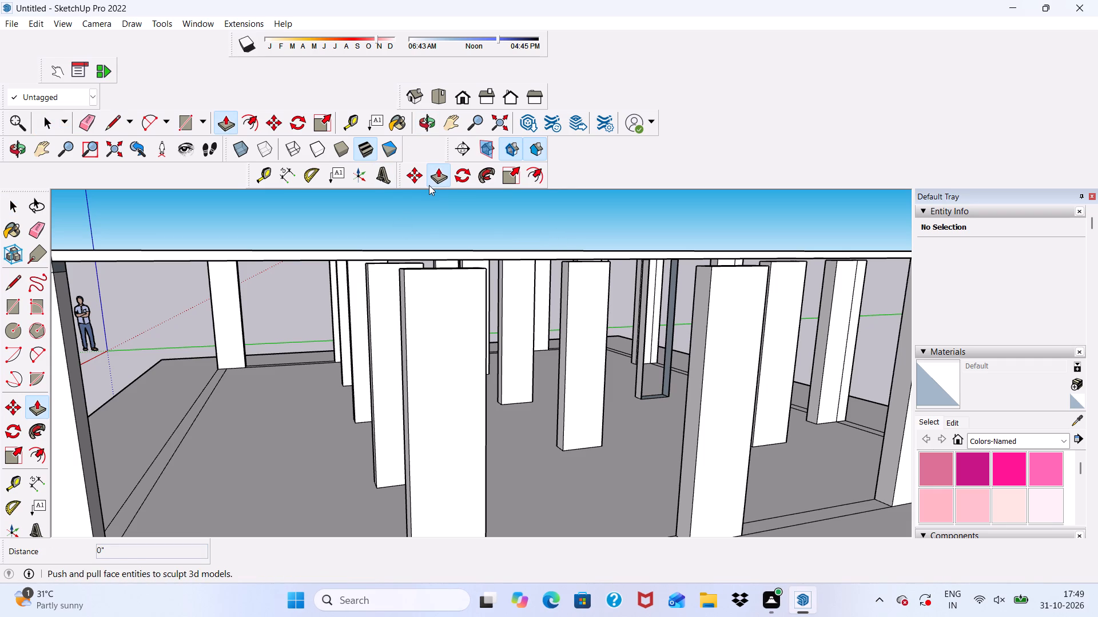
pyautogui.press('space')
pyautogui.scroll(4, 663, 360)
pyautogui.scroll(3, 641, 407)
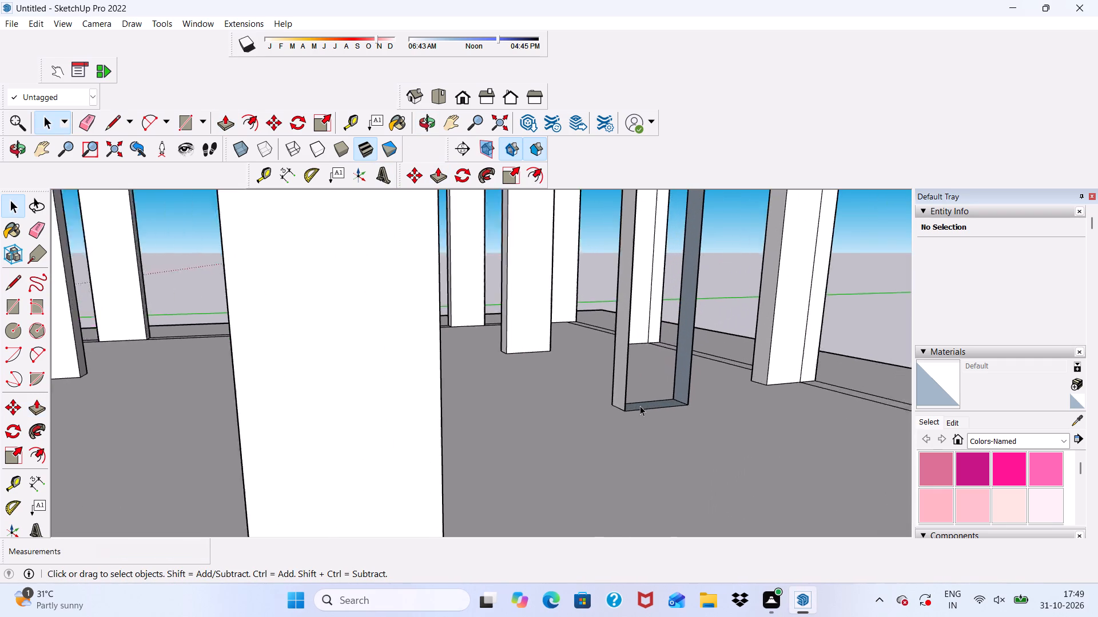
pyautogui.scroll(6, 640, 406)
pyautogui.click(639, 404)
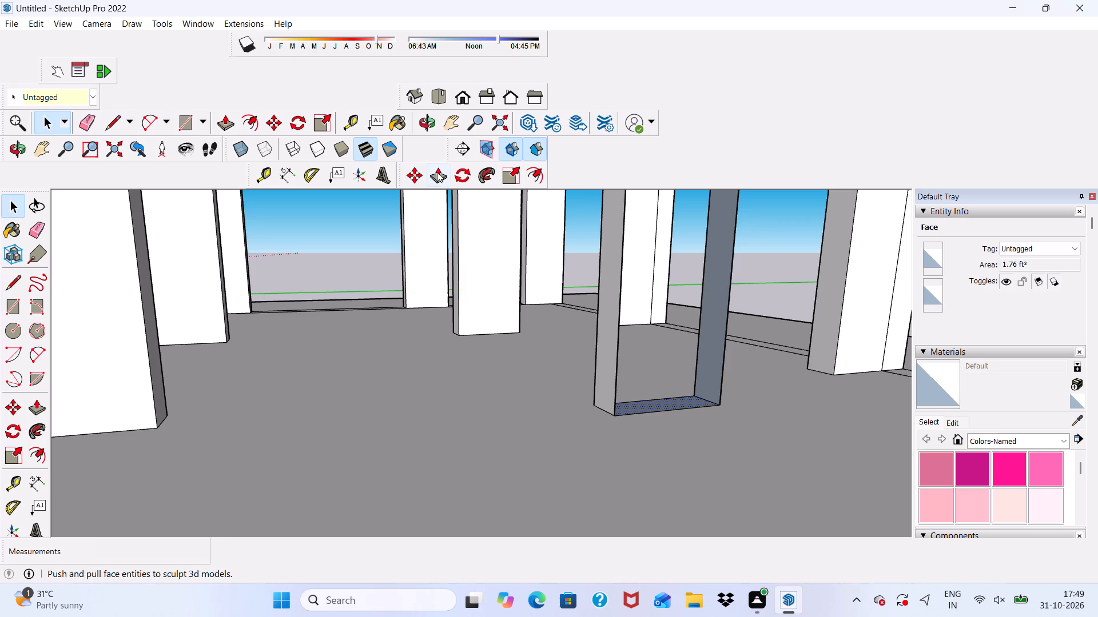
pyautogui.click(437, 172)
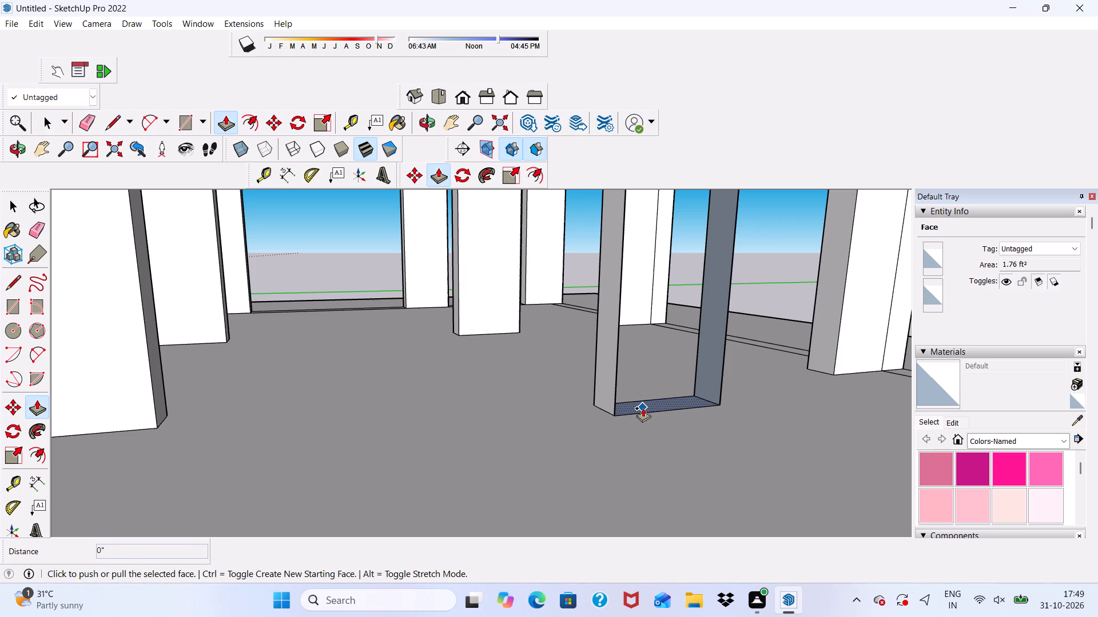
pyautogui.click(643, 408)
pyautogui.scroll(-5, 635, 356)
pyautogui.scroll(17, 637, 378)
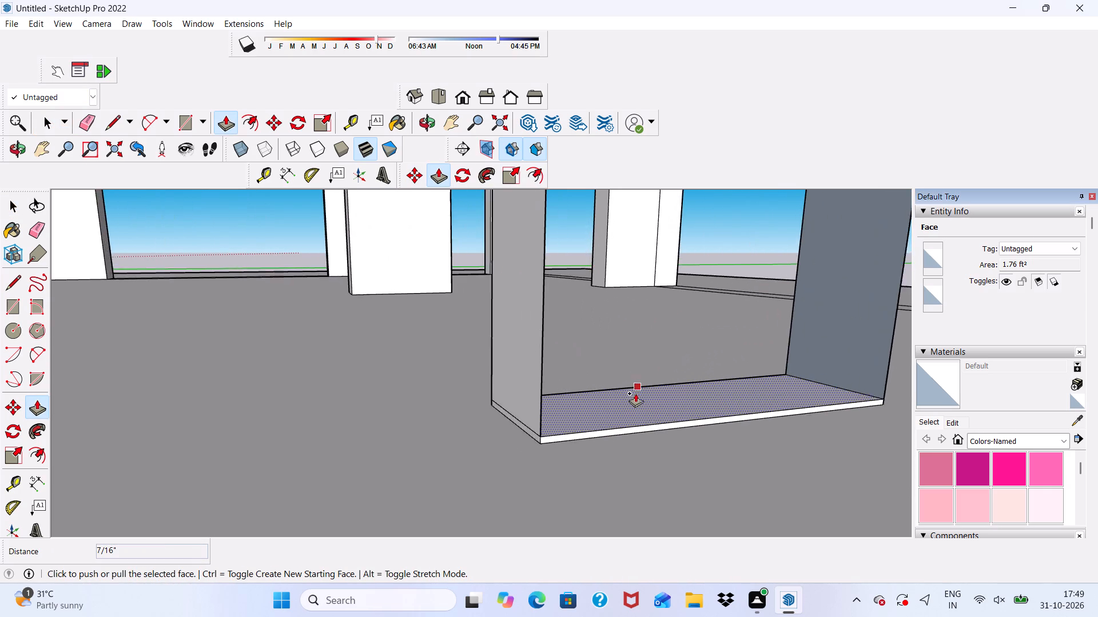
pyautogui.click(628, 408)
pyautogui.scroll(-19, 582, 303)
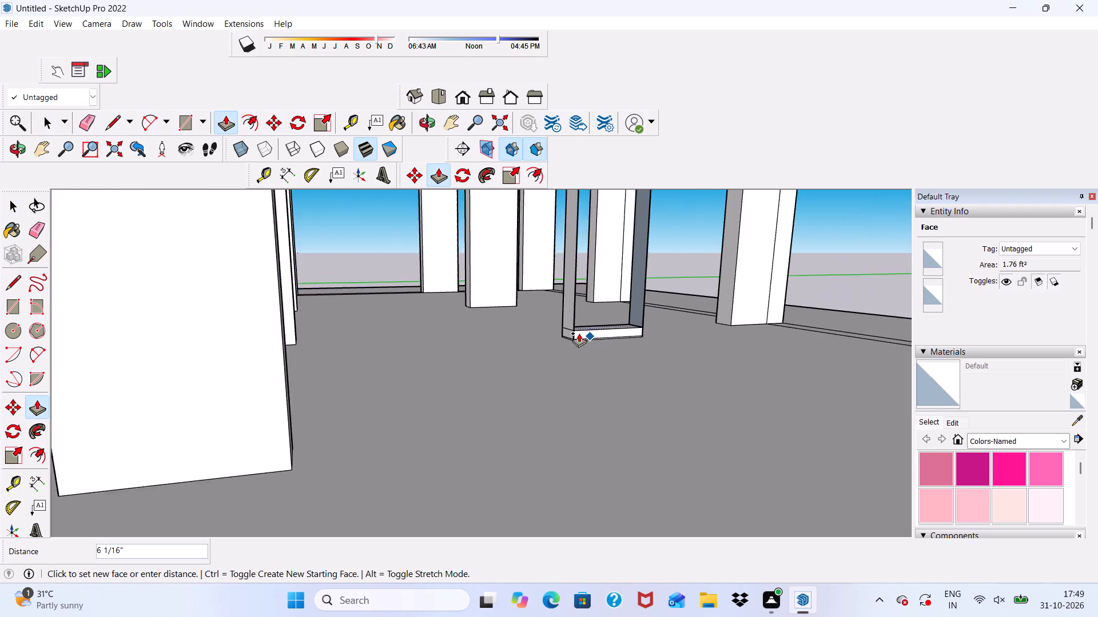
pyautogui.scroll(-13, 579, 333)
pyautogui.click(464, 102)
pyautogui.scroll(-10, 502, 313)
pyautogui.scroll(7, 573, 360)
pyautogui.scroll(11, 571, 262)
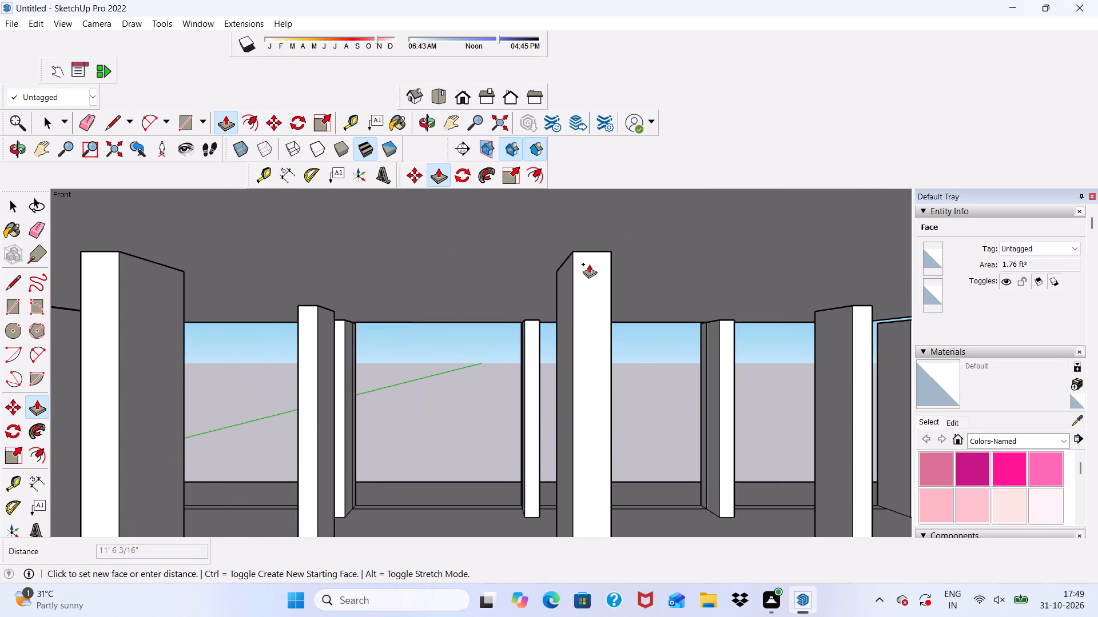
pyautogui.scroll(3, 583, 255)
pyautogui.click(578, 254)
# Erase the vertical and horizontal seams on the slab's outer face above the wide edge column.
pyautogui.scroll(-3, 558, 274)
pyautogui.moveTo(528, 326); pyautogui.dragTo(619, 330, button='middle')
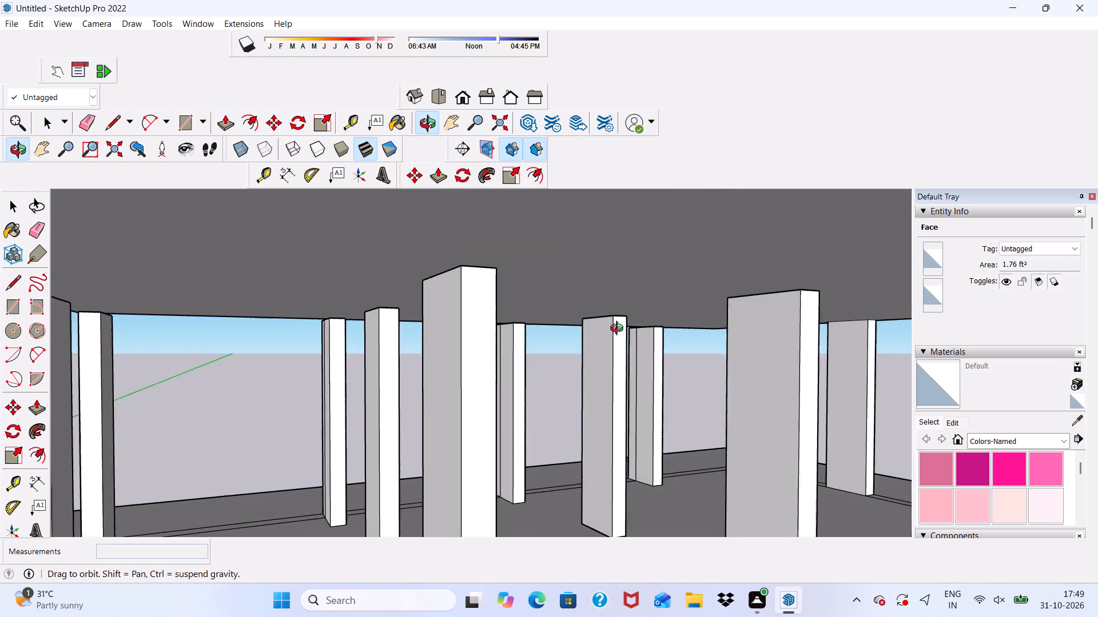
pyautogui.moveTo(619, 330); pyautogui.dragTo(592, 334, button='middle')
pyautogui.scroll(1, 588, 334)
pyautogui.scroll(-18, 503, 332)
pyautogui.moveTo(586, 399); pyautogui.dragTo(554, 414, button='middle')
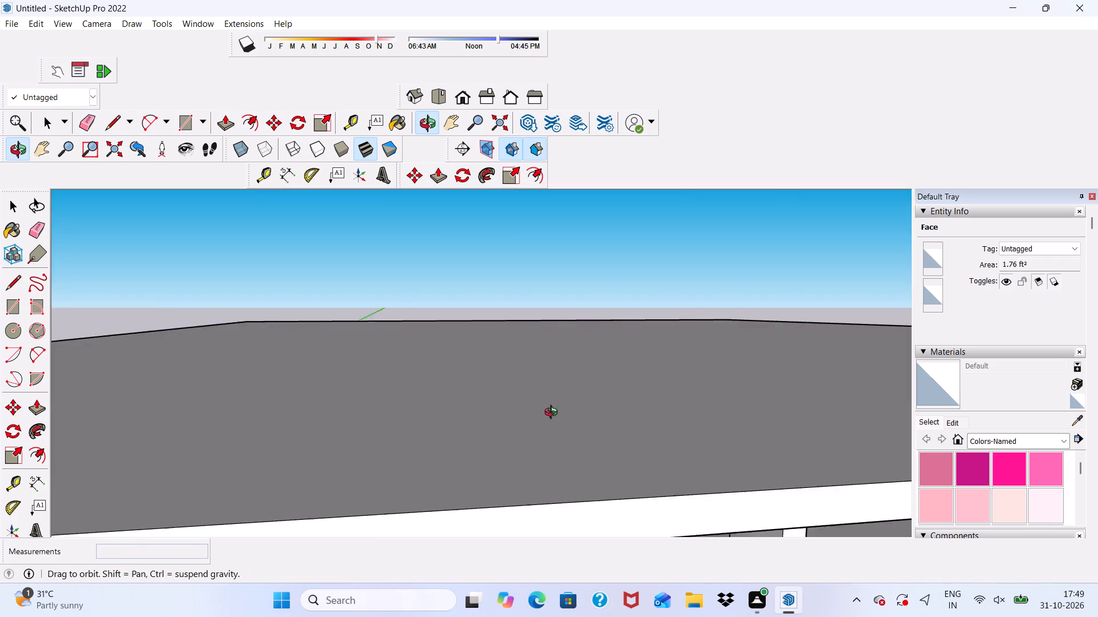
pyautogui.moveTo(554, 414); pyautogui.dragTo(181, 403, button='middle')
pyautogui.scroll(6, 434, 312)
pyautogui.press('space')
pyautogui.scroll(4, 293, 312)
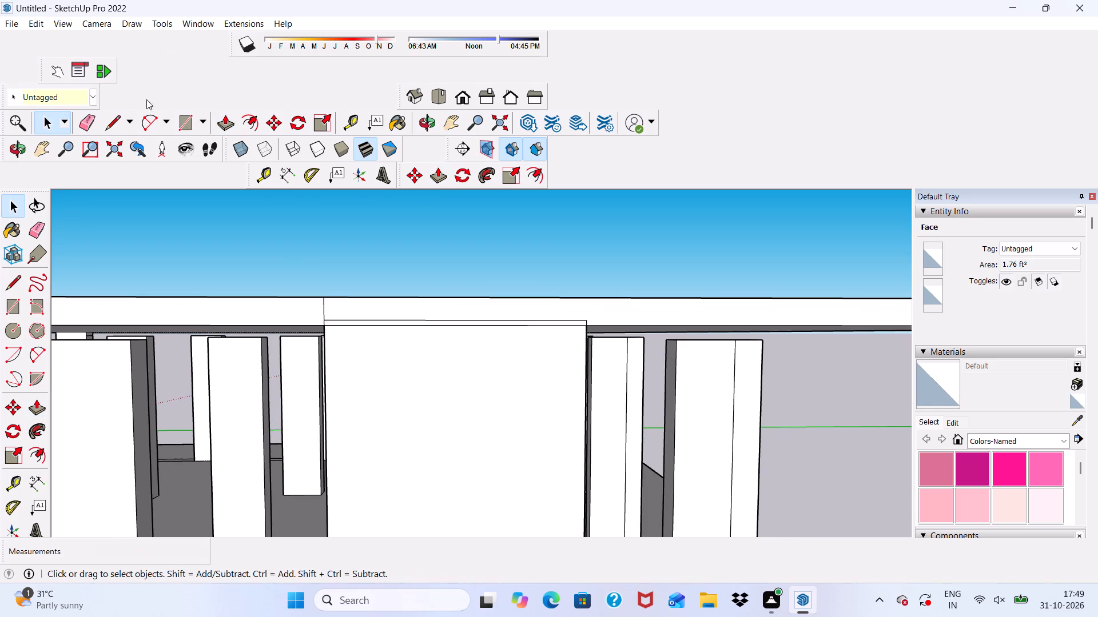
pyautogui.click(81, 117)
pyautogui.scroll(4, 335, 283)
pyautogui.scroll(-6, 317, 321)
pyautogui.scroll(4, 296, 362)
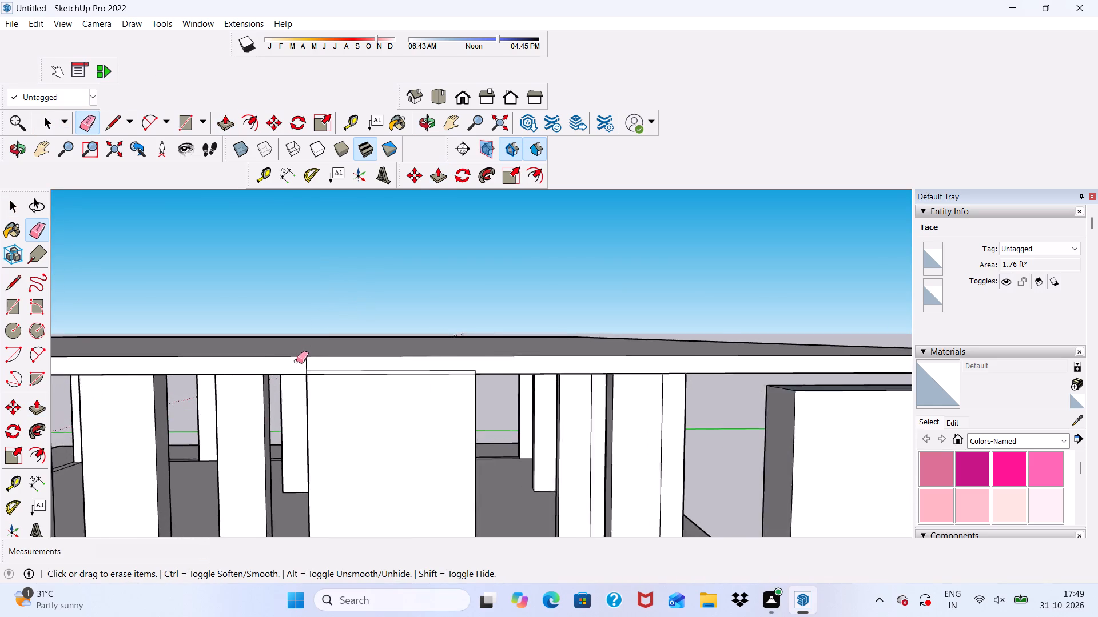
pyautogui.scroll(2, 296, 361)
pyautogui.moveTo(304, 366); pyautogui.dragTo(314, 367)
pyautogui.click(317, 372)
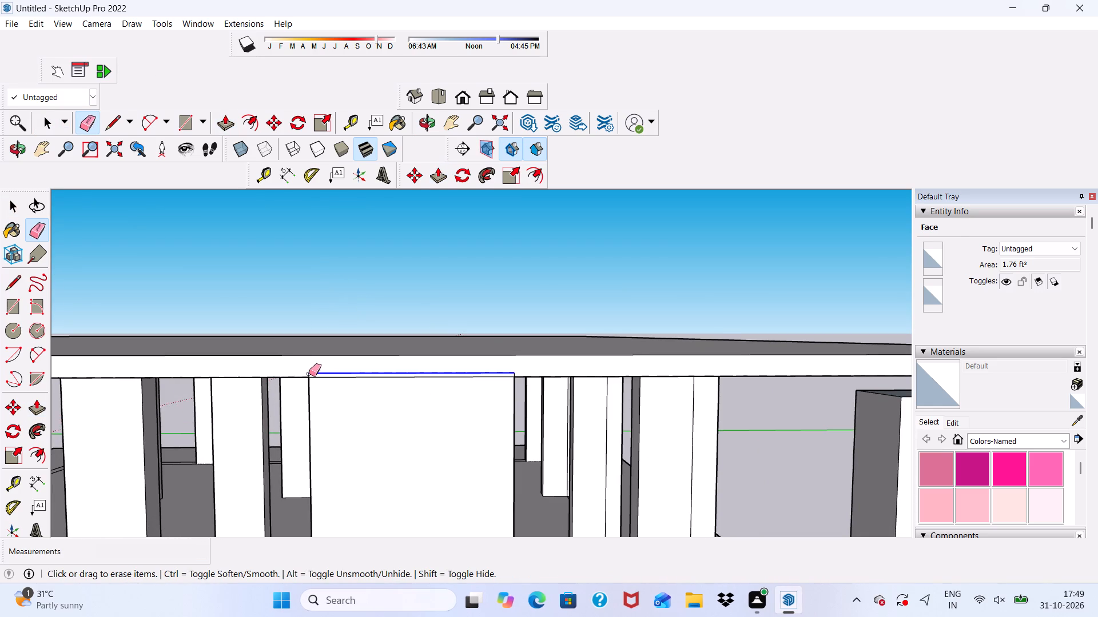
pyautogui.click(309, 374)
pyautogui.moveTo(510, 371); pyautogui.dragTo(515, 372)
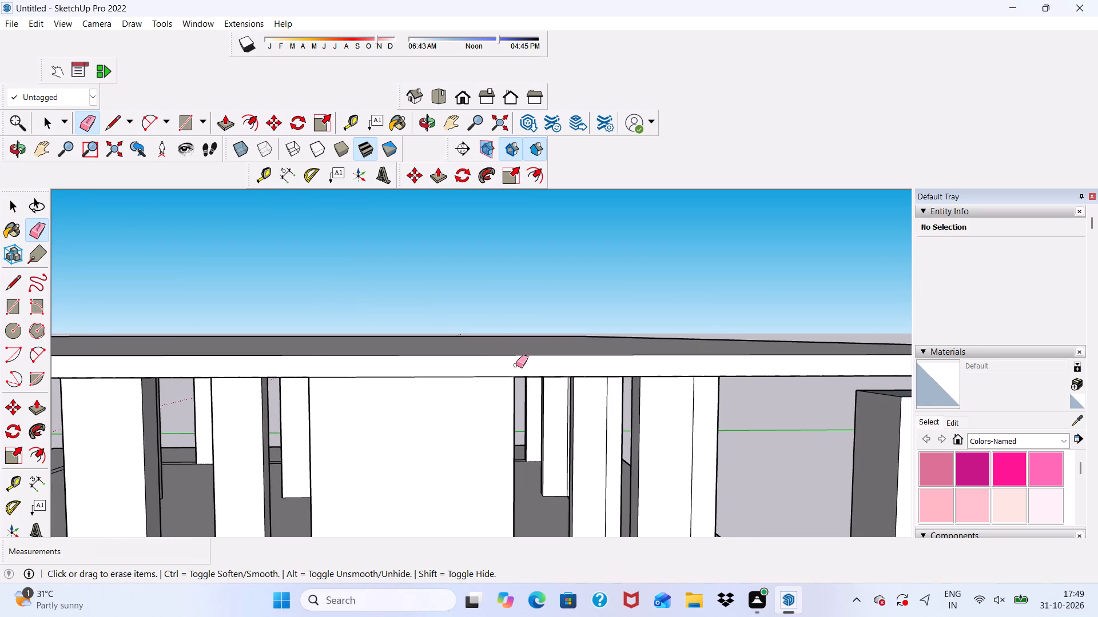
# Push/Pull the base face of the open edge column beside the corner column up to the roof slab, about 10' 3".
pyautogui.scroll(-6, 488, 334)
pyautogui.moveTo(544, 343); pyautogui.dragTo(376, 331, button='middle')
pyautogui.scroll(-1, 544, 343)
pyautogui.scroll(1, 388, 338)
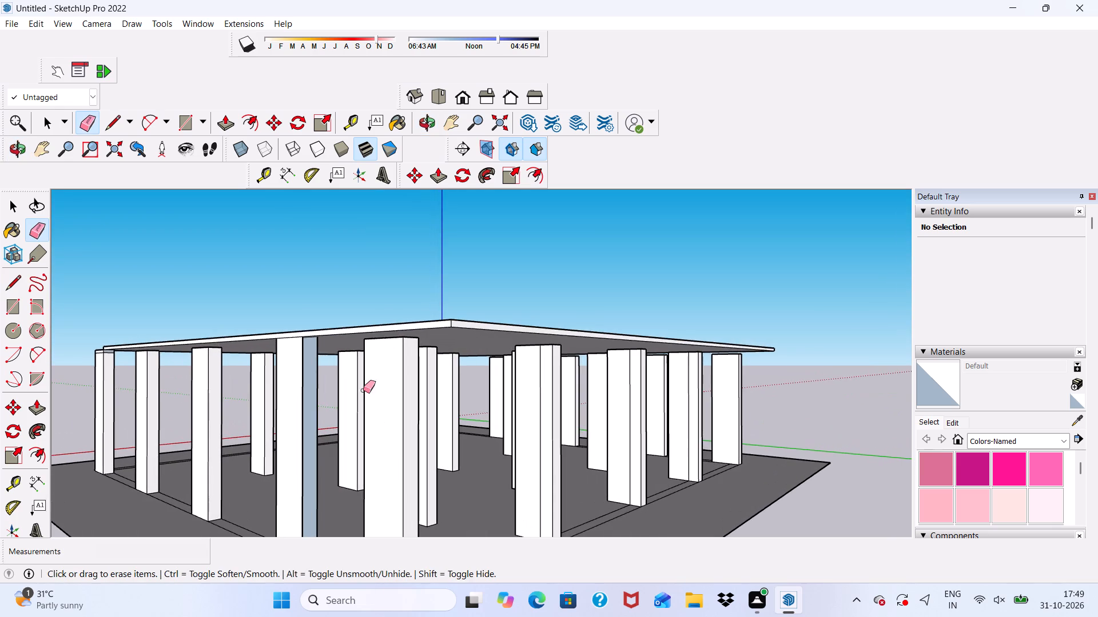
pyautogui.moveTo(363, 392); pyautogui.dragTo(363, 402, button='middle')
pyautogui.press('space')
pyautogui.click(223, 117)
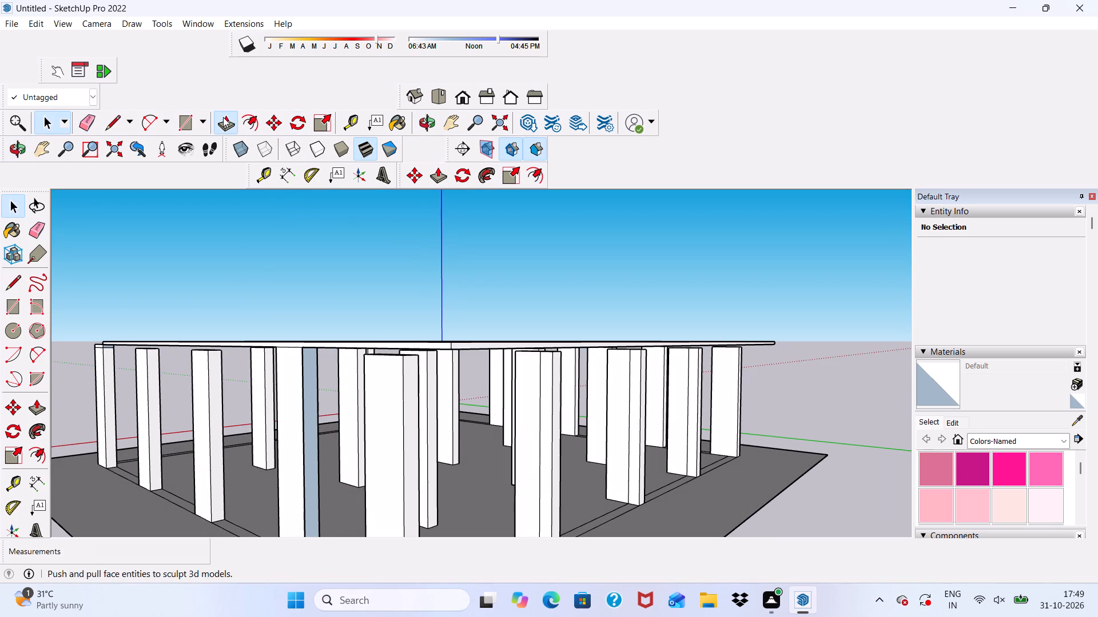
pyautogui.scroll(-1, 307, 384)
pyautogui.scroll(5, 307, 416)
pyautogui.scroll(-6, 276, 219)
pyautogui.scroll(15, 323, 460)
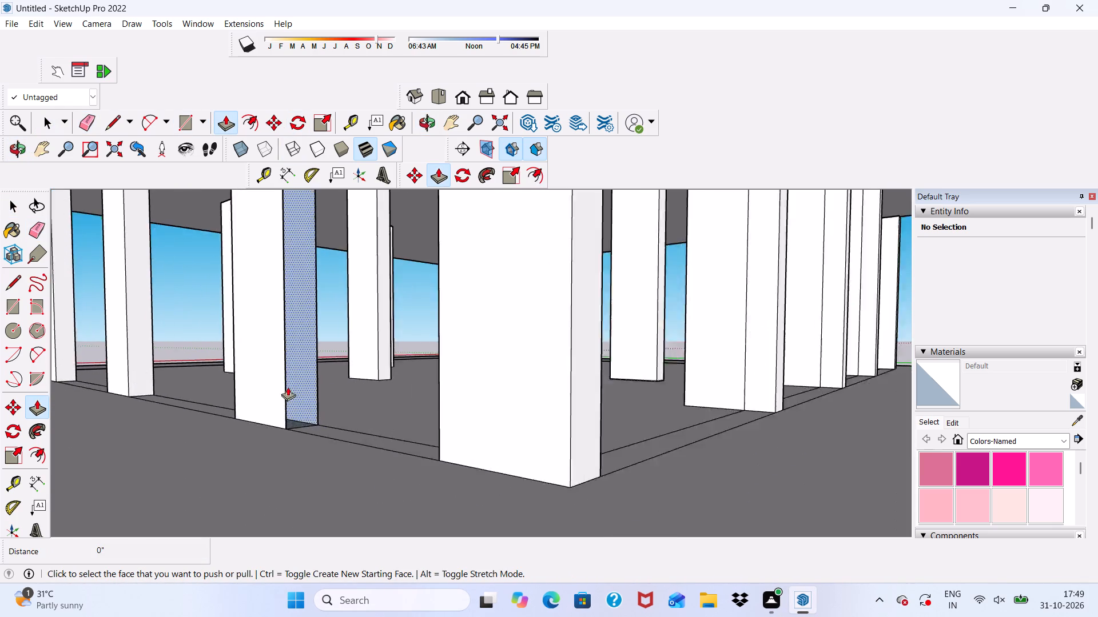
pyautogui.scroll(11, 288, 387)
pyautogui.click(294, 440)
pyautogui.scroll(-4, 294, 352)
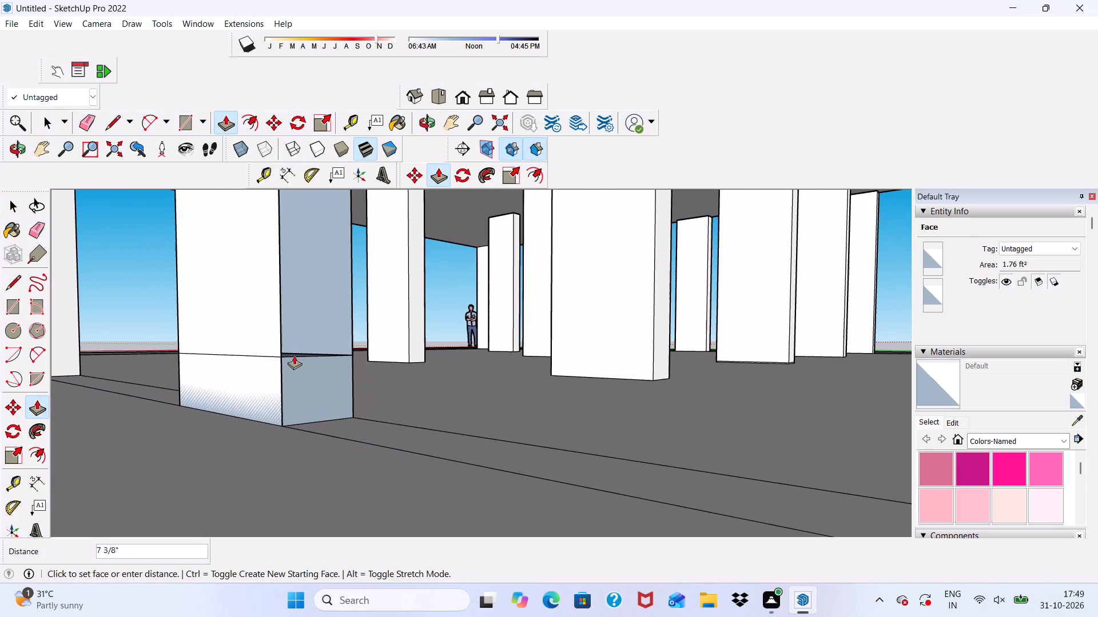
pyautogui.scroll(-20, 294, 355)
pyautogui.scroll(-2, 294, 355)
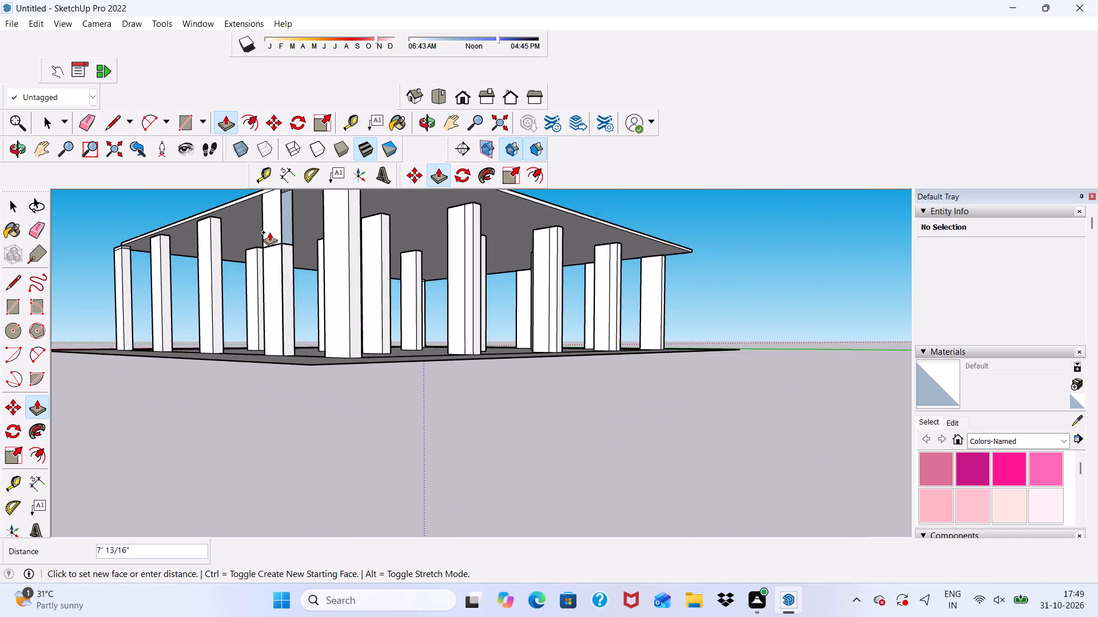
pyautogui.scroll(6, 269, 224)
pyautogui.scroll(-6, 277, 311)
pyautogui.scroll(14, 287, 278)
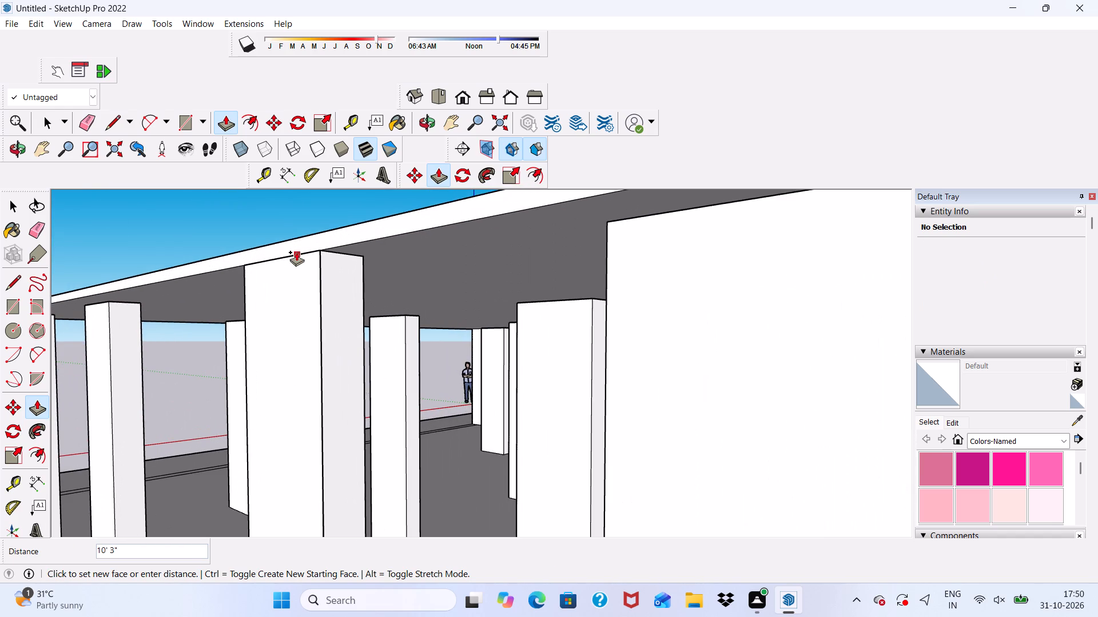
pyautogui.click(296, 252)
# Push/Pull the corner column's top face up about 3 9/16" into the roof slab.
pyautogui.scroll(-5, 287, 267)
pyautogui.scroll(1, 336, 343)
pyautogui.moveTo(337, 343); pyautogui.dragTo(348, 379, button='middle')
pyautogui.scroll(5, 316, 285)
pyautogui.press('space')
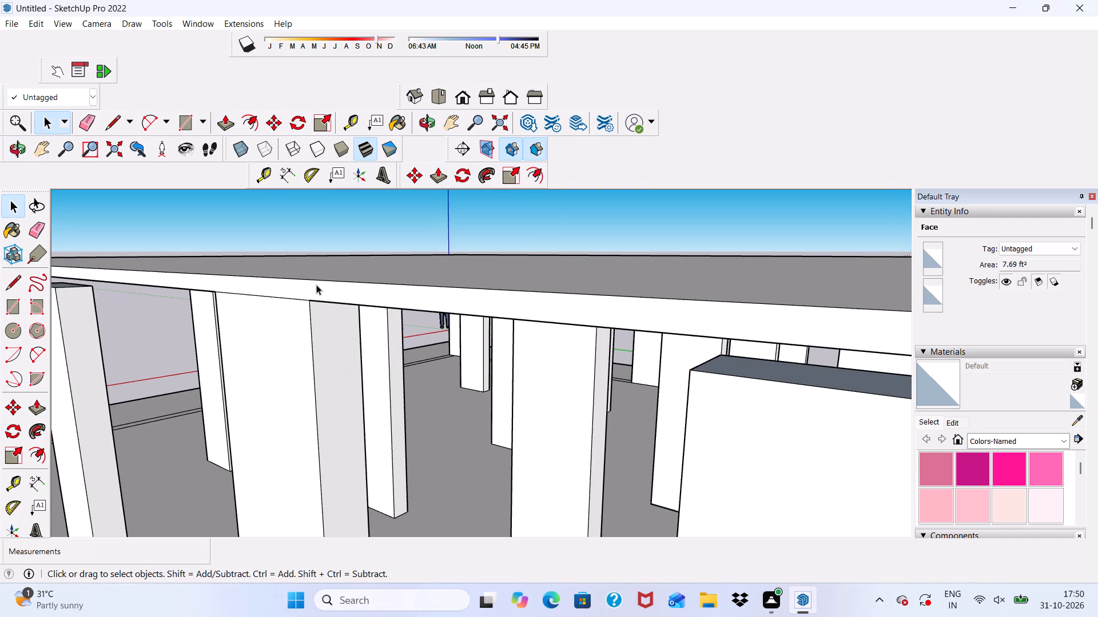
pyautogui.scroll(4, 754, 363)
pyautogui.click(752, 364)
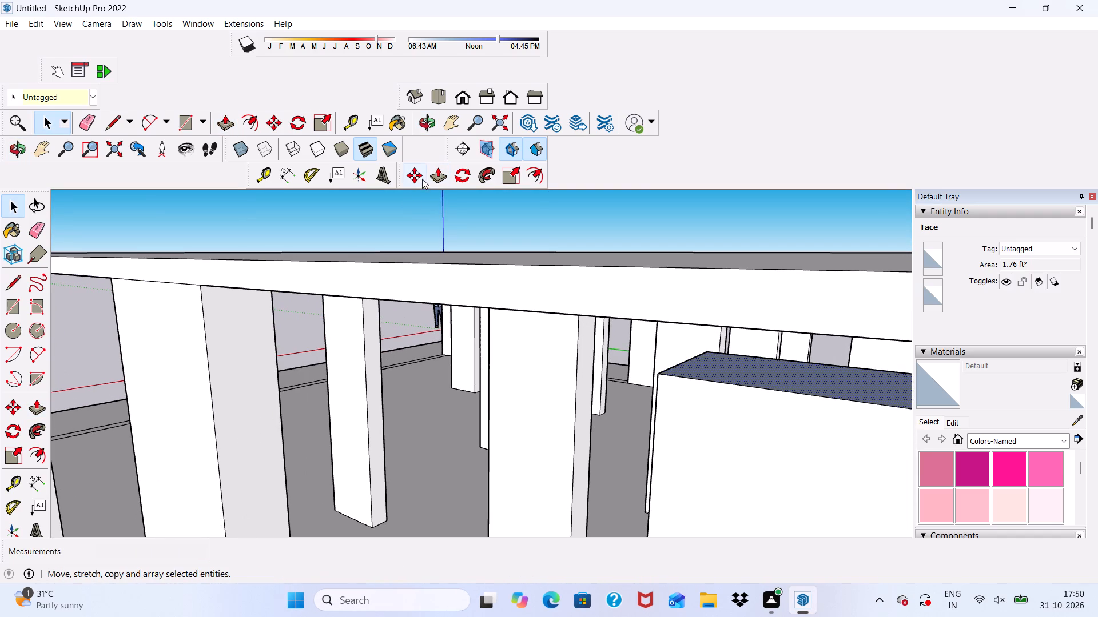
pyautogui.click(433, 175)
pyautogui.click(691, 361)
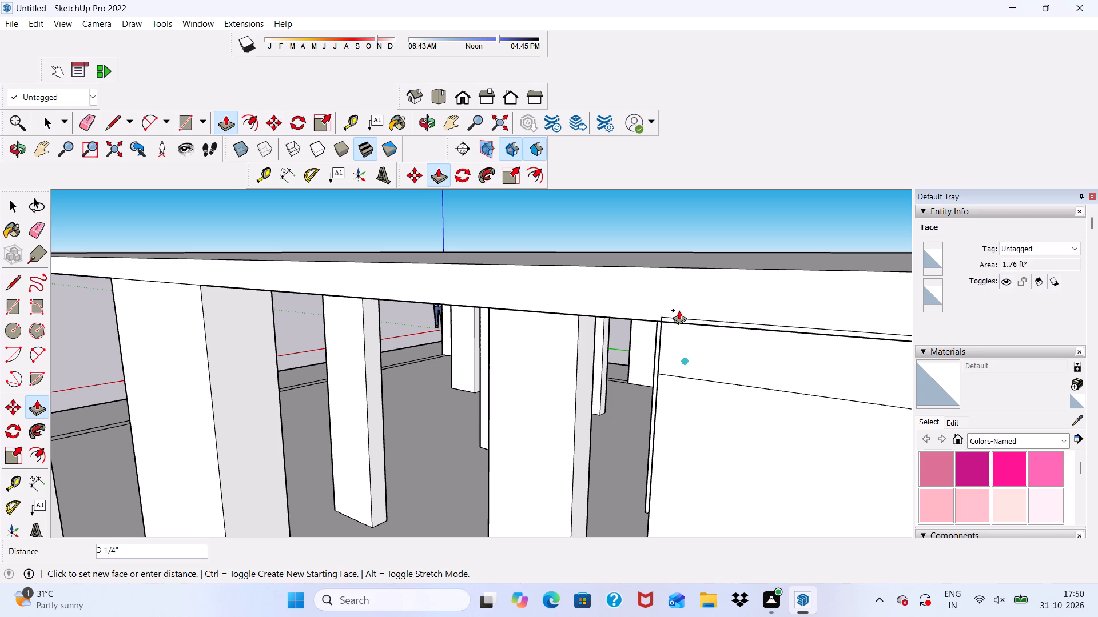
pyautogui.click(677, 306)
# Erase the horizontal seam and its side stub on the slab's outer face above the corner column.
pyautogui.scroll(-4, 436, 277)
pyautogui.scroll(1, 62, 169)
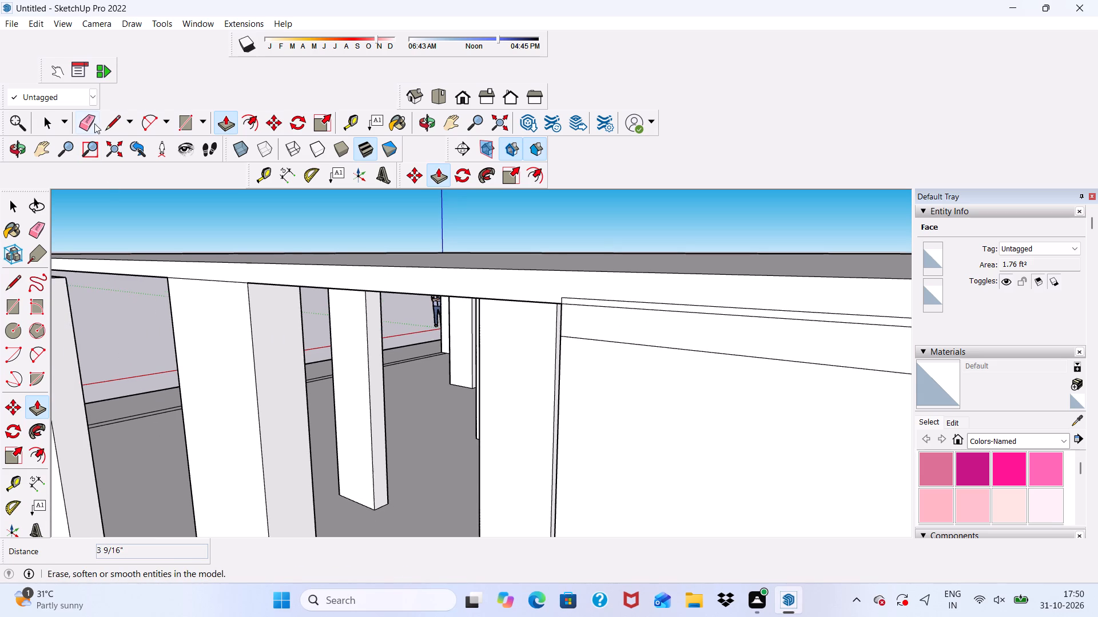
pyautogui.click(94, 123)
pyautogui.scroll(4, 534, 336)
pyautogui.scroll(-5, 543, 301)
pyautogui.scroll(5, 582, 259)
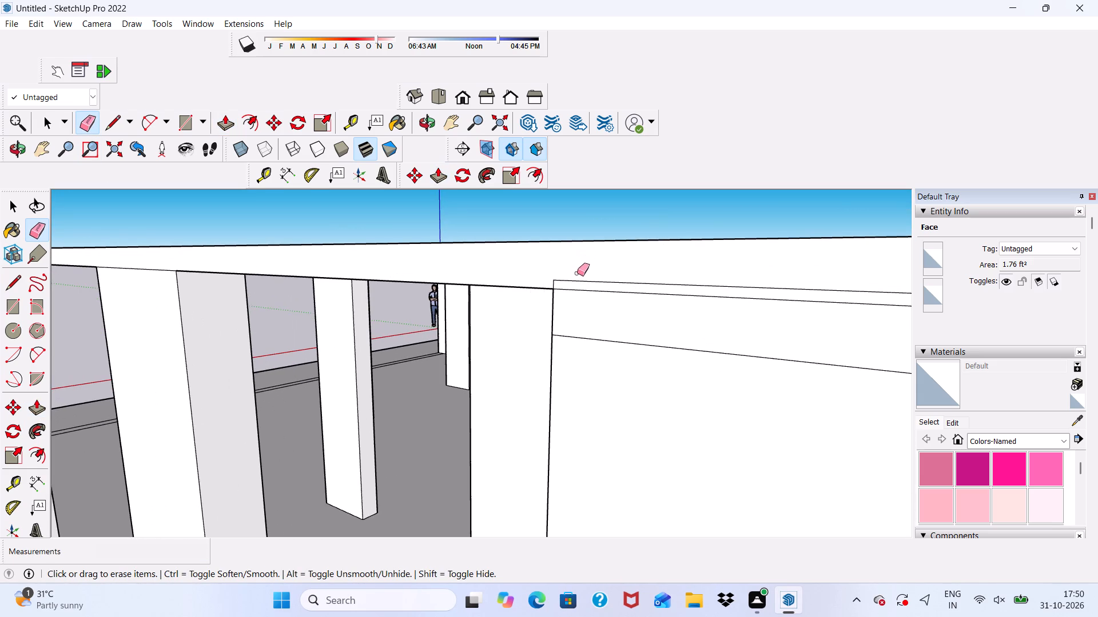
pyautogui.moveTo(577, 274); pyautogui.dragTo(577, 283)
pyautogui.moveTo(555, 283); pyautogui.dragTo(543, 279)
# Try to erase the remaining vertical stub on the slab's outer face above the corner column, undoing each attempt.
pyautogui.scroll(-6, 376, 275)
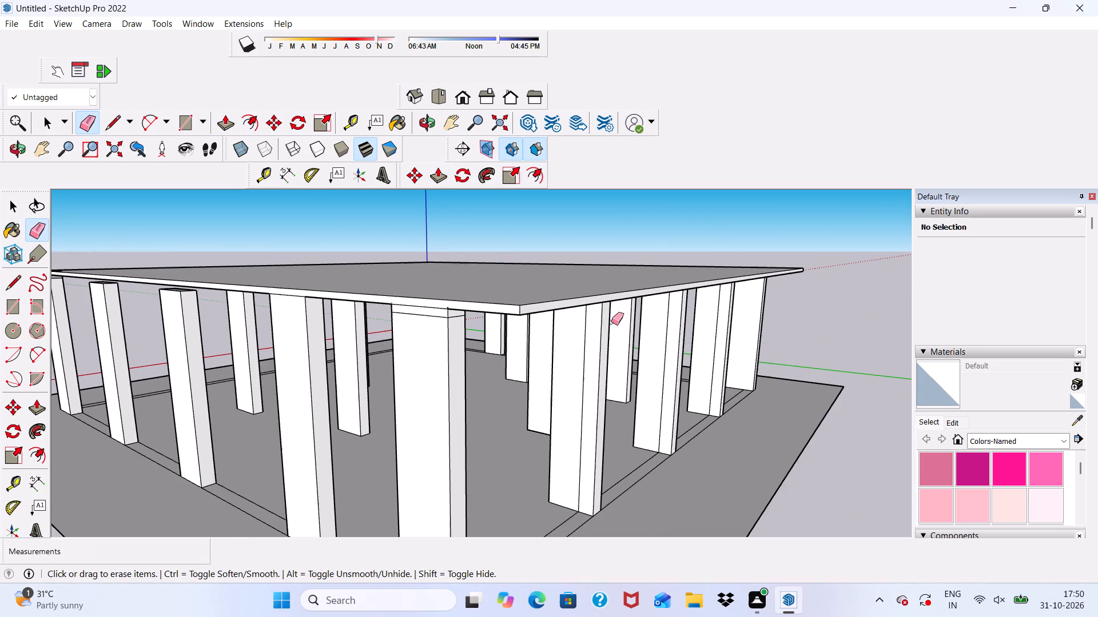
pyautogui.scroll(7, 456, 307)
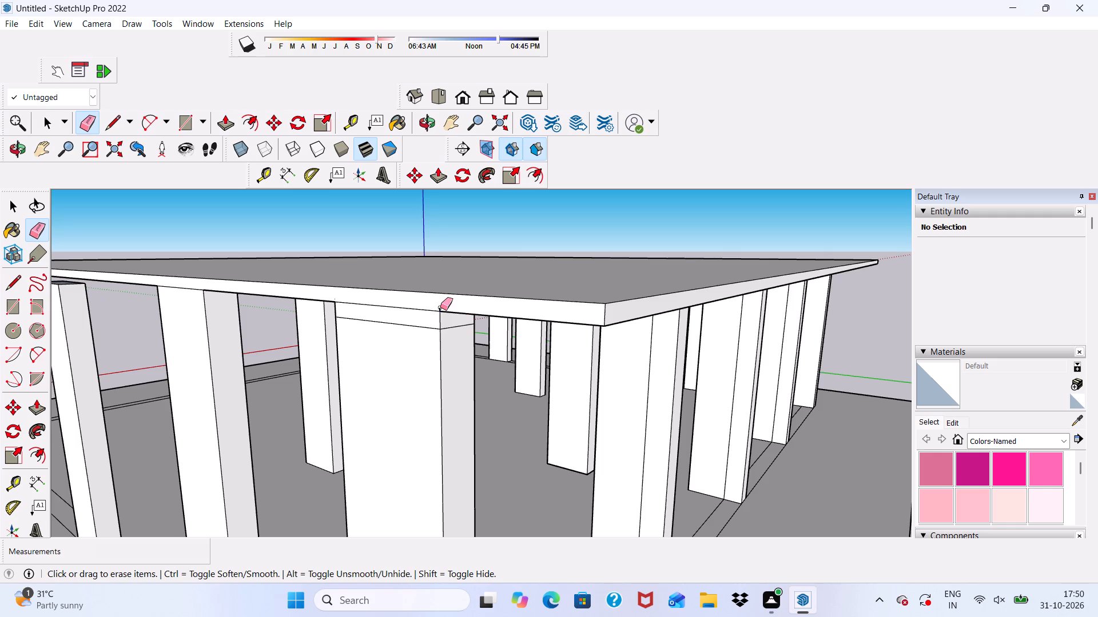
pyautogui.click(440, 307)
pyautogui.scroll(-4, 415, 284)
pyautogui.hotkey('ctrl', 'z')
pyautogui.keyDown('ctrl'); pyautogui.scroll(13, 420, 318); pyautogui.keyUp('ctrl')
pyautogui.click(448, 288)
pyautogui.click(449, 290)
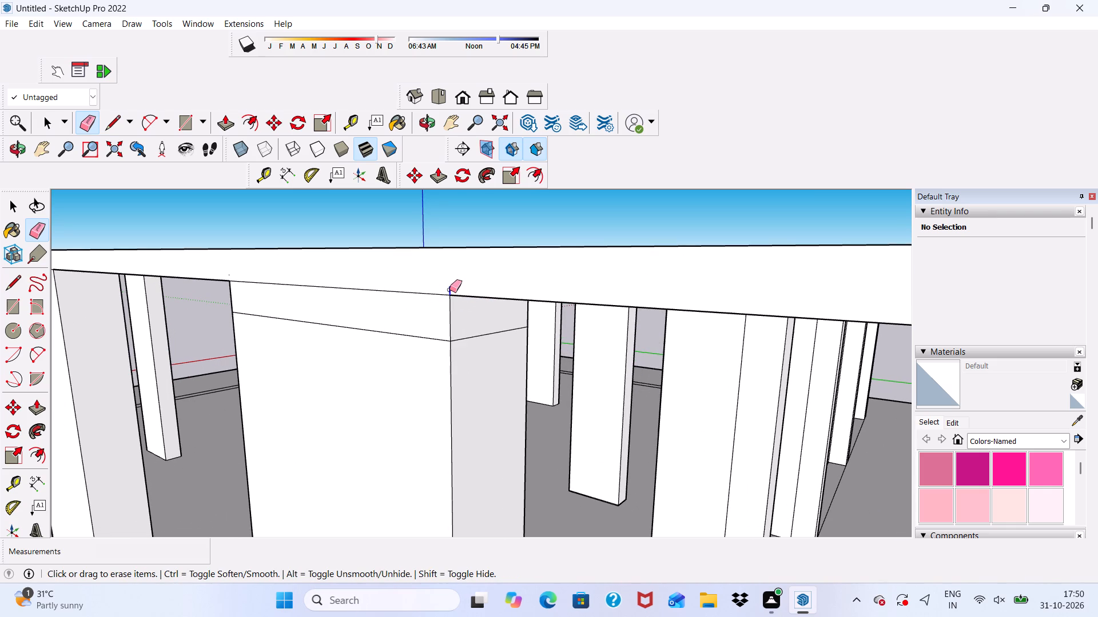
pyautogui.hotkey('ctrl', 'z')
# Push/Pull the slab's outer face above the corner column outward about 4' 4 5/8" to extend the overhang.
pyautogui.scroll(3, 449, 290)
pyautogui.press('space')
pyautogui.click(437, 280)
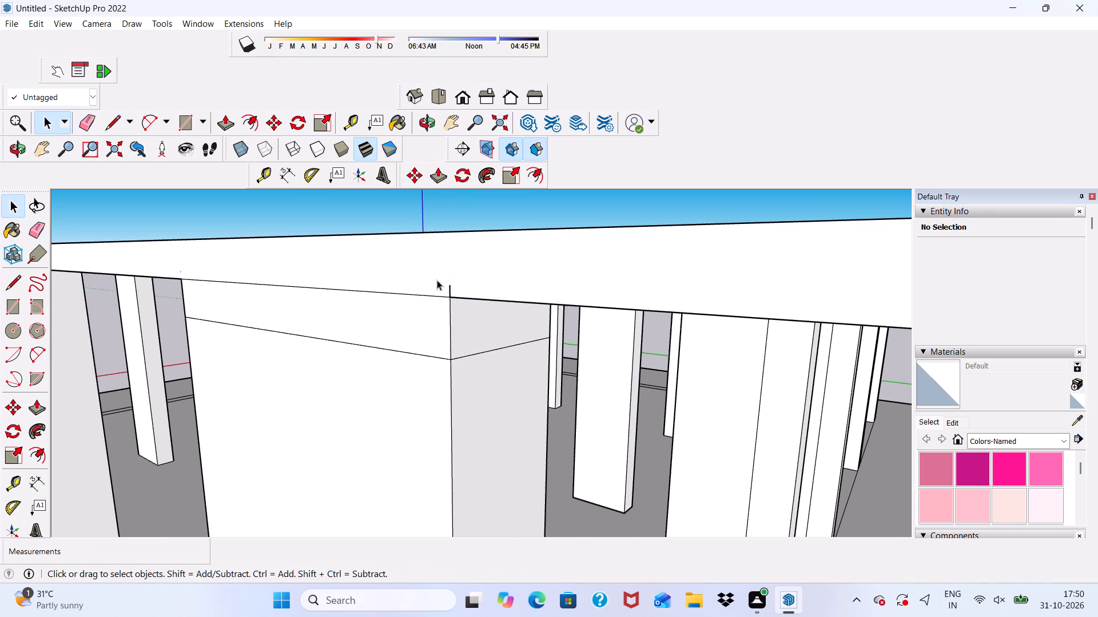
pyautogui.scroll(-12, 436, 280)
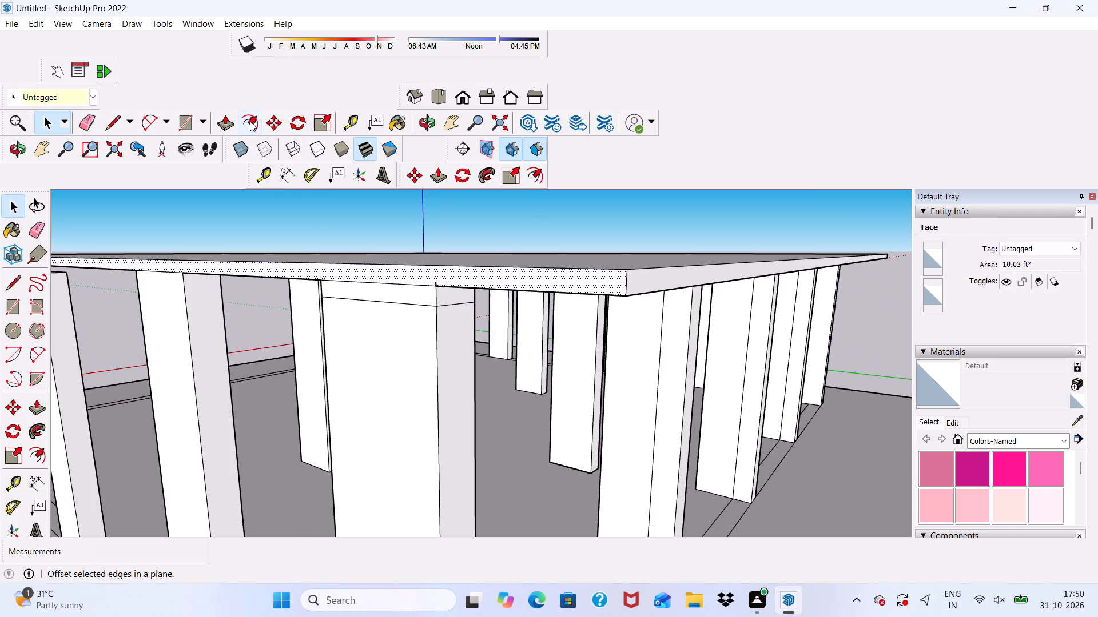
pyautogui.click(226, 118)
pyautogui.click(313, 270)
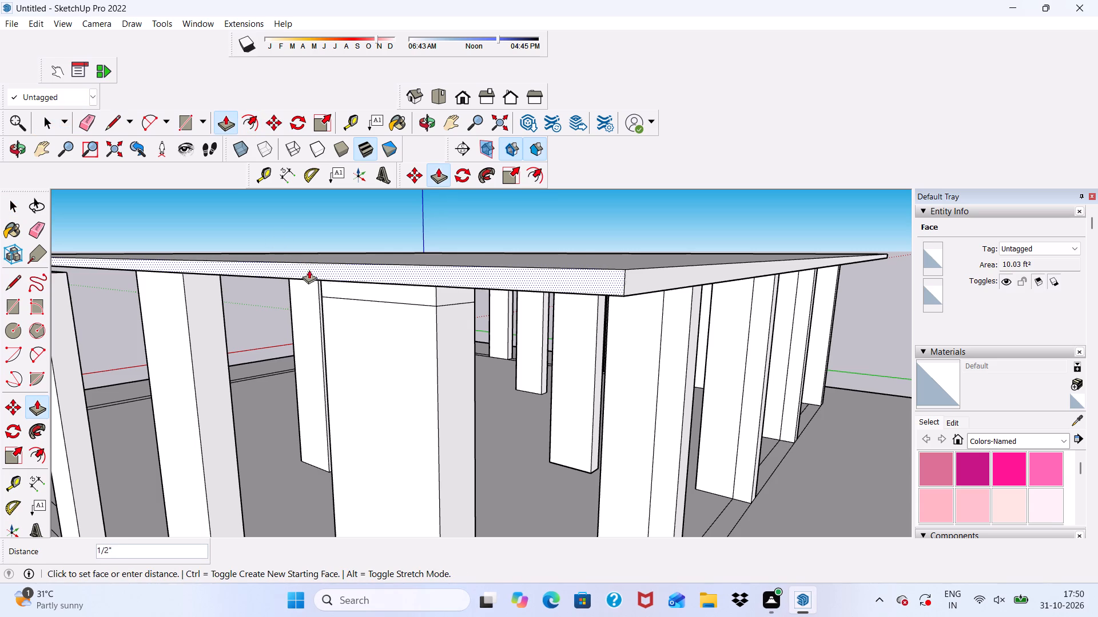
pyautogui.scroll(-15, 257, 273)
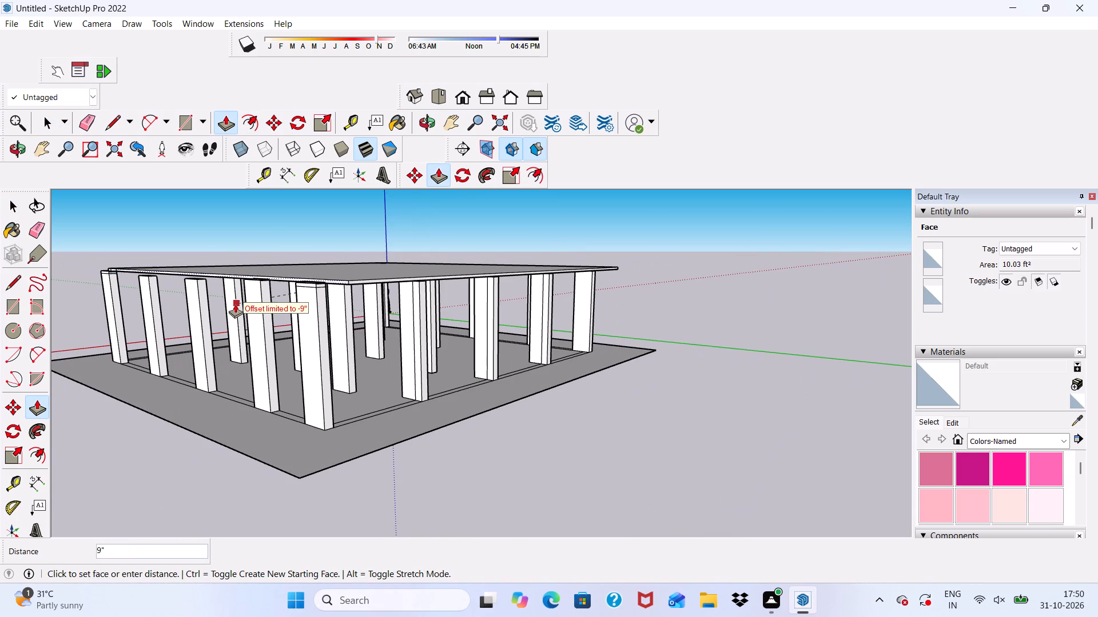
pyautogui.scroll(-2, 193, 299)
pyautogui.scroll(5, 253, 281)
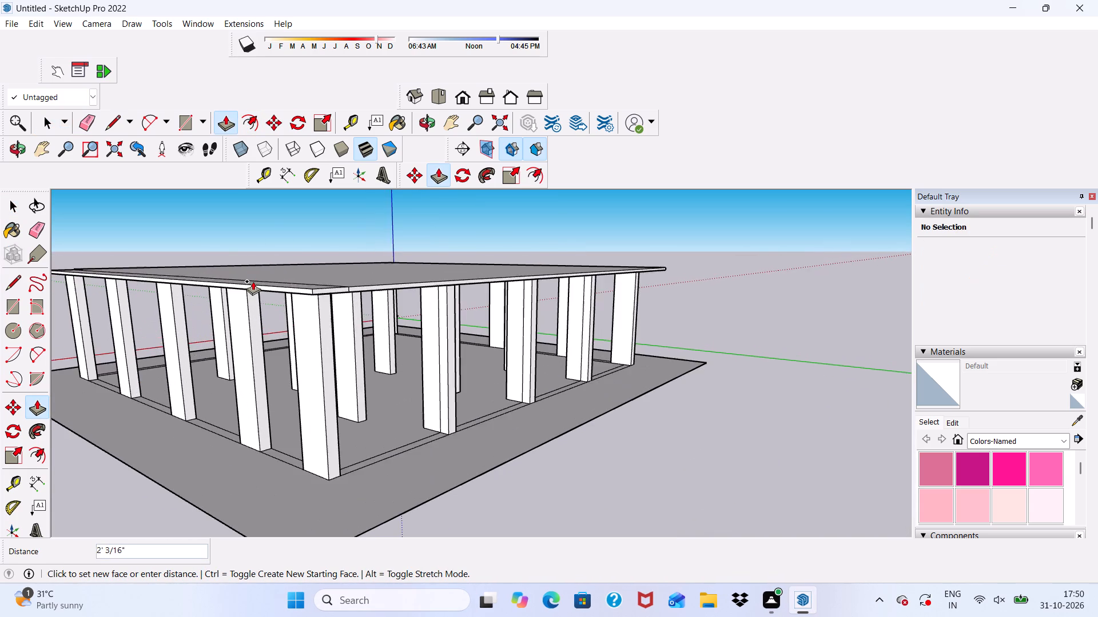
pyautogui.scroll(-1, 253, 283)
pyautogui.moveTo(254, 285); pyautogui.dragTo(328, 323, button='middle')
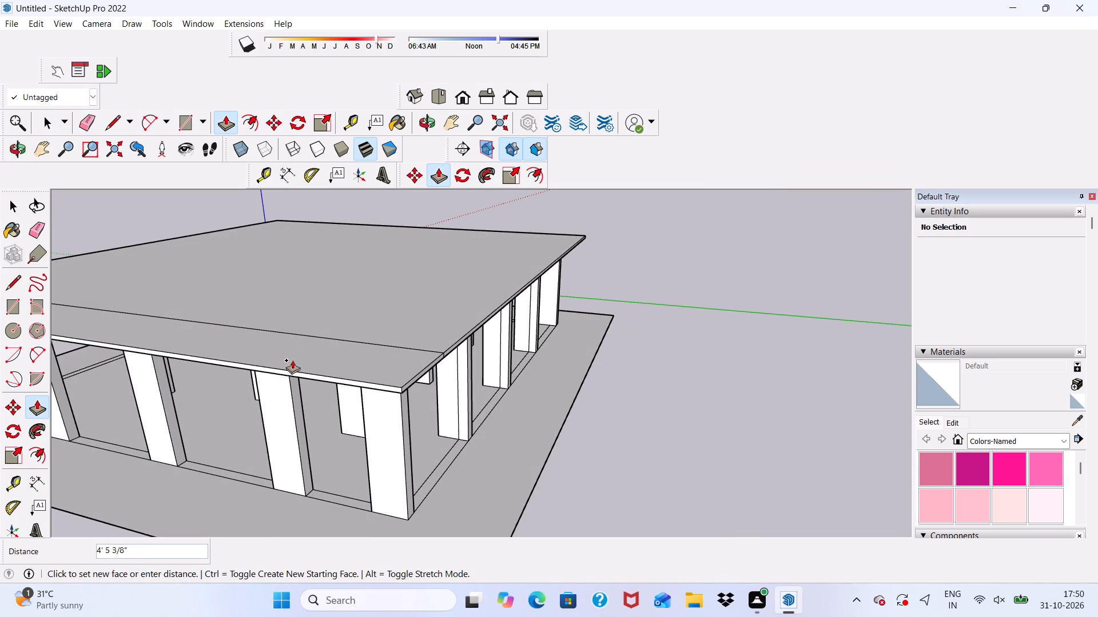
pyautogui.click(289, 351)
# Push/Pull the slab's edge face beside the corner notch outward about 2' 4 1/4" to extend the adjacent side's overhang.
pyautogui.scroll(-1, 289, 377)
pyautogui.moveTo(290, 388); pyautogui.dragTo(582, 323, button='middle')
pyautogui.scroll(-4, 575, 317)
pyautogui.moveTo(441, 249); pyautogui.dragTo(470, 330, button='middle')
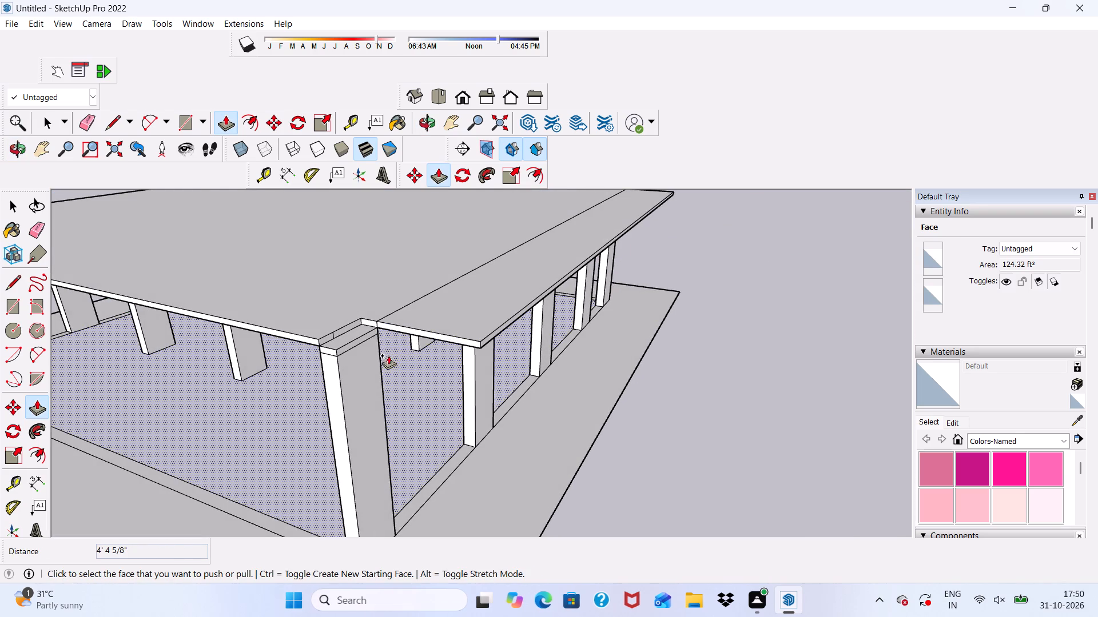
pyautogui.scroll(6, 428, 326)
pyautogui.scroll(3, 380, 324)
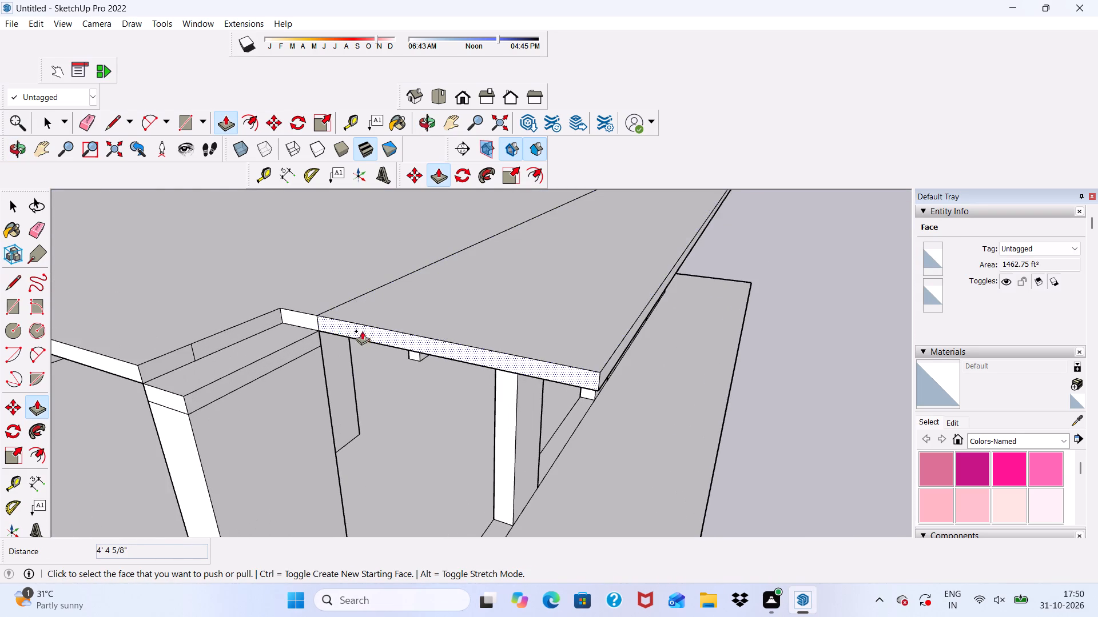
pyautogui.scroll(3, 307, 321)
pyautogui.click(348, 330)
pyautogui.scroll(-2, 87, 343)
pyautogui.scroll(2, 63, 379)
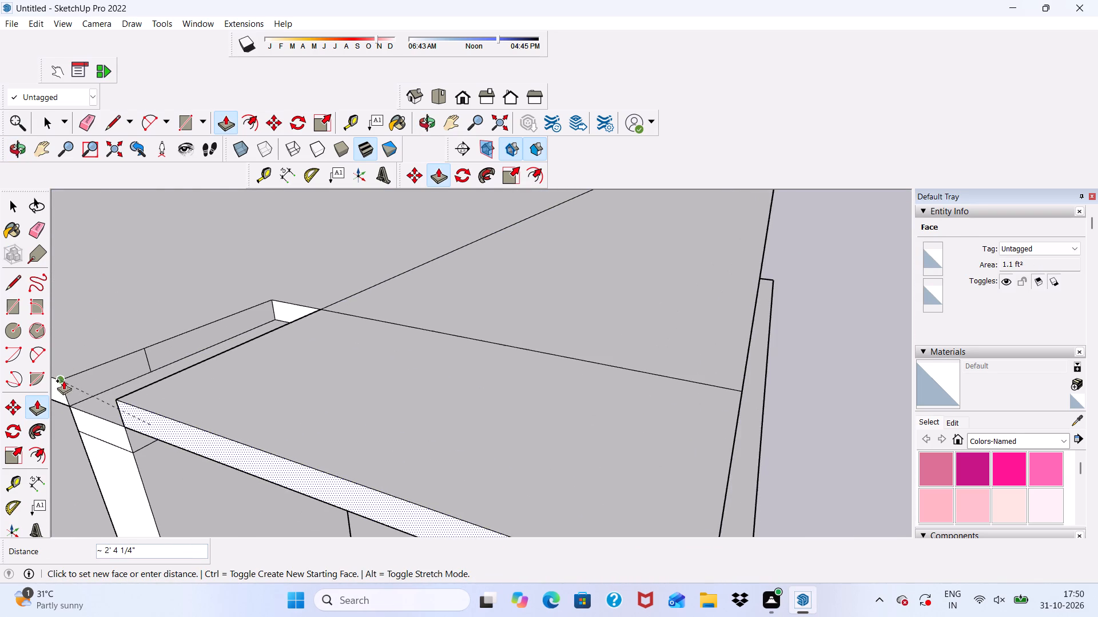
pyautogui.click(63, 386)
# Push/Pull the inner face of the slab's corner notch 10 15/16" to close the gap.
pyautogui.scroll(3, 153, 351)
pyautogui.scroll(-4, 168, 350)
pyautogui.moveTo(200, 359); pyautogui.dragTo(507, 306, button='middle')
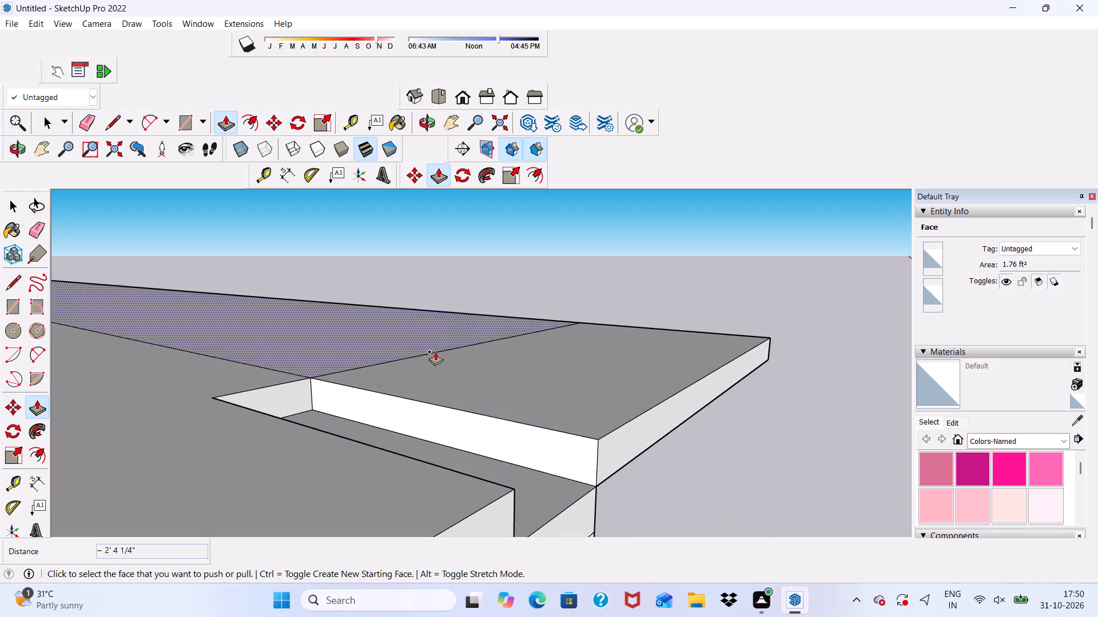
pyautogui.click(400, 407)
pyautogui.click(270, 426)
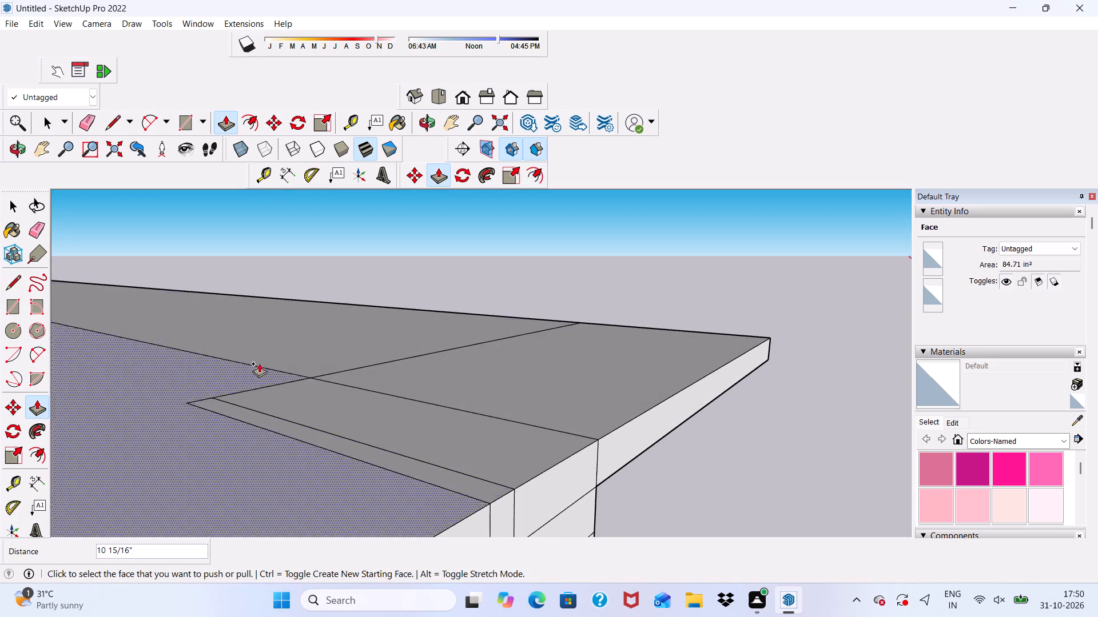
# Erase the vertical seams on the roof slab's outer face above the corner column.
pyautogui.scroll(-9, 232, 288)
pyautogui.moveTo(343, 318); pyautogui.dragTo(290, 305, button='middle')
pyautogui.scroll(7, 287, 324)
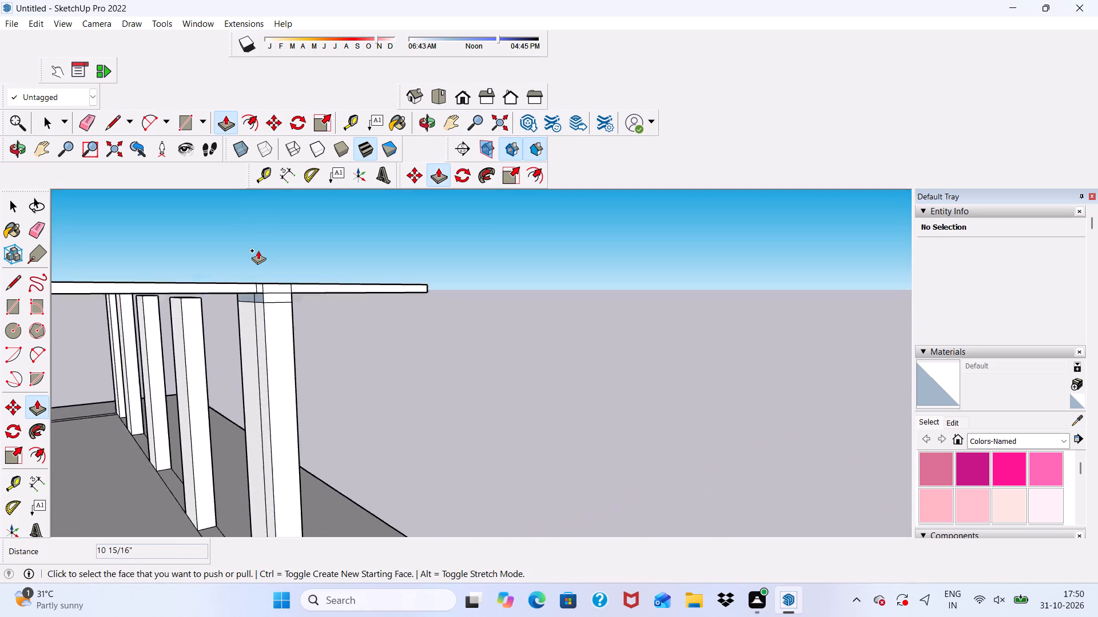
pyautogui.scroll(3, 258, 250)
pyautogui.scroll(-6, 263, 253)
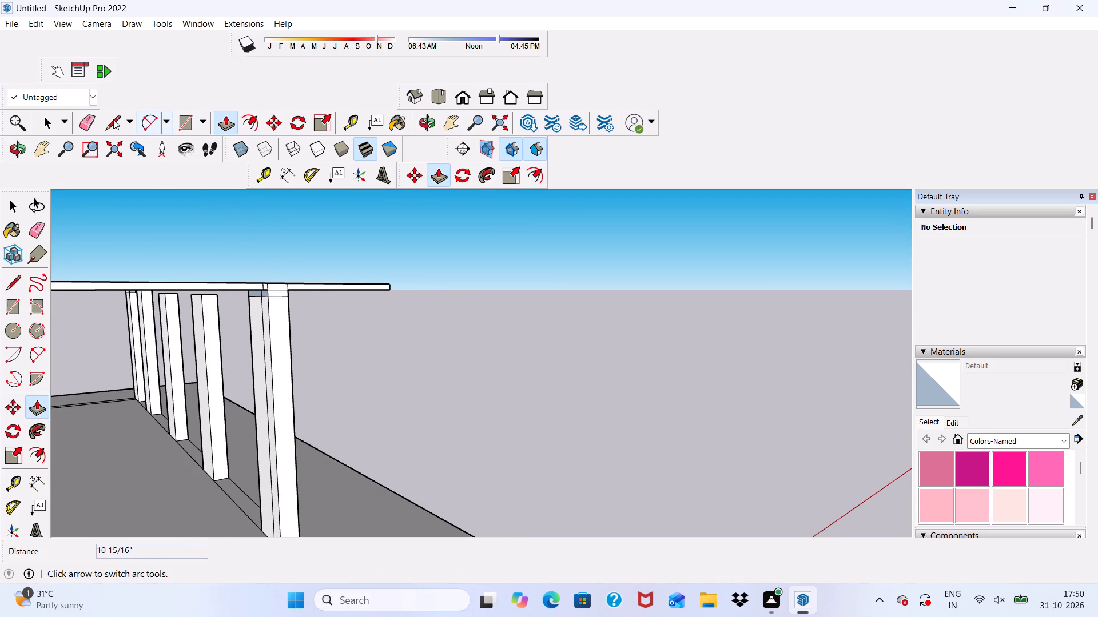
pyautogui.click(85, 122)
pyautogui.scroll(5, 259, 259)
pyautogui.scroll(-1, 332, 355)
pyautogui.moveTo(333, 355); pyautogui.dragTo(335, 370, button='middle')
pyautogui.scroll(5, 329, 373)
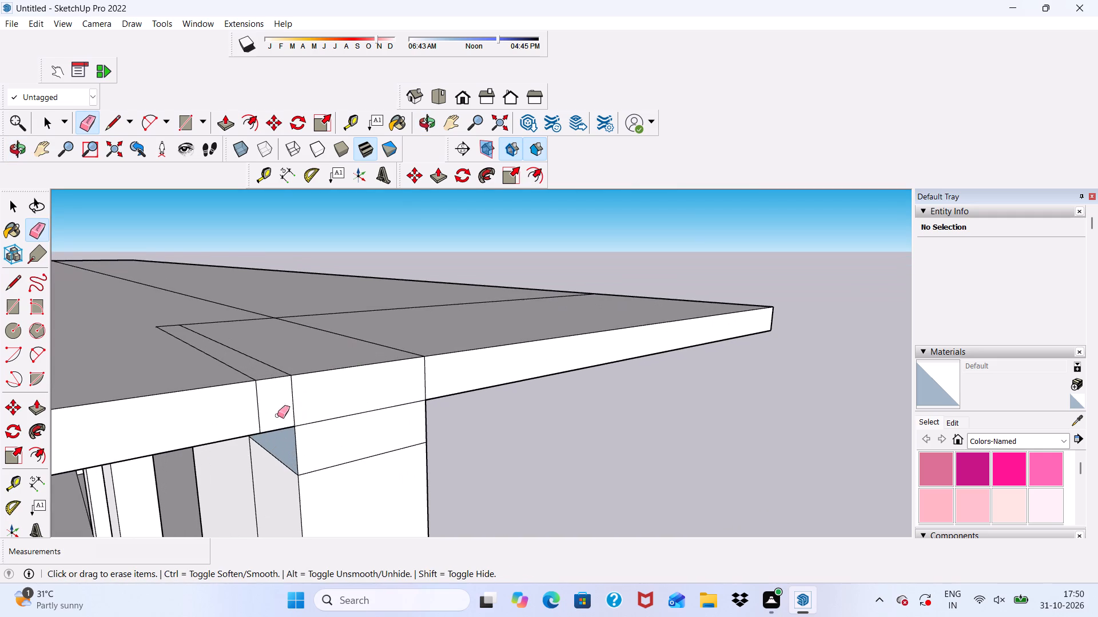
pyautogui.moveTo(256, 411); pyautogui.dragTo(327, 390)
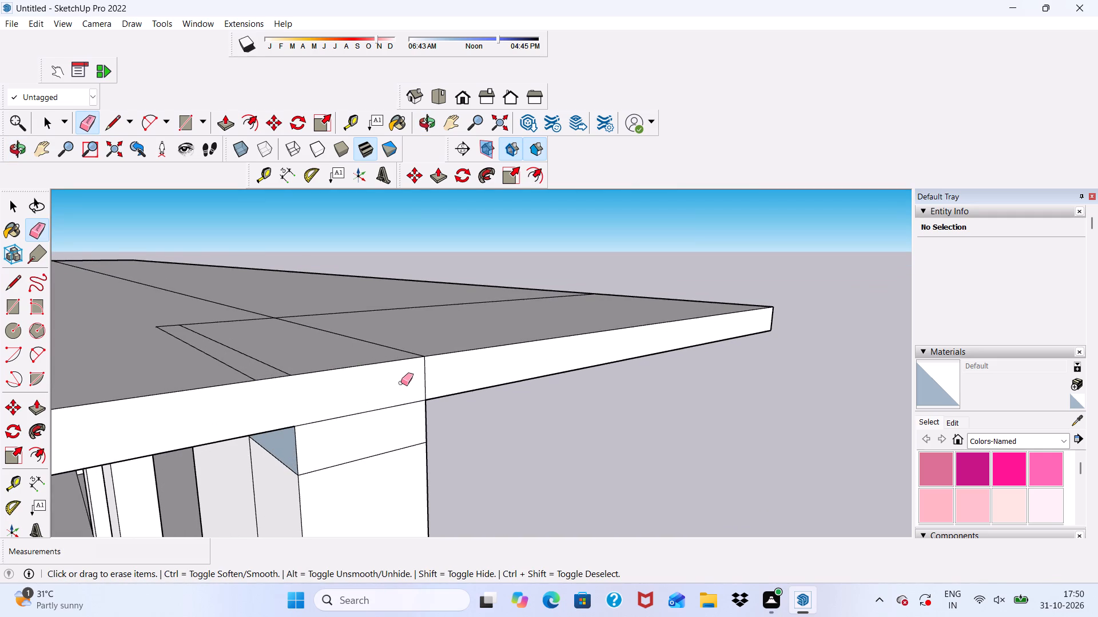
pyautogui.moveTo(414, 379); pyautogui.dragTo(438, 372)
# Erase the leftover seam lines on the slab's top surface around the filled corner.
pyautogui.scroll(3, 367, 311)
pyautogui.moveTo(351, 318); pyautogui.dragTo(55, 406)
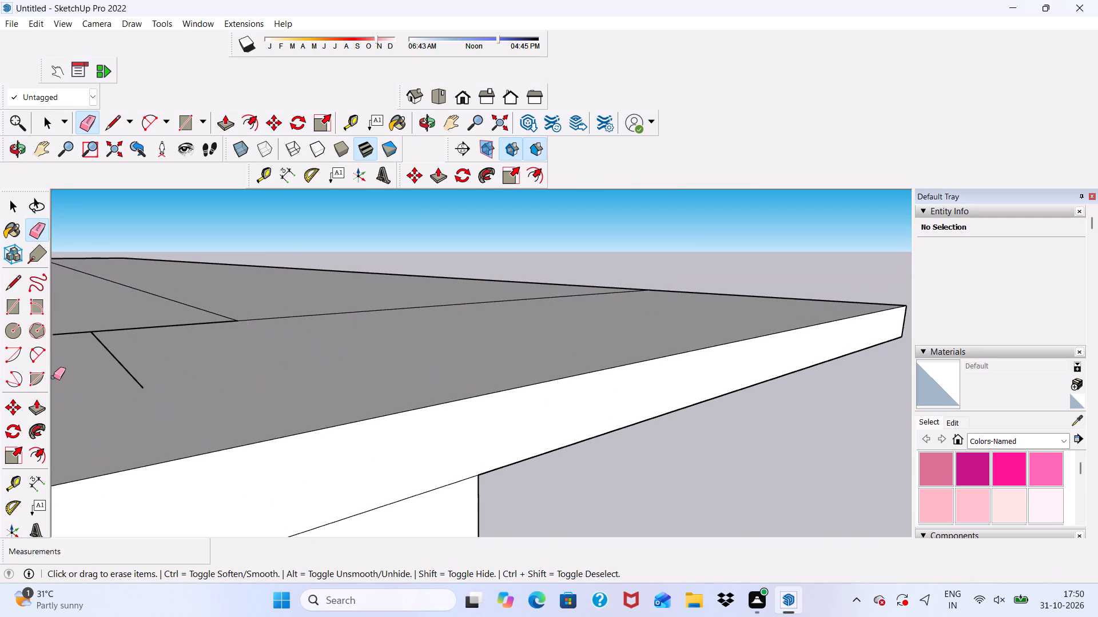
pyautogui.moveTo(78, 307); pyautogui.dragTo(372, 302)
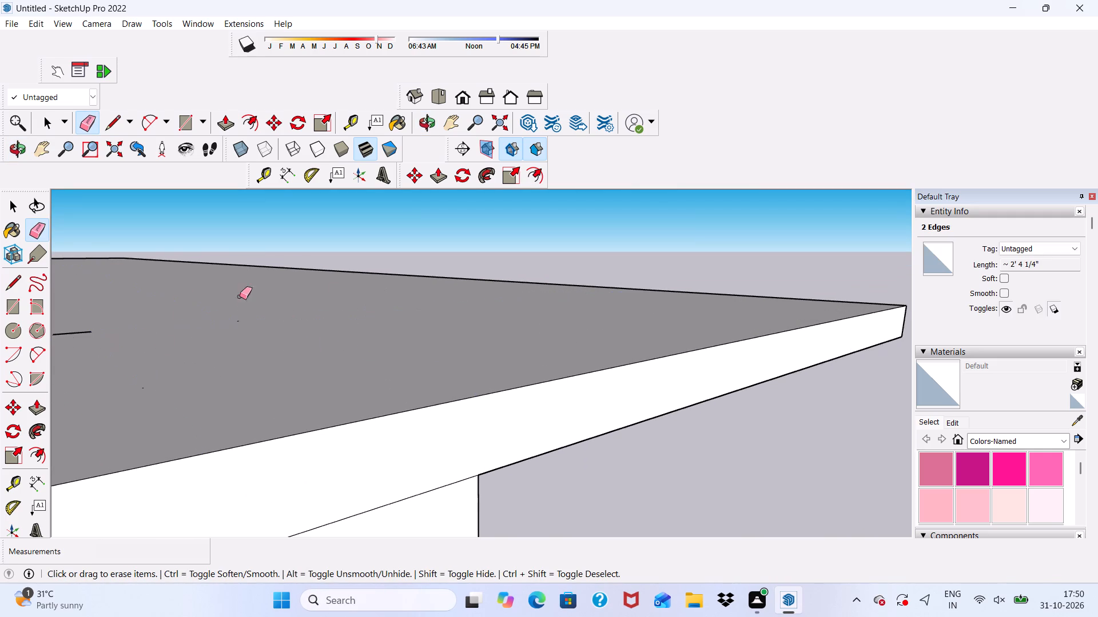
pyautogui.moveTo(65, 325); pyautogui.dragTo(68, 342)
# Push/Pull the slab's outer face above the corner column outward 2' 1 1/4" to widen the overhang.
pyautogui.scroll(-12, 84, 309)
pyautogui.scroll(1, 405, 369)
pyautogui.moveTo(405, 369); pyautogui.dragTo(391, 351, button='middle')
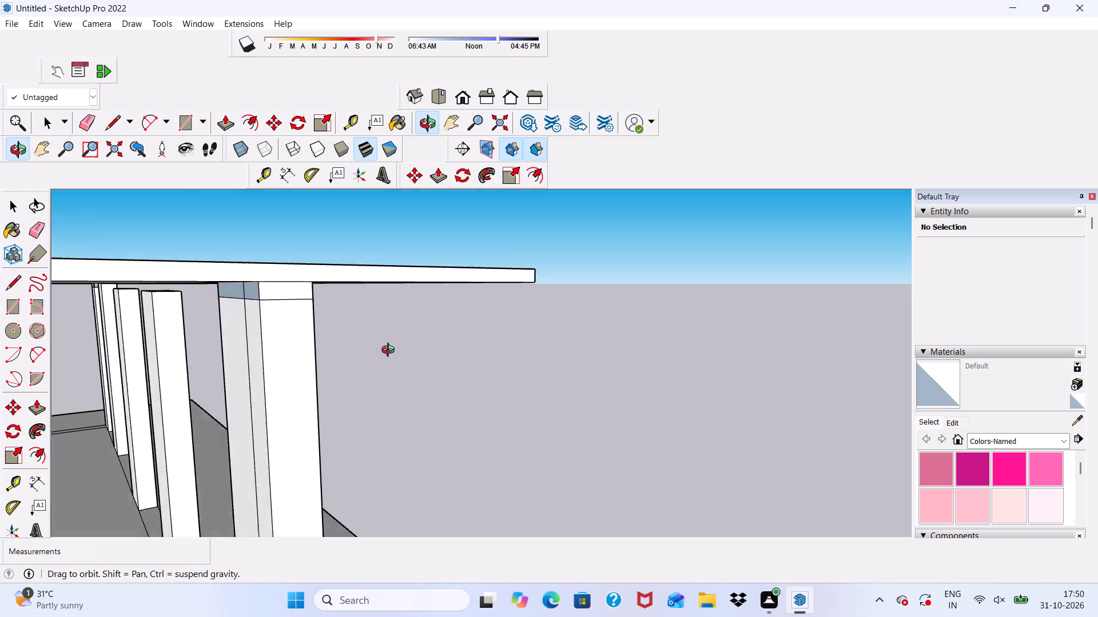
pyautogui.moveTo(391, 351); pyautogui.dragTo(384, 349, button='middle')
pyautogui.scroll(5, 196, 236)
pyautogui.press('space')
pyautogui.scroll(-7, 193, 231)
pyautogui.moveTo(421, 335); pyautogui.dragTo(414, 379, button='middle')
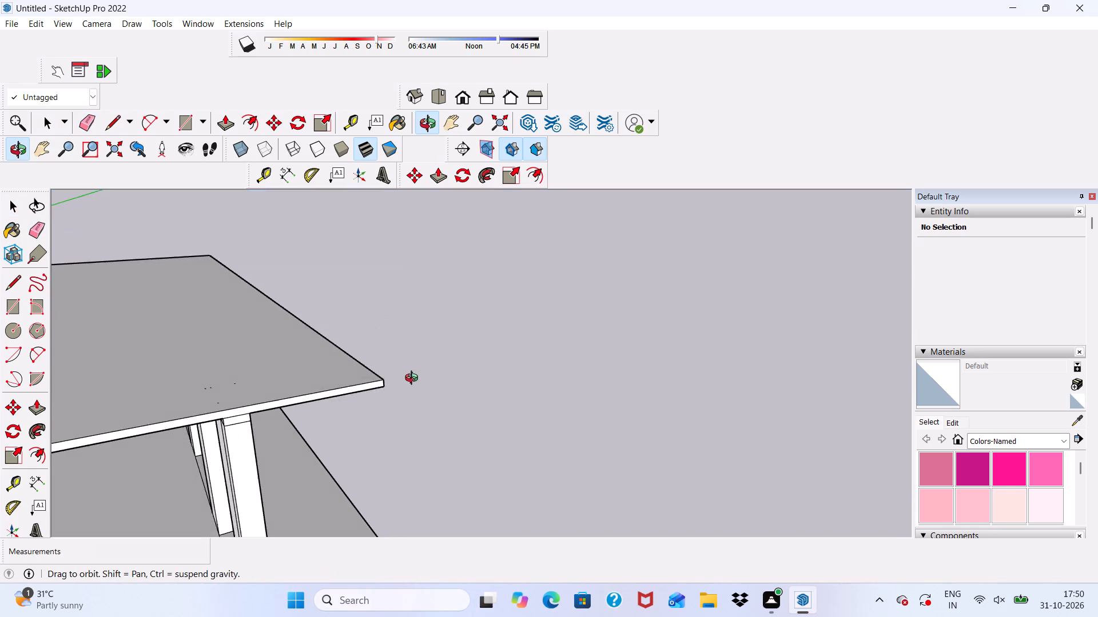
pyautogui.moveTo(414, 379); pyautogui.dragTo(407, 372, button='middle')
pyautogui.scroll(5, 260, 372)
pyautogui.click(258, 394)
pyautogui.click(257, 390)
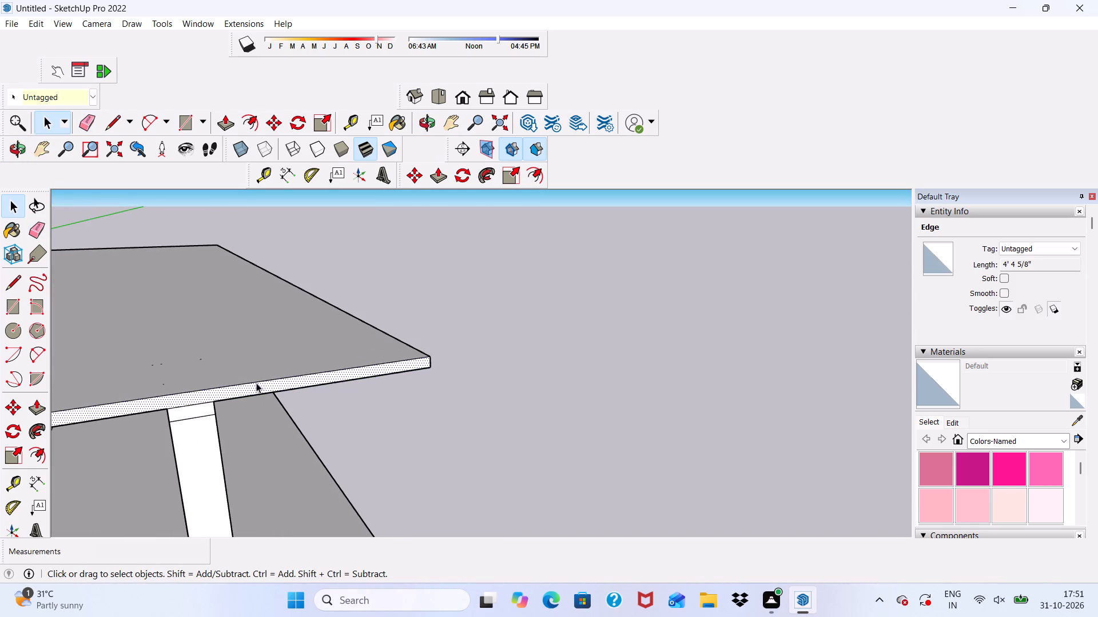
pyautogui.click(220, 123)
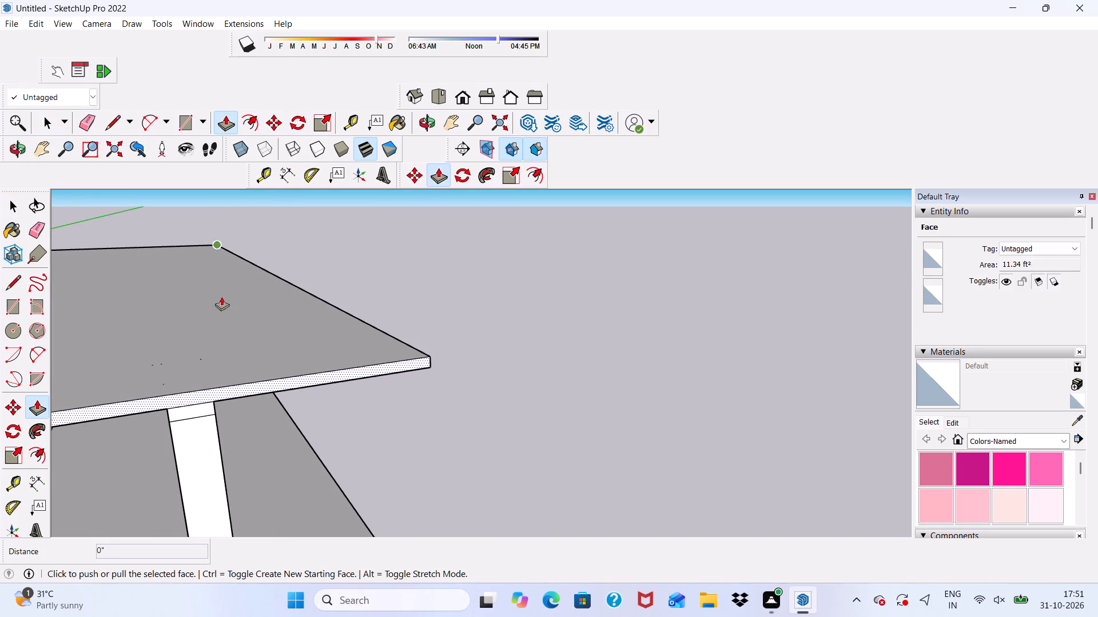
pyautogui.click(228, 385)
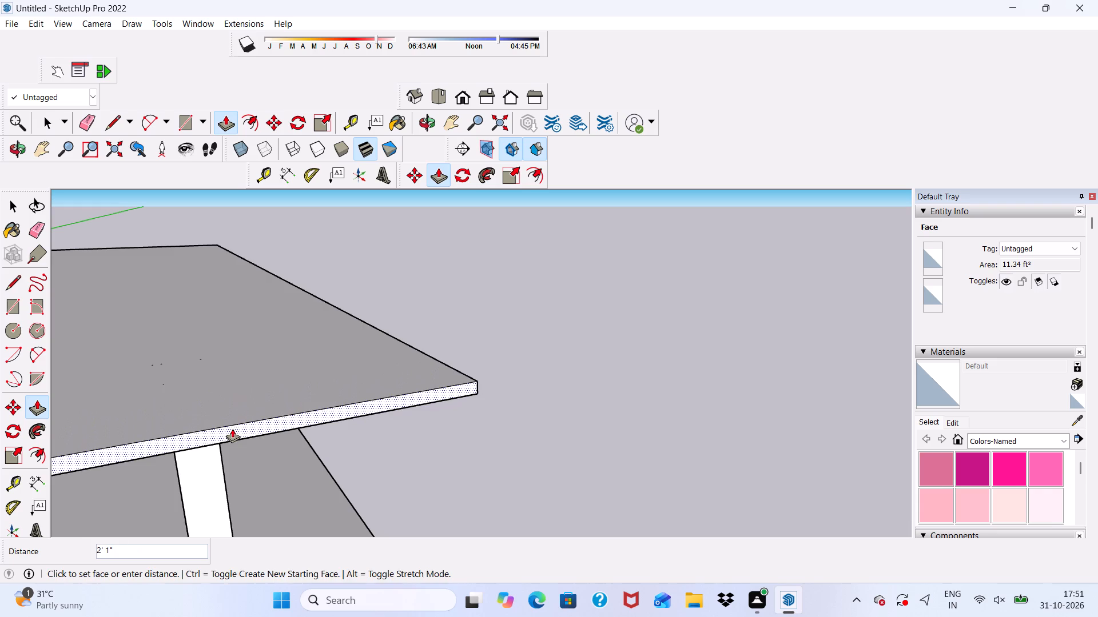
pyautogui.click(232, 428)
# Erase the seam lines on the slab's underside and edge around the extended corner.
pyautogui.scroll(-6, 311, 359)
pyautogui.moveTo(400, 415); pyautogui.dragTo(127, 321, button='middle')
pyautogui.scroll(3, 136, 301)
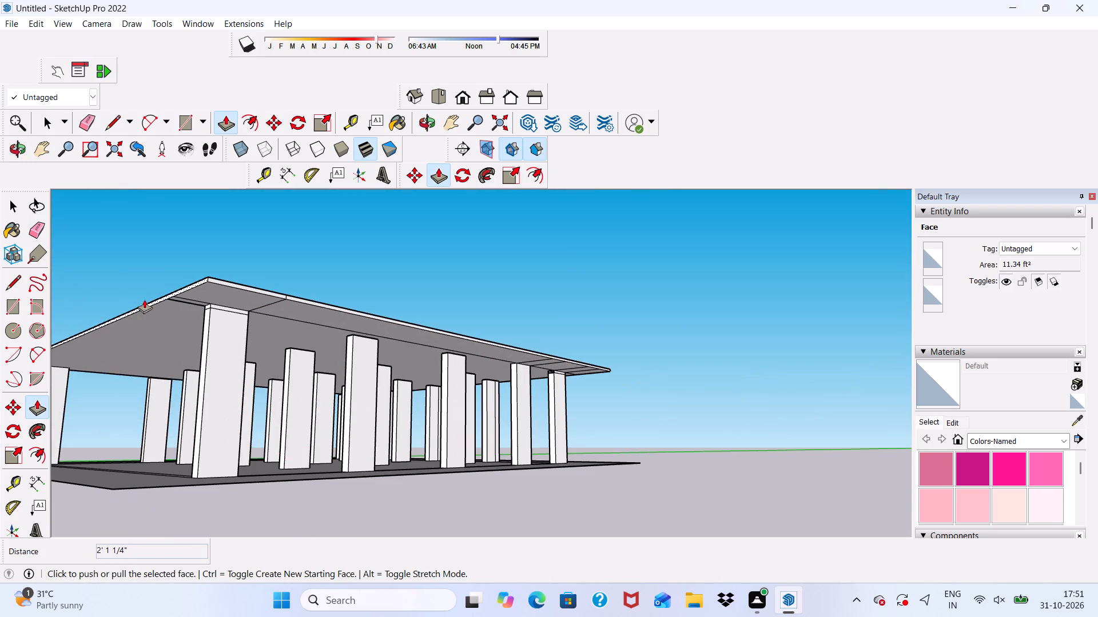
pyautogui.click(86, 113)
pyautogui.scroll(4, 191, 323)
pyautogui.moveTo(216, 273); pyautogui.dragTo(198, 306)
pyautogui.moveTo(288, 295); pyautogui.dragTo(308, 325)
pyautogui.scroll(6, 337, 293)
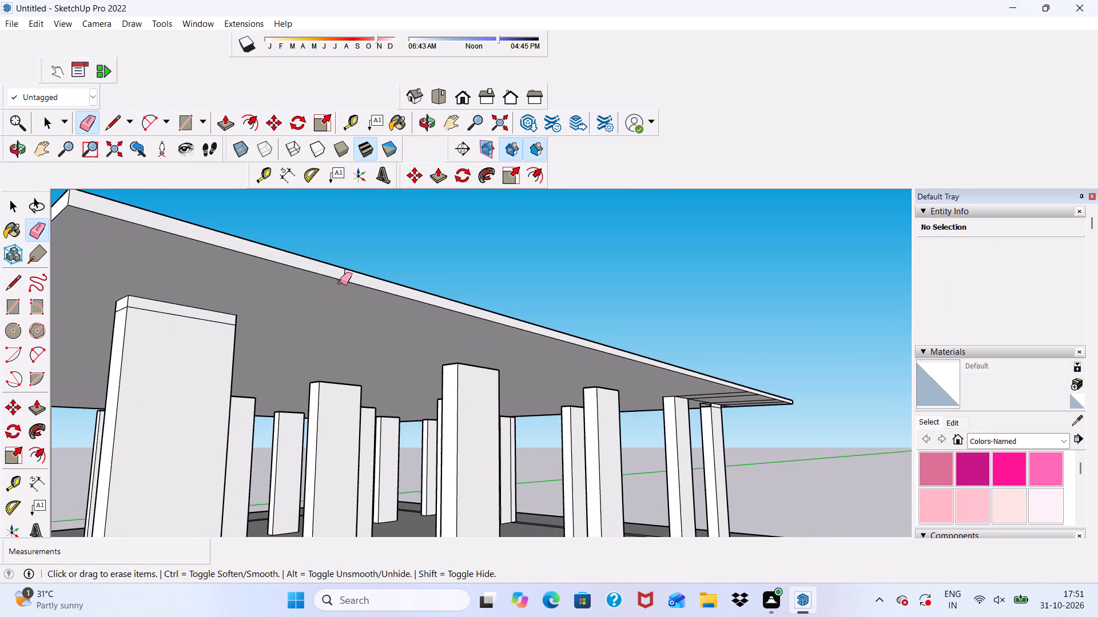
pyautogui.click(346, 273)
# Erase the horizontal seams near the top of the corner column under the slab.
pyautogui.scroll(3, 208, 331)
pyautogui.moveTo(173, 305); pyautogui.dragTo(173, 315)
pyautogui.scroll(2, 69, 316)
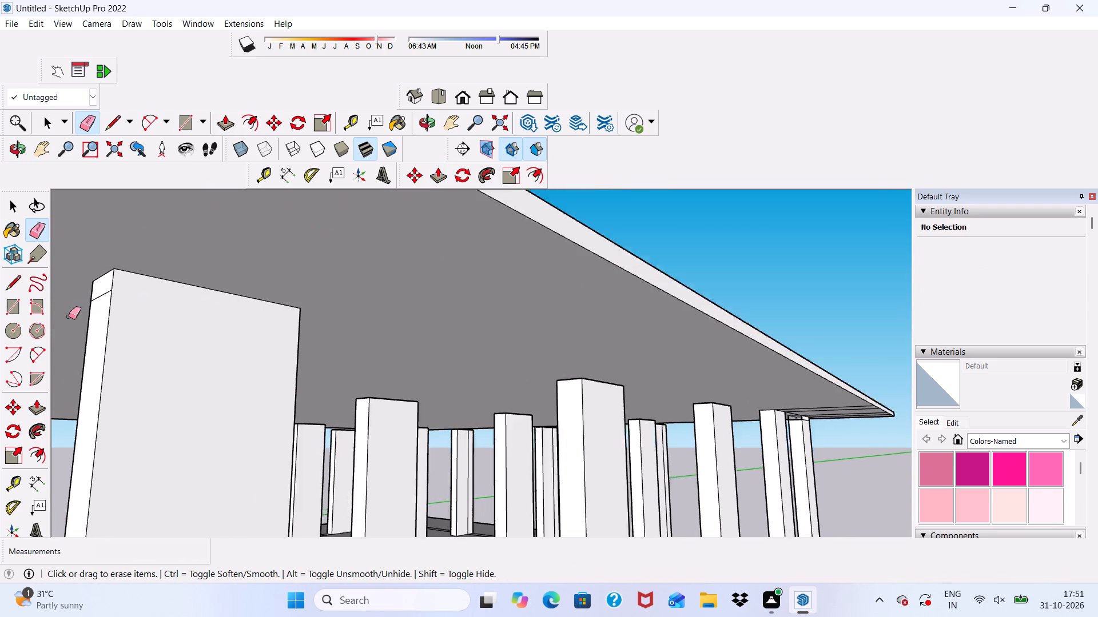
pyautogui.scroll(6, 69, 316)
pyautogui.moveTo(108, 278); pyautogui.dragTo(107, 291)
# Erase the tiny stray edges left on the slab's top surface near the extended corner.
pyautogui.scroll(-2, 231, 333)
pyautogui.moveTo(240, 344); pyautogui.dragTo(0, 395, button='middle')
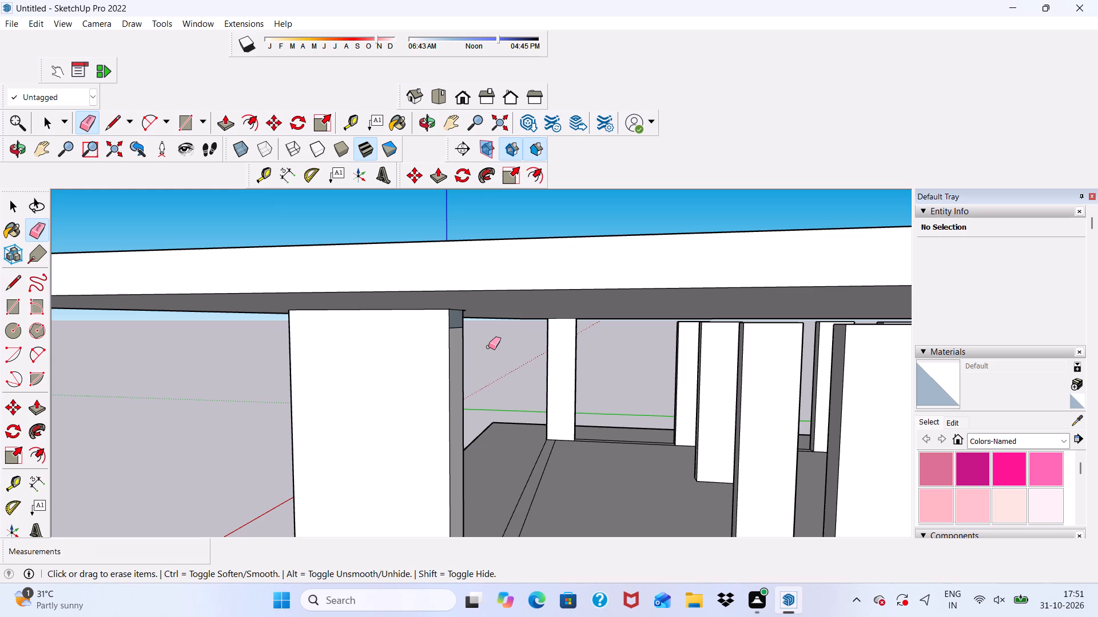
pyautogui.scroll(-2, 479, 437)
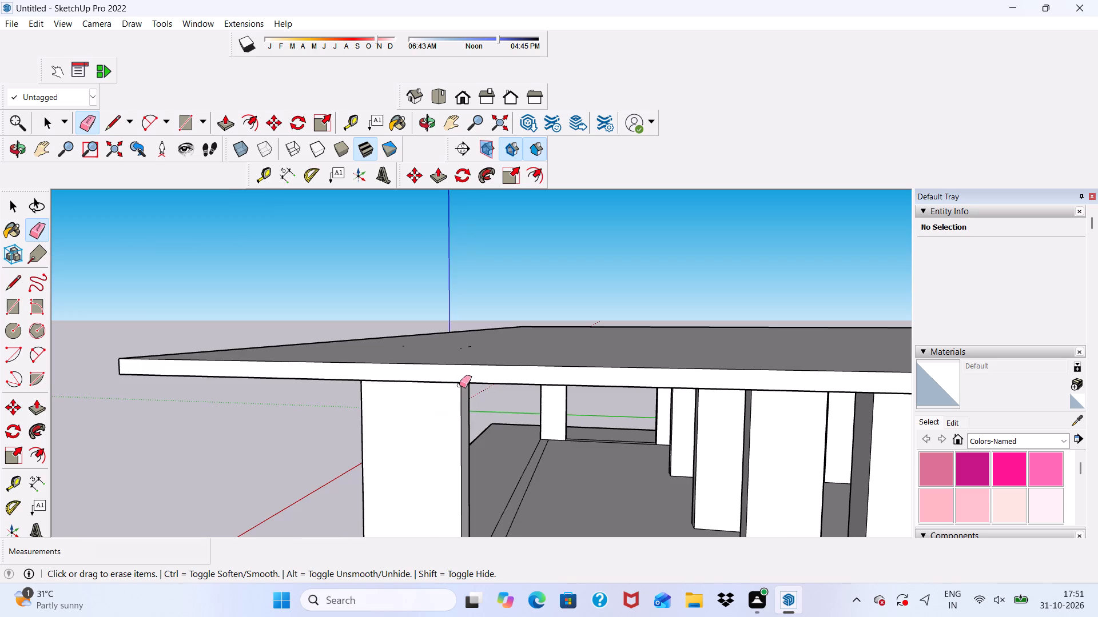
pyautogui.moveTo(464, 384); pyautogui.dragTo(468, 394, button='middle')
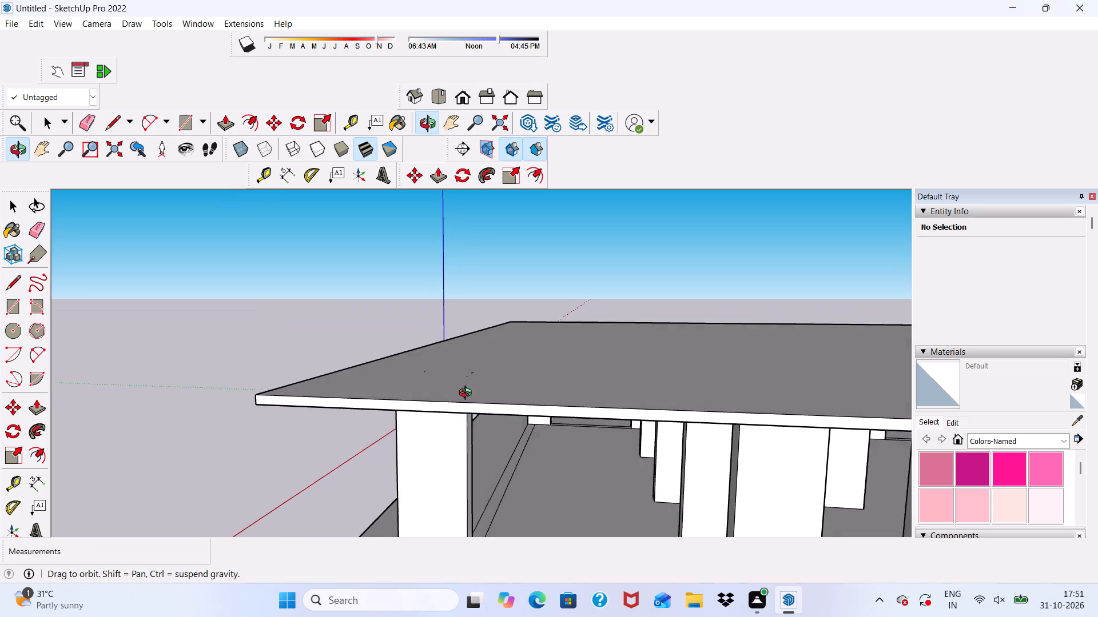
pyautogui.moveTo(468, 394); pyautogui.dragTo(475, 420, button='middle')
pyautogui.scroll(4, 463, 389)
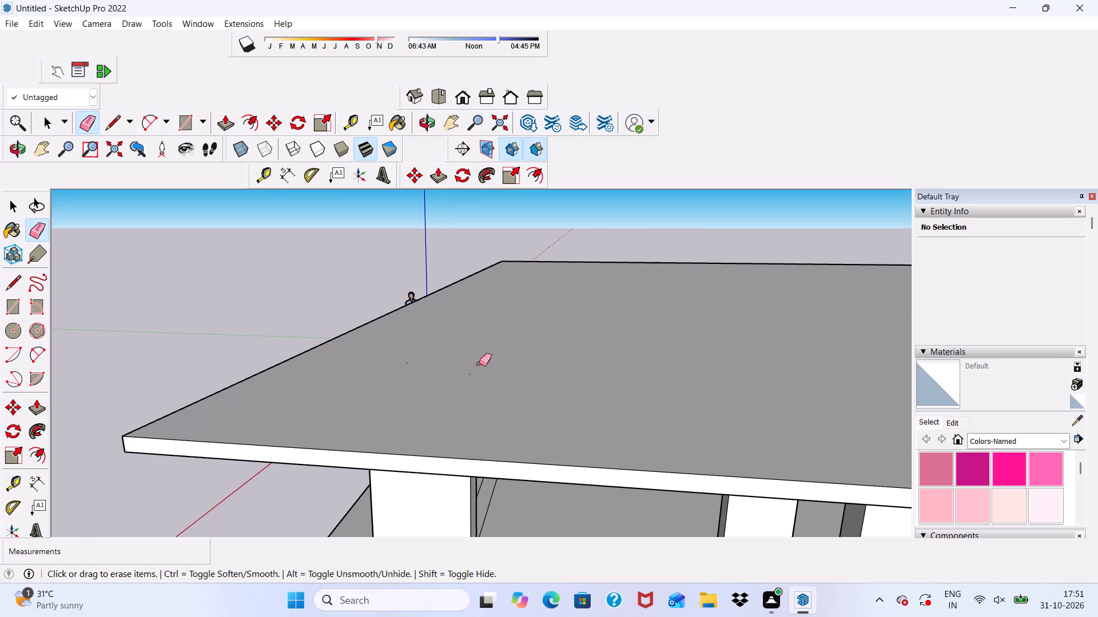
pyautogui.moveTo(479, 357); pyautogui.dragTo(464, 384)
pyautogui.moveTo(478, 362); pyautogui.dragTo(451, 394)
pyautogui.moveTo(409, 364); pyautogui.dragTo(391, 364)
pyautogui.scroll(-10, 392, 363)
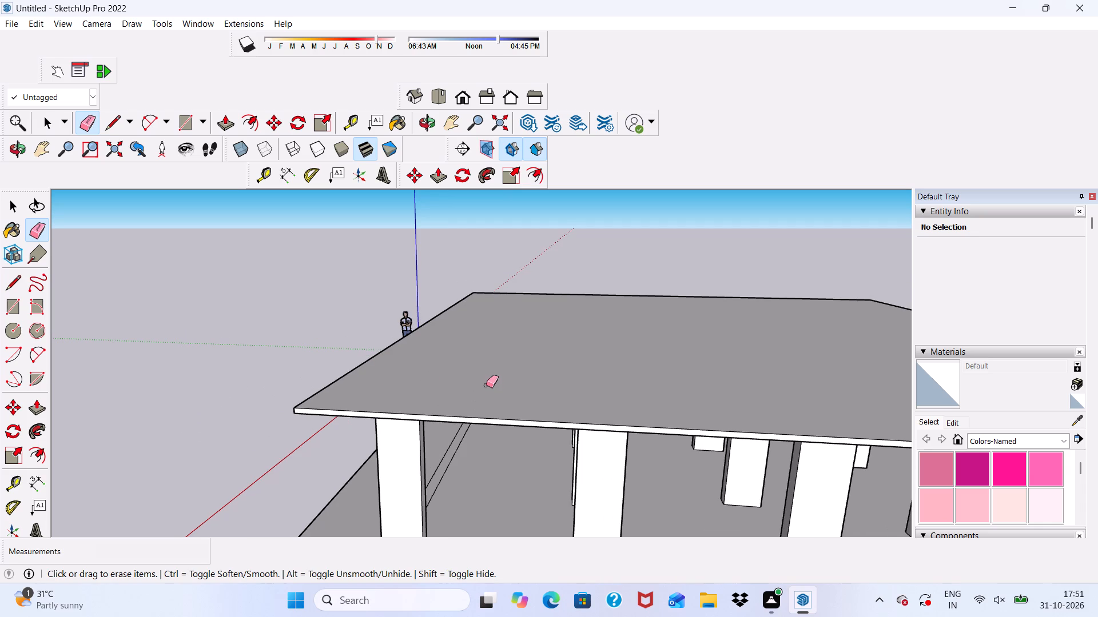
# Erase the remaining seam lines on the slab's underside at the other overhanging corner.
pyautogui.scroll(-6, 514, 408)
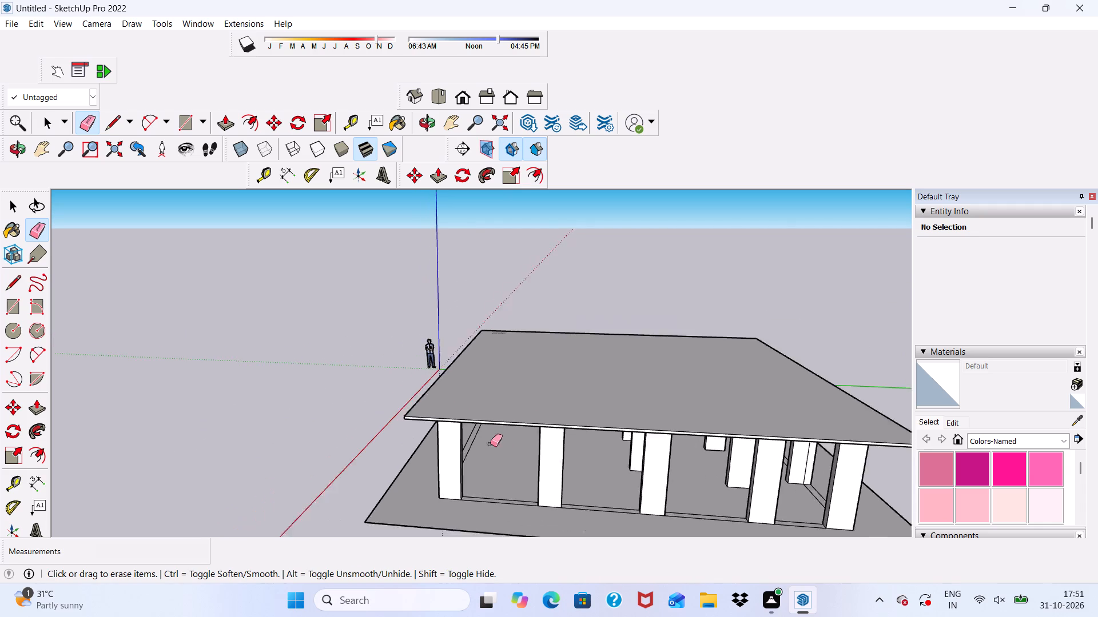
pyautogui.scroll(-2, 490, 444)
pyautogui.scroll(5, 476, 364)
pyautogui.scroll(3, 513, 327)
pyautogui.scroll(-3, 509, 332)
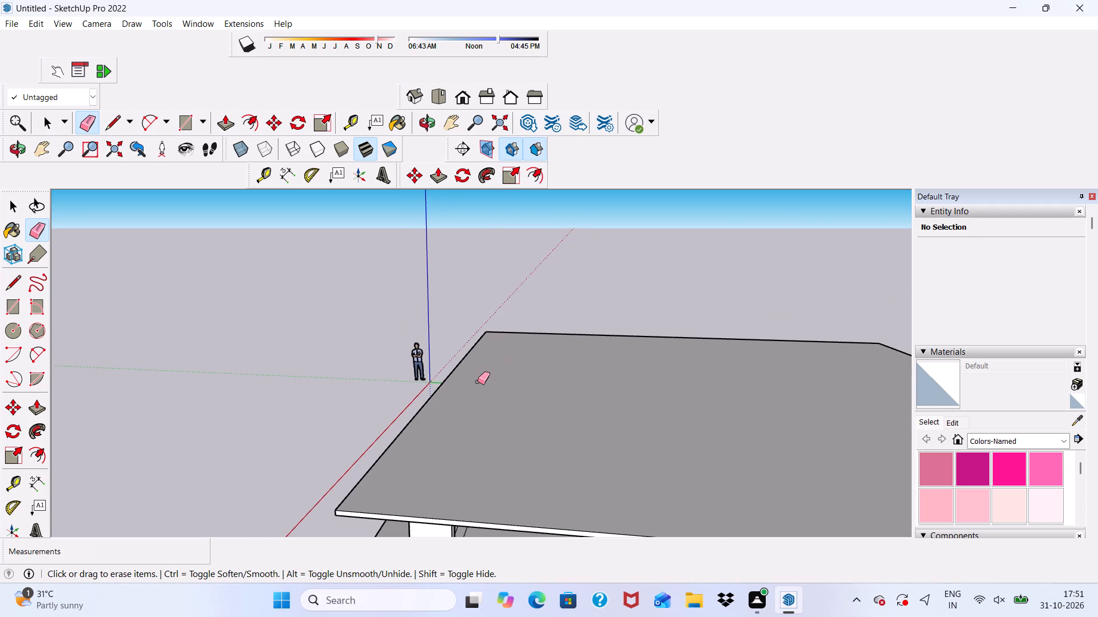
pyautogui.scroll(-5, 476, 380)
pyautogui.moveTo(497, 412); pyautogui.dragTo(745, 441, button='middle')
pyautogui.scroll(3, 269, 363)
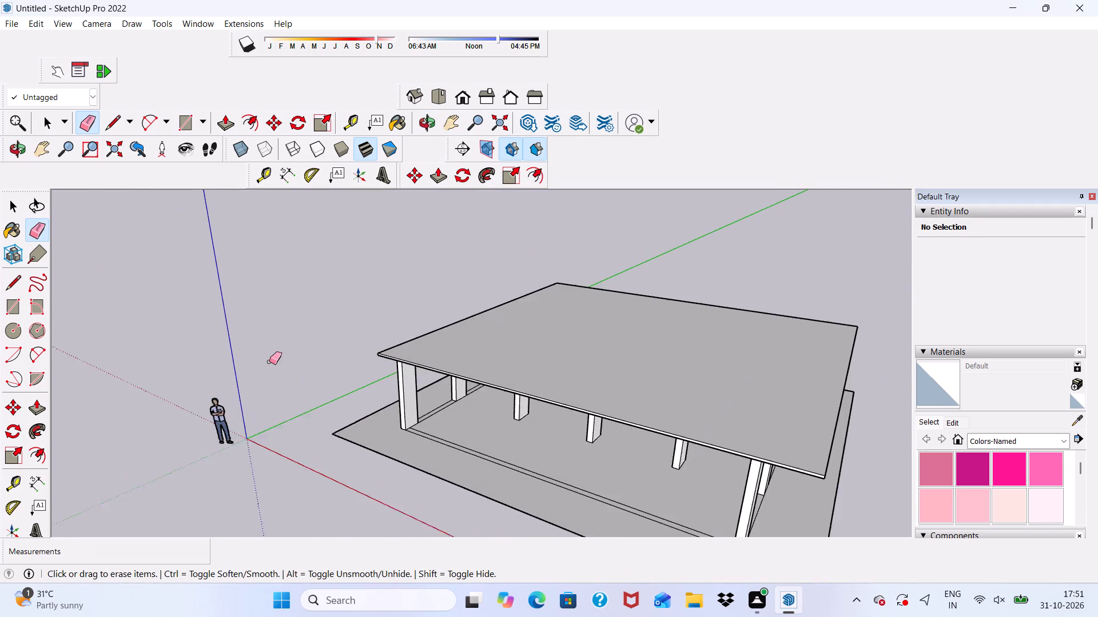
pyautogui.scroll(1, 269, 362)
pyautogui.scroll(-1, 344, 360)
pyautogui.scroll(5, 443, 333)
pyautogui.scroll(-4, 442, 332)
pyautogui.scroll(-1, 407, 368)
pyautogui.moveTo(407, 369); pyautogui.dragTo(455, 252, button='middle')
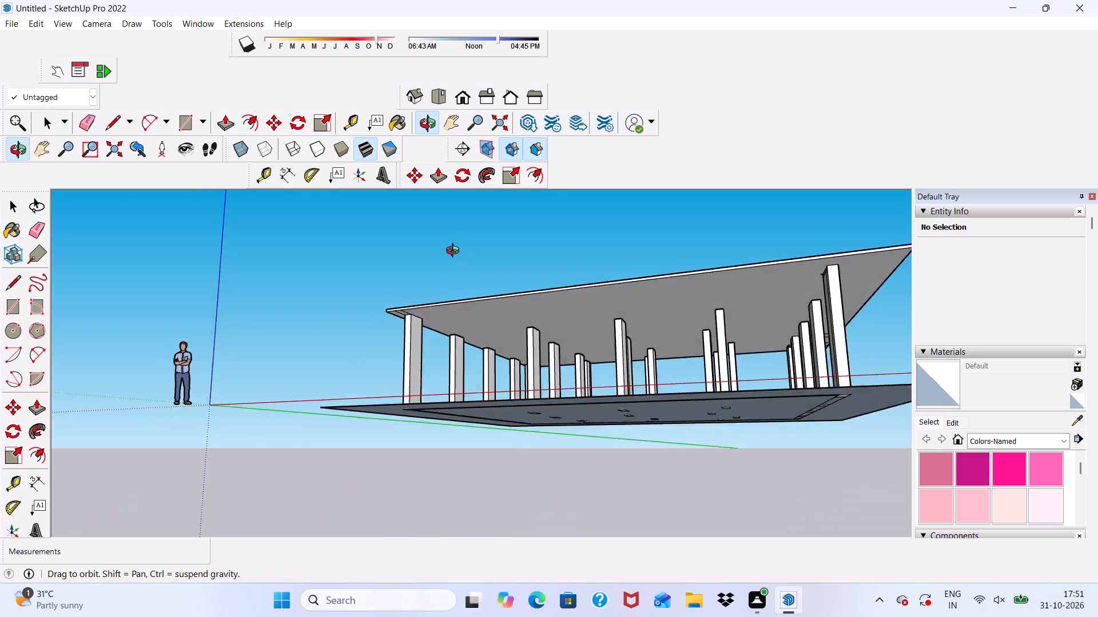
pyautogui.moveTo(455, 252); pyautogui.dragTo(739, 234, button='middle')
pyautogui.scroll(5, 499, 350)
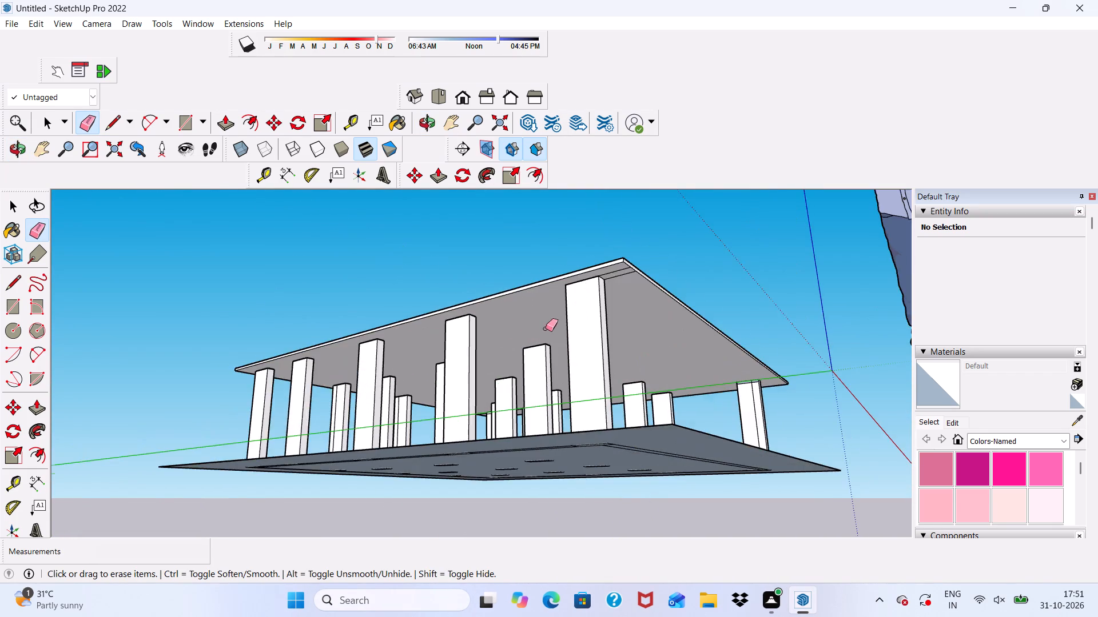
pyautogui.scroll(8, 546, 328)
pyautogui.moveTo(665, 230); pyautogui.dragTo(679, 250)
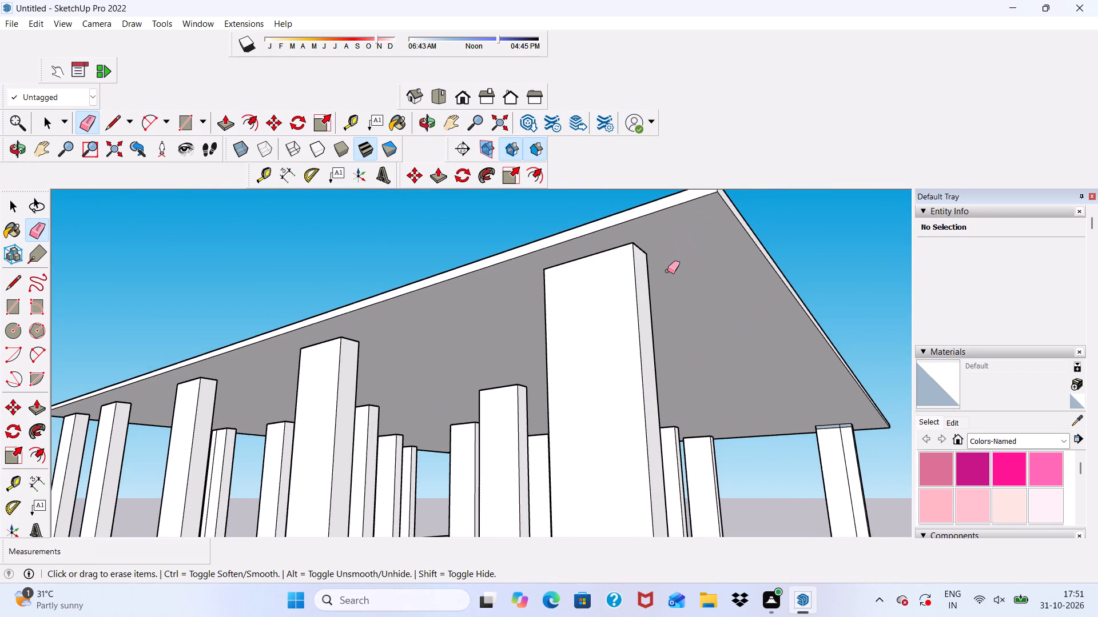
# Push/Pull the slab's long outer edge face on the next side outward to extend its overhang.
pyautogui.scroll(-4, 616, 298)
pyautogui.moveTo(473, 341); pyautogui.dragTo(623, 397, button='middle')
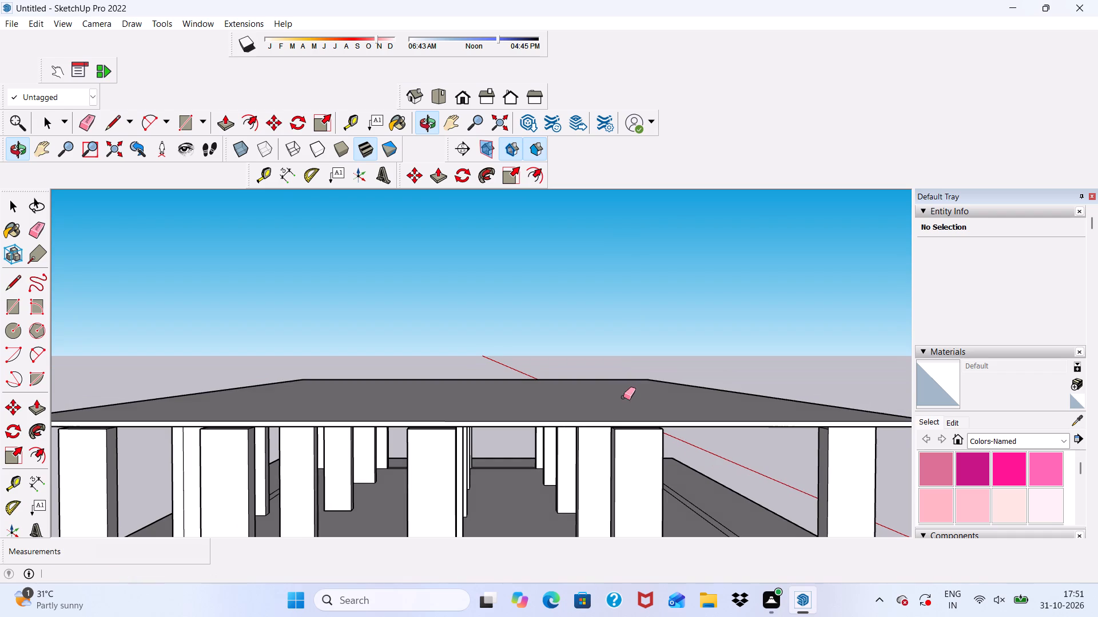
pyautogui.scroll(4, 371, 194)
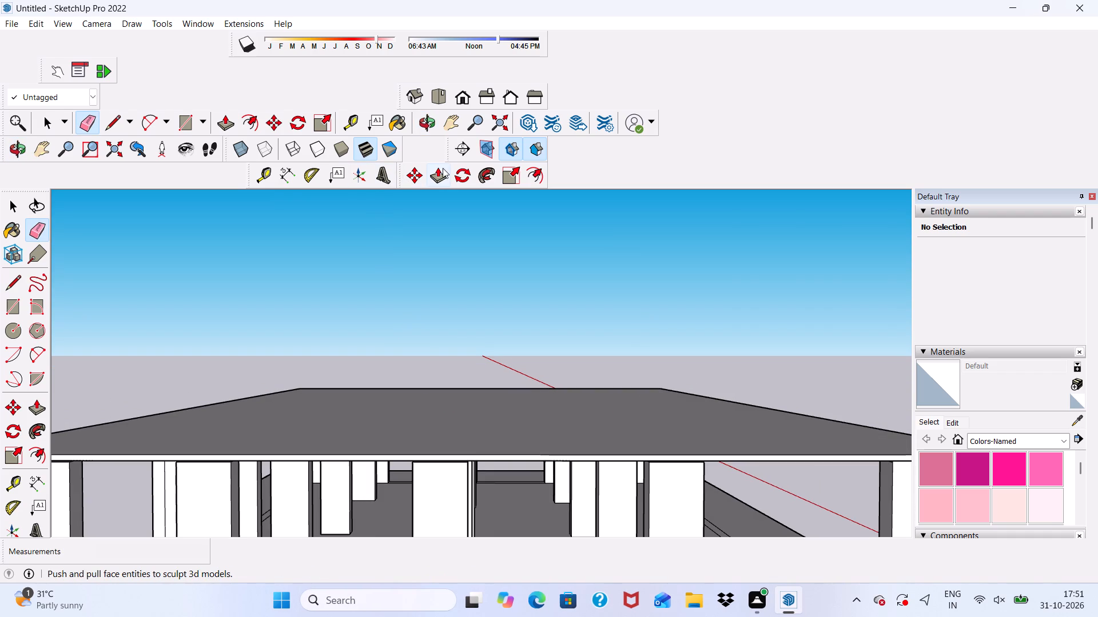
pyautogui.click(443, 168)
pyautogui.scroll(7, 409, 468)
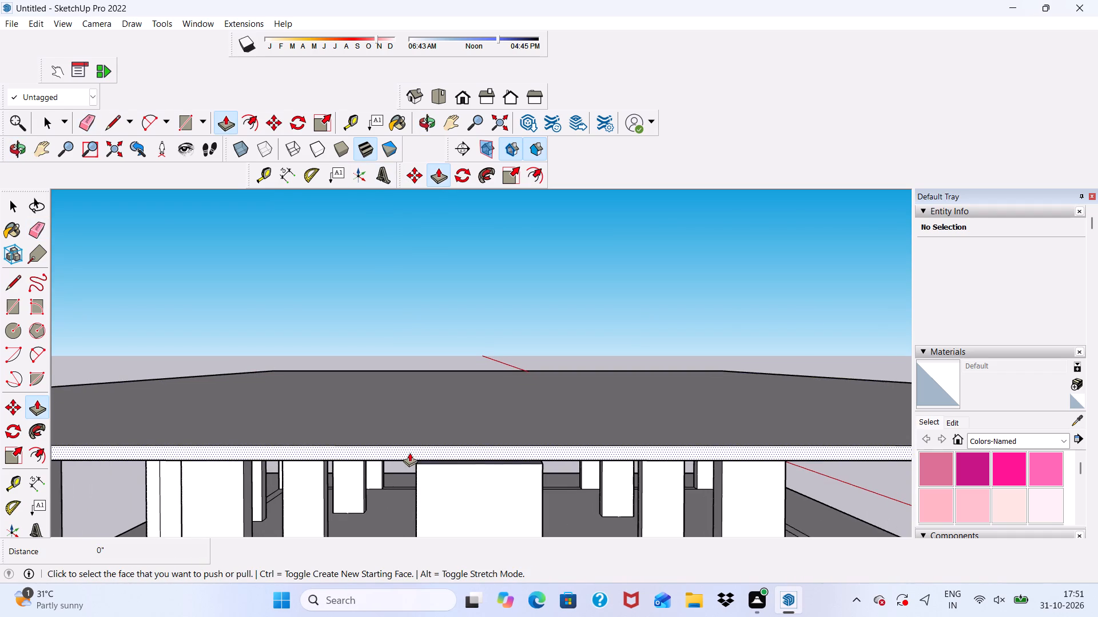
pyautogui.click(409, 452)
pyautogui.click(392, 483)
pyautogui.scroll(-5, 370, 367)
pyautogui.moveTo(401, 452); pyautogui.dragTo(388, 398, button='middle')
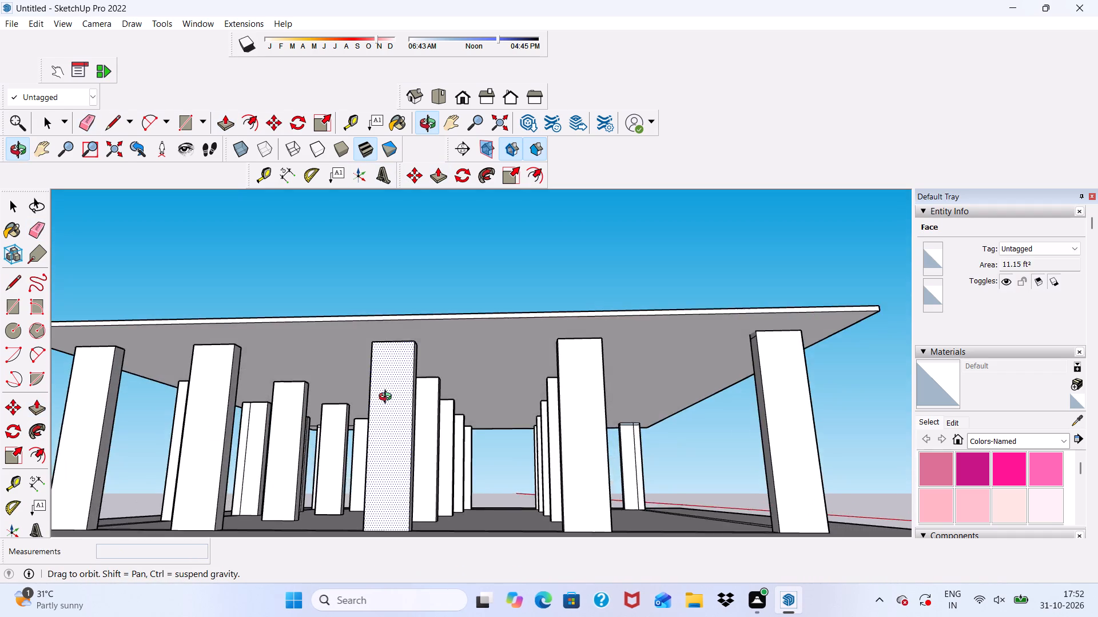
pyautogui.moveTo(388, 398); pyautogui.dragTo(75, 433, button='middle')
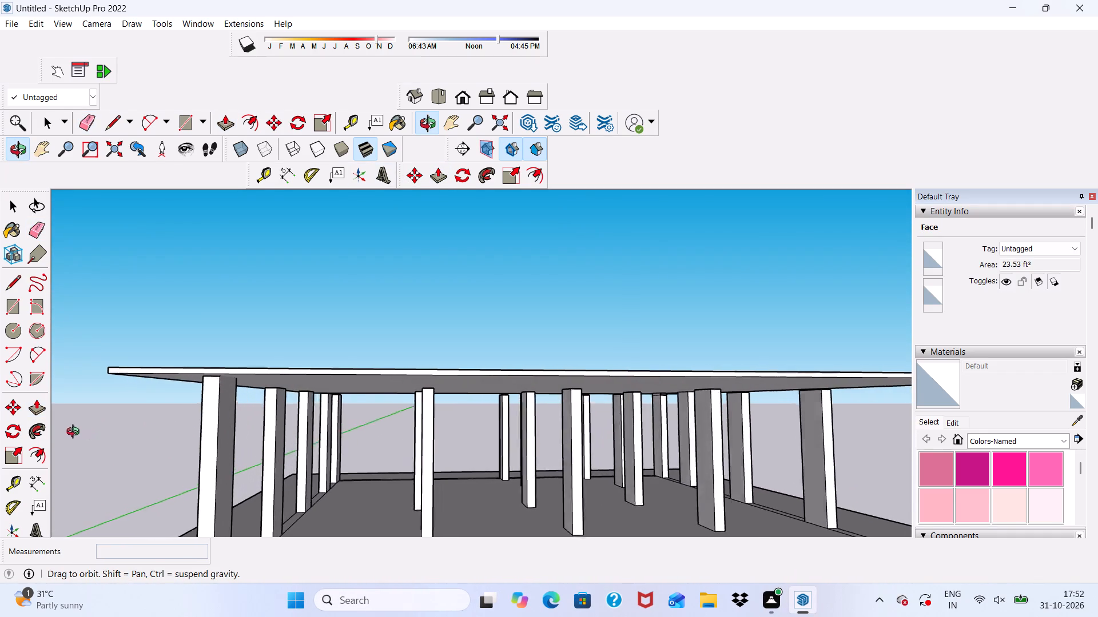
# Erase the seam lines on the slab's underside between the end columns and the newly extended edge.
pyautogui.moveTo(75, 433); pyautogui.dragTo(55, 433, button='middle')
pyautogui.scroll(1, 53, 426)
pyautogui.scroll(-3, 192, 374)
pyautogui.moveTo(462, 392); pyautogui.dragTo(392, 437, button='middle')
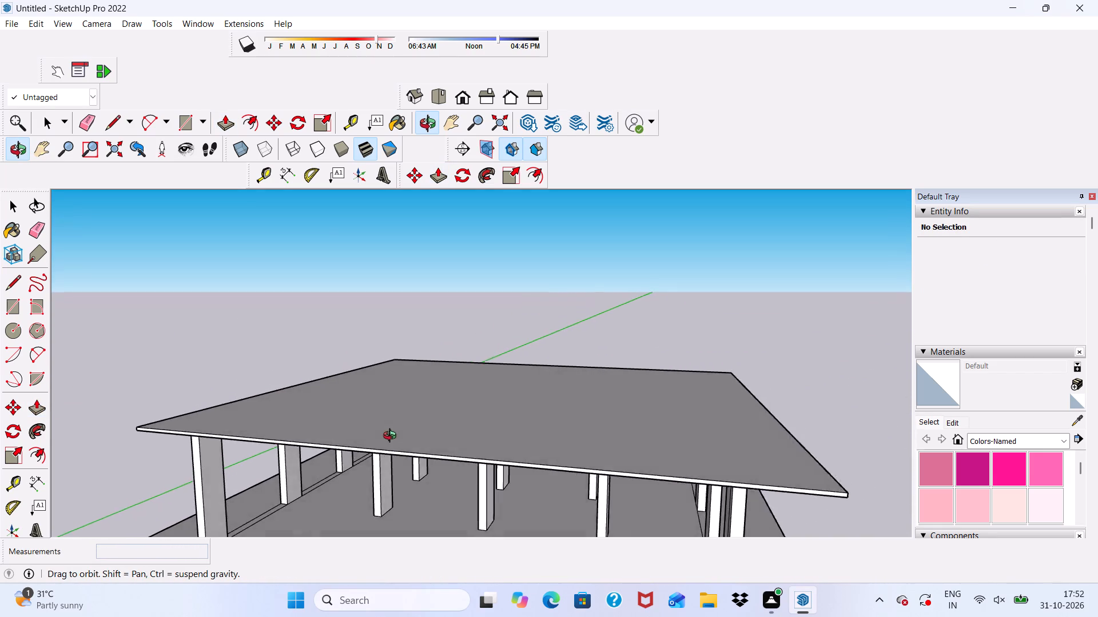
pyautogui.moveTo(392, 437); pyautogui.dragTo(365, 376, button='middle')
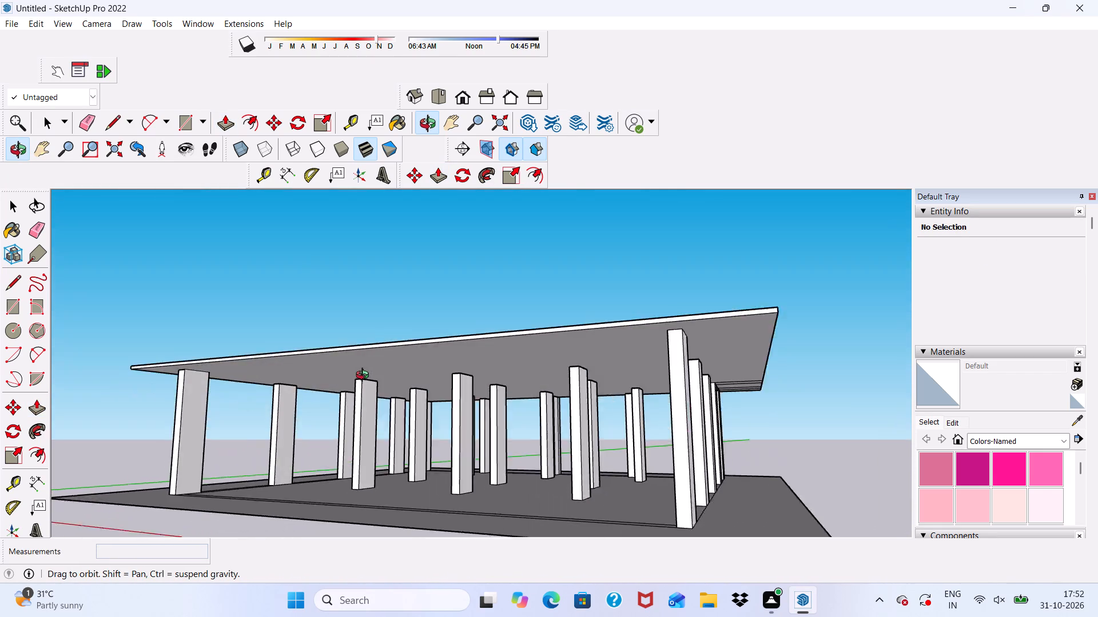
pyautogui.moveTo(365, 376); pyautogui.dragTo(379, 377, button='middle')
pyautogui.press('space')
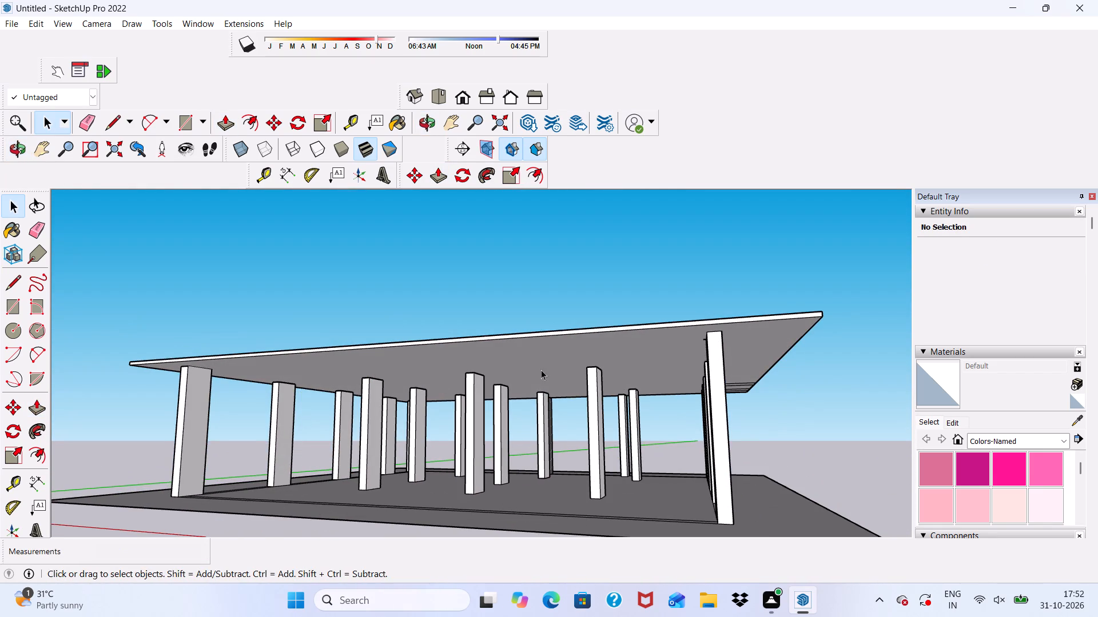
pyautogui.moveTo(543, 371); pyautogui.dragTo(298, 358, button='middle')
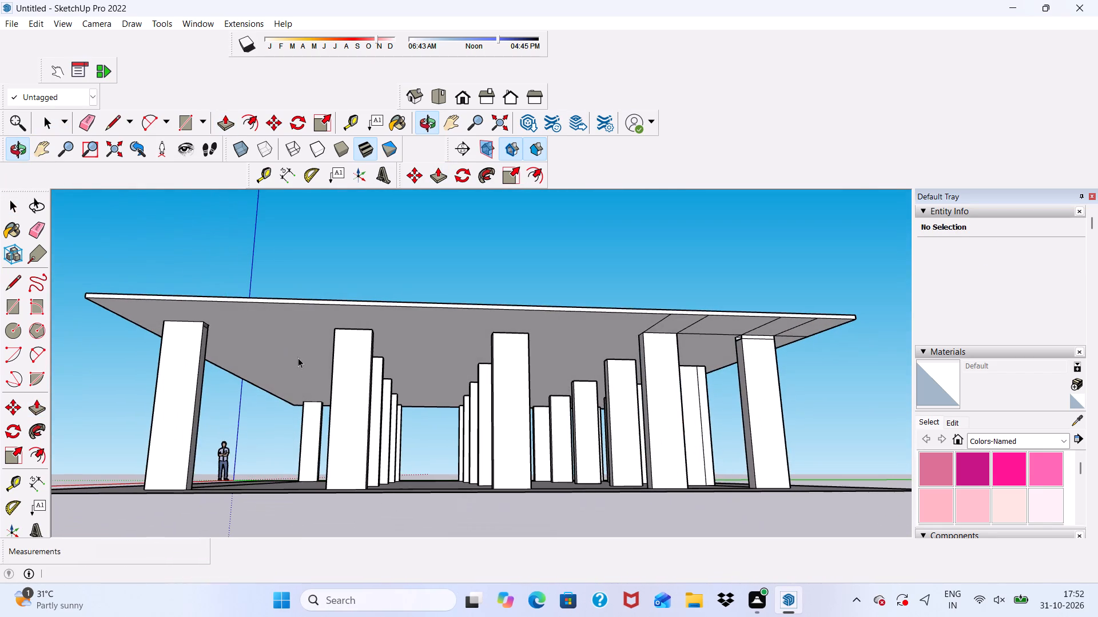
pyautogui.click(86, 117)
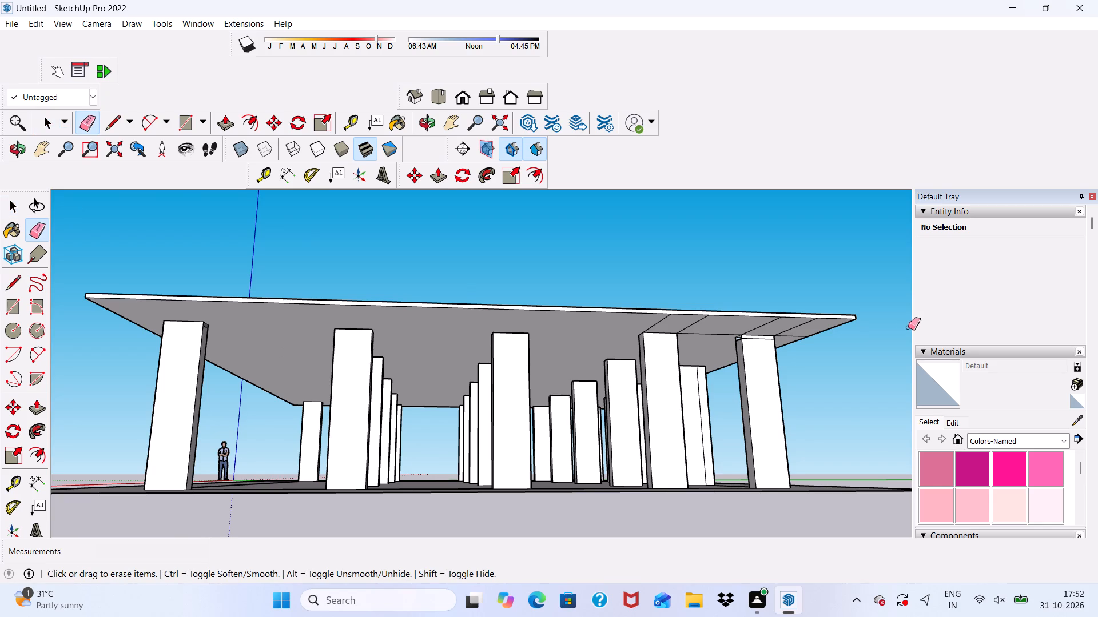
pyautogui.scroll(9, 905, 326)
pyautogui.click(607, 305)
pyautogui.moveTo(415, 269); pyautogui.dragTo(418, 269)
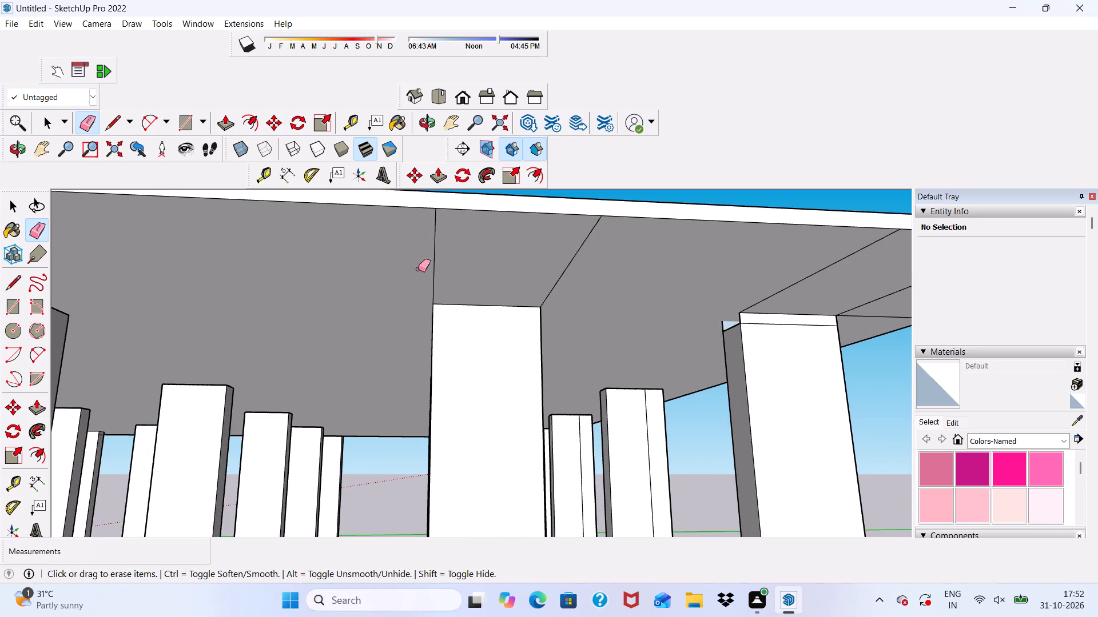
pyautogui.moveTo(418, 269); pyautogui.dragTo(590, 265)
pyautogui.scroll(-5, 583, 269)
pyautogui.scroll(5, 727, 285)
pyautogui.moveTo(722, 274); pyautogui.dragTo(789, 295)
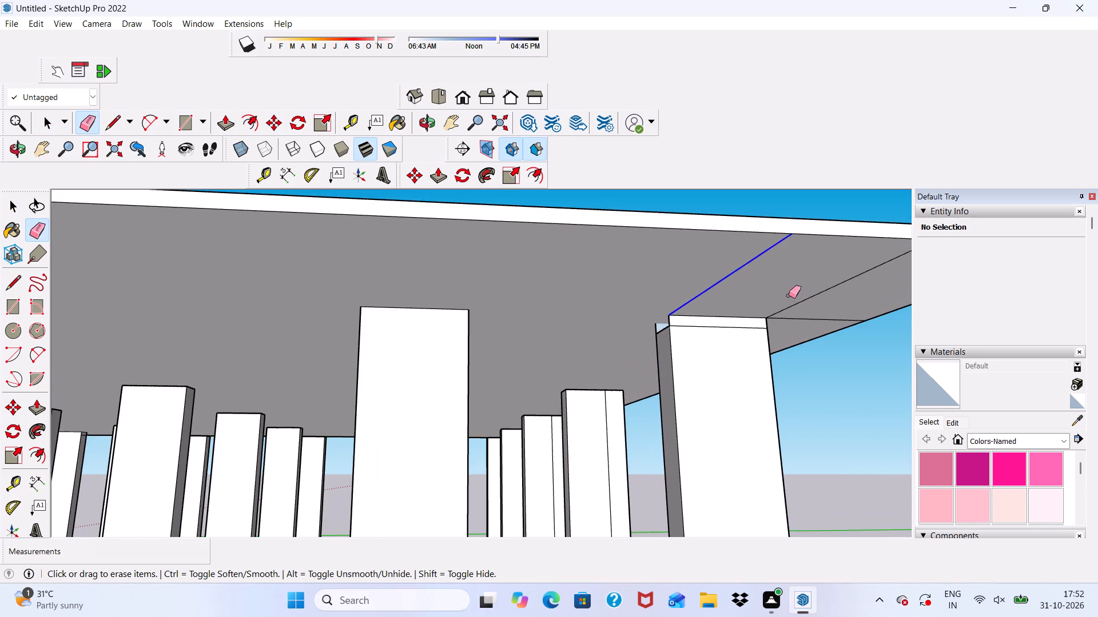
pyautogui.moveTo(789, 295); pyautogui.dragTo(817, 318)
pyautogui.scroll(-2, 737, 316)
pyautogui.press('space')
# Push/Pull the corner column's top face up 3" to meet the slab's underside.
pyautogui.moveTo(719, 338); pyautogui.dragTo(759, 370, button='middle')
pyautogui.scroll(5, 671, 344)
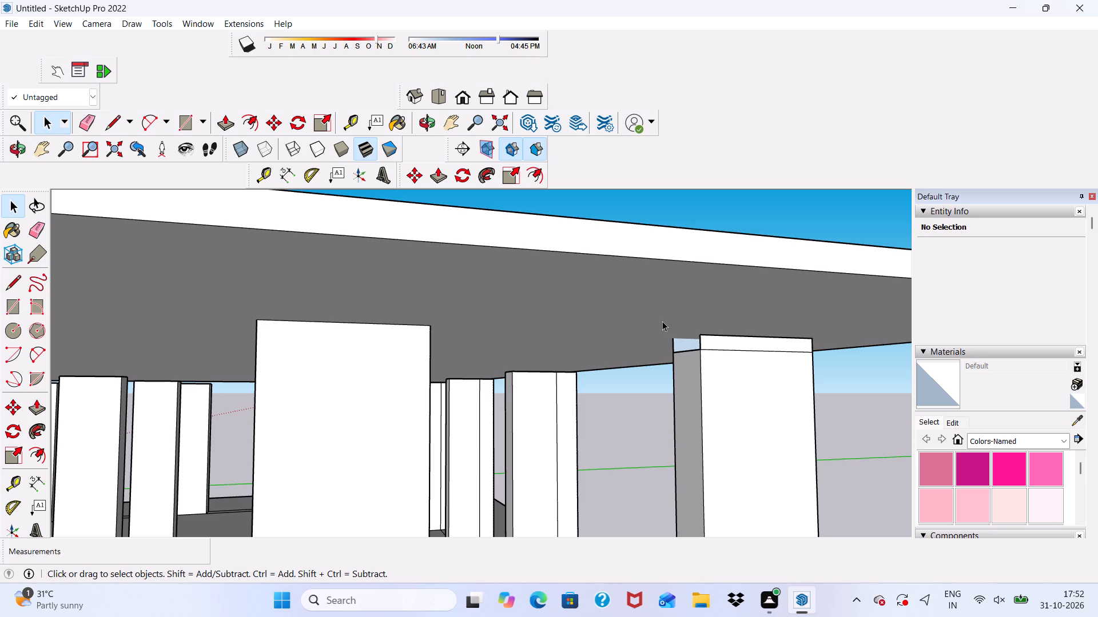
pyautogui.scroll(1, 707, 315)
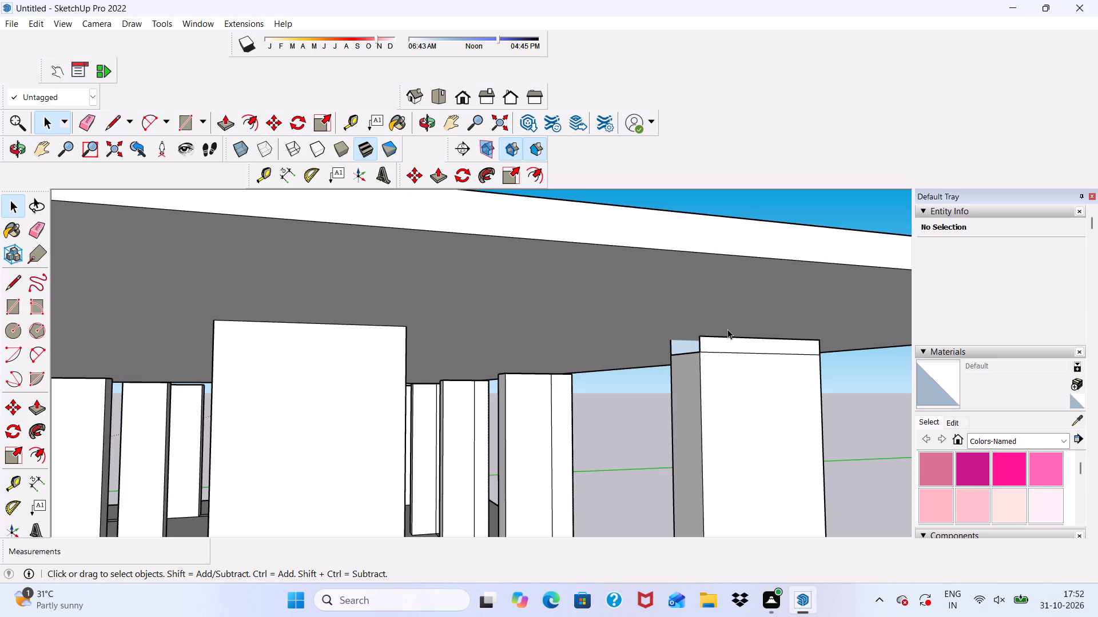
pyautogui.click(433, 176)
pyautogui.scroll(17, 748, 370)
pyautogui.moveTo(665, 355); pyautogui.dragTo(671, 381, button='middle')
pyautogui.click(670, 389)
pyautogui.click(572, 282)
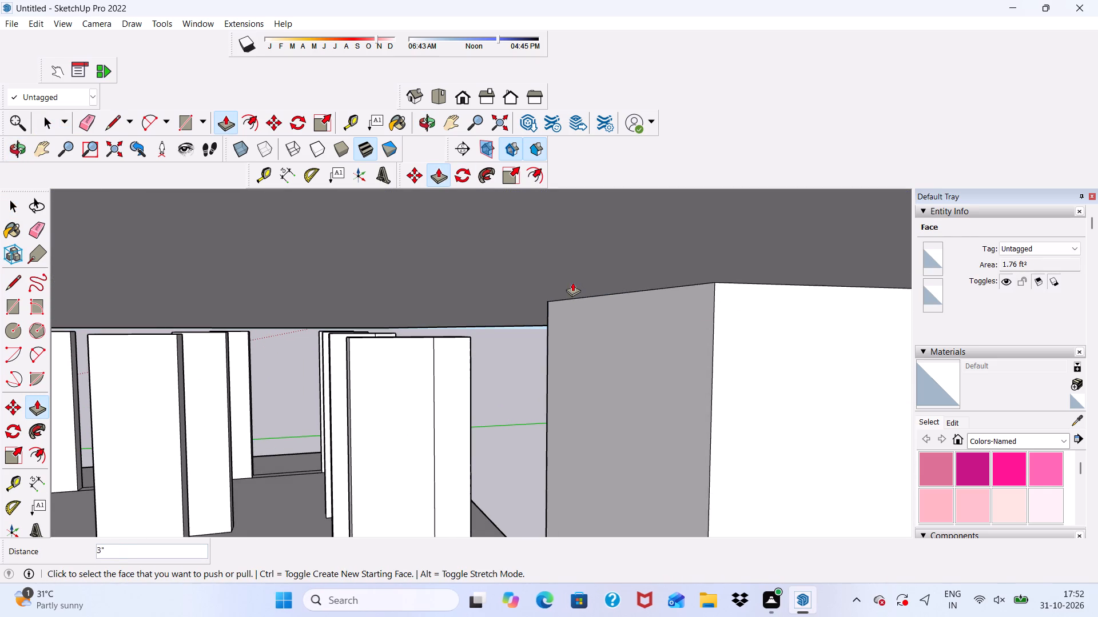
pyautogui.scroll(-6, 571, 282)
pyautogui.scroll(-20, 674, 316)
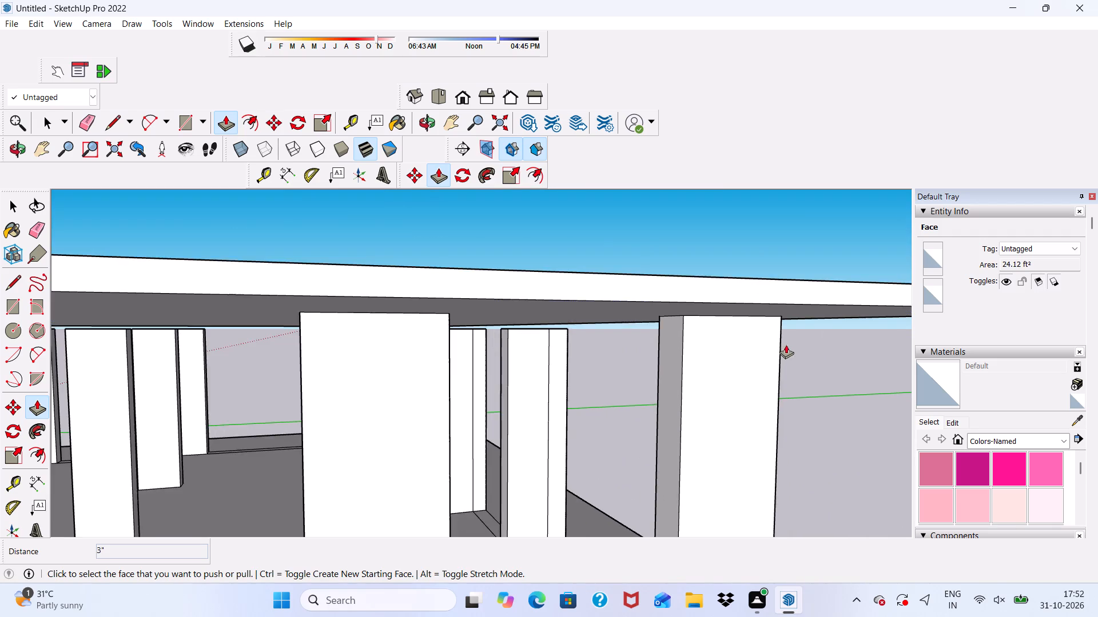
# Erase the vertical seam line on the slab's thin side edge near the extended corner.
pyautogui.moveTo(786, 347); pyautogui.dragTo(538, 358, button='middle')
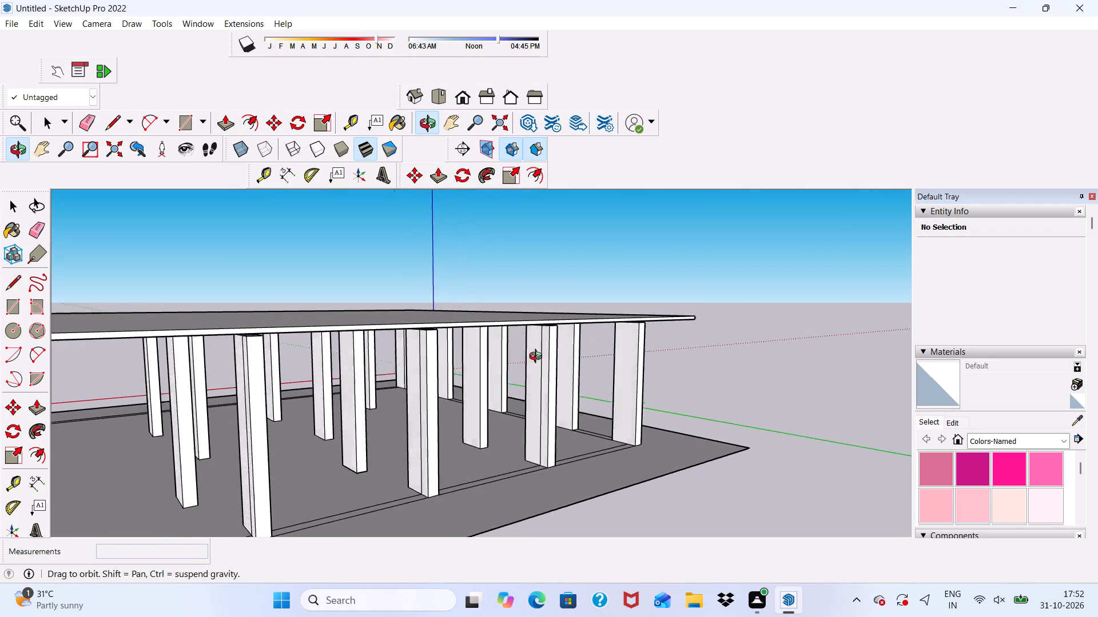
pyautogui.moveTo(538, 358); pyautogui.dragTo(686, 348, button='middle')
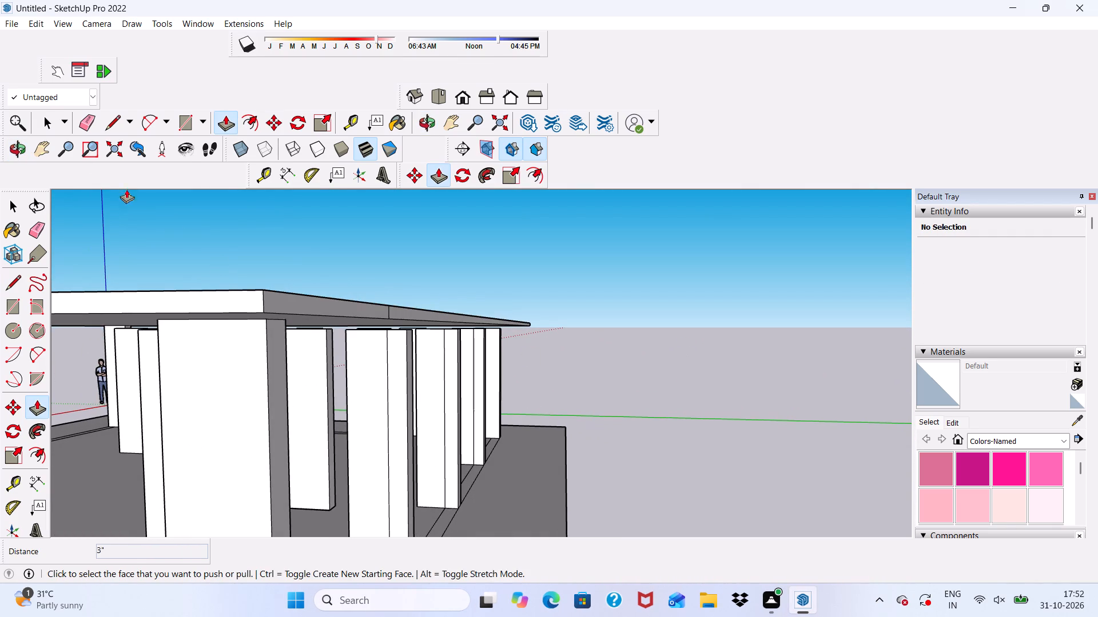
pyautogui.click(88, 122)
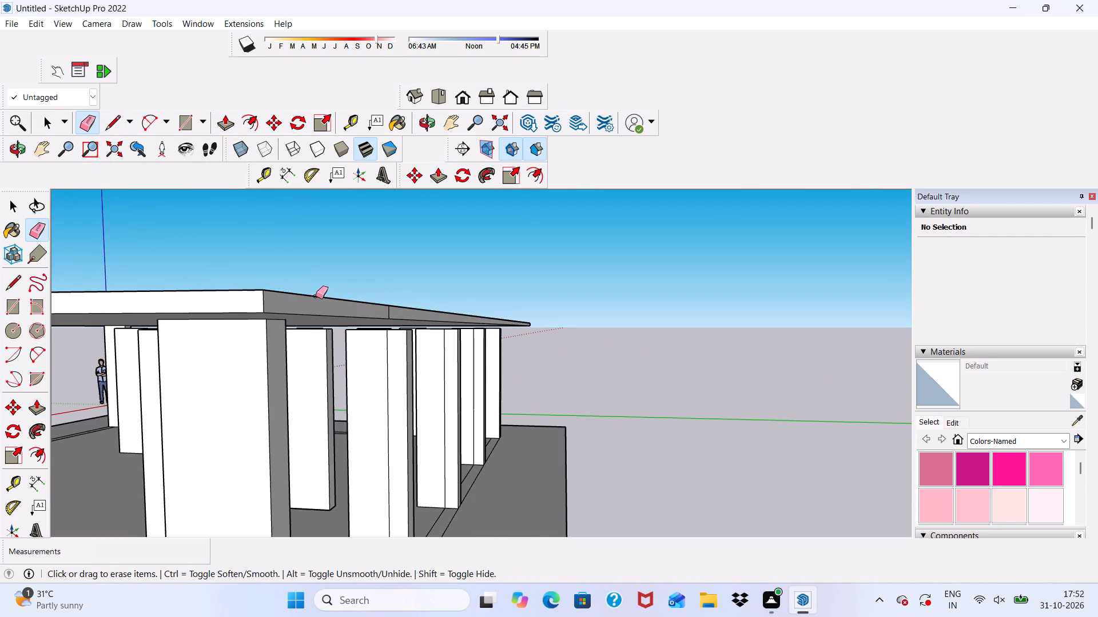
pyautogui.scroll(7, 337, 314)
pyautogui.moveTo(400, 308); pyautogui.dragTo(409, 305)
pyautogui.scroll(-6, 411, 303)
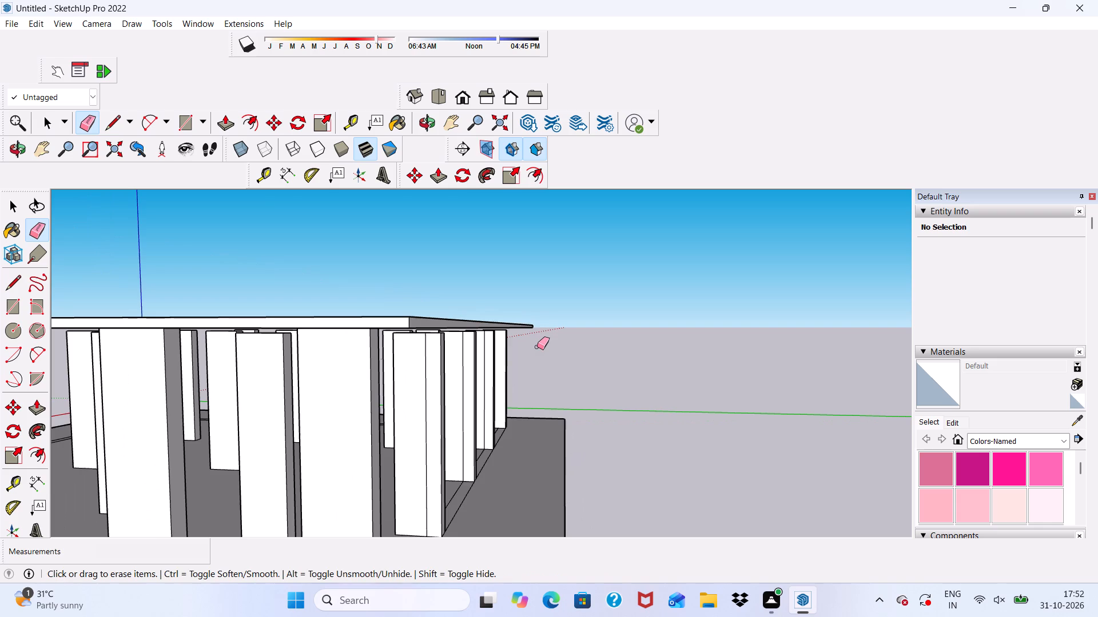
pyautogui.moveTo(537, 347); pyautogui.dragTo(7, 384, button='middle')
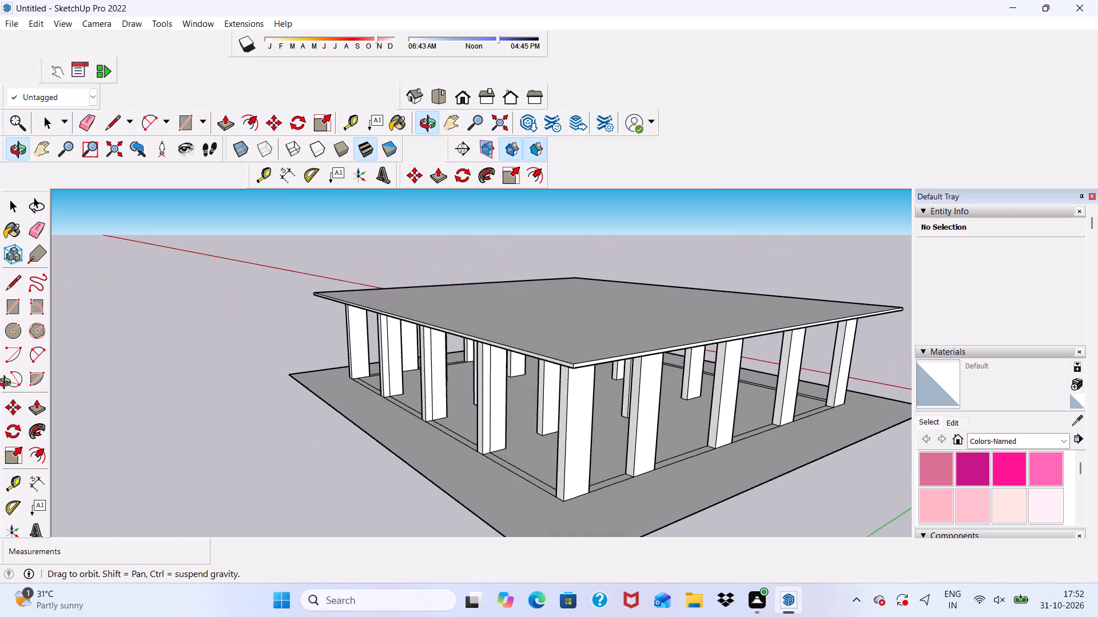
pyautogui.moveTo(7, 384); pyautogui.dragTo(332, 391, button='middle')
pyautogui.press('space')
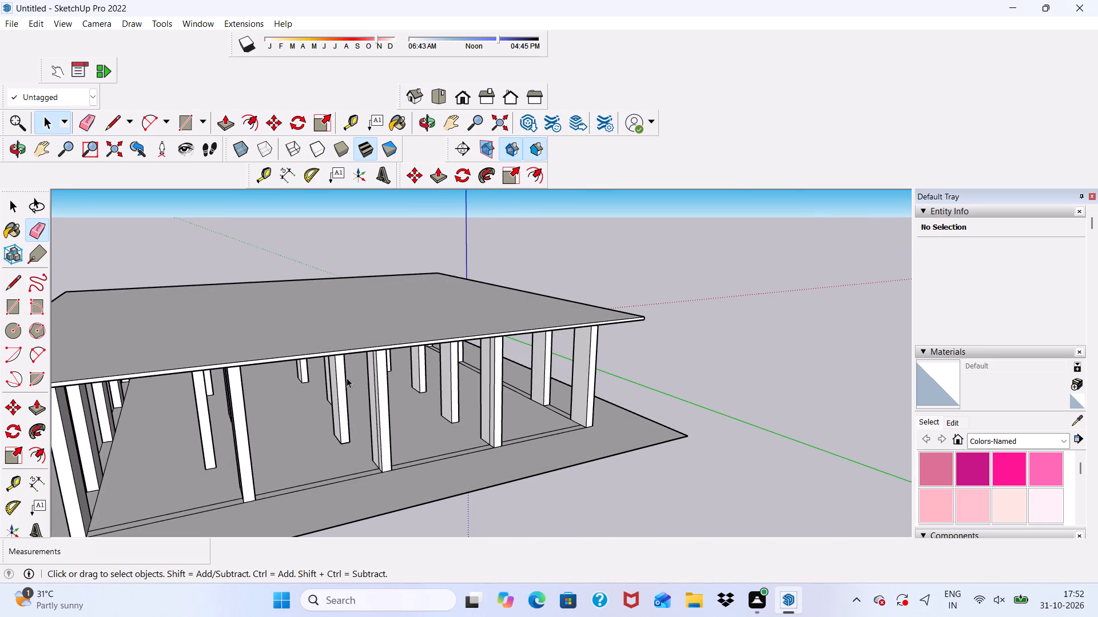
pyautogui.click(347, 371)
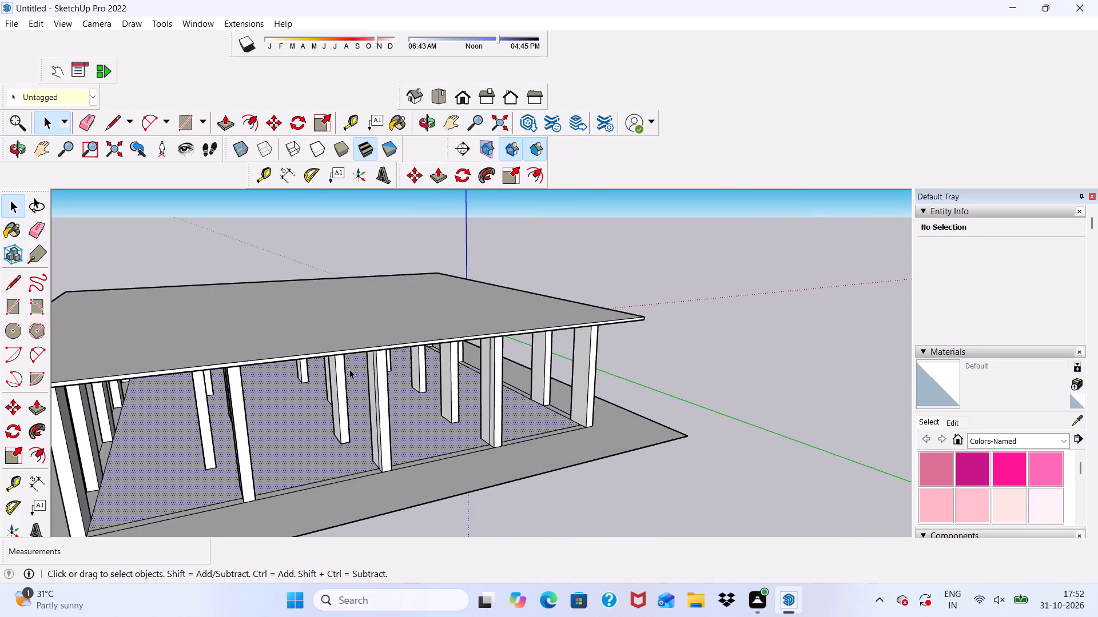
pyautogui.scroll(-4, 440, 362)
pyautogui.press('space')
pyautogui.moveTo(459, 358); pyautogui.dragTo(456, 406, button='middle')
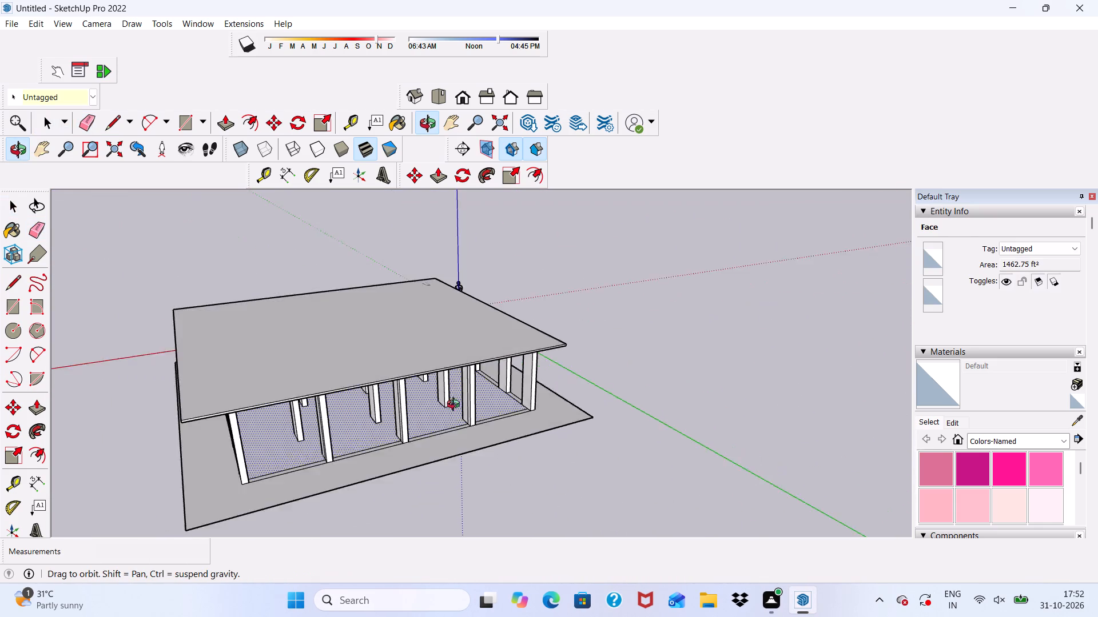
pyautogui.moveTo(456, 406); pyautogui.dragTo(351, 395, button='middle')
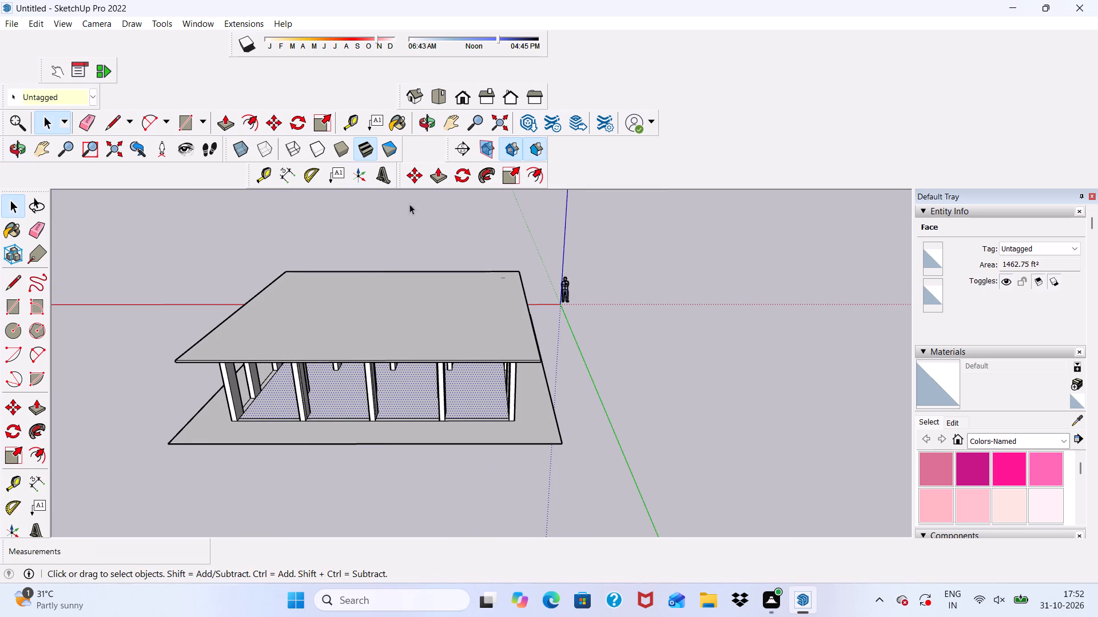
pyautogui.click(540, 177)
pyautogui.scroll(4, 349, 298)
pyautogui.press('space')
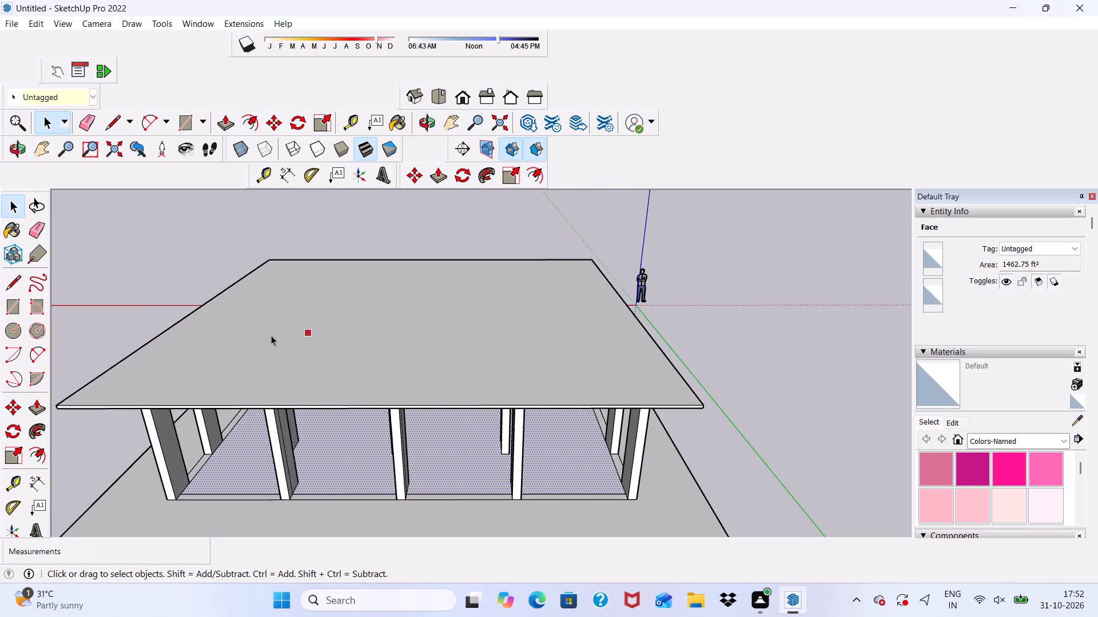
# Offset the roof slab's top face outline inward by 9".
pyautogui.click(271, 335)
pyautogui.click(538, 166)
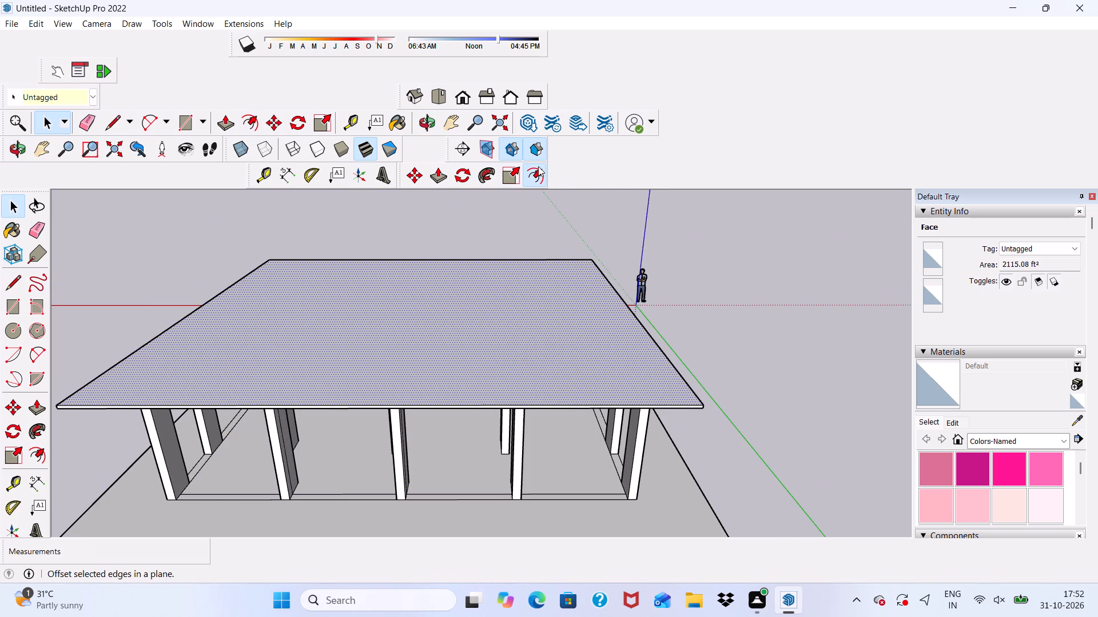
pyautogui.click(224, 334)
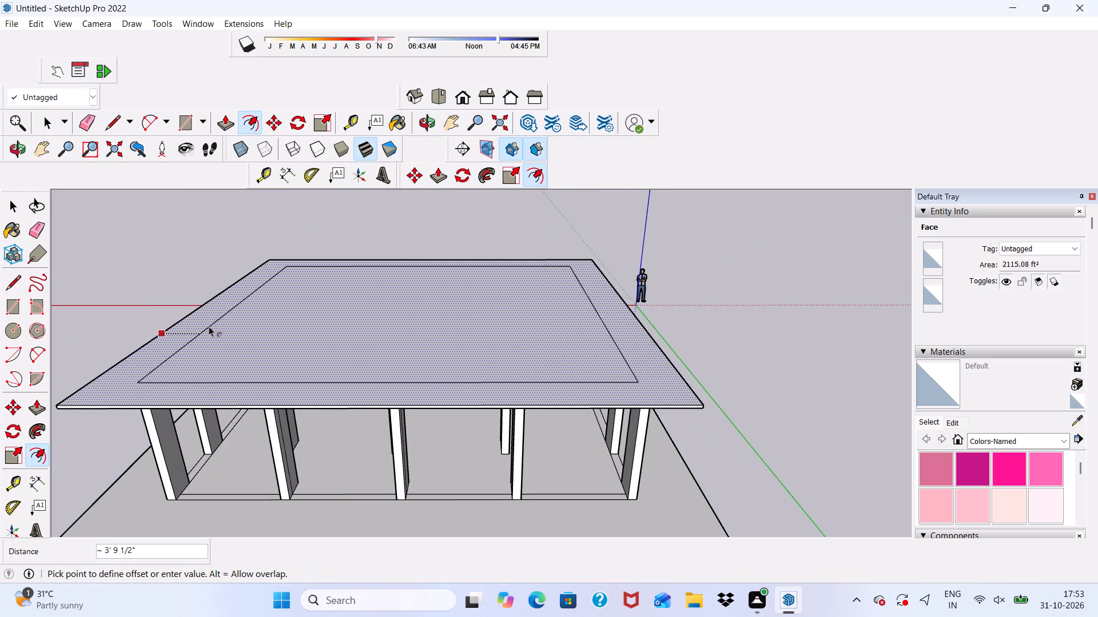
pyautogui.press('9')
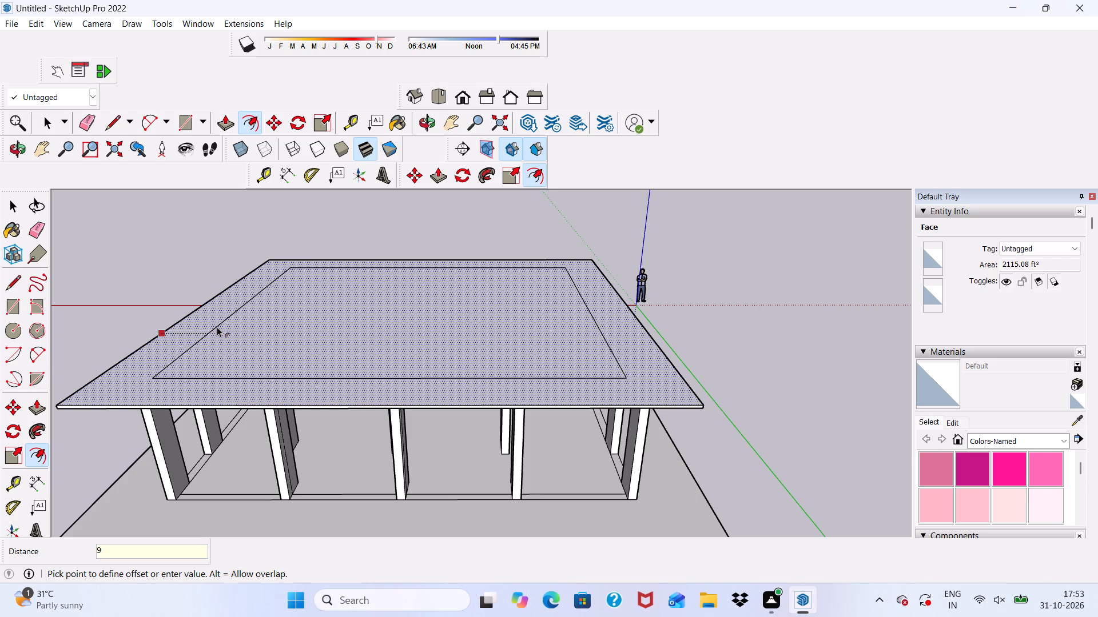
pyautogui.hotkey('shift', '"')
pyautogui.press('Return')
pyautogui.press('space')
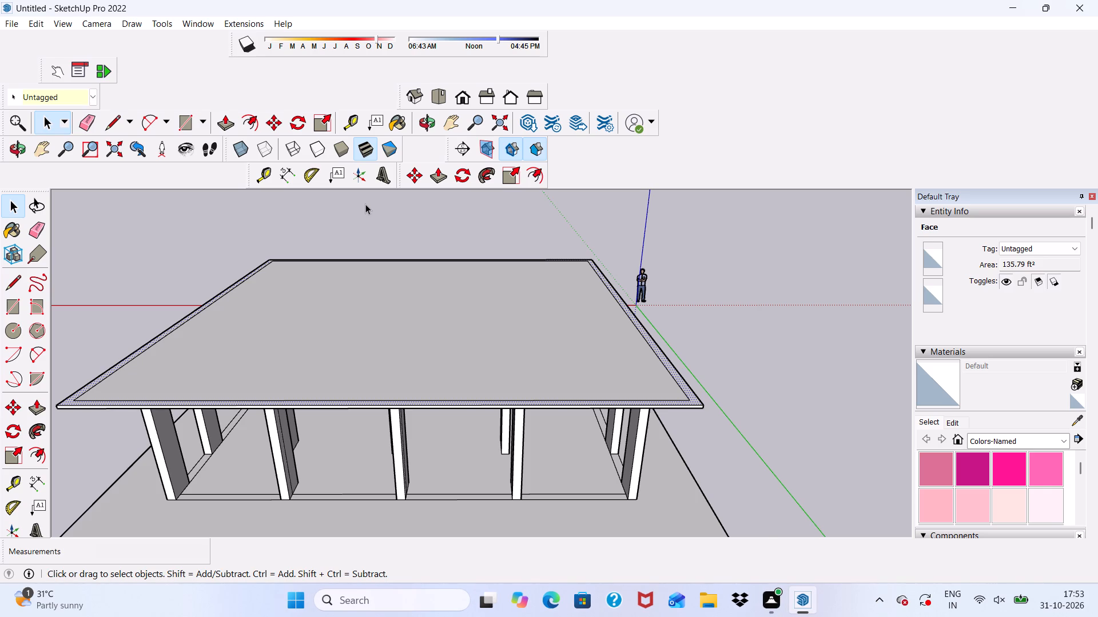
# Push/Pull the 9" border face on top of the slab up 10' to form the upper walls.
pyautogui.scroll(-2, 380, 231)
pyautogui.moveTo(384, 234); pyautogui.dragTo(303, 281, button='middle')
pyautogui.press('space')
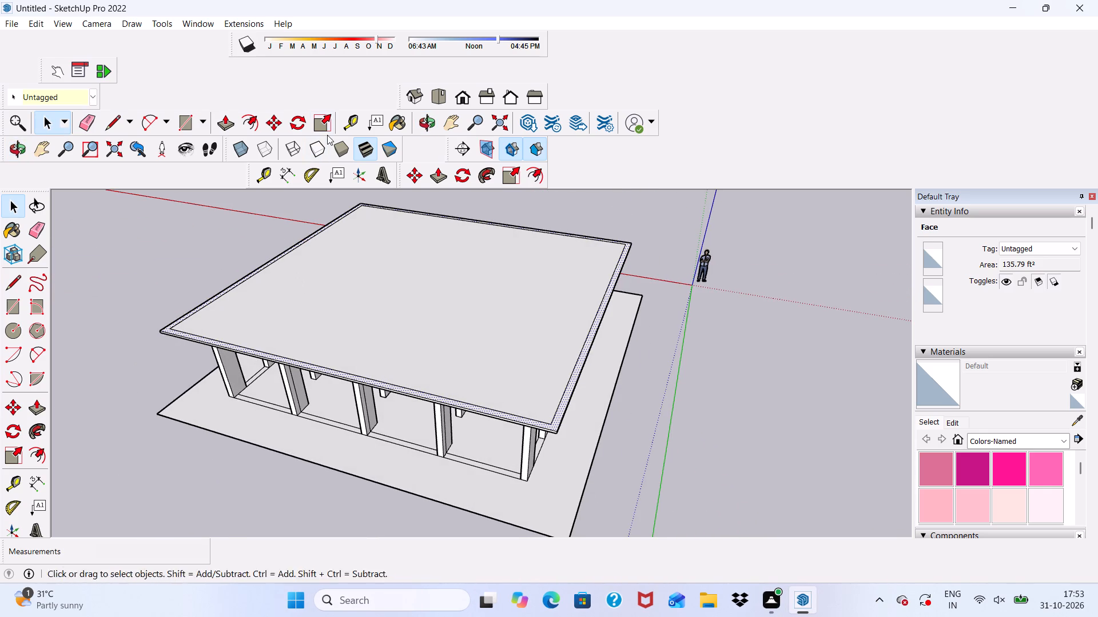
pyautogui.scroll(4, 324, 129)
pyautogui.click(224, 119)
pyautogui.scroll(4, 229, 320)
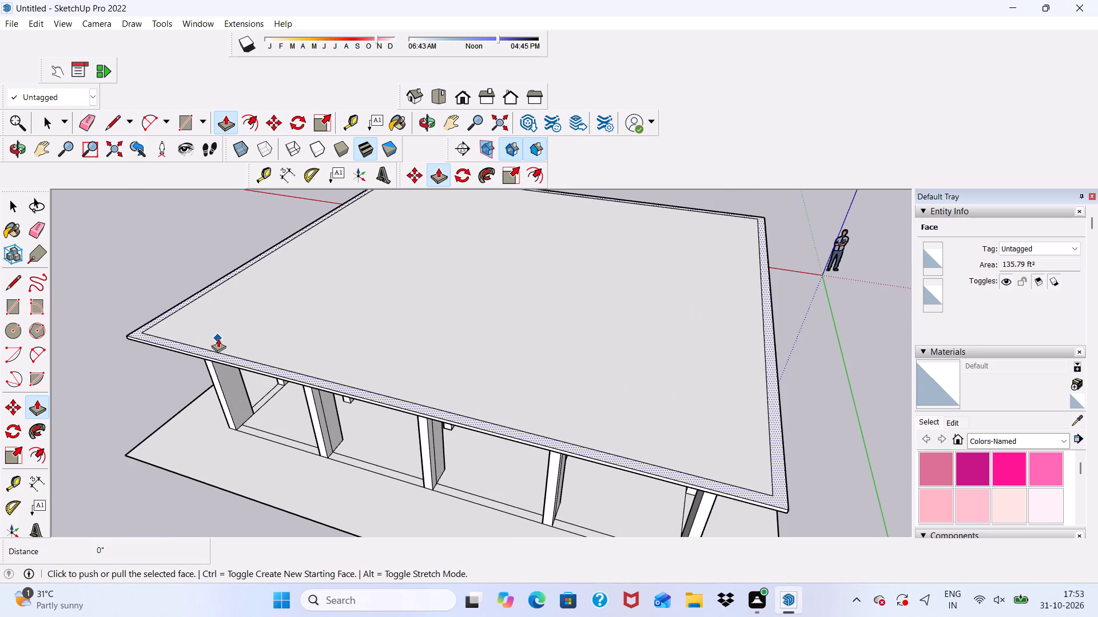
pyautogui.scroll(5, 160, 360)
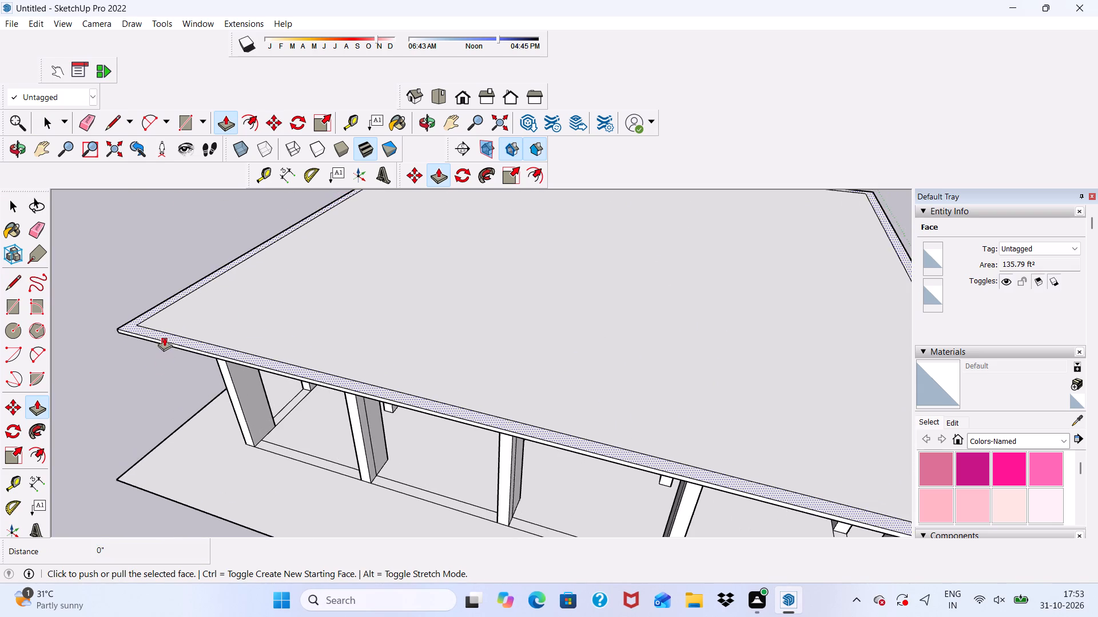
pyautogui.scroll(5, 164, 337)
pyautogui.click(163, 331)
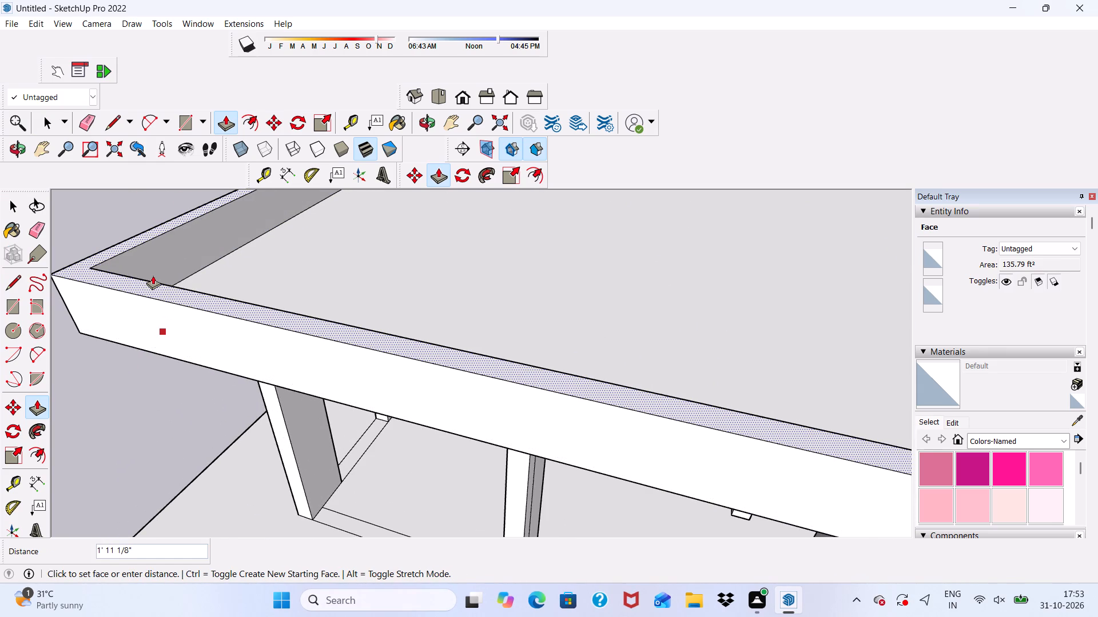
pyautogui.scroll(-18, 157, 261)
pyautogui.moveTo(396, 270); pyautogui.dragTo(413, 138, button='middle')
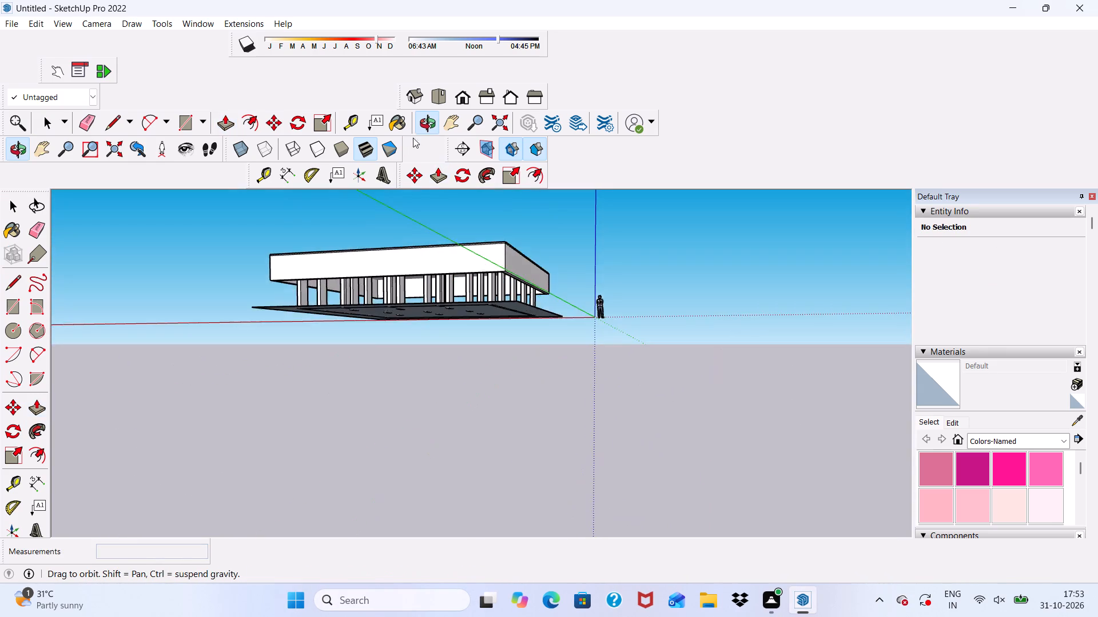
pyautogui.scroll(10, 422, 197)
pyautogui.scroll(1, 371, 255)
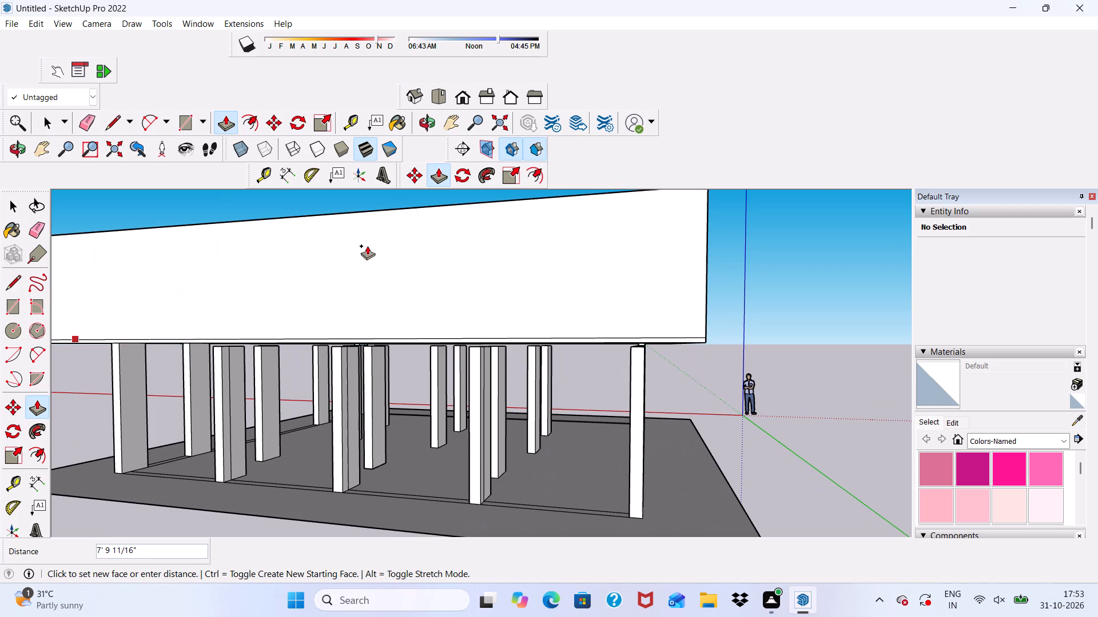
pyautogui.write("10'")
pyautogui.press('Return')
pyautogui.scroll(-6, 387, 234)
pyautogui.scroll(1, 412, 348)
pyautogui.moveTo(412, 348); pyautogui.dragTo(431, 315, button='middle')
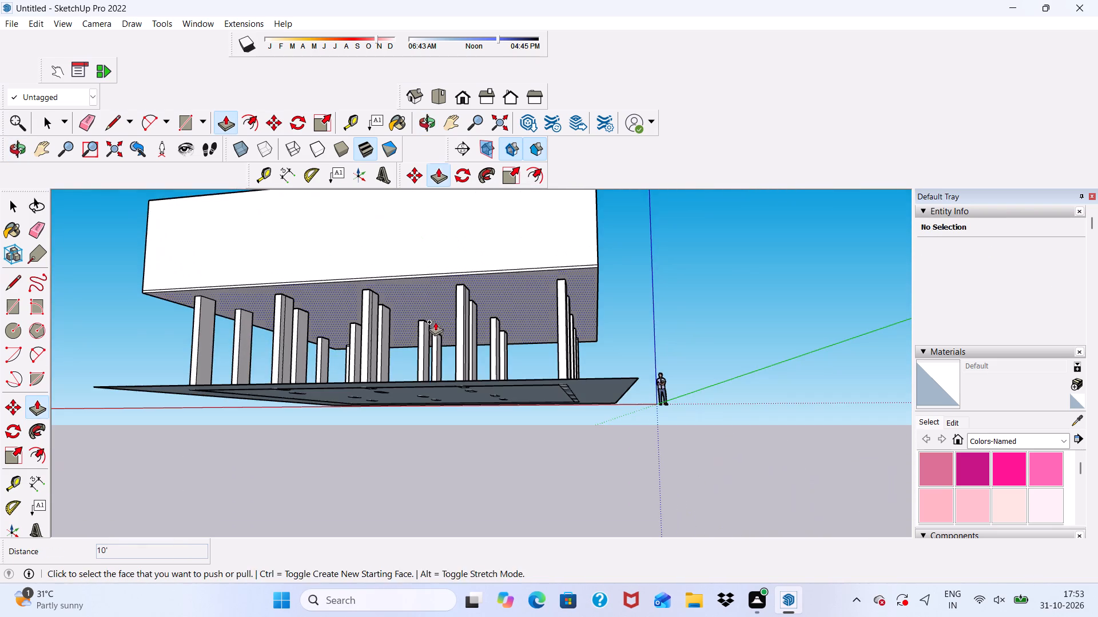
pyautogui.press('space')
# Examine the raised upper walls and the columns below from several sides, including the front view.
pyautogui.scroll(-5, 439, 306)
pyautogui.moveTo(414, 316); pyautogui.dragTo(460, 386, button='middle')
pyautogui.moveTo(561, 369); pyautogui.dragTo(333, 409, button='middle')
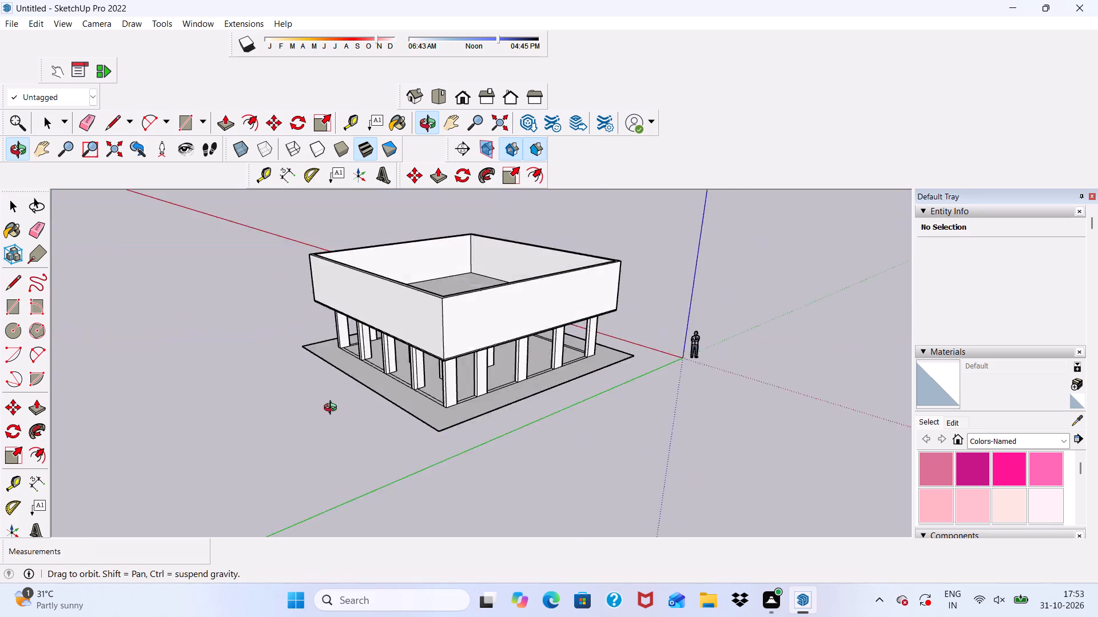
pyautogui.moveTo(333, 409); pyautogui.dragTo(189, 398, button='middle')
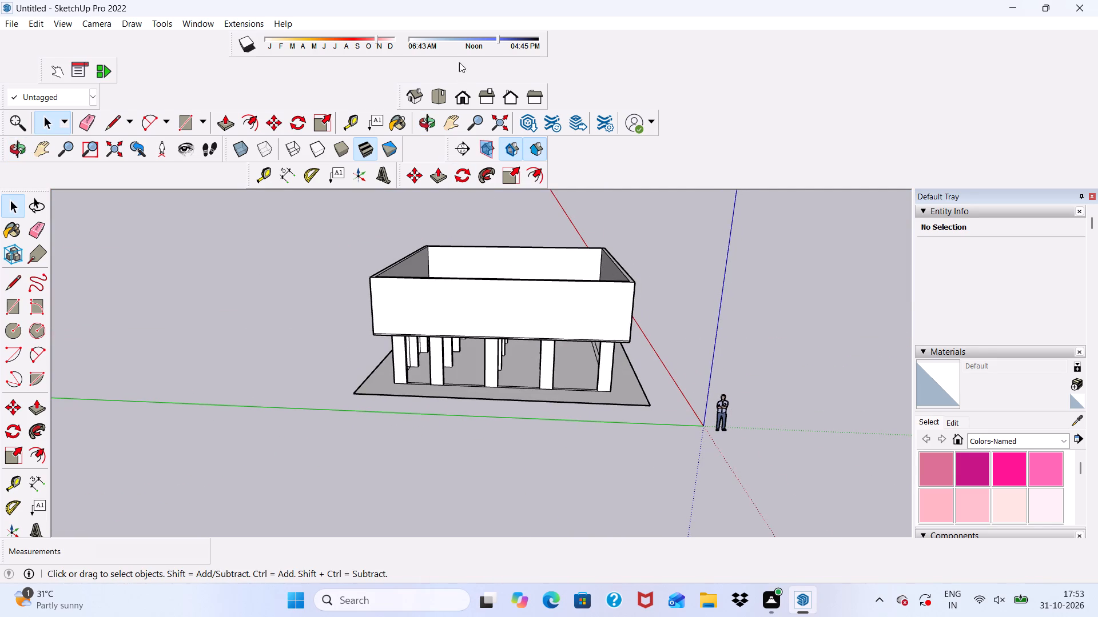
pyautogui.click(466, 90)
pyautogui.scroll(-2, 590, 336)
pyautogui.moveTo(612, 343); pyautogui.dragTo(550, 388, button='middle')
pyautogui.scroll(5, 529, 374)
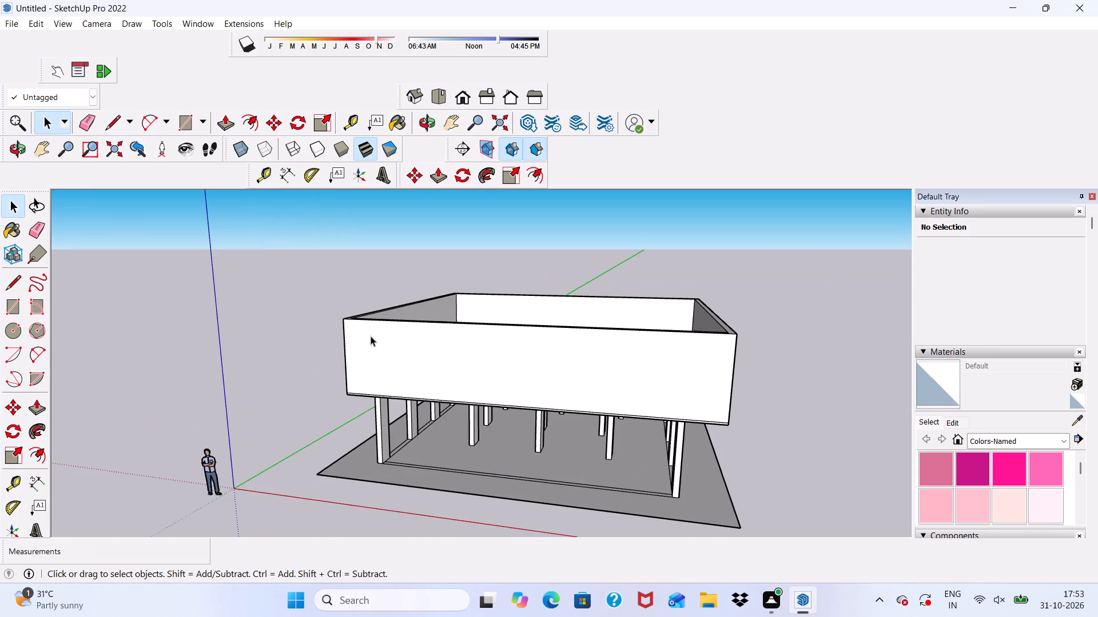
# Examine the raised upper walls from outside and above, including the top rim and the enclosed floor.
pyautogui.moveTo(380, 359); pyautogui.dragTo(499, 331, button='middle')
pyautogui.scroll(2, 472, 279)
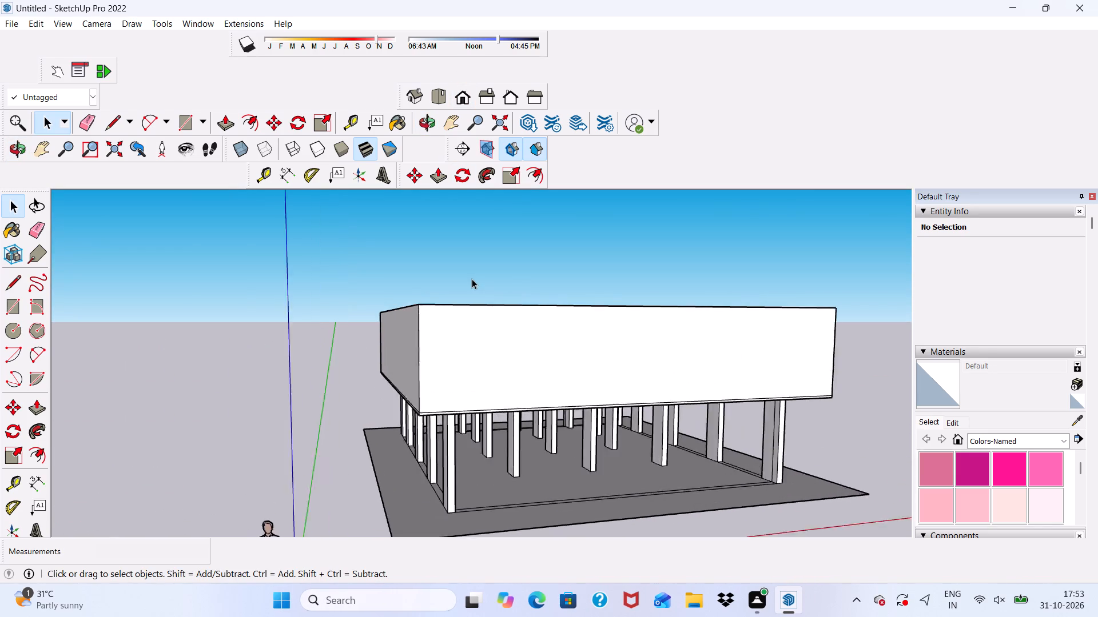
pyautogui.scroll(3, 472, 279)
pyautogui.scroll(-3, 459, 268)
pyautogui.moveTo(453, 327); pyautogui.dragTo(343, 405, button='middle')
pyautogui.scroll(9, 335, 396)
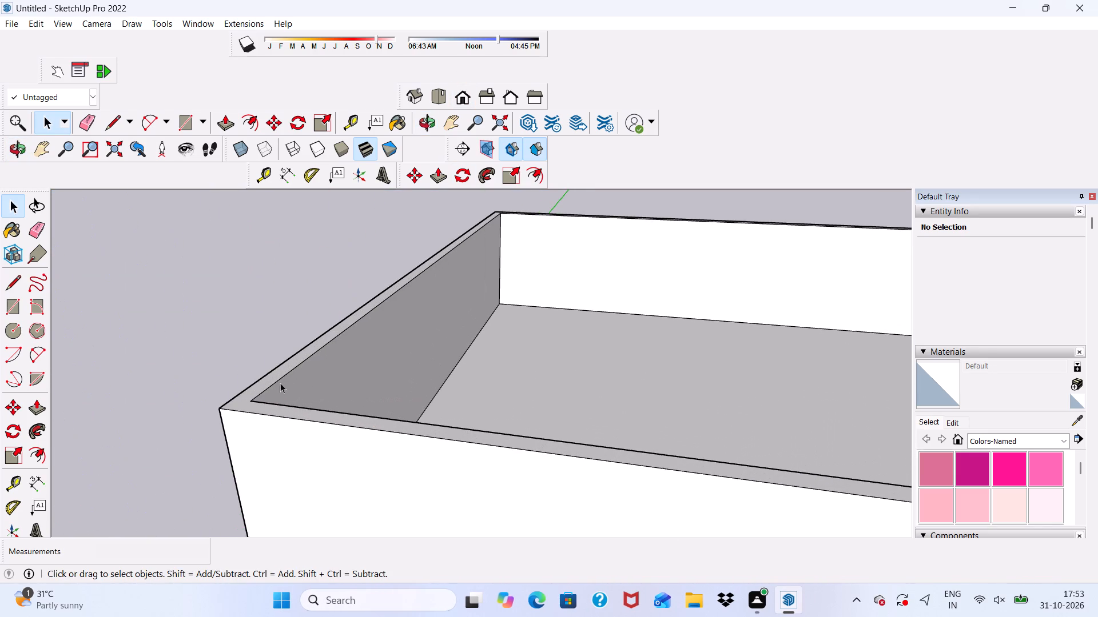
pyautogui.click(241, 406)
pyautogui.scroll(-6, 236, 363)
pyautogui.scroll(-3, 380, 335)
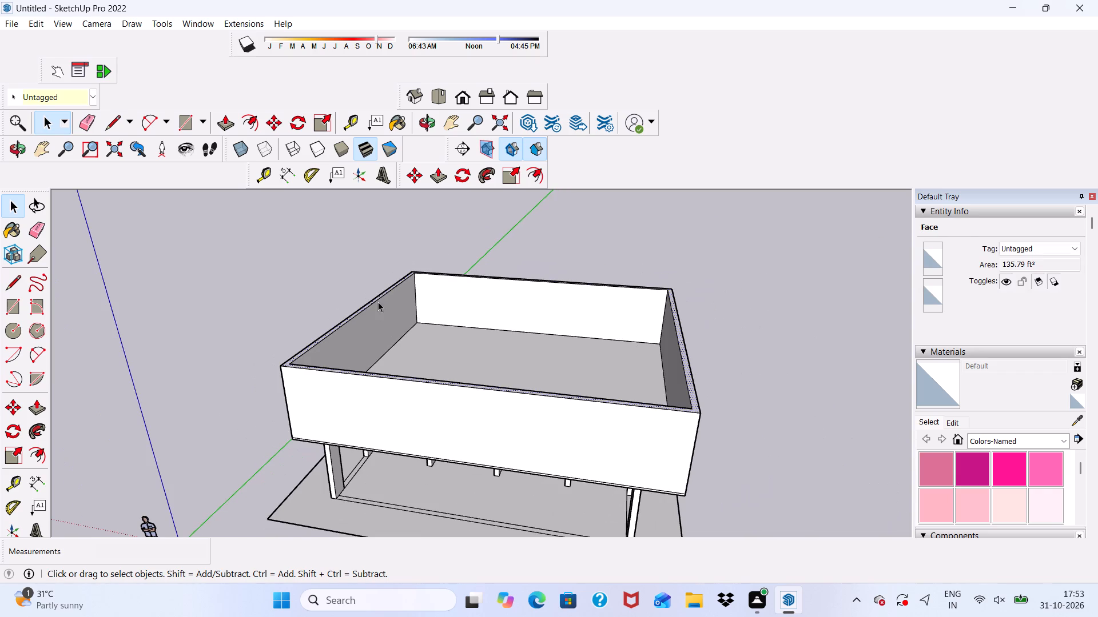
pyautogui.press('space')
pyautogui.scroll(-4, 383, 285)
pyautogui.moveTo(446, 354); pyautogui.dragTo(449, 320, button='middle')
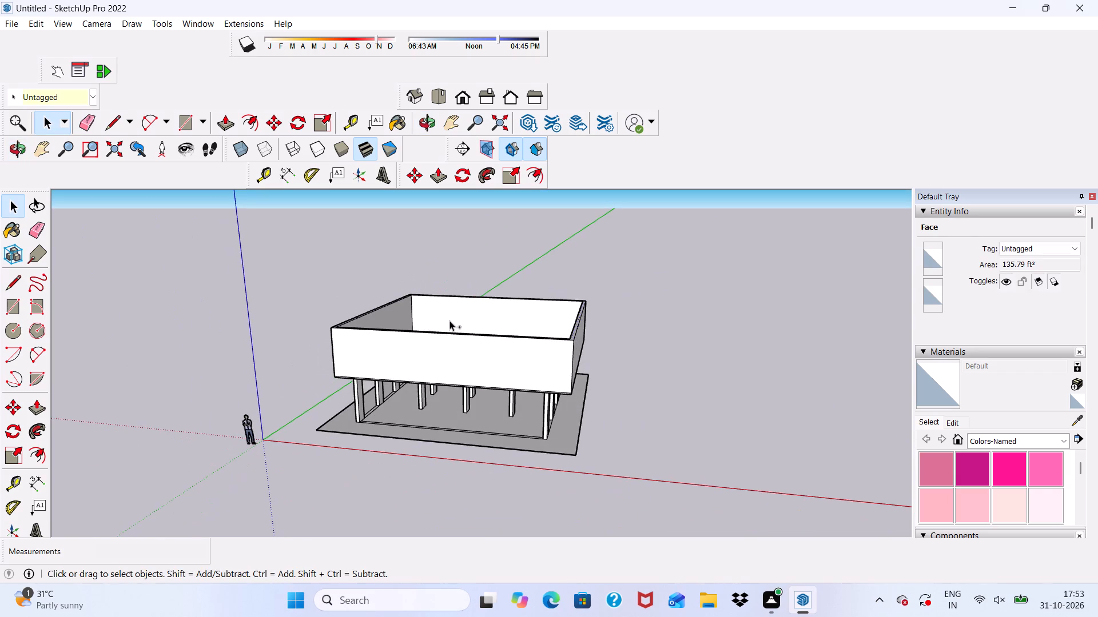
# Undo the 10' extrusion of the upper walls, keeping the 9" offset outline on the slab.
pyautogui.hotkey('ctrl', 'z')
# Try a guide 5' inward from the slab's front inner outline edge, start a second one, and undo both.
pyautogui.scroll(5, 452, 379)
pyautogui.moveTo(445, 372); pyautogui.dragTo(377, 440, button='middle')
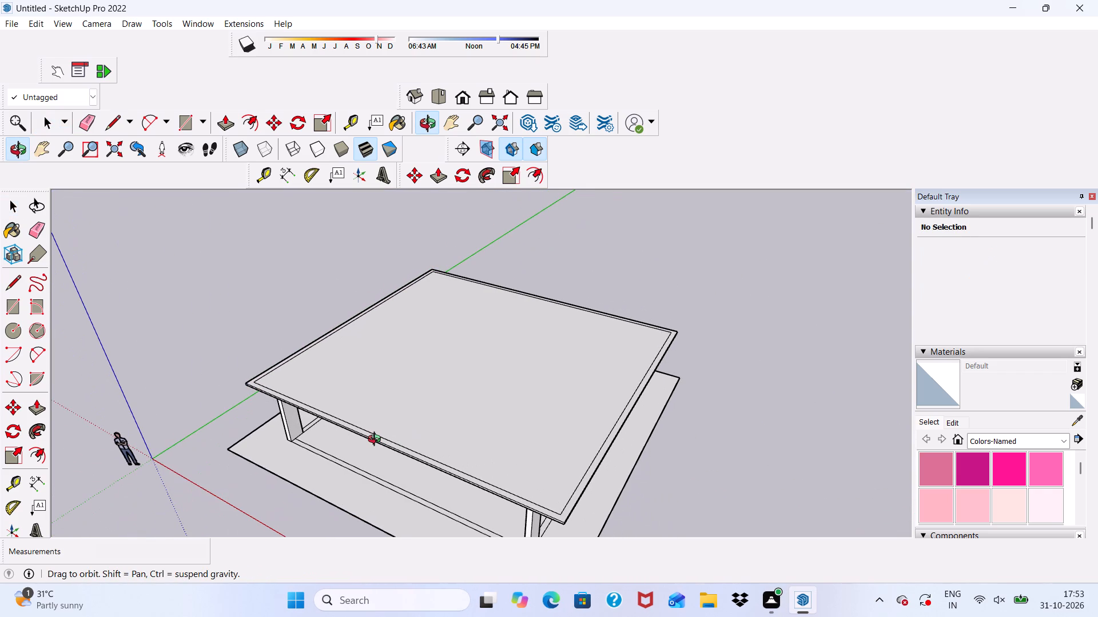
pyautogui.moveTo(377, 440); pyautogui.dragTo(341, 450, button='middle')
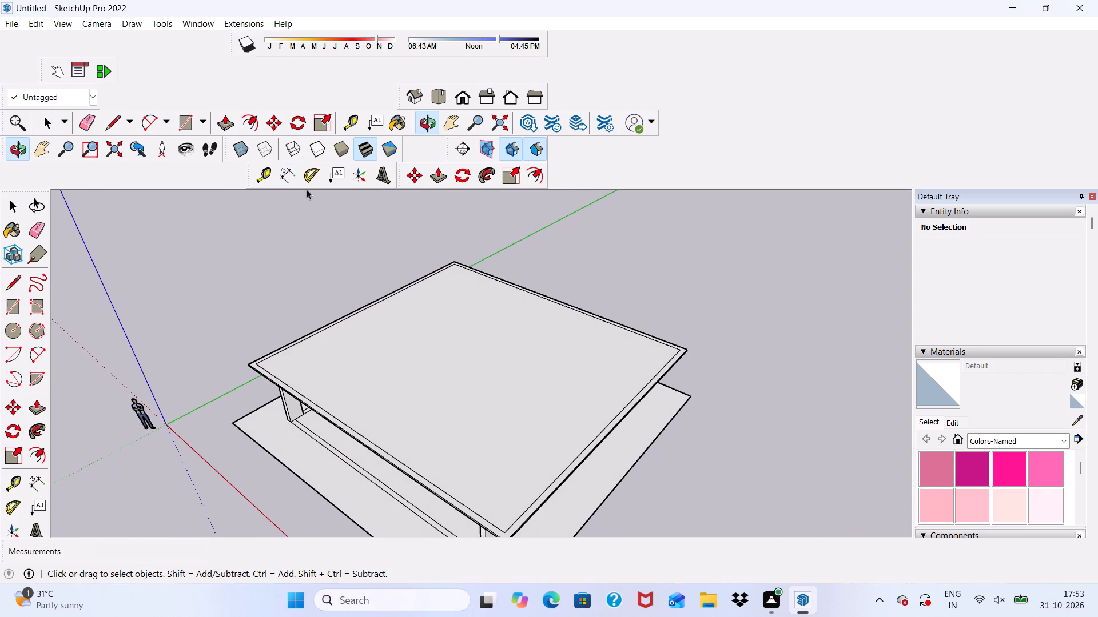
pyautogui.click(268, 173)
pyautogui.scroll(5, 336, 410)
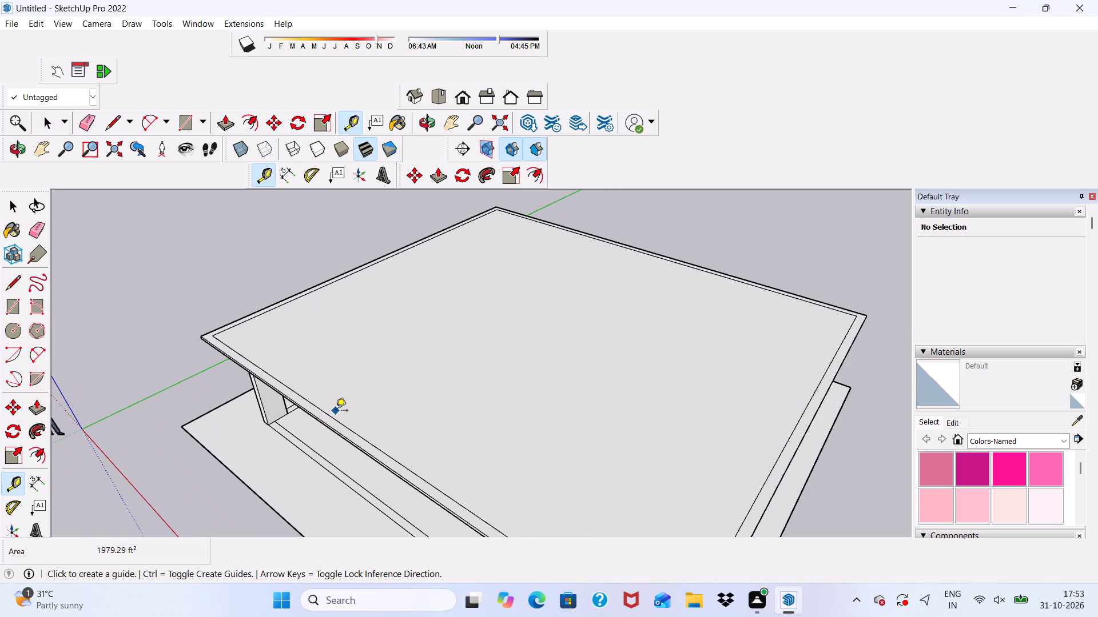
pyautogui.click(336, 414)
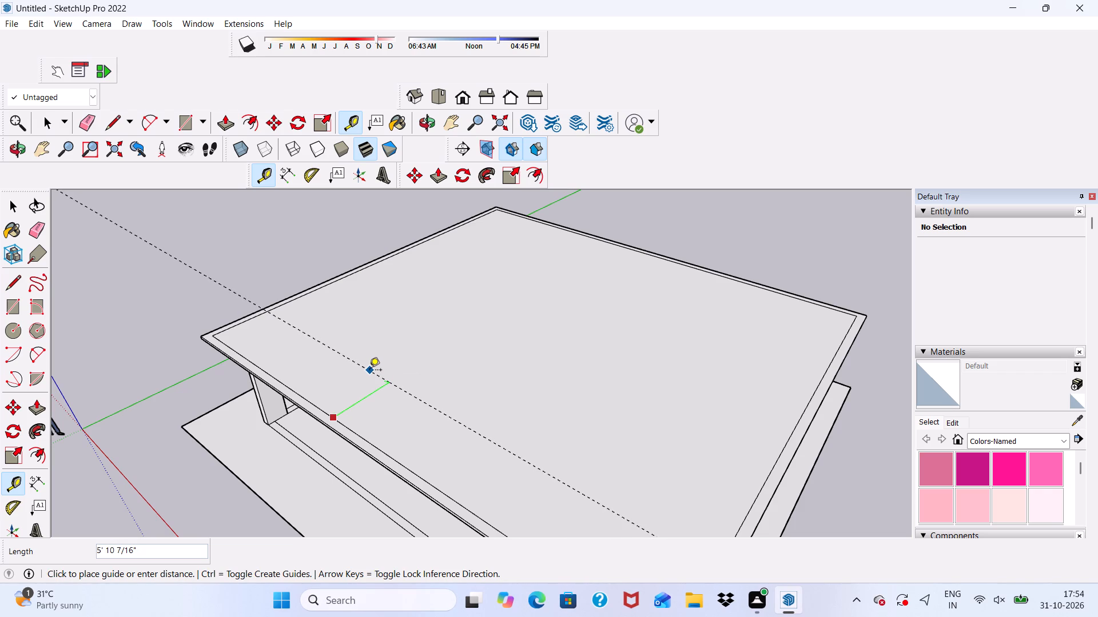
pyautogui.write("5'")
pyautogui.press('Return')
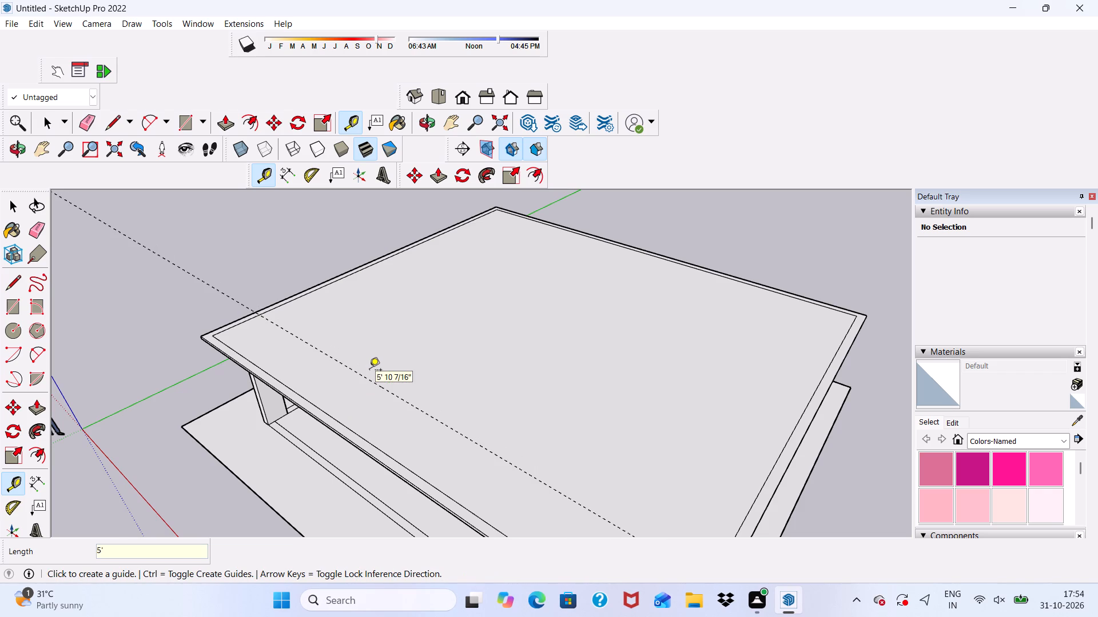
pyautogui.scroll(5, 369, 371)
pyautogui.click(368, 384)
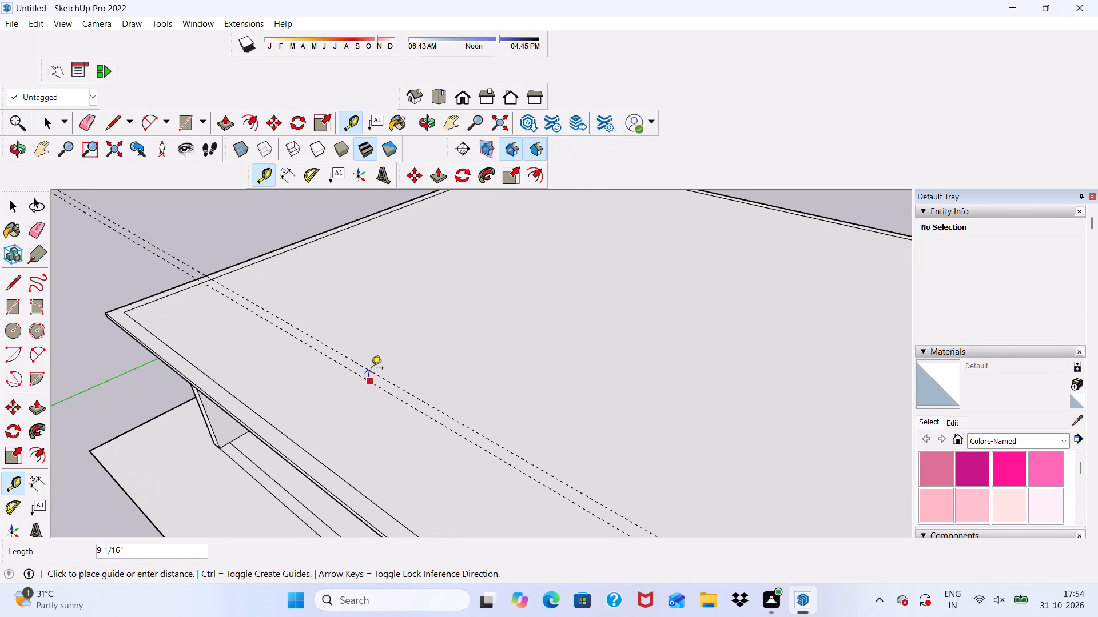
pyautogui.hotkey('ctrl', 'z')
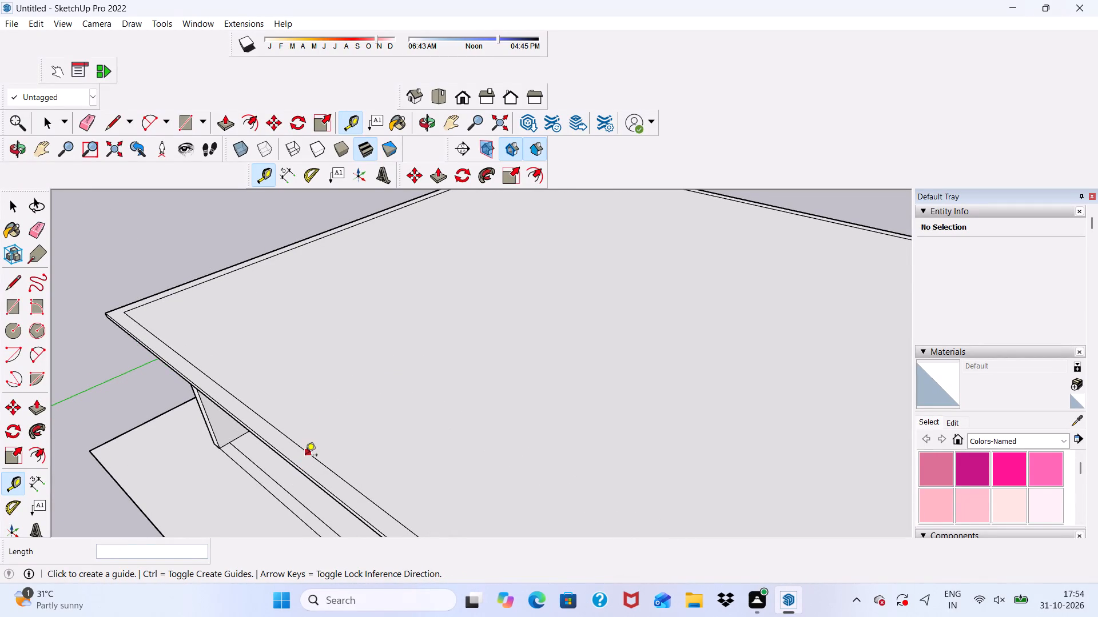
# Place a guide 7' inward from the slab's front inner outline edge and a parallel guide 6" farther in.
pyautogui.click(306, 454)
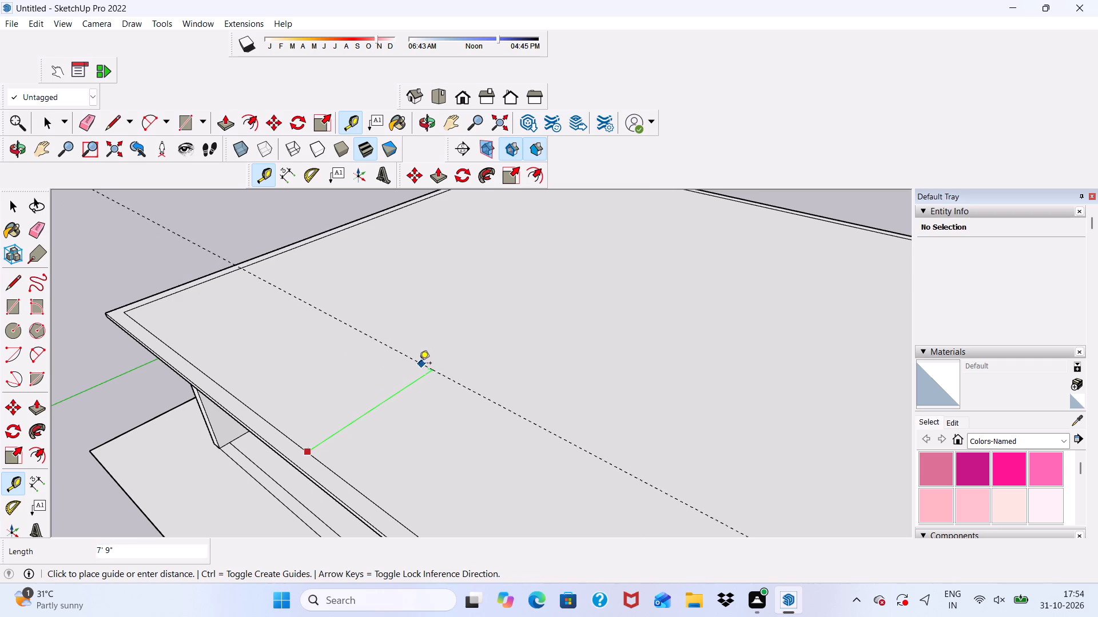
pyautogui.write("7'")
pyautogui.press('Return')
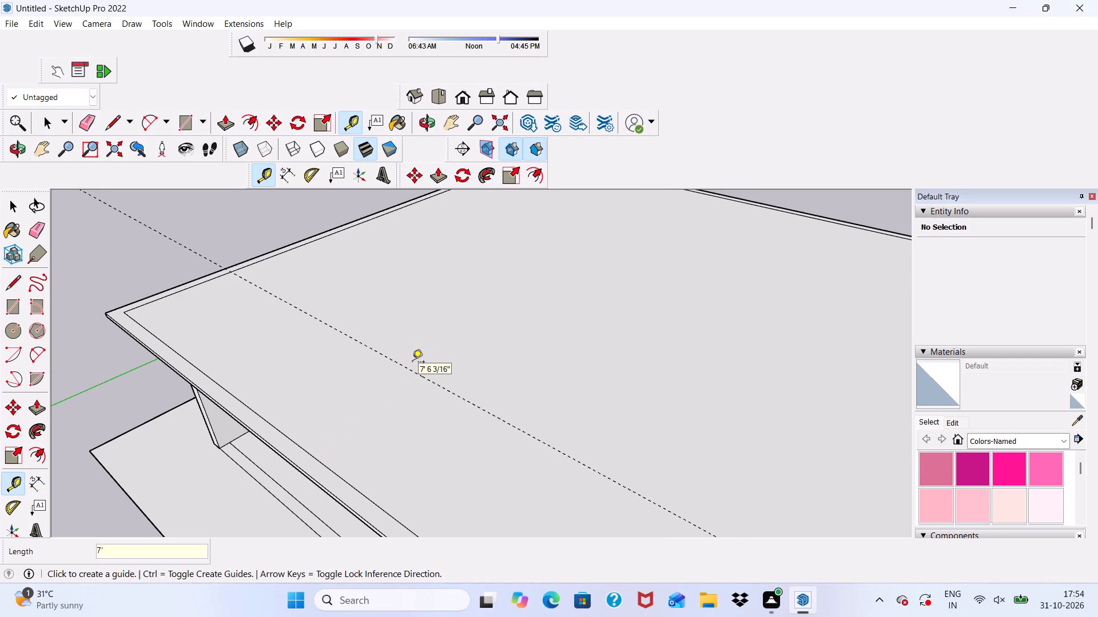
pyautogui.scroll(-5, 413, 359)
pyautogui.moveTo(438, 396); pyautogui.dragTo(472, 415, button='middle')
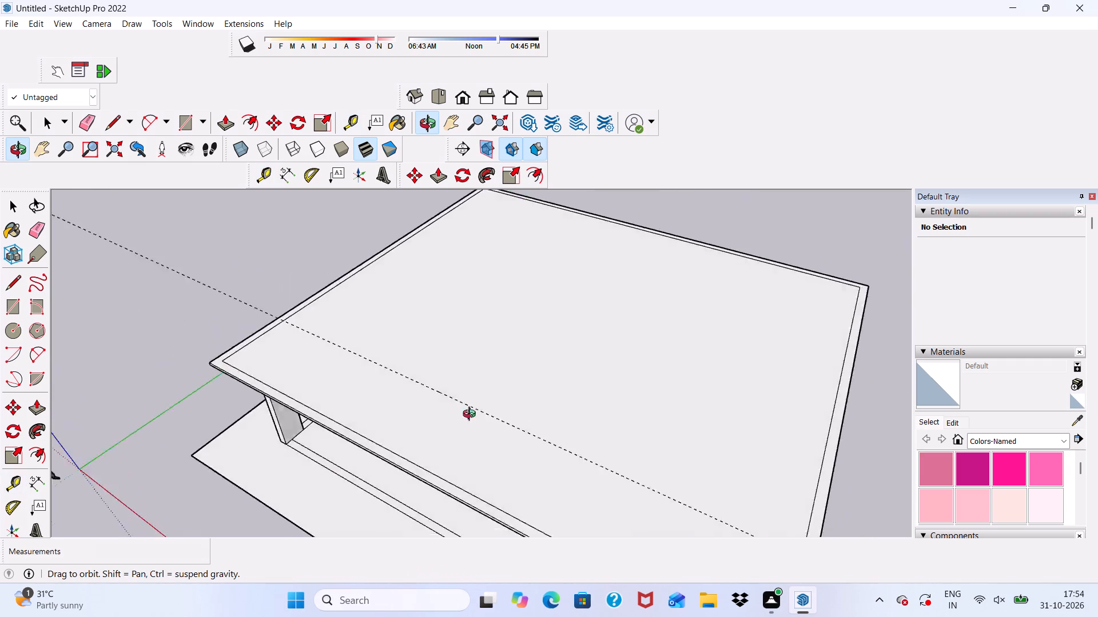
pyautogui.moveTo(472, 415); pyautogui.dragTo(511, 446, button='middle')
pyautogui.scroll(5, 505, 427)
pyautogui.scroll(-1, 493, 412)
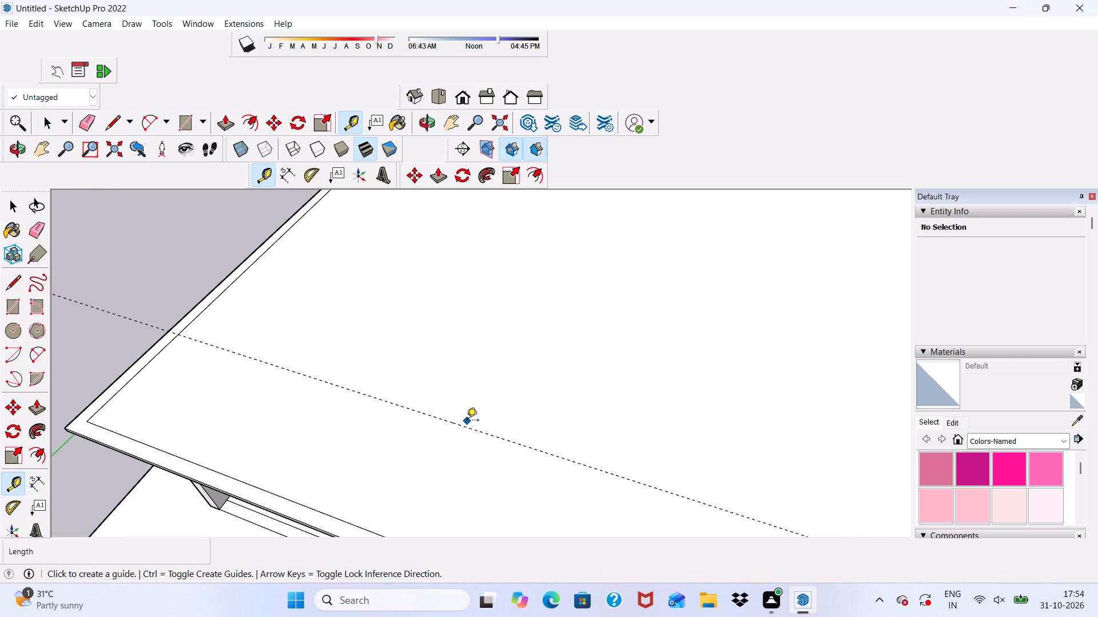
pyautogui.click(466, 426)
pyautogui.write('6"')
pyautogui.press('Return')
pyautogui.press('space')
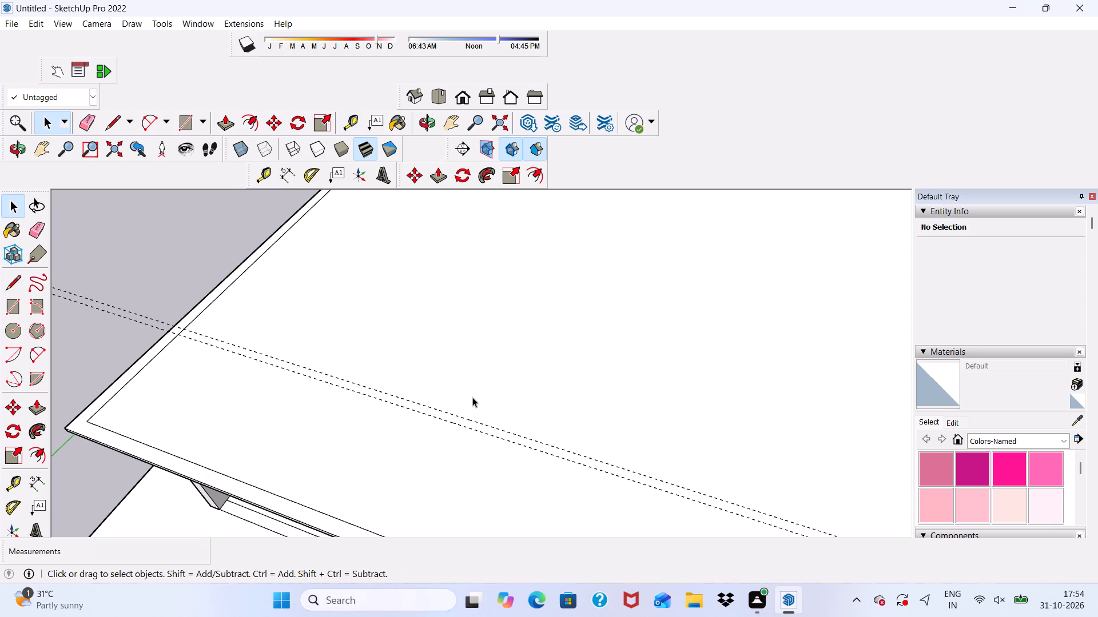
# Draw a line along the 7' guide between the two side edges of the slab's inner outline.
pyautogui.scroll(-4, 454, 352)
pyautogui.moveTo(455, 375); pyautogui.dragTo(608, 387, button='middle')
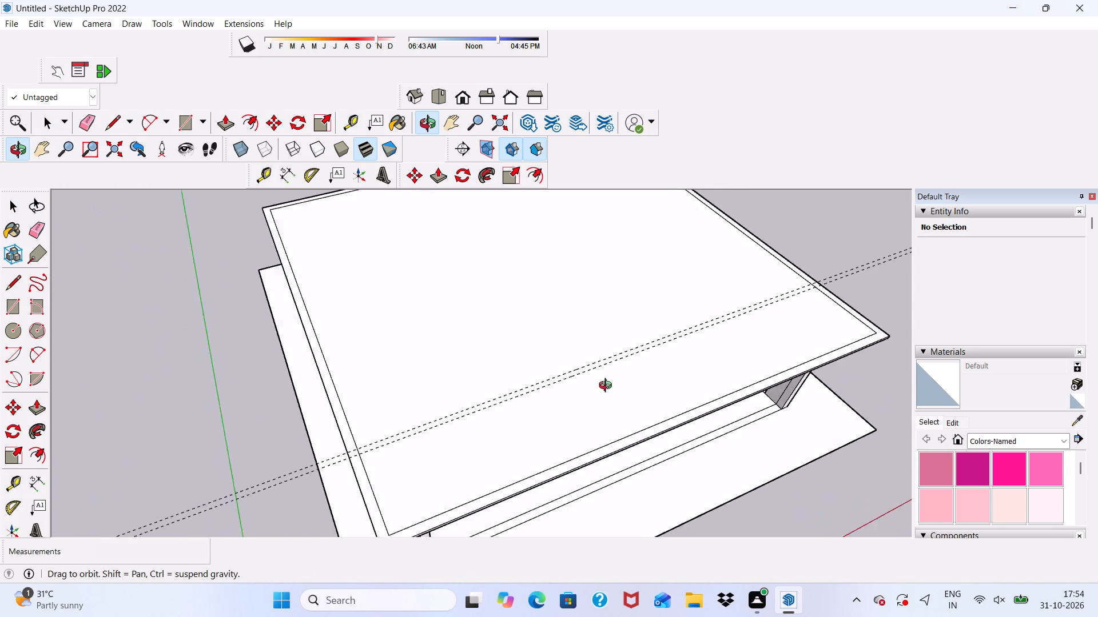
pyautogui.moveTo(608, 387); pyautogui.dragTo(538, 411, button='middle')
pyautogui.click(114, 125)
pyautogui.scroll(3, 222, 472)
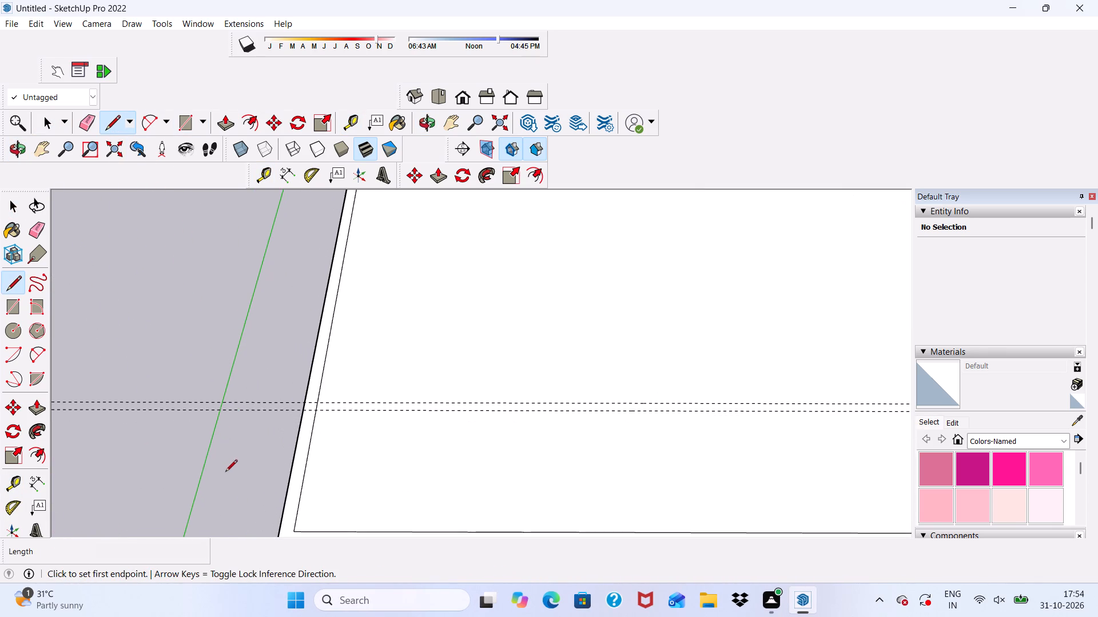
pyautogui.scroll(5, 225, 472)
pyautogui.scroll(4, 316, 404)
pyautogui.click(315, 398)
pyautogui.scroll(-4, 447, 425)
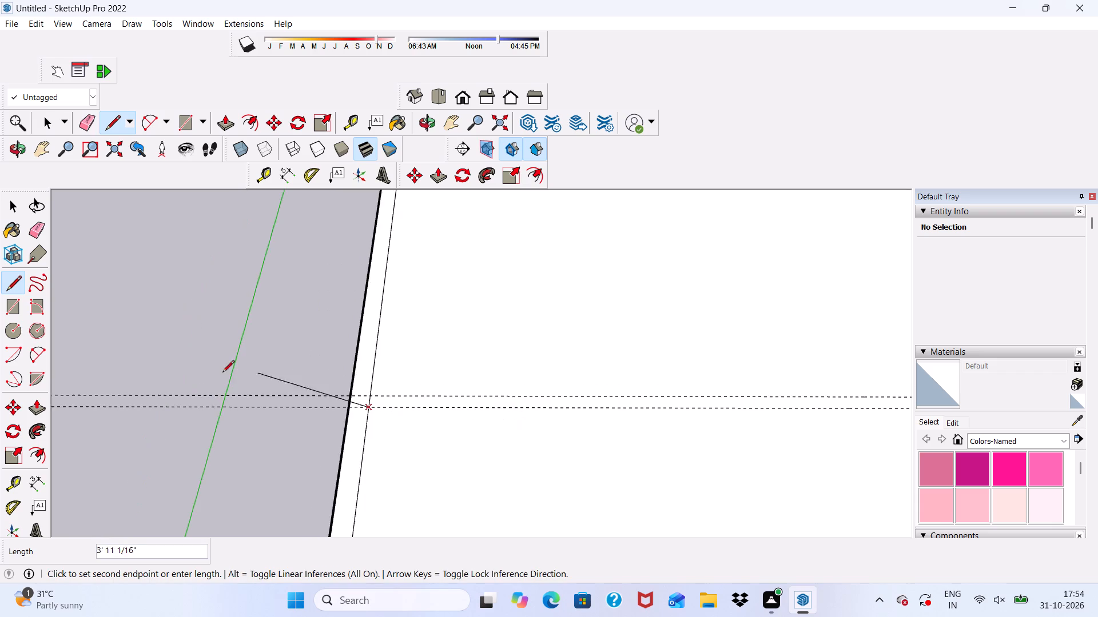
pyautogui.scroll(-11, 195, 379)
pyautogui.scroll(13, 711, 388)
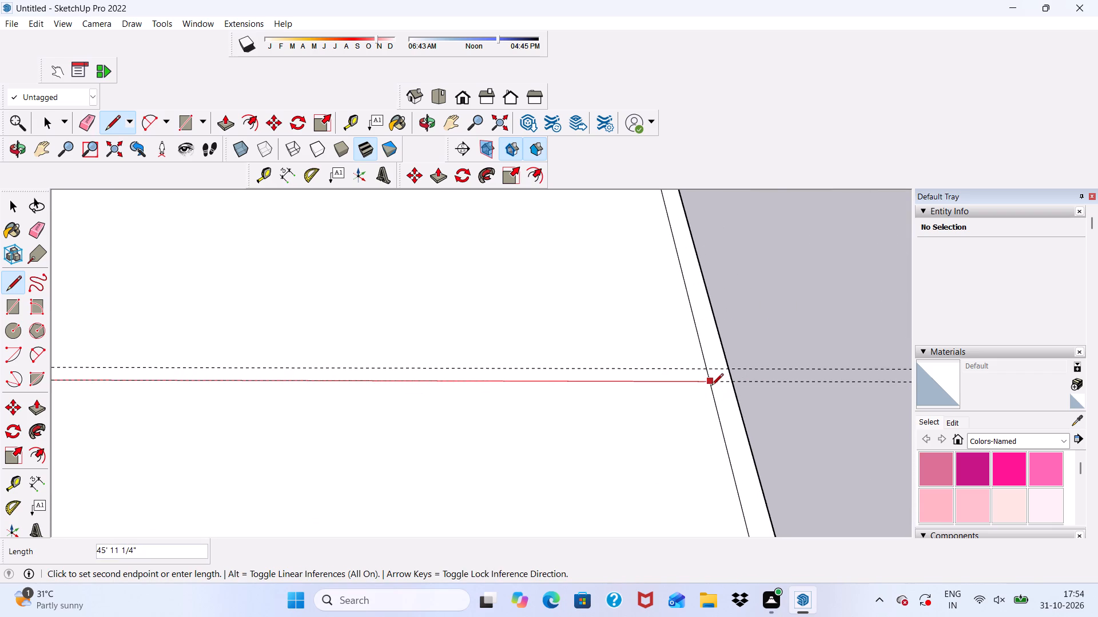
pyautogui.click(710, 383)
# Draw a second line along the inner 6" guide, spanning the same two side edges of the inner outline.
pyautogui.click(705, 369)
pyautogui.scroll(-7, 705, 369)
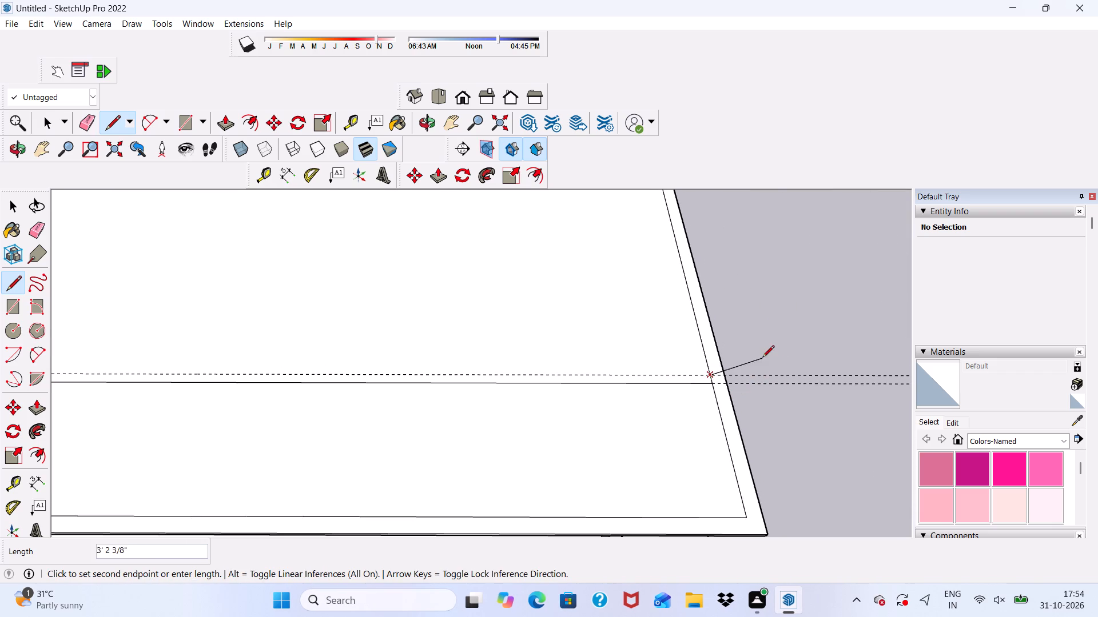
pyautogui.scroll(-9, 762, 358)
pyautogui.scroll(5, 592, 341)
pyautogui.scroll(3, 81, 396)
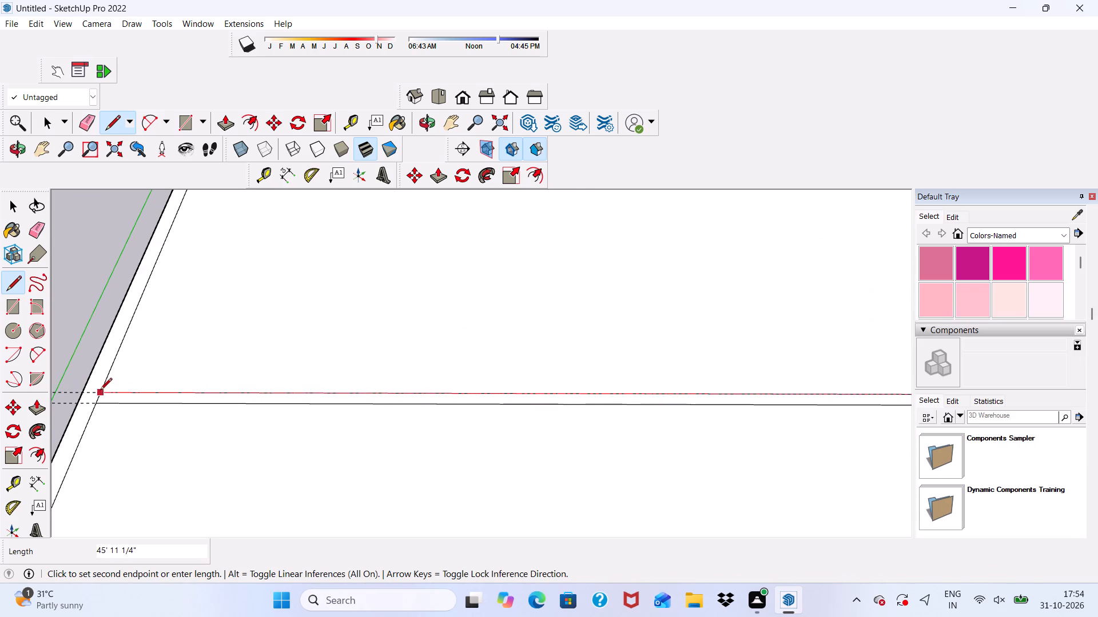
pyautogui.click(102, 392)
pyautogui.press('space')
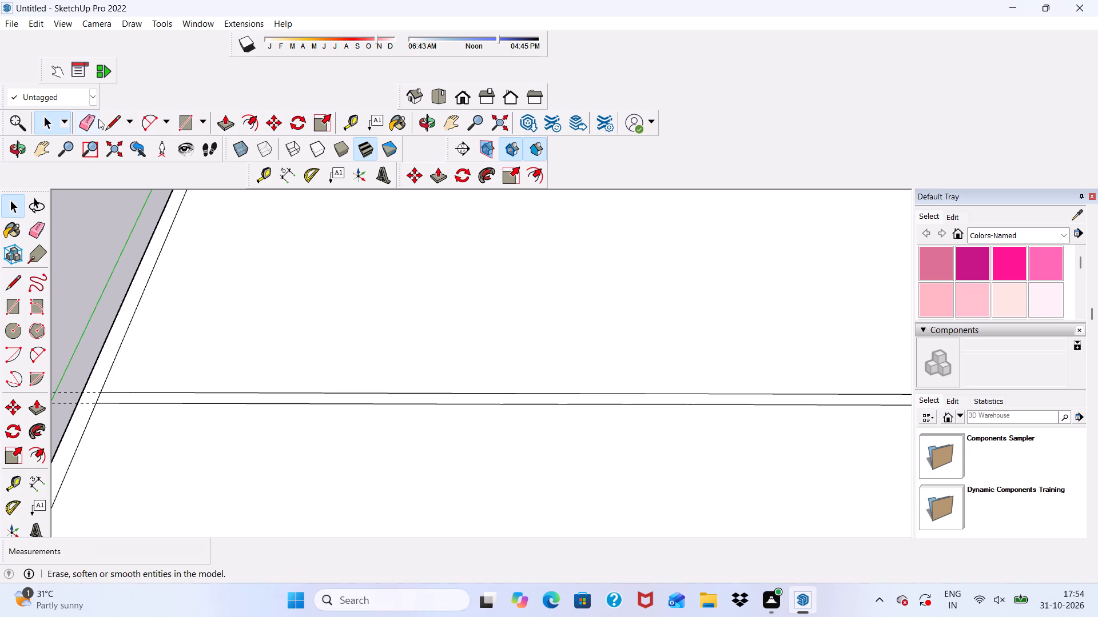
# Erase the two guide lines crossing the slab.
pyautogui.click(93, 117)
pyautogui.scroll(-5, 158, 205)
pyautogui.scroll(5, 143, 327)
pyautogui.moveTo(101, 343); pyautogui.dragTo(101, 346)
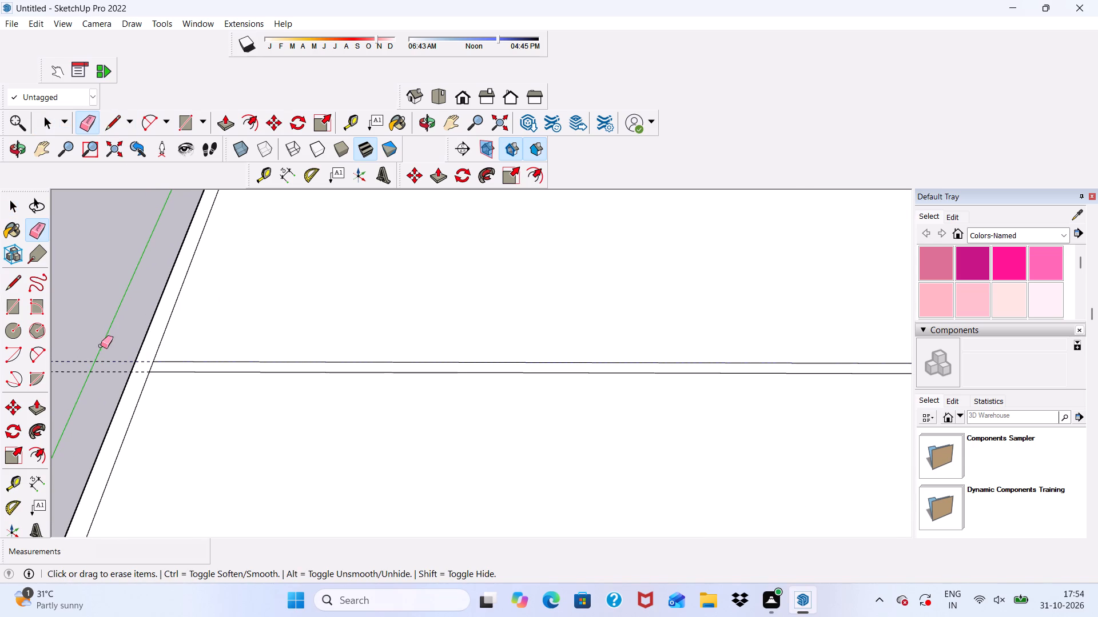
pyautogui.moveTo(101, 346); pyautogui.dragTo(93, 376)
# Erase the short inner outline segments between the two parallel lines at both ends, joining the strip to the border.
pyautogui.scroll(10, 117, 356)
pyautogui.moveTo(184, 375); pyautogui.dragTo(168, 375)
pyautogui.scroll(-20, 149, 363)
pyautogui.scroll(-2, 149, 363)
pyautogui.scroll(11, 667, 334)
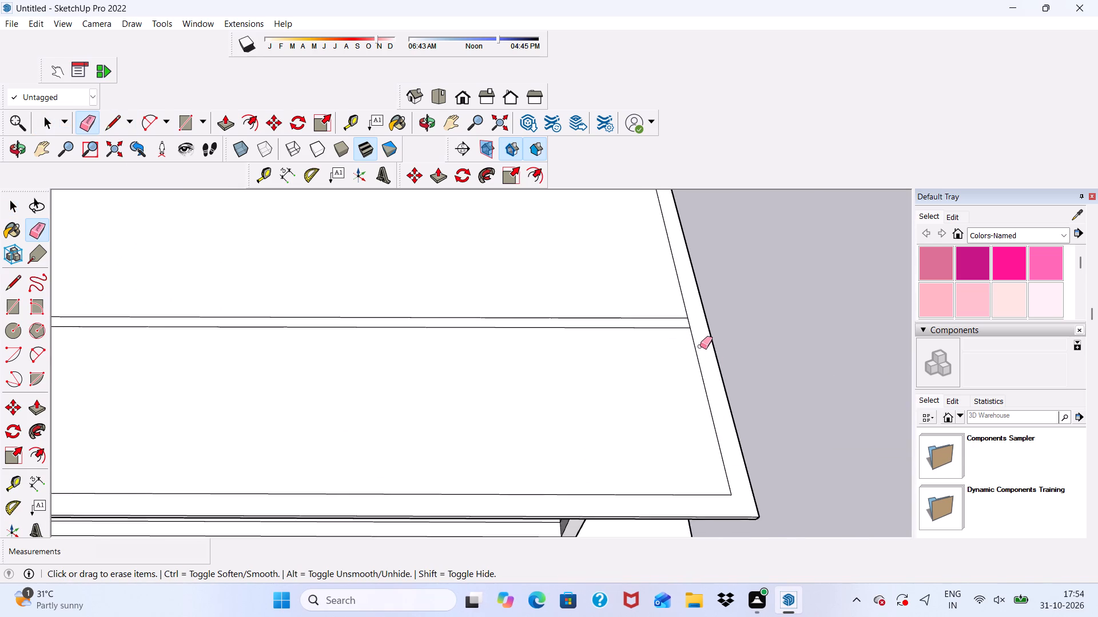
pyautogui.scroll(3, 700, 346)
pyautogui.moveTo(681, 311); pyautogui.dragTo(687, 305)
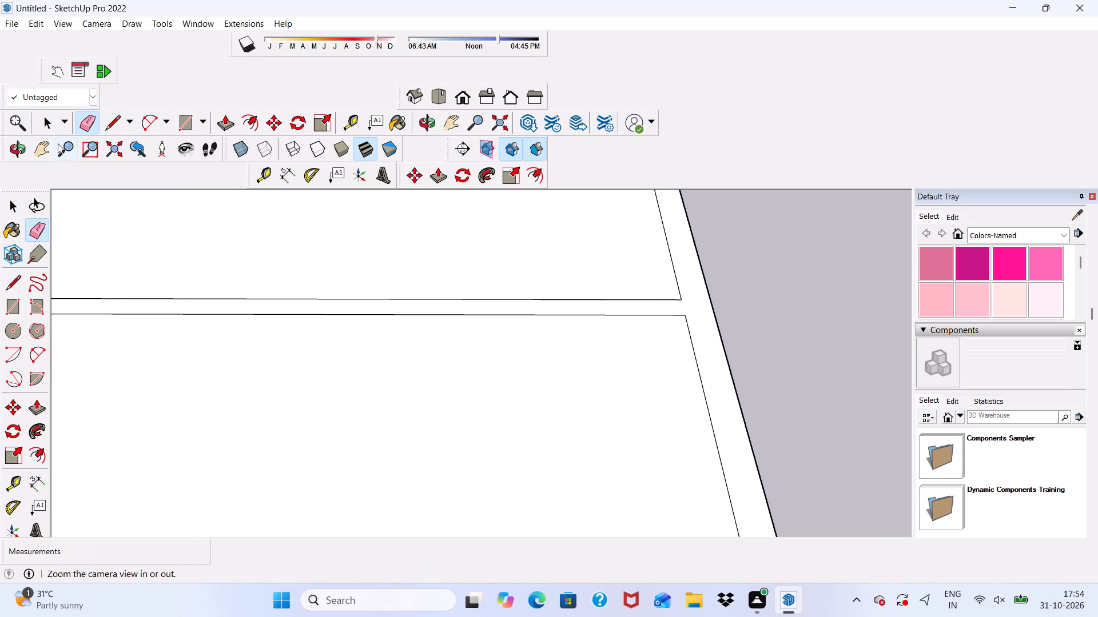
# Draw a 9" line from each end of the strip's front line out to the slab's outer side edge.
pyautogui.click(10, 282)
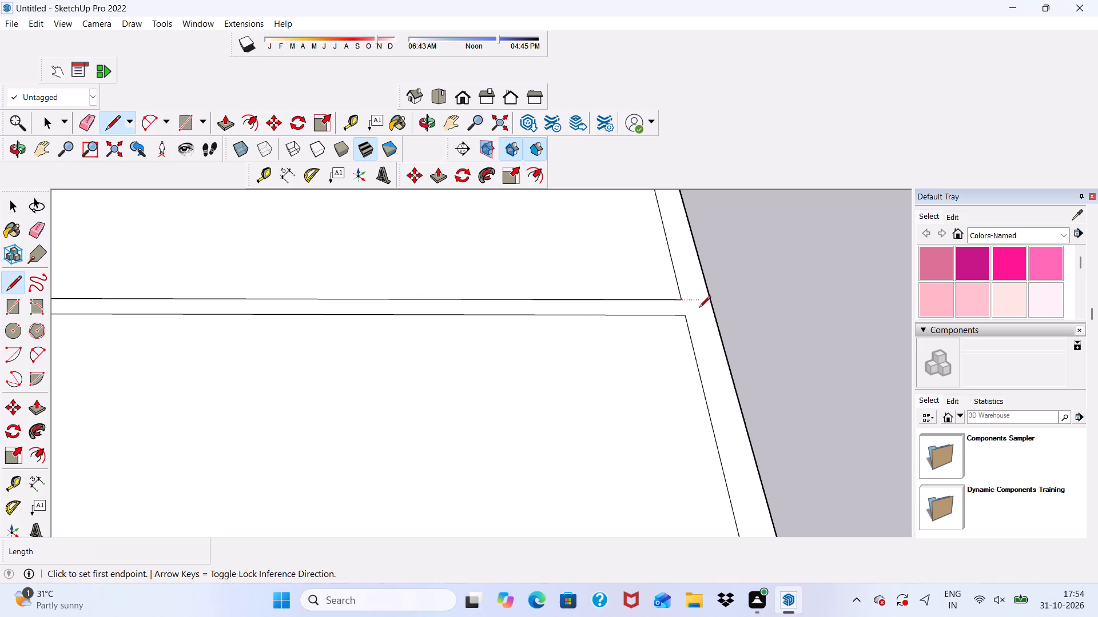
pyautogui.click(686, 316)
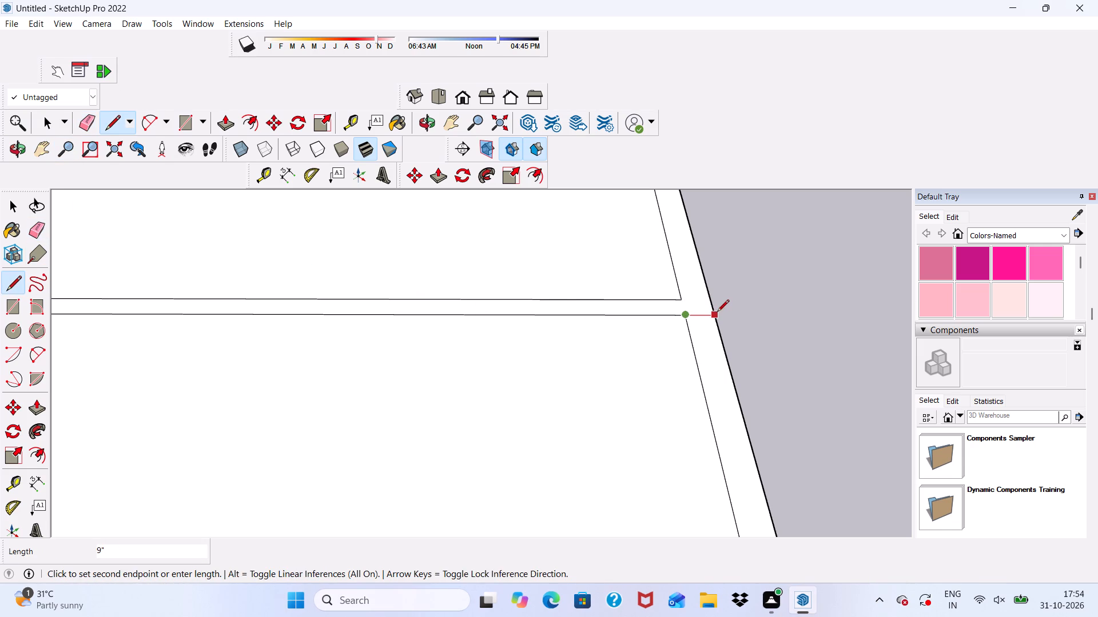
pyautogui.click(718, 312)
pyautogui.scroll(-14, 726, 289)
pyautogui.scroll(10, 271, 333)
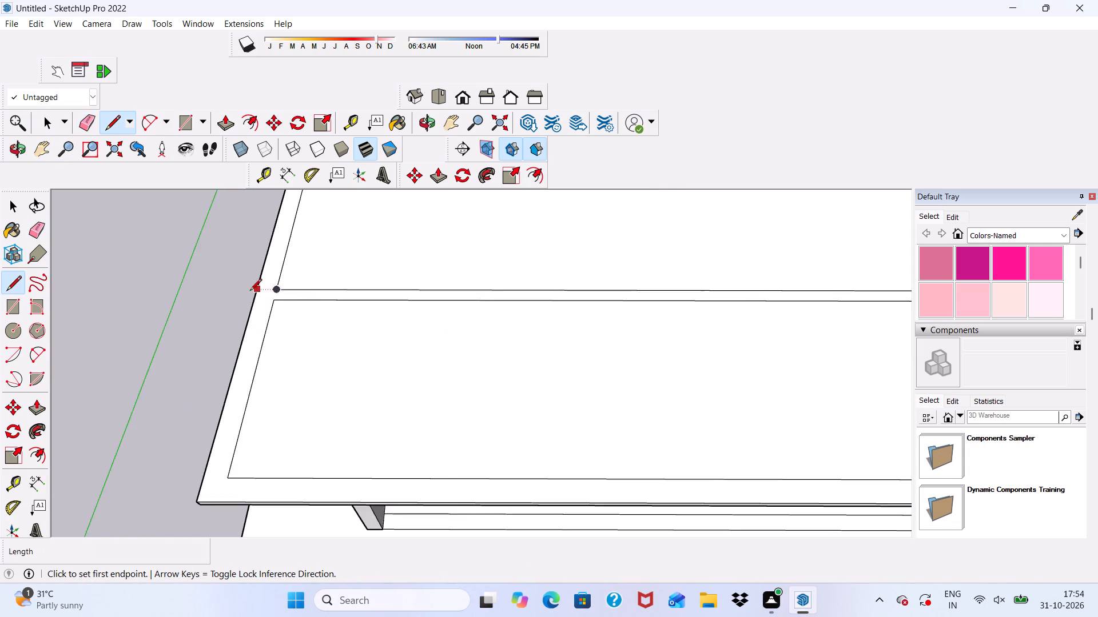
pyautogui.scroll(4, 250, 291)
pyautogui.click(296, 315)
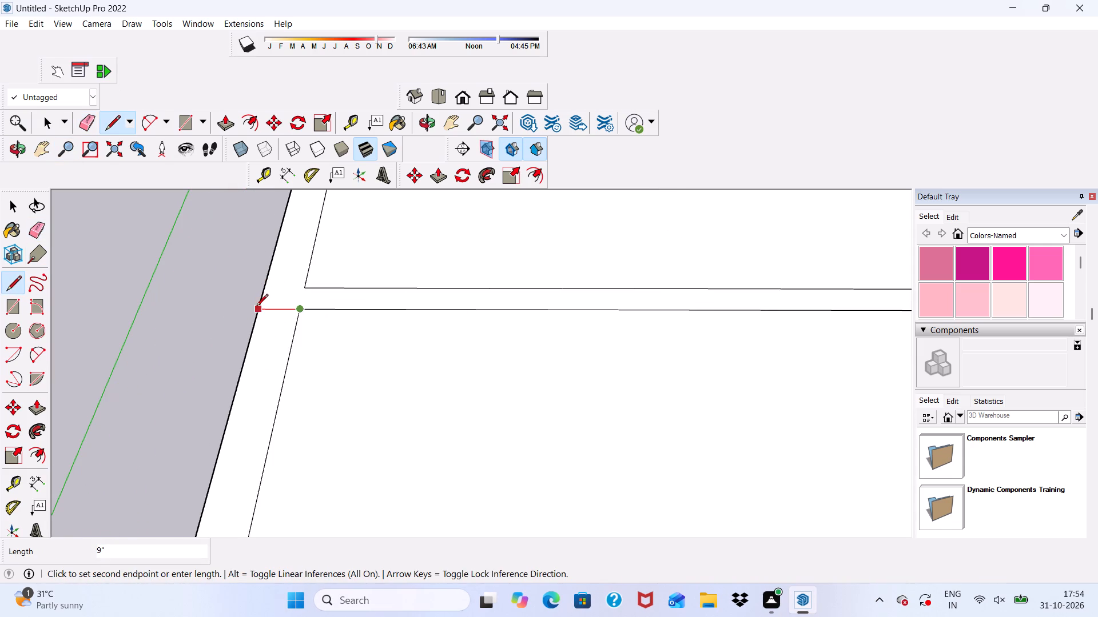
pyautogui.click(258, 307)
pyautogui.press('space')
# Push/Pull the wall face made of the cross strip and the border behind it up 10'.
pyautogui.click(276, 288)
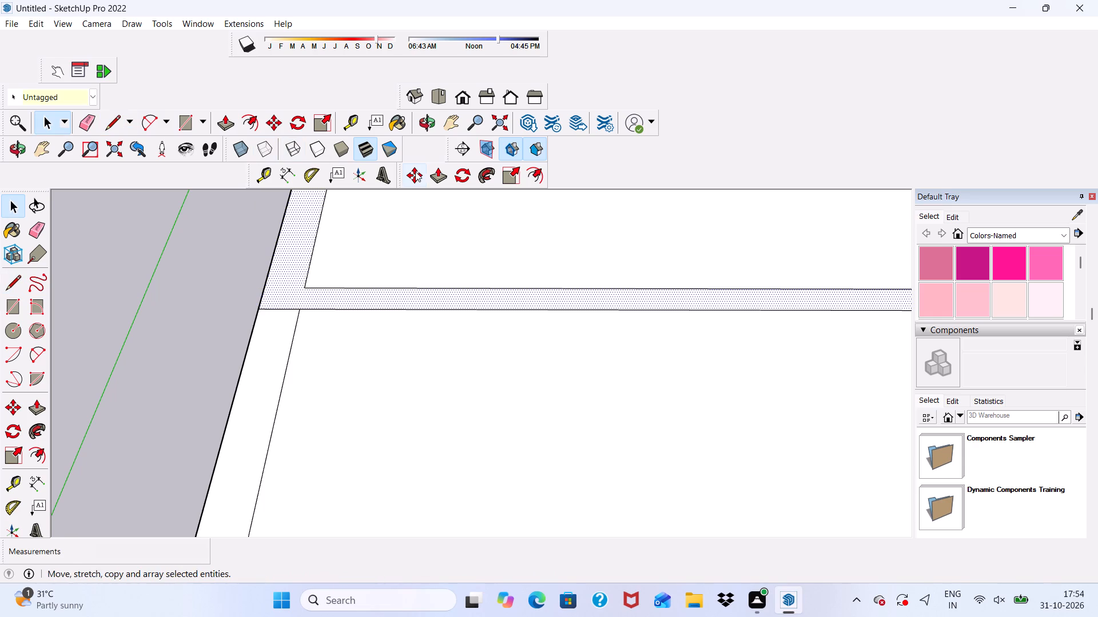
pyautogui.click(435, 175)
pyautogui.click(317, 293)
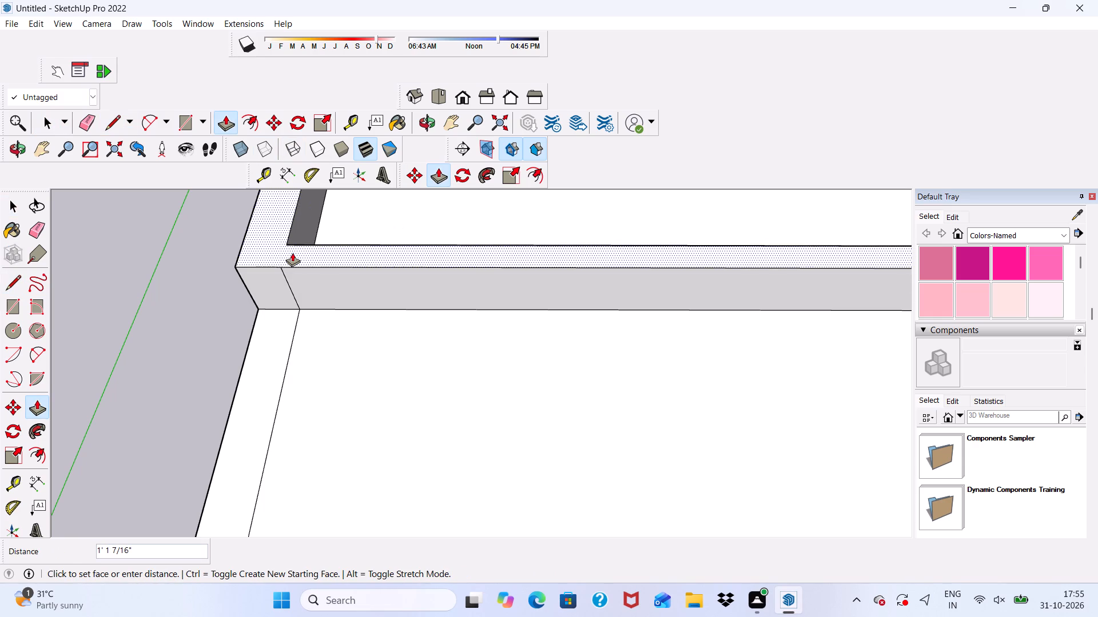
pyautogui.write('10')
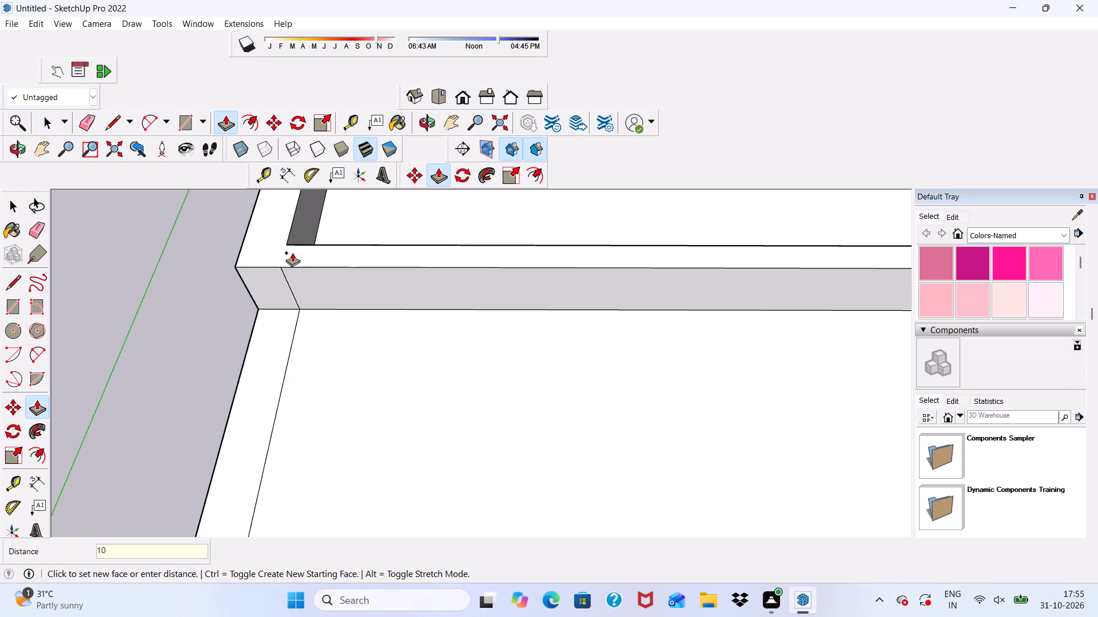
pyautogui.press("'")
pyautogui.press('Return')
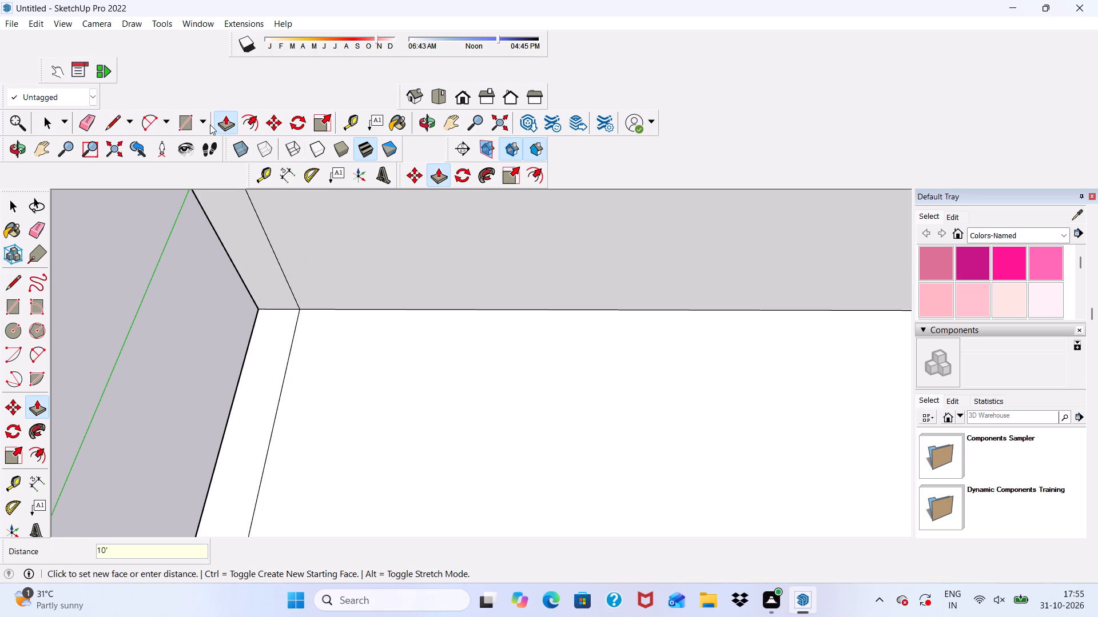
pyautogui.press('space')
pyautogui.scroll(-20, 204, 131)
pyautogui.moveTo(462, 405); pyautogui.dragTo(268, 280, button='middle')
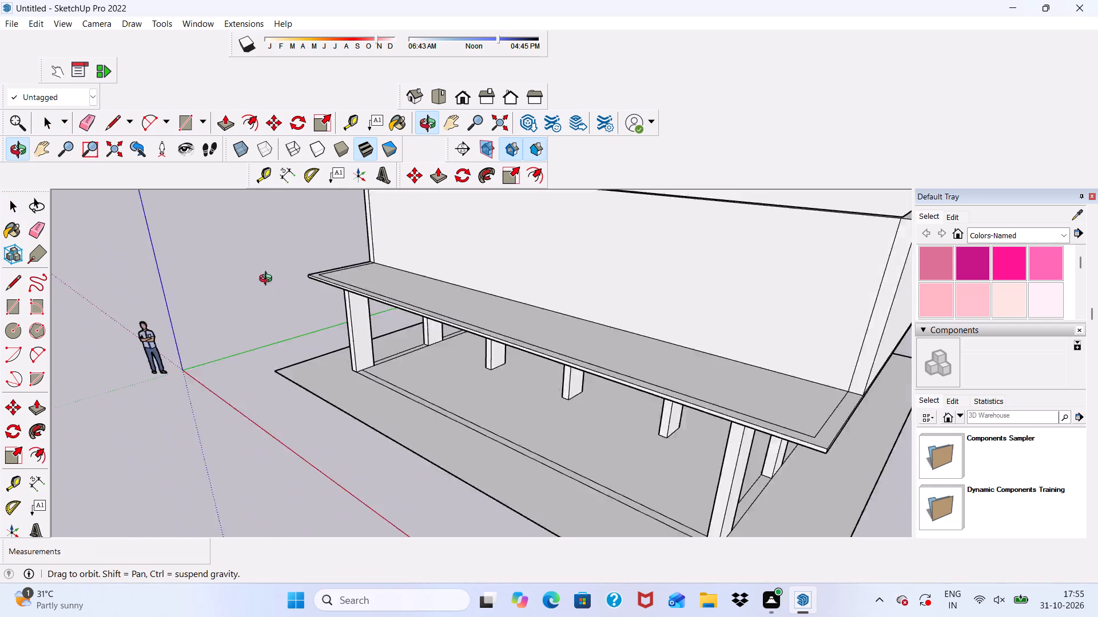
# Examine the raised upper walls and the front slab overhang from several sides.
pyautogui.moveTo(268, 280); pyautogui.dragTo(386, 226, button='middle')
pyautogui.scroll(-8, 374, 255)
pyautogui.moveTo(522, 278); pyautogui.dragTo(561, 336, button='middle')
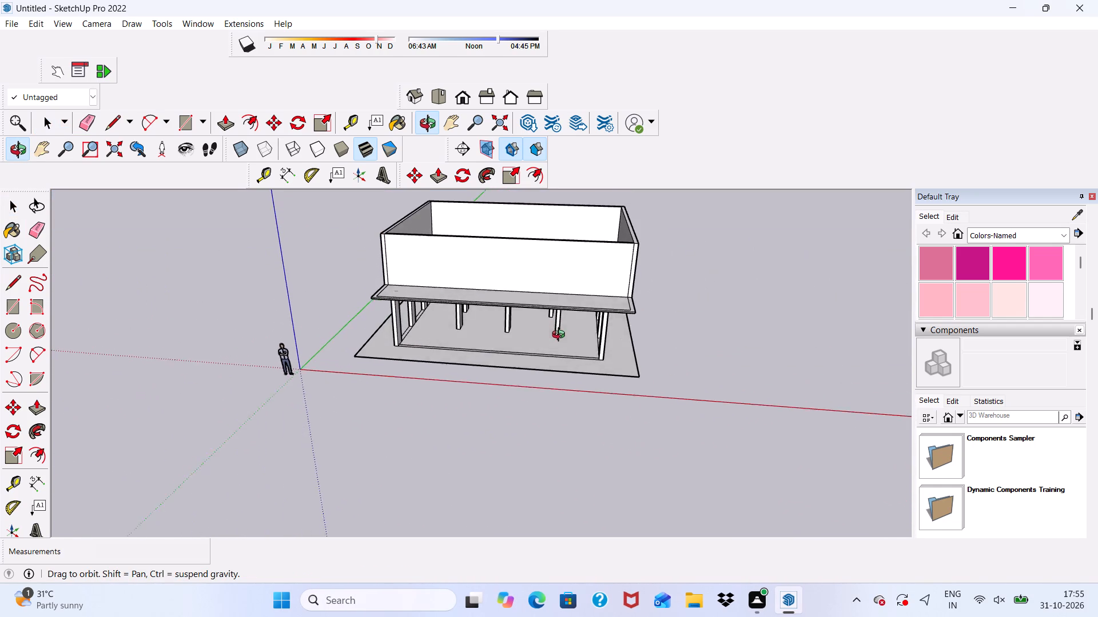
pyautogui.moveTo(561, 336); pyautogui.dragTo(512, 353, button='middle')
pyautogui.scroll(5, 453, 249)
pyautogui.scroll(3, 245, 350)
pyautogui.scroll(5, 427, 297)
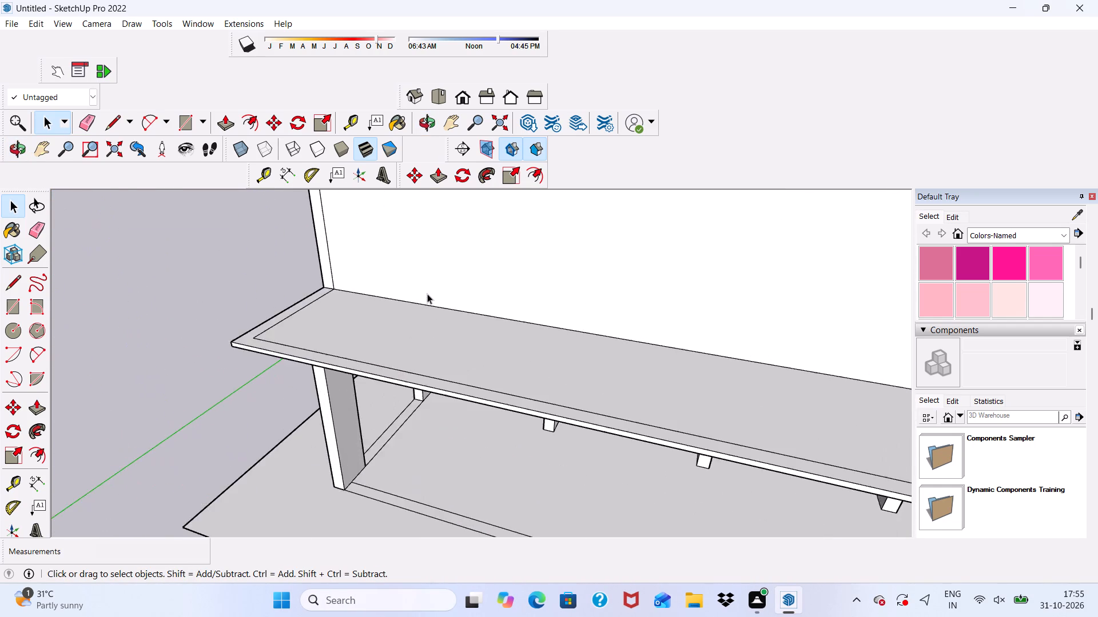
pyautogui.scroll(-1, 307, 297)
pyautogui.moveTo(280, 304); pyautogui.dragTo(325, 347, button='middle')
pyautogui.scroll(4, 325, 347)
pyautogui.scroll(-11, 279, 312)
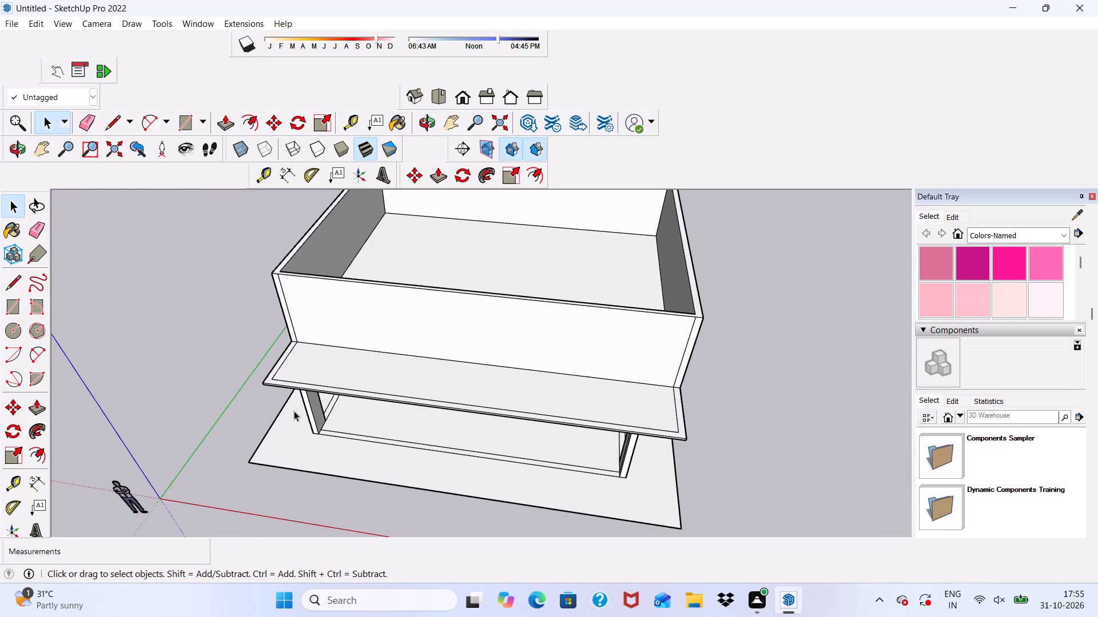
pyautogui.moveTo(294, 411); pyautogui.dragTo(332, 424, button='middle')
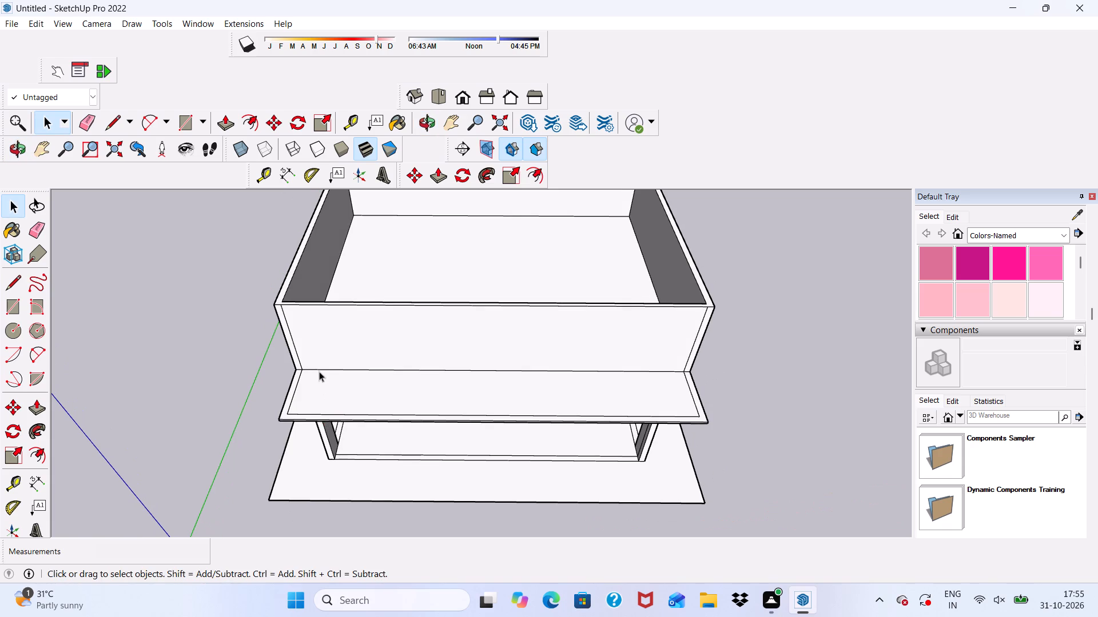
pyautogui.scroll(3, 177, 125)
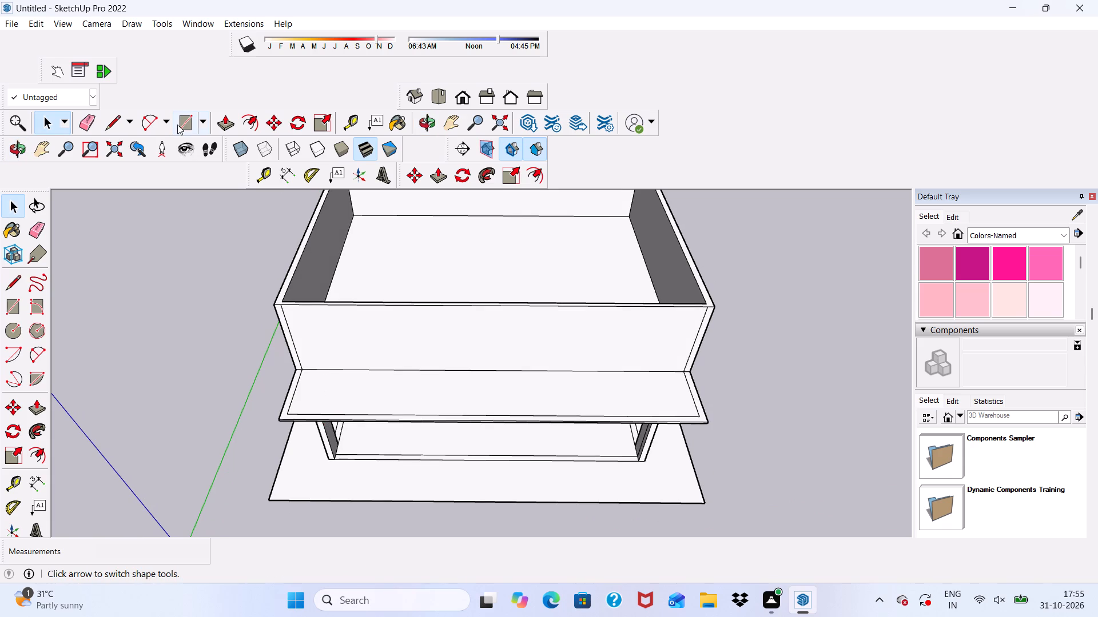
# Draw a roof rectangle about 47' 5" by 43' 9" at wall-top level, from a rear outer corner to beyond the front wall.
pyautogui.click(185, 125)
pyautogui.scroll(2, 312, 335)
pyautogui.scroll(-5, 320, 419)
pyautogui.scroll(5, 358, 326)
pyautogui.scroll(-5, 352, 239)
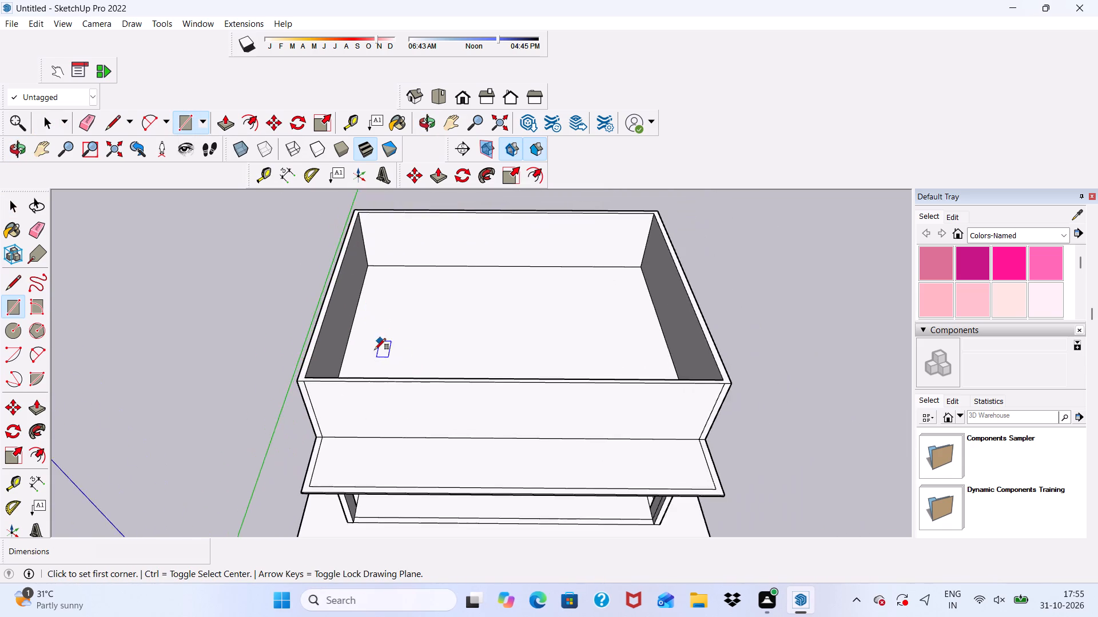
pyautogui.scroll(-2, 375, 350)
pyautogui.scroll(9, 367, 263)
pyautogui.click(360, 249)
pyautogui.scroll(-5, 368, 268)
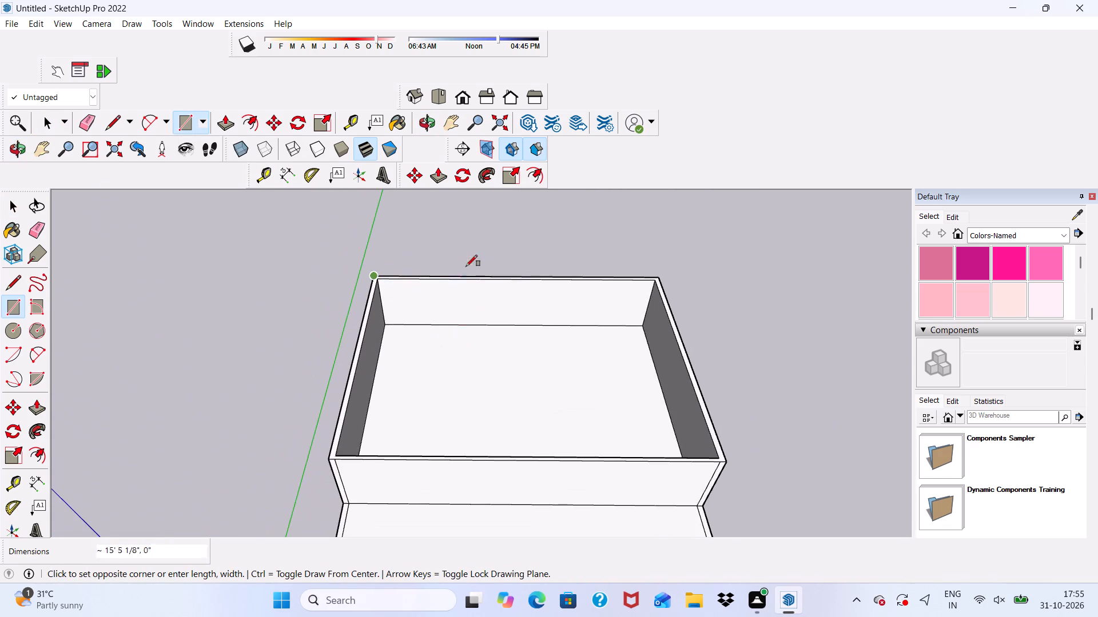
pyautogui.scroll(-6, 466, 266)
pyautogui.scroll(5, 596, 395)
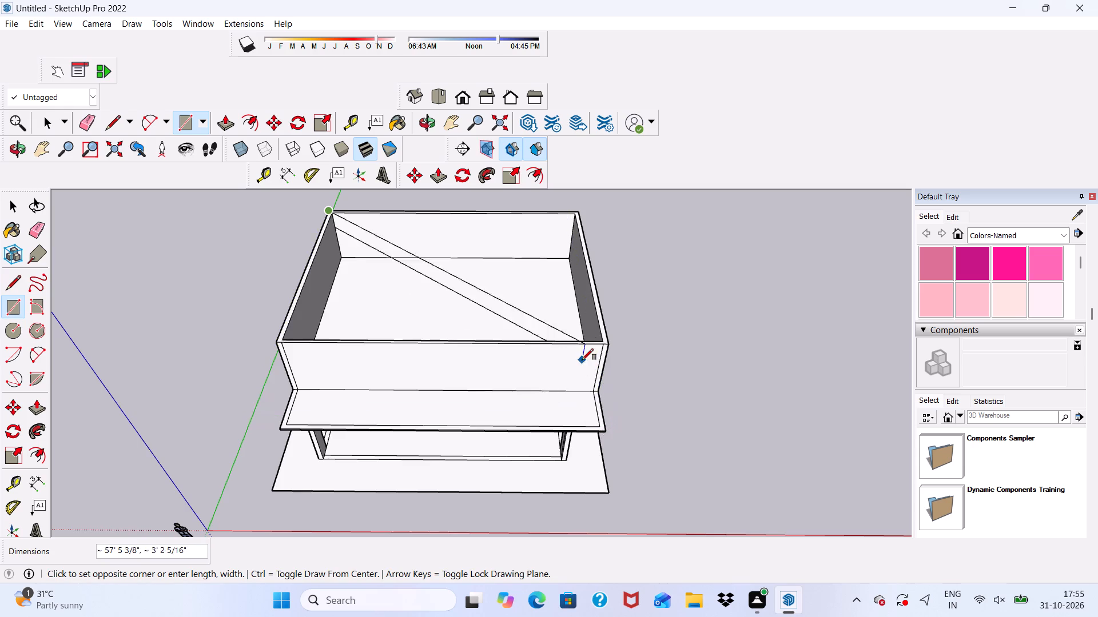
pyautogui.scroll(4, 582, 360)
pyautogui.scroll(-3, 560, 377)
pyautogui.moveTo(435, 434); pyautogui.dragTo(670, 352, button='middle')
pyautogui.scroll(2, 616, 347)
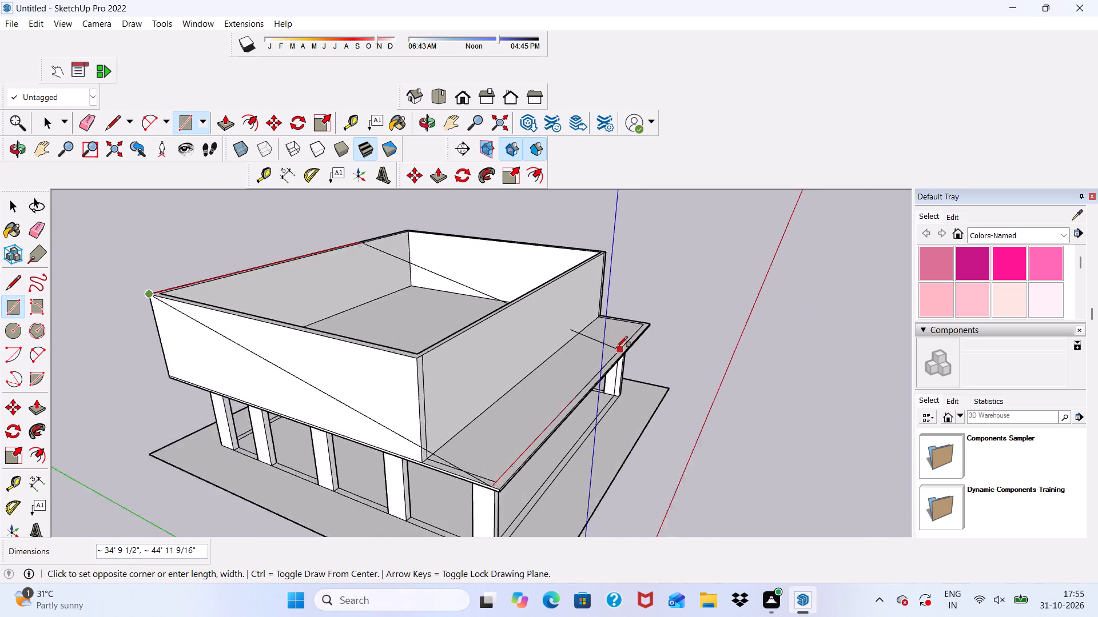
pyautogui.scroll(3, 616, 347)
pyautogui.scroll(2, 669, 316)
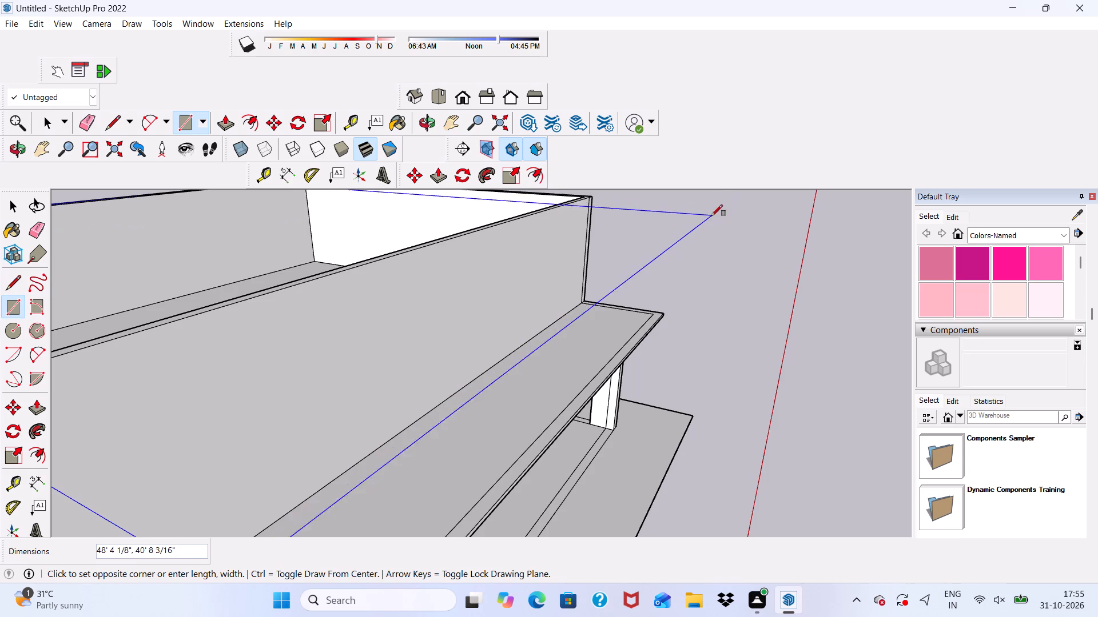
pyautogui.scroll(1, 705, 219)
pyautogui.scroll(-4, 705, 219)
pyautogui.moveTo(699, 228); pyautogui.dragTo(389, 246, button='middle')
pyautogui.scroll(1, 592, 379)
pyautogui.scroll(-8, 590, 332)
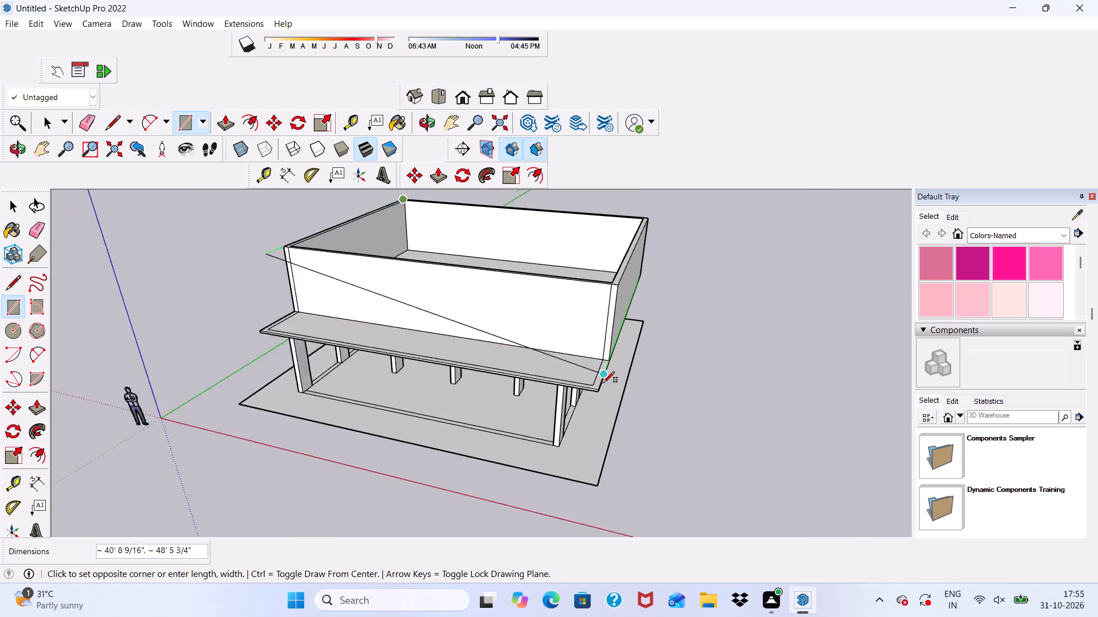
pyautogui.scroll(-2, 603, 383)
pyautogui.moveTo(587, 418); pyautogui.dragTo(282, 415, button='middle')
pyautogui.scroll(4, 351, 356)
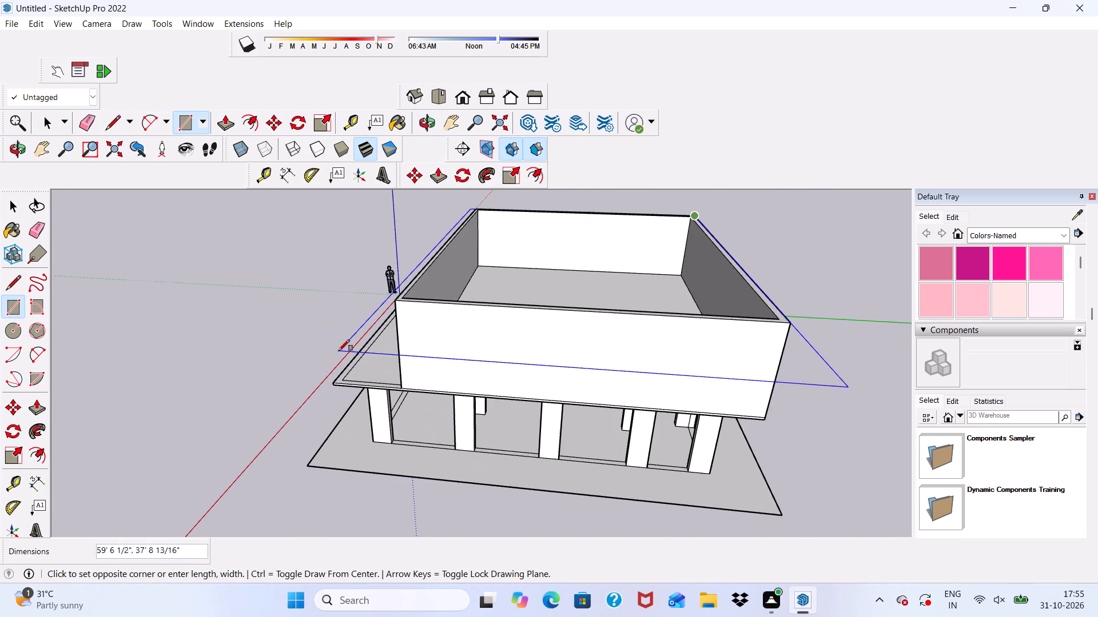
pyautogui.click(329, 297)
pyautogui.scroll(-1, 344, 324)
pyautogui.moveTo(348, 331); pyautogui.dragTo(576, 284, button='middle')
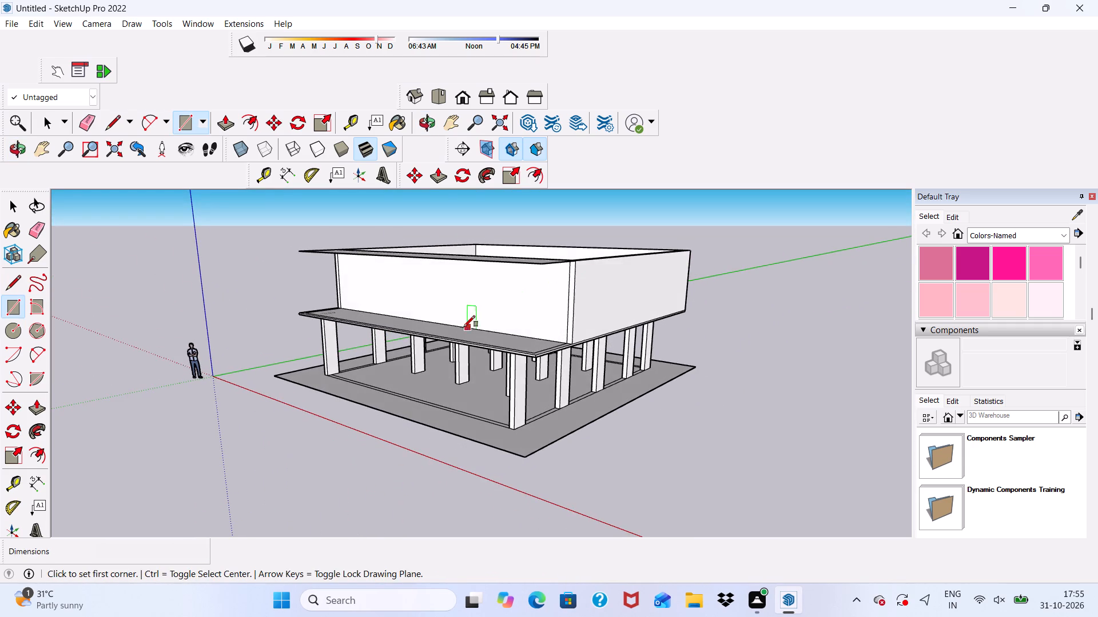
pyautogui.moveTo(461, 328); pyautogui.dragTo(389, 404, button='middle')
pyautogui.press('space')
# Measure the roof overhang's depth from its outer front corner back to the front wall's top corner.
pyautogui.scroll(4, 405, 350)
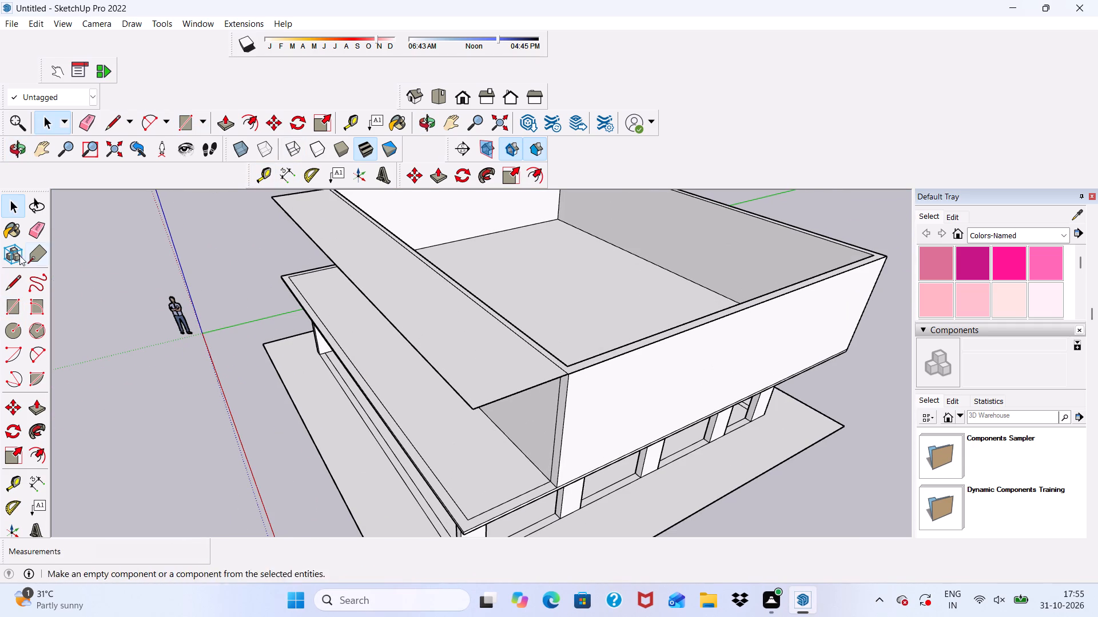
pyautogui.click(28, 479)
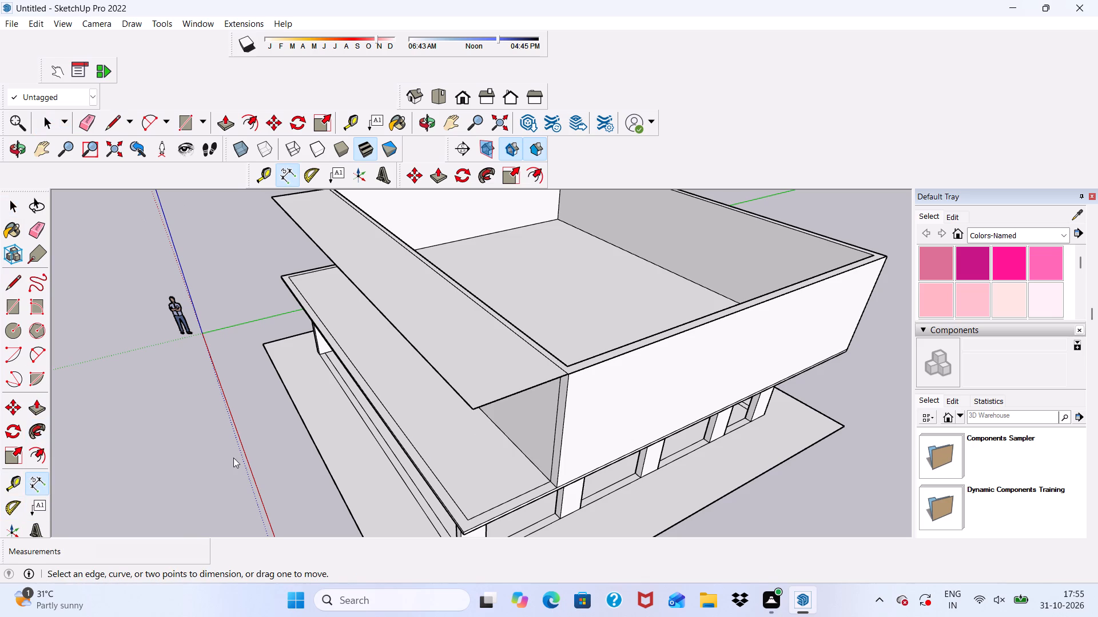
pyautogui.click(474, 406)
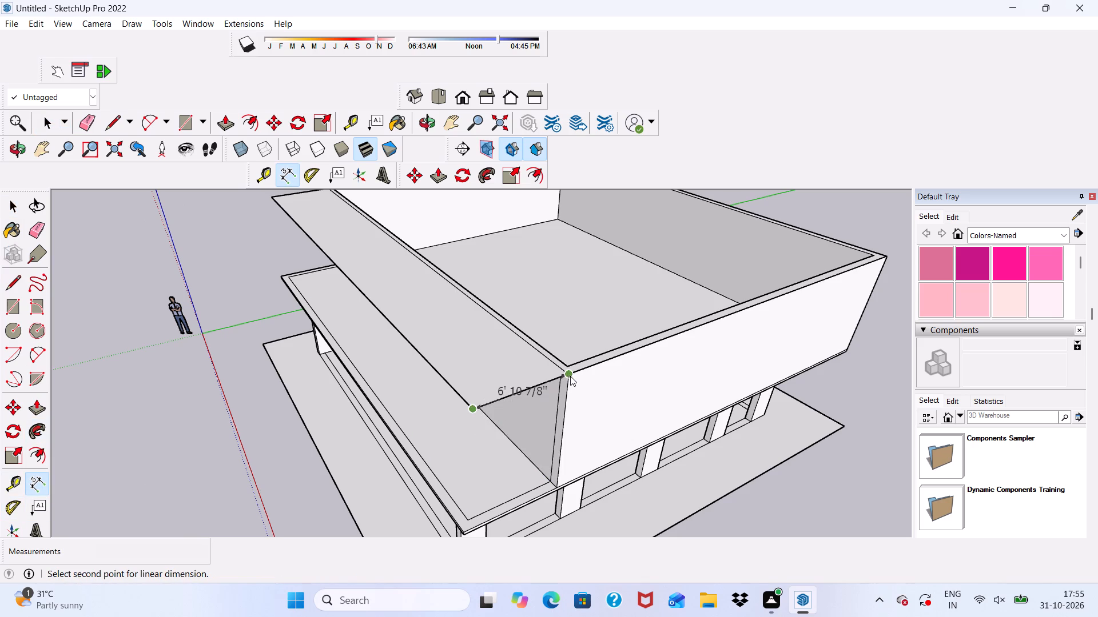
pyautogui.scroll(11, 568, 366)
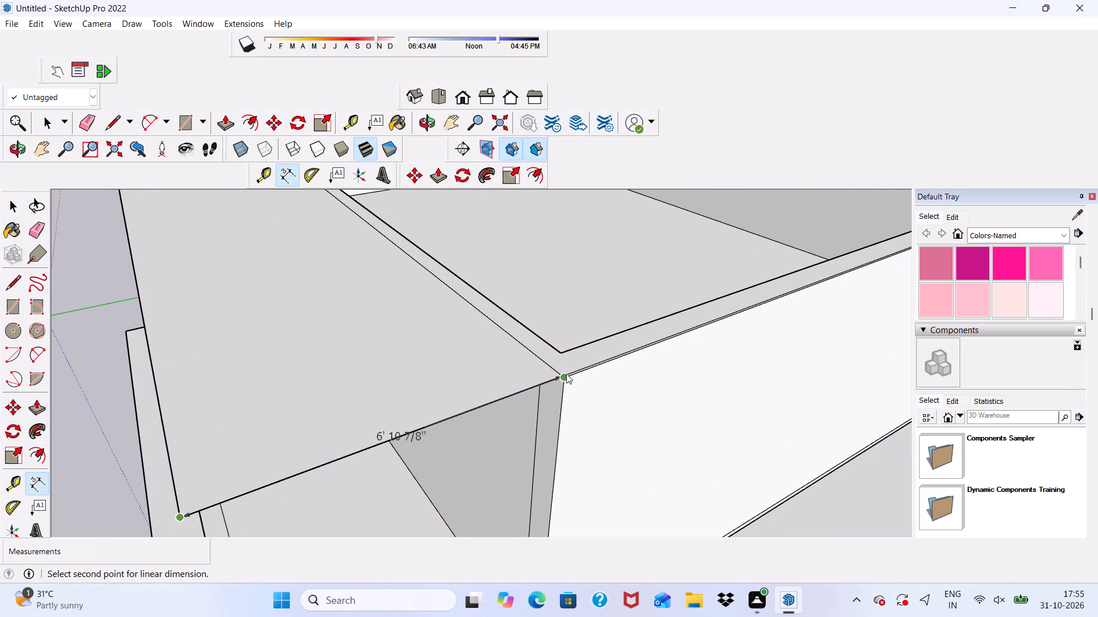
pyautogui.click(566, 374)
pyautogui.press('space')
# Draw a rectangle about 36' 1" by 33' on the wall tops, from the front outer corner, to close the open roof.
pyautogui.scroll(-5, 487, 362)
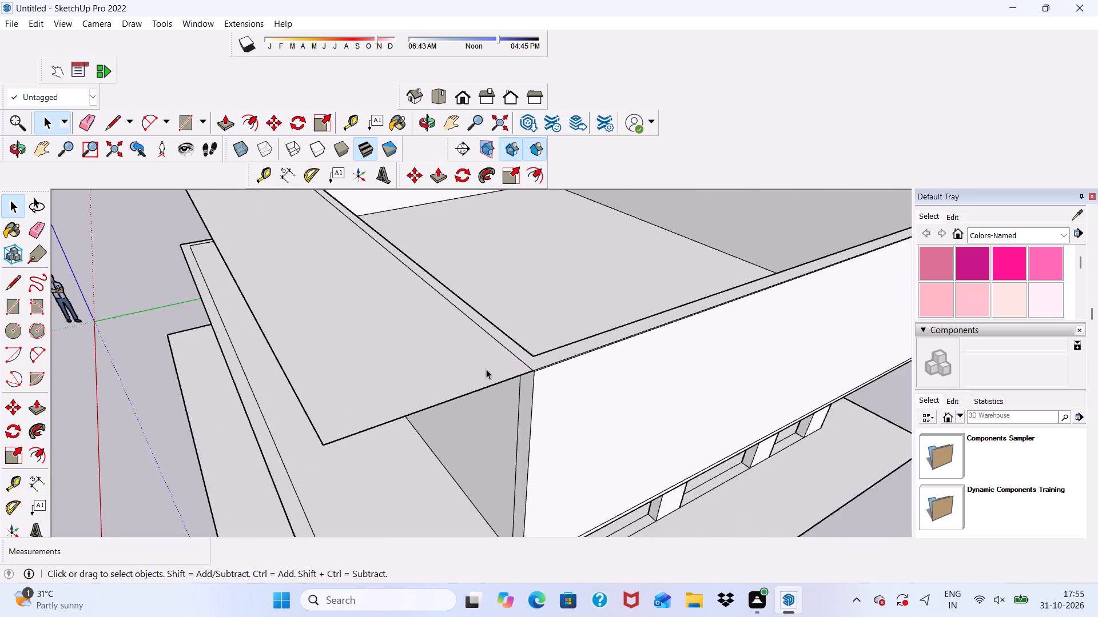
pyautogui.scroll(-6, 486, 351)
pyautogui.moveTo(489, 362); pyautogui.dragTo(226, 439, button='middle')
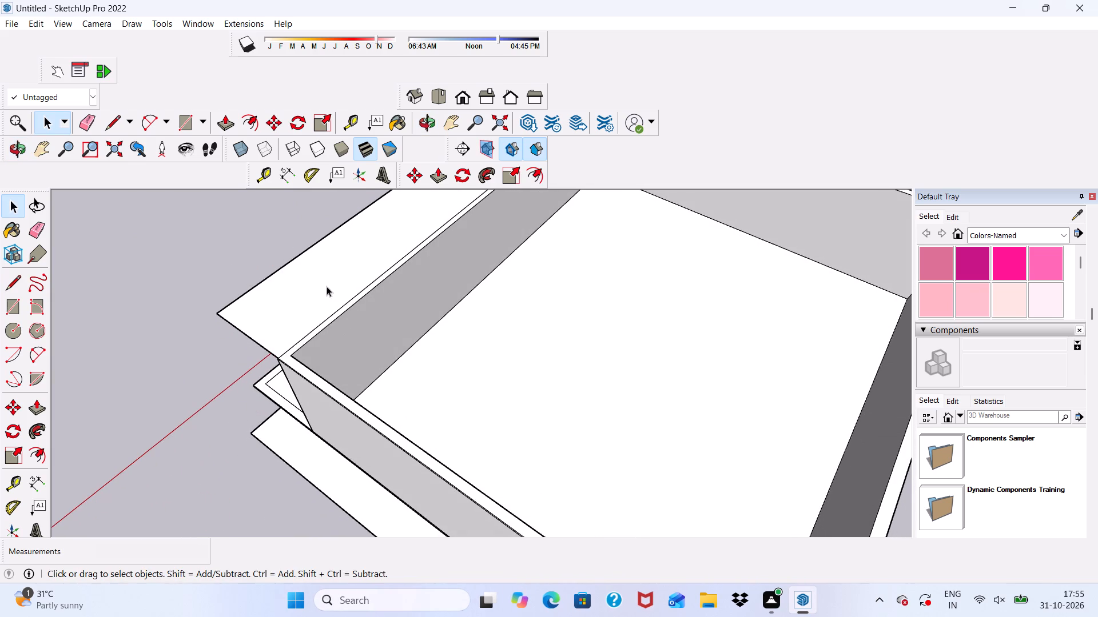
pyautogui.scroll(-3, 407, 158)
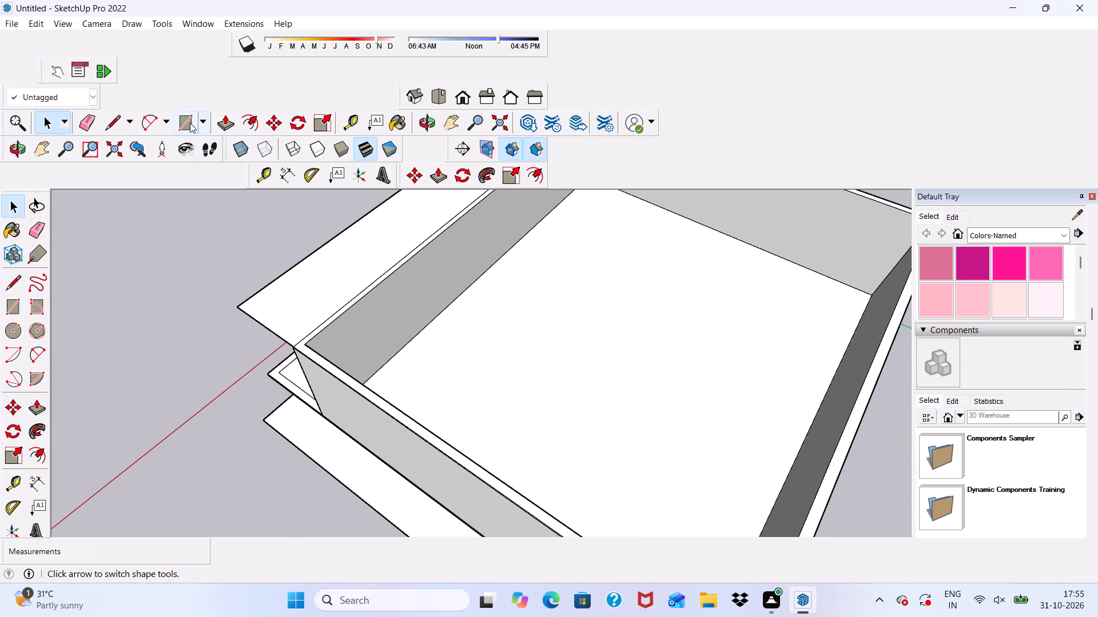
pyautogui.click(181, 124)
pyautogui.scroll(7, 319, 340)
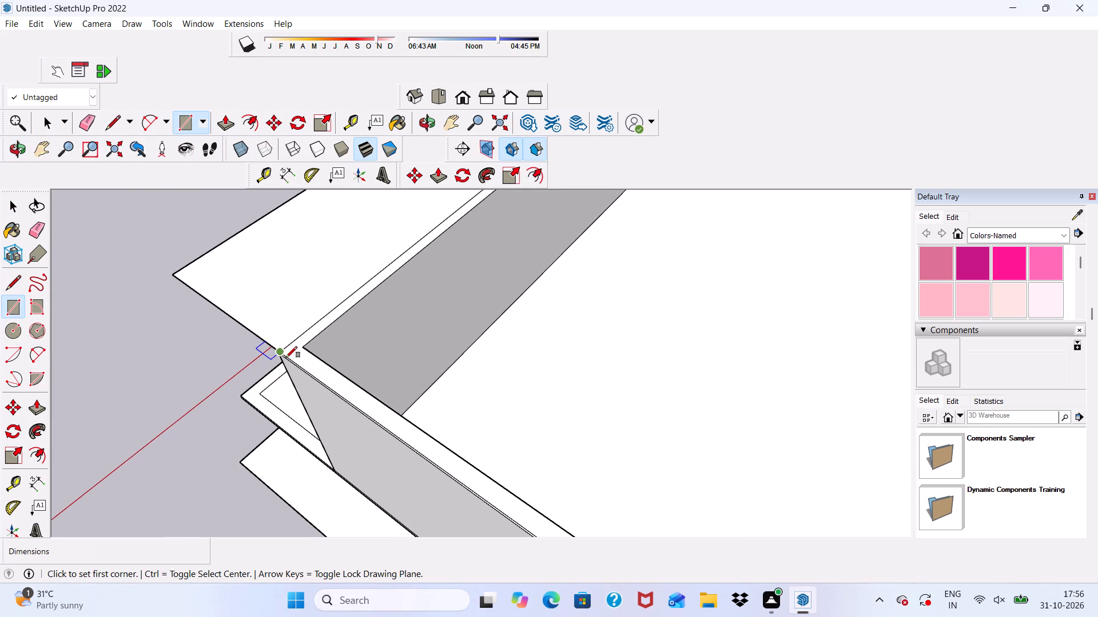
pyautogui.click(281, 350)
pyautogui.scroll(-4, 358, 351)
pyautogui.scroll(-10, 560, 279)
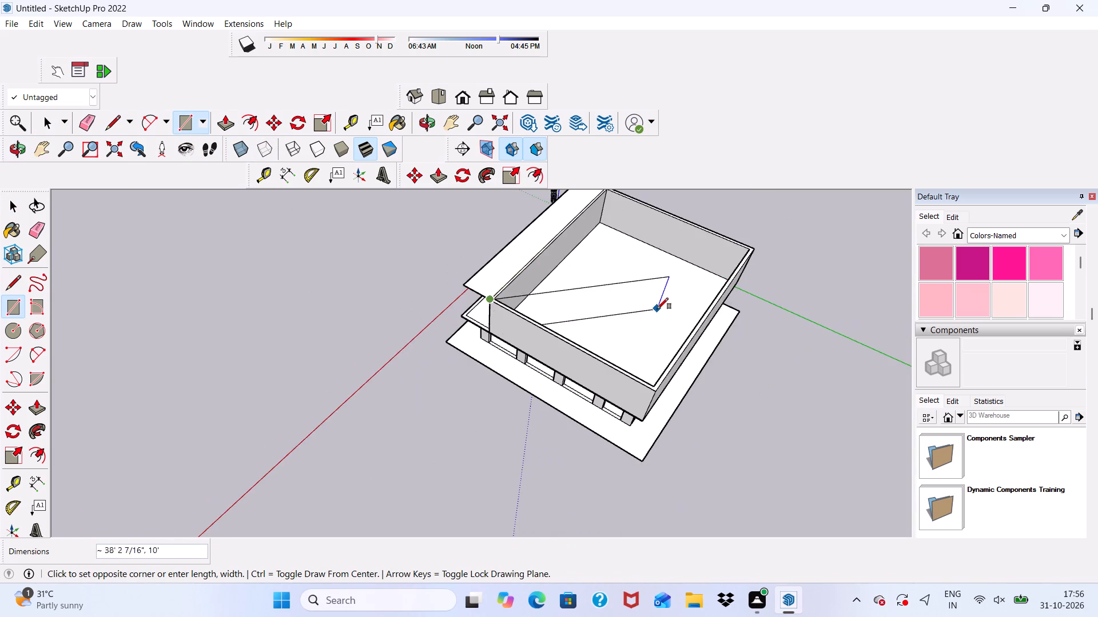
pyautogui.scroll(-1, 681, 340)
pyautogui.scroll(3, 669, 241)
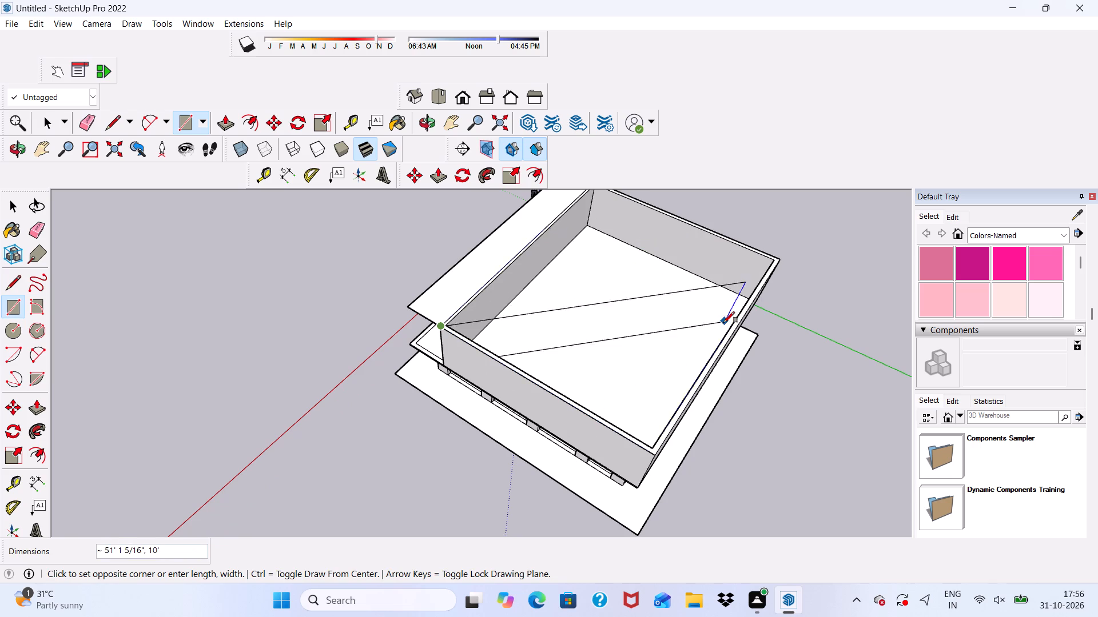
pyautogui.scroll(2, 743, 307)
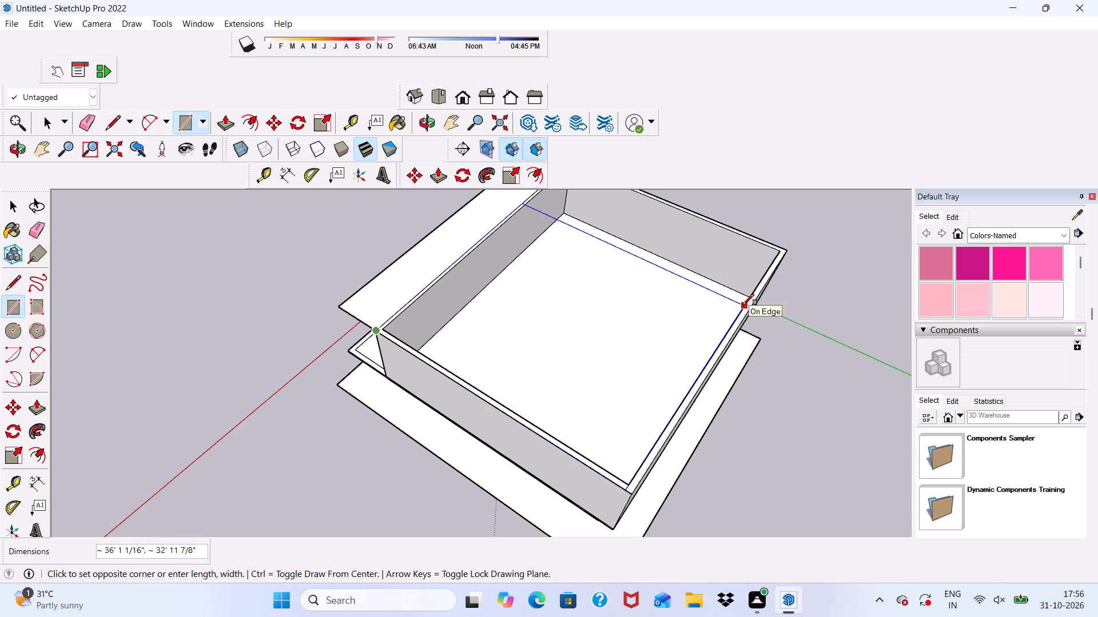
pyautogui.click(743, 305)
pyautogui.press('space')
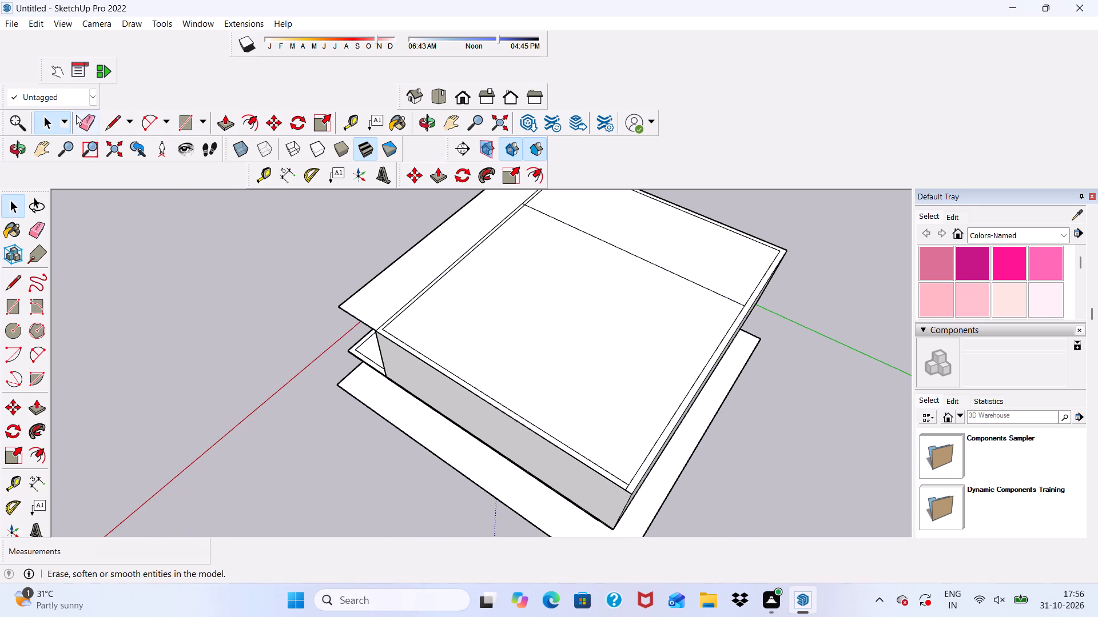
# Erase the extra line crossing the roof so the area inside the walls is one face.
pyautogui.click(80, 117)
pyautogui.moveTo(577, 230); pyautogui.dragTo(579, 236)
pyautogui.scroll(6, 731, 325)
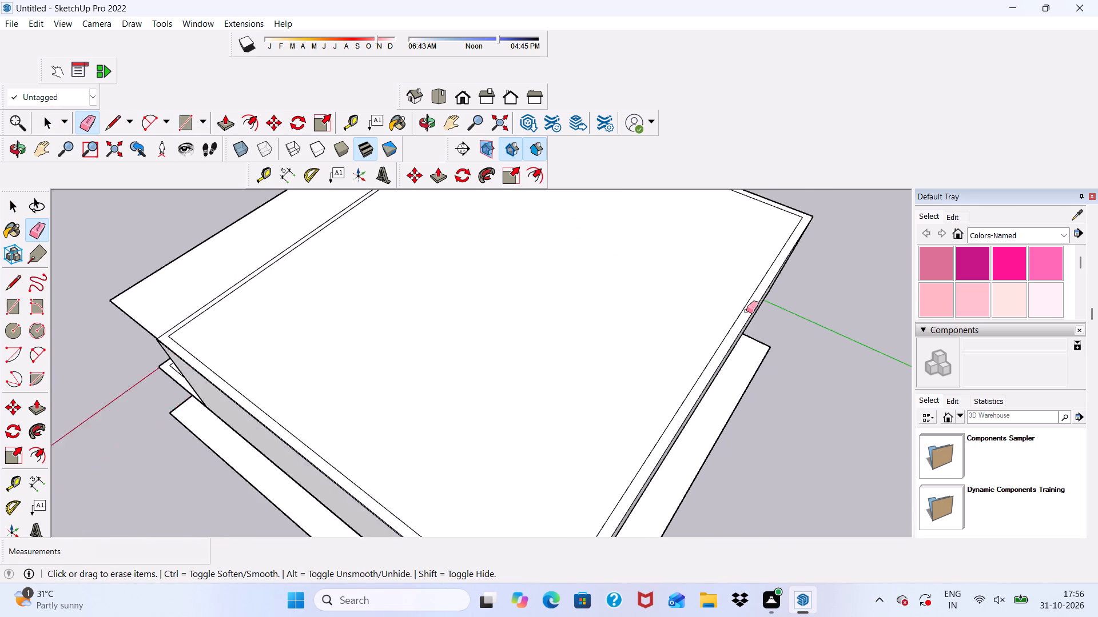
pyautogui.scroll(2, 746, 311)
pyautogui.scroll(-10, 746, 310)
pyautogui.scroll(5, 636, 295)
pyautogui.scroll(-5, 539, 219)
# Push/Pull the roof face inside the wall outline upward by 3".
pyautogui.moveTo(490, 302); pyautogui.dragTo(858, 225, button='middle')
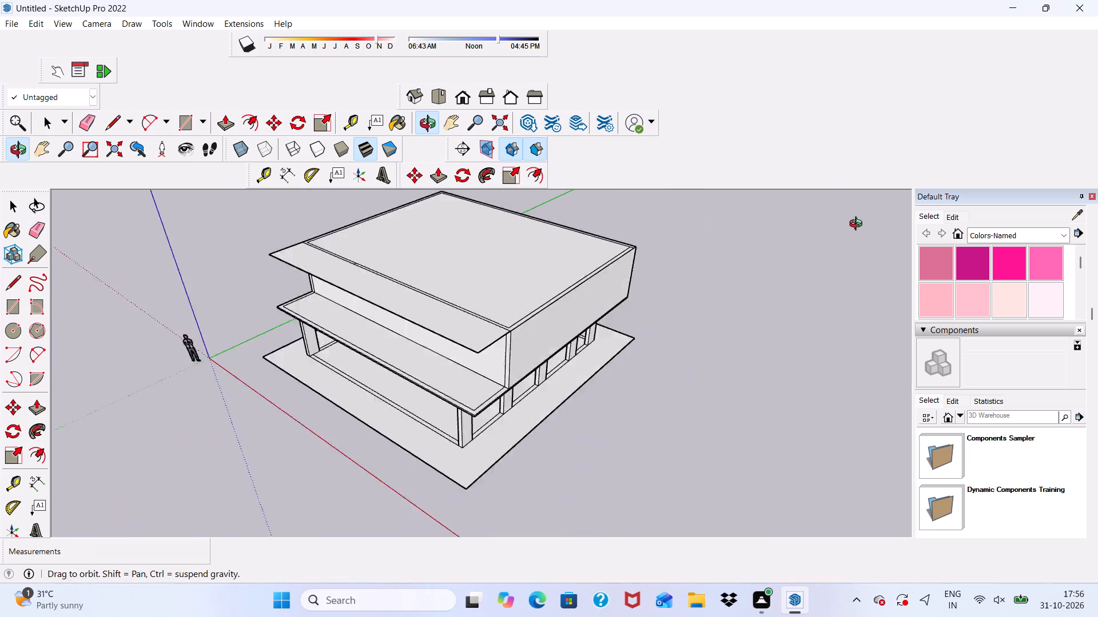
pyautogui.moveTo(858, 225); pyautogui.dragTo(916, 192, button='middle')
pyautogui.scroll(4, 464, 280)
pyautogui.moveTo(560, 315); pyautogui.dragTo(560, 342, button='middle')
pyautogui.scroll(2, 583, 335)
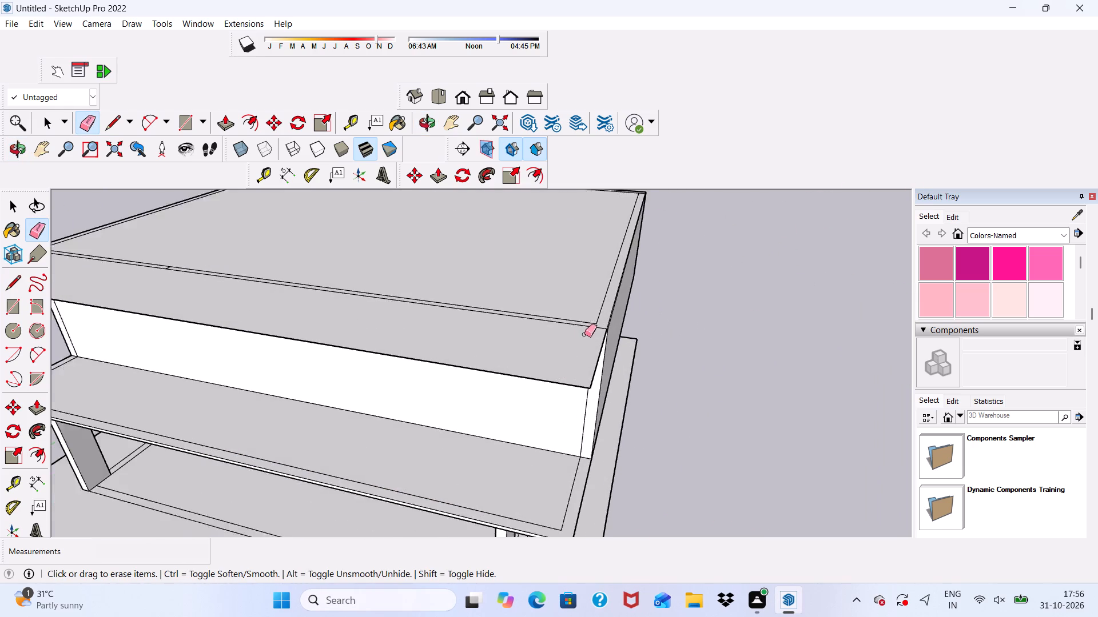
pyautogui.scroll(10, 584, 334)
pyautogui.scroll(-2, 609, 324)
pyautogui.moveTo(607, 346); pyautogui.dragTo(519, 291, button='middle')
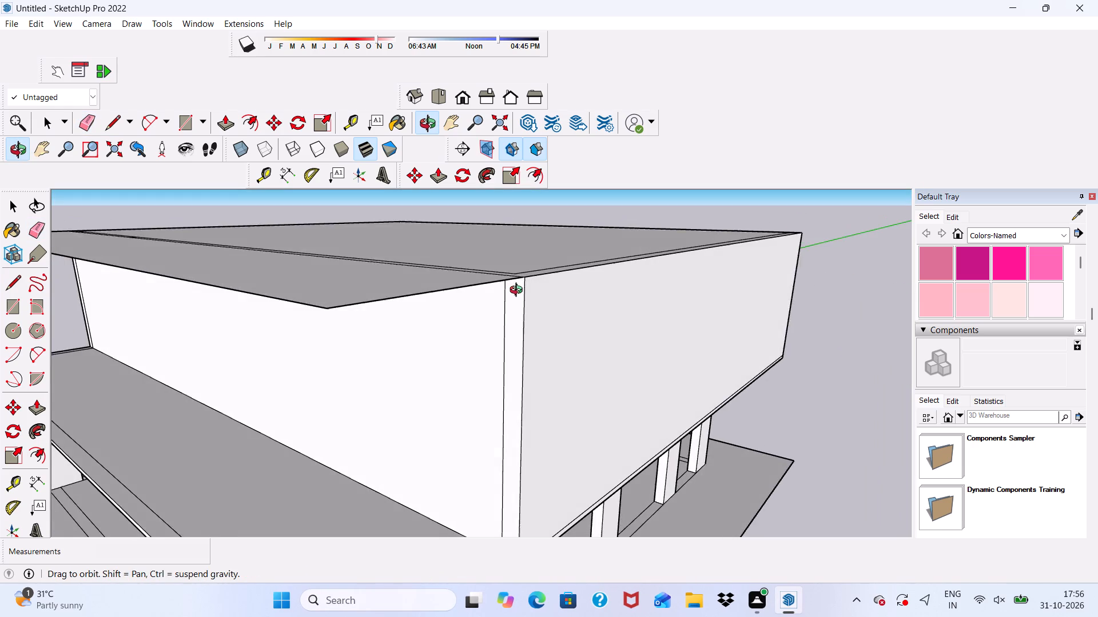
pyautogui.moveTo(519, 291); pyautogui.dragTo(515, 294, button='middle')
pyautogui.scroll(3, 514, 294)
pyautogui.moveTo(508, 260); pyautogui.dragTo(416, 287, button='middle')
pyautogui.press('space')
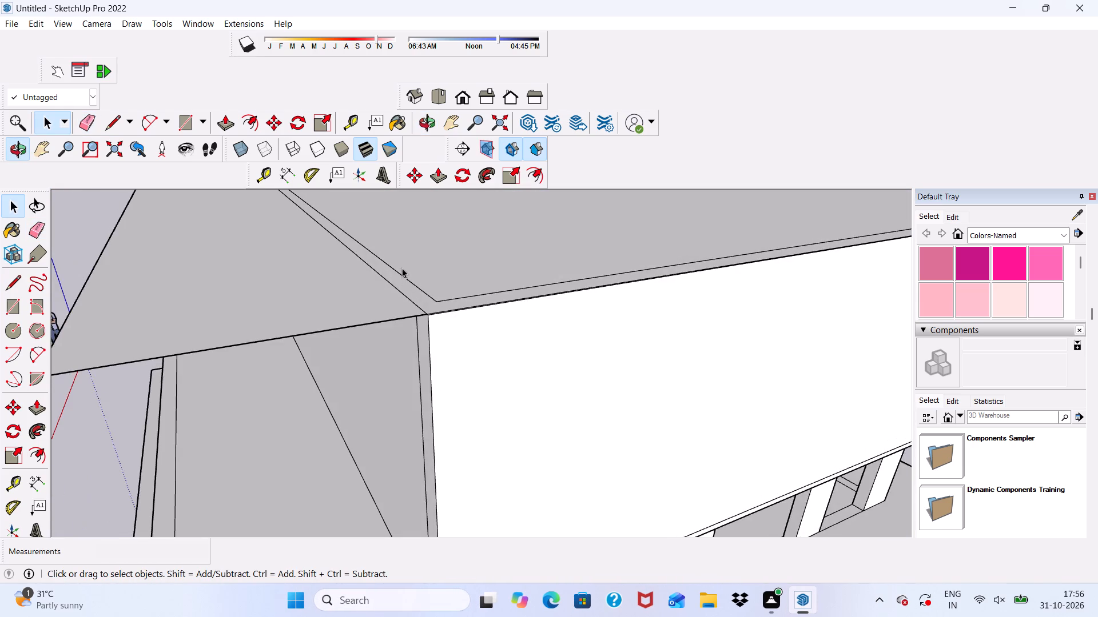
pyautogui.scroll(3, 453, 263)
pyautogui.click(453, 263)
pyautogui.scroll(-6, 451, 265)
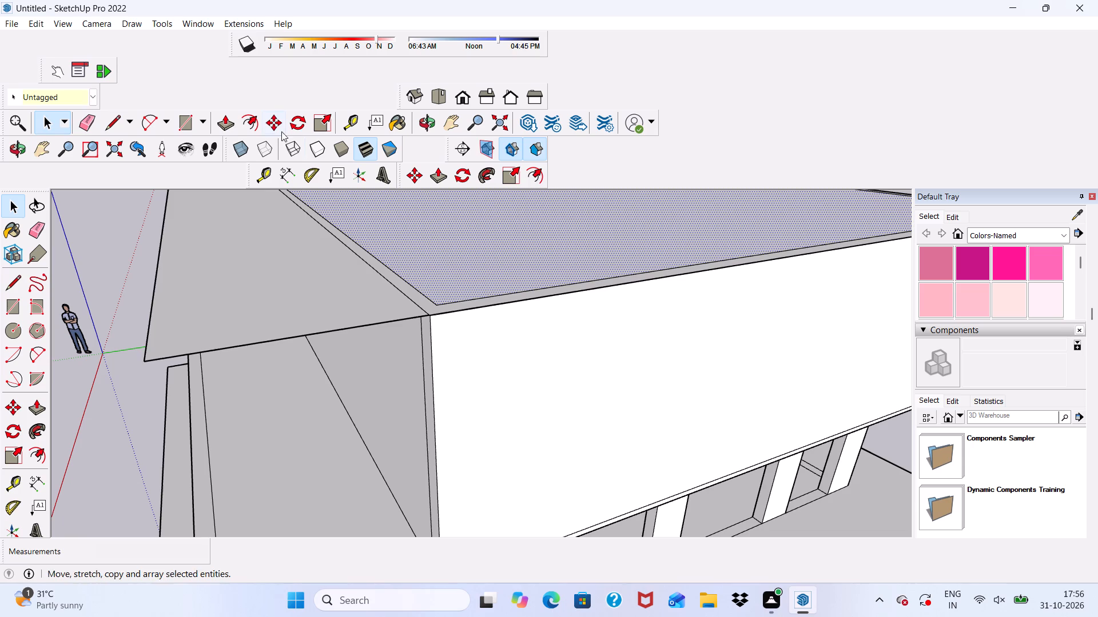
pyautogui.click(225, 122)
pyautogui.click(411, 258)
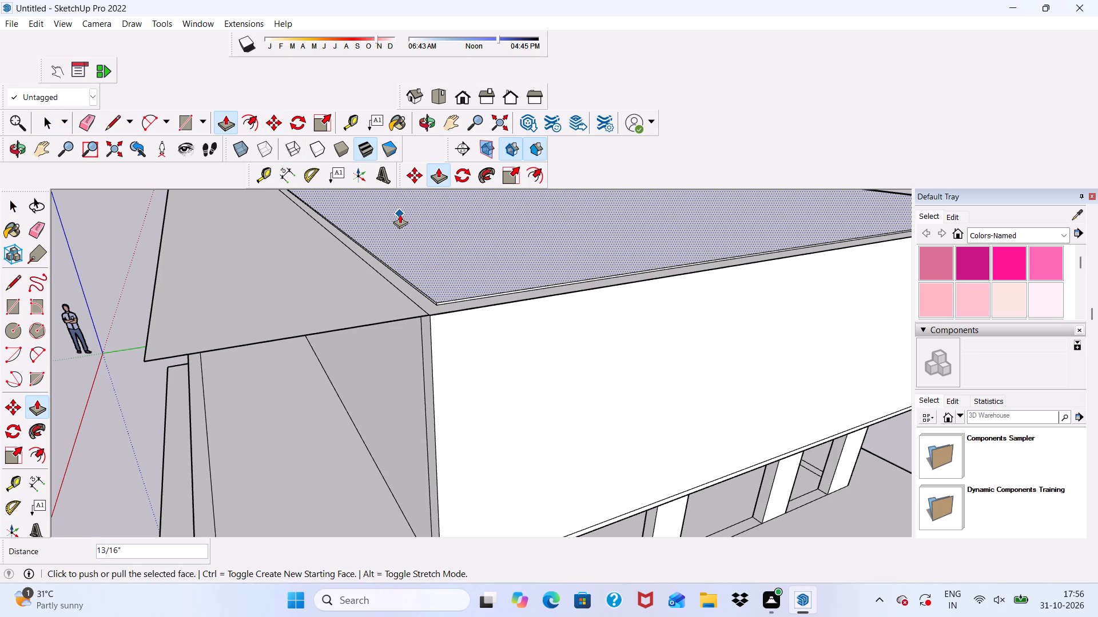
pyautogui.hotkey('ctrl', 'z')
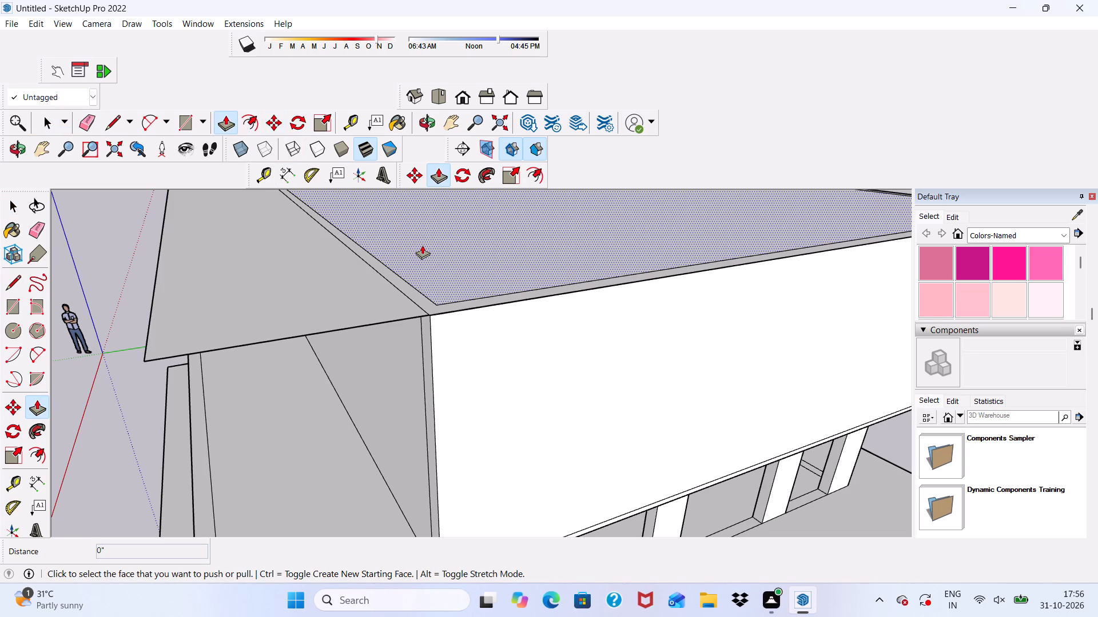
pyautogui.scroll(2, 422, 250)
pyautogui.click(419, 275)
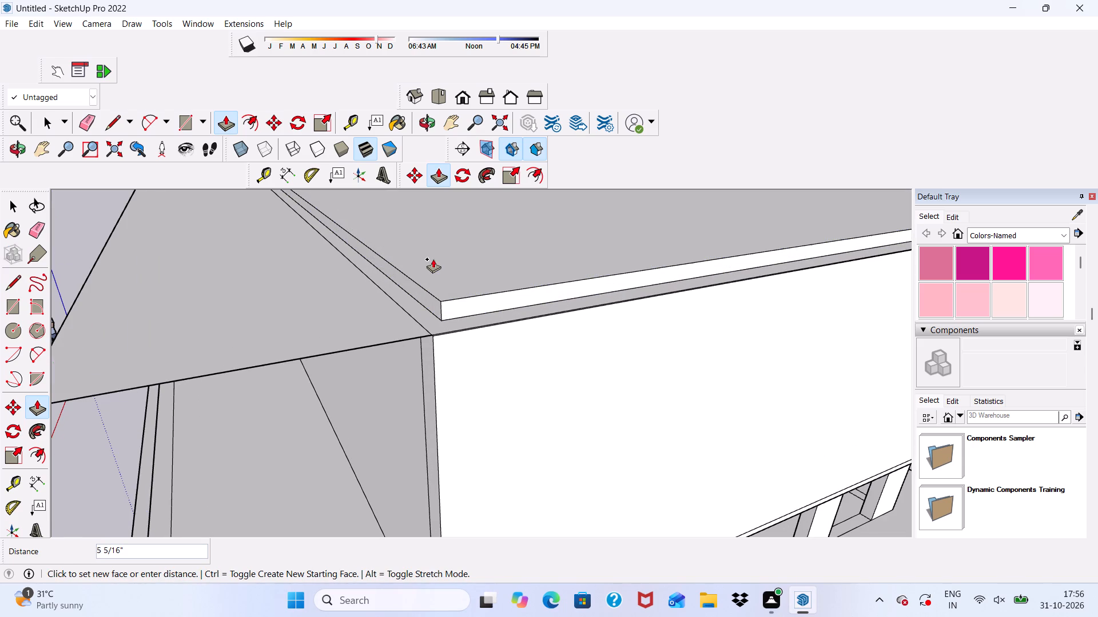
pyautogui.press('3')
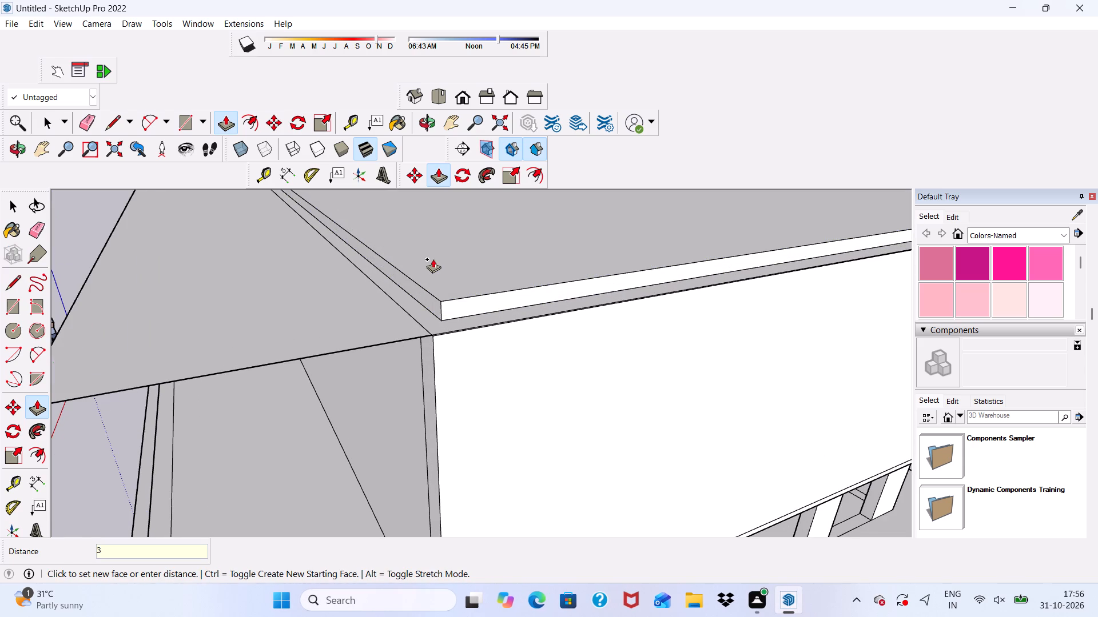
pyautogui.hotkey('shift', '"')
pyautogui.press('Return')
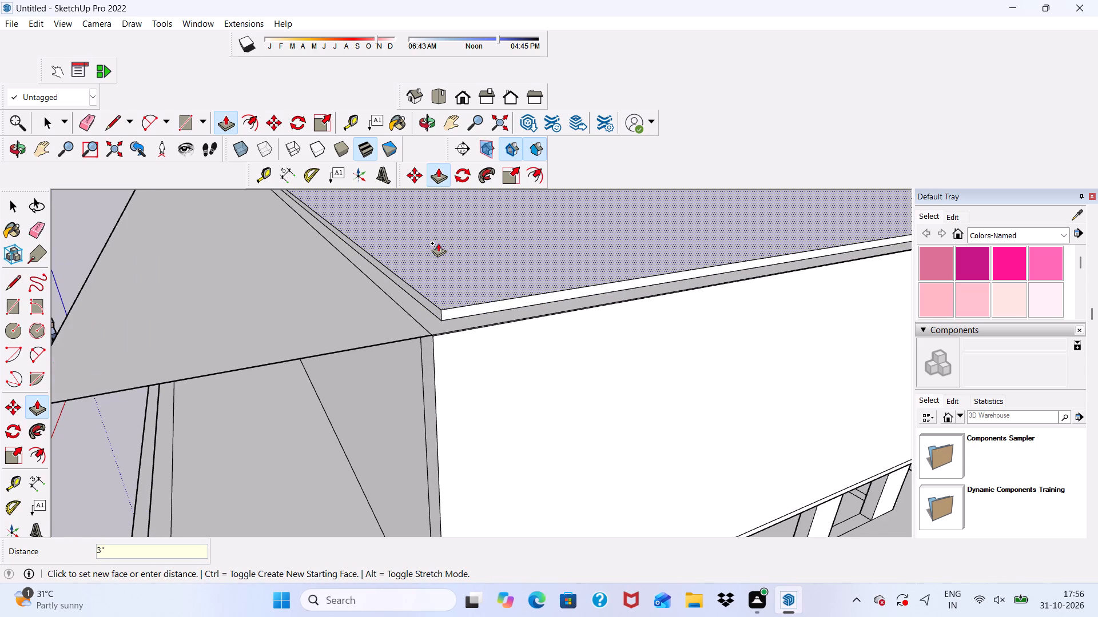
# Extend the raised roof slab's front edge face forward 6" to the front wall's outer face.
pyautogui.scroll(8, 424, 320)
pyautogui.click(435, 308)
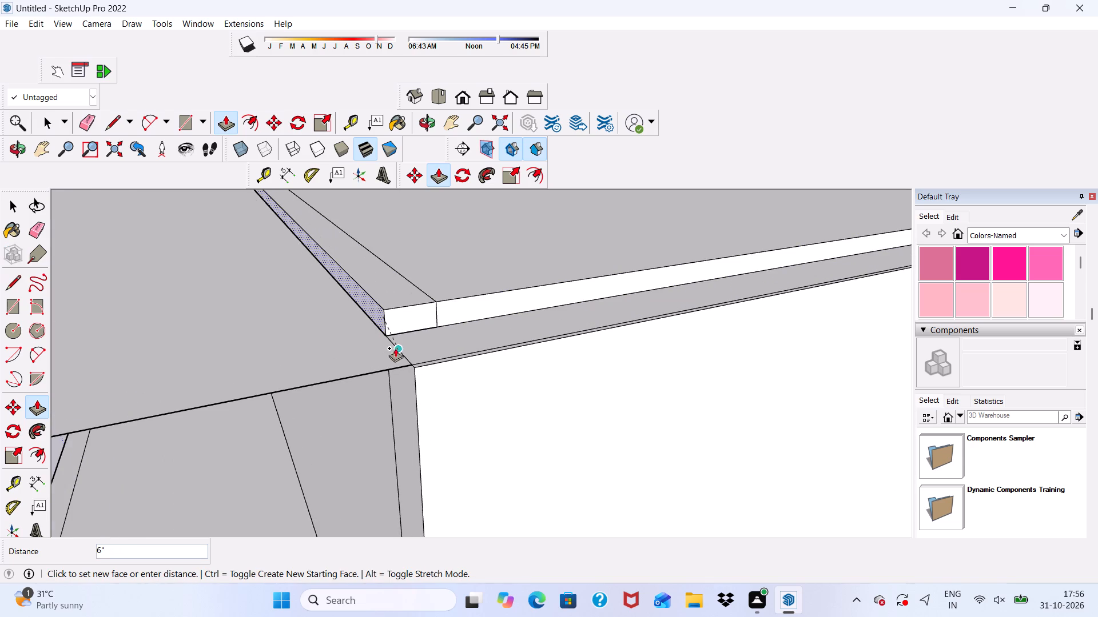
pyautogui.click(404, 354)
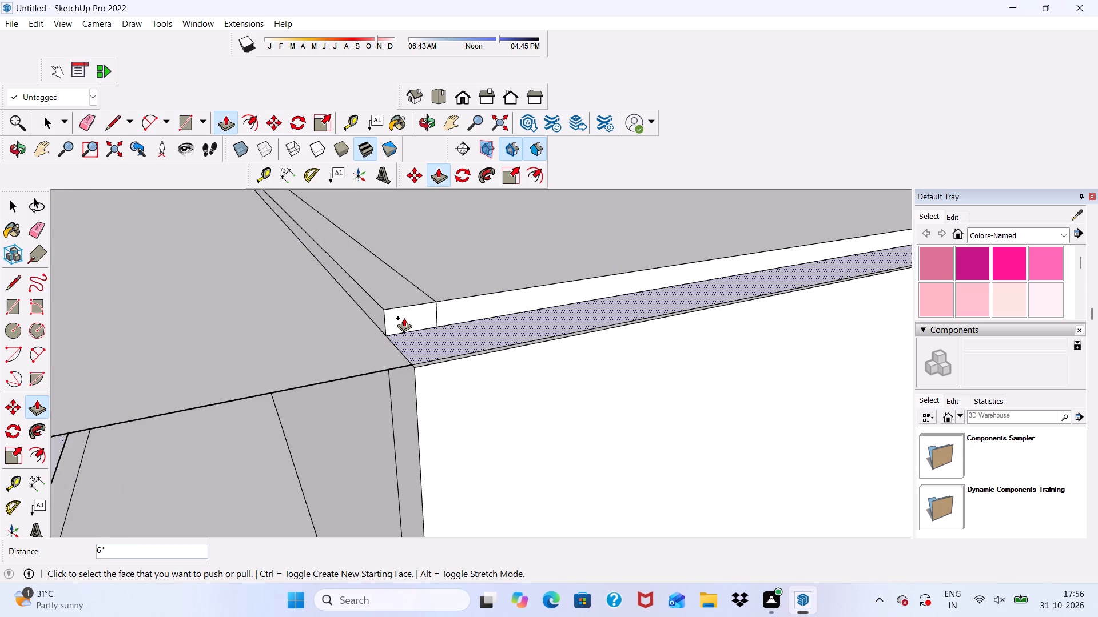
# Pull the roof slab's front edge face out another 7' 9", in line with the floor slab's front corner below.
pyautogui.scroll(6, 325, 318)
pyautogui.click(385, 308)
pyautogui.scroll(-6, 284, 348)
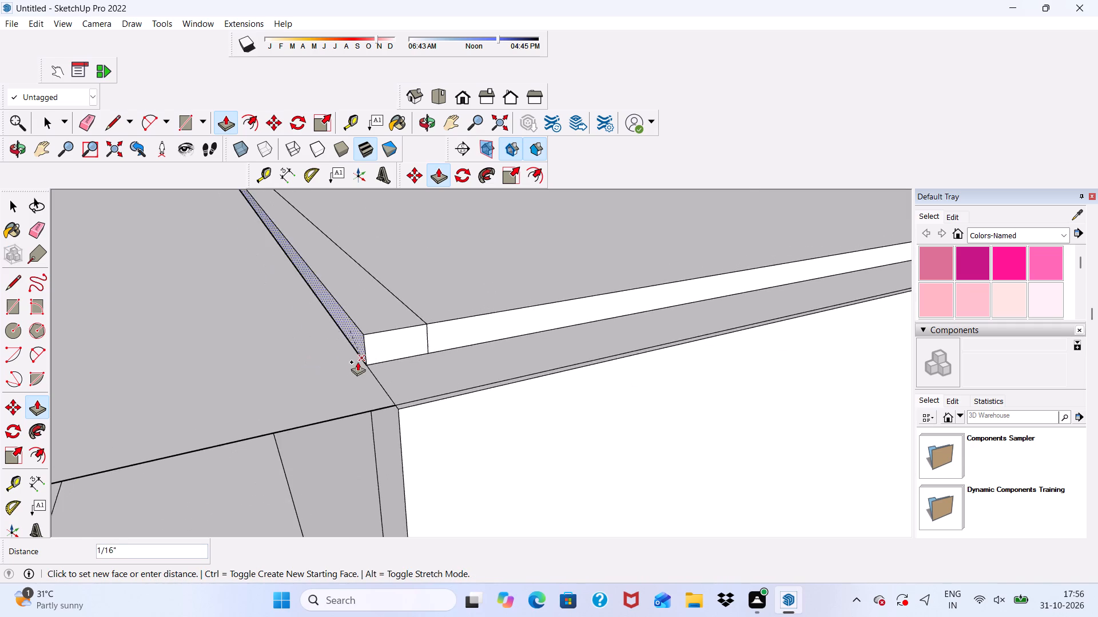
pyautogui.scroll(-19, 357, 362)
pyautogui.scroll(6, 248, 385)
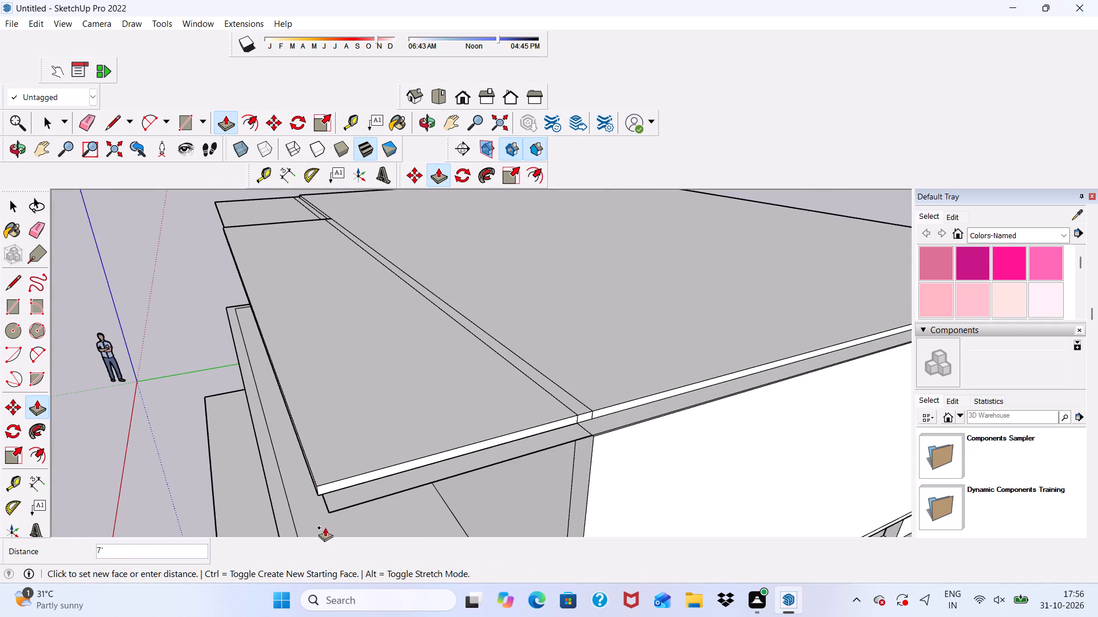
pyautogui.scroll(3, 328, 527)
pyautogui.scroll(-1, 328, 502)
pyautogui.scroll(5, 328, 502)
pyautogui.scroll(-2, 328, 491)
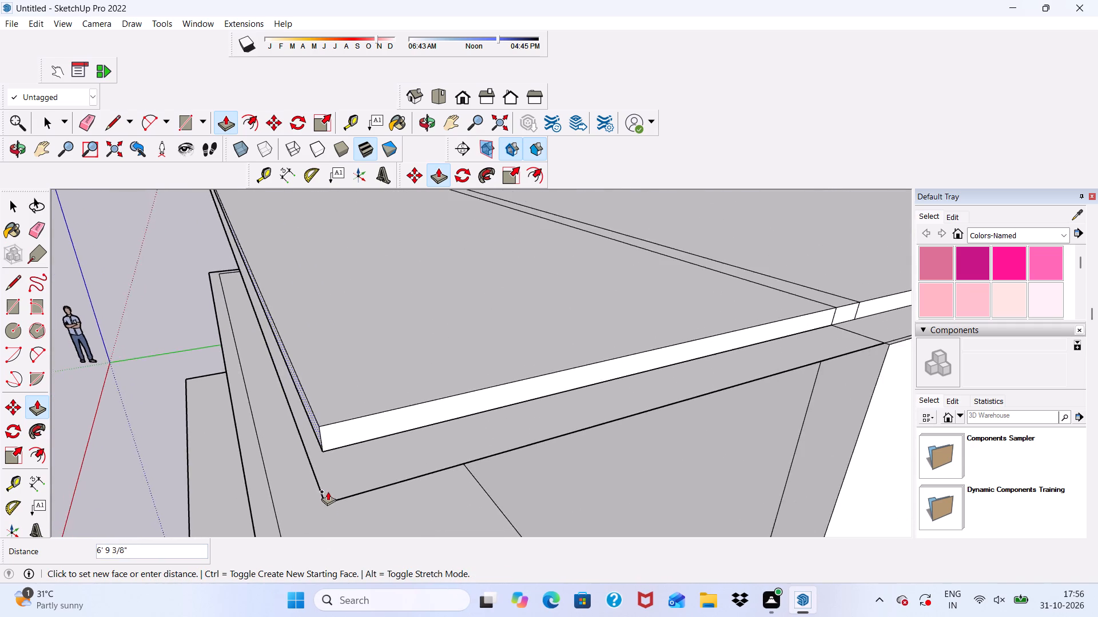
pyautogui.moveTo(328, 491); pyautogui.dragTo(380, 428, button='middle')
pyautogui.scroll(-6, 358, 389)
pyautogui.scroll(-11, 230, 315)
pyautogui.scroll(5, 280, 502)
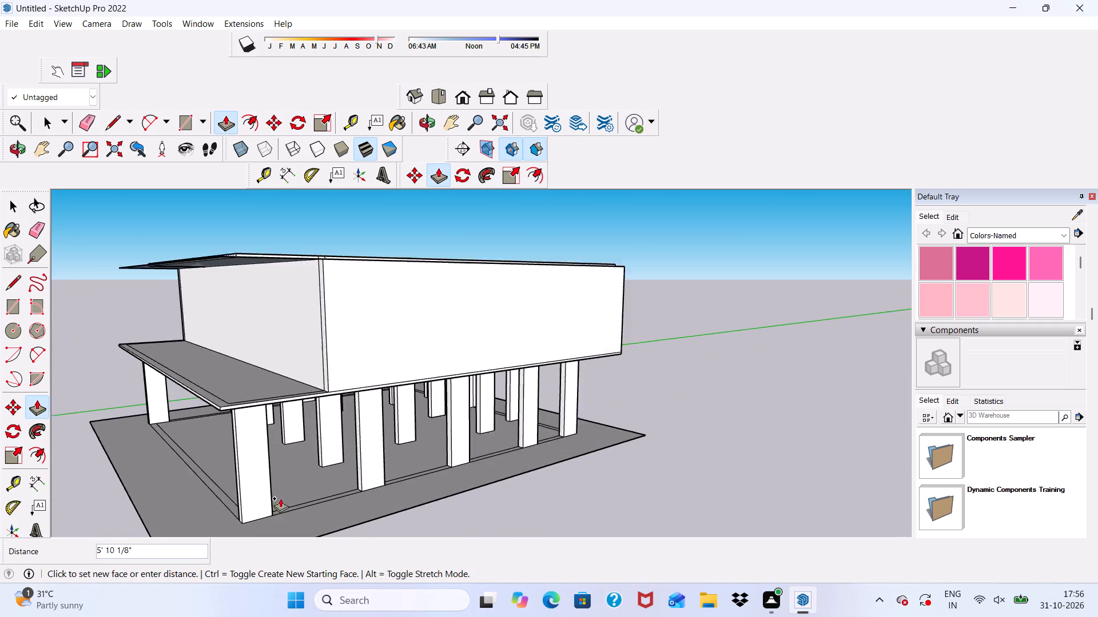
pyautogui.scroll(2, 213, 388)
pyautogui.click(212, 393)
pyautogui.scroll(-2, 214, 392)
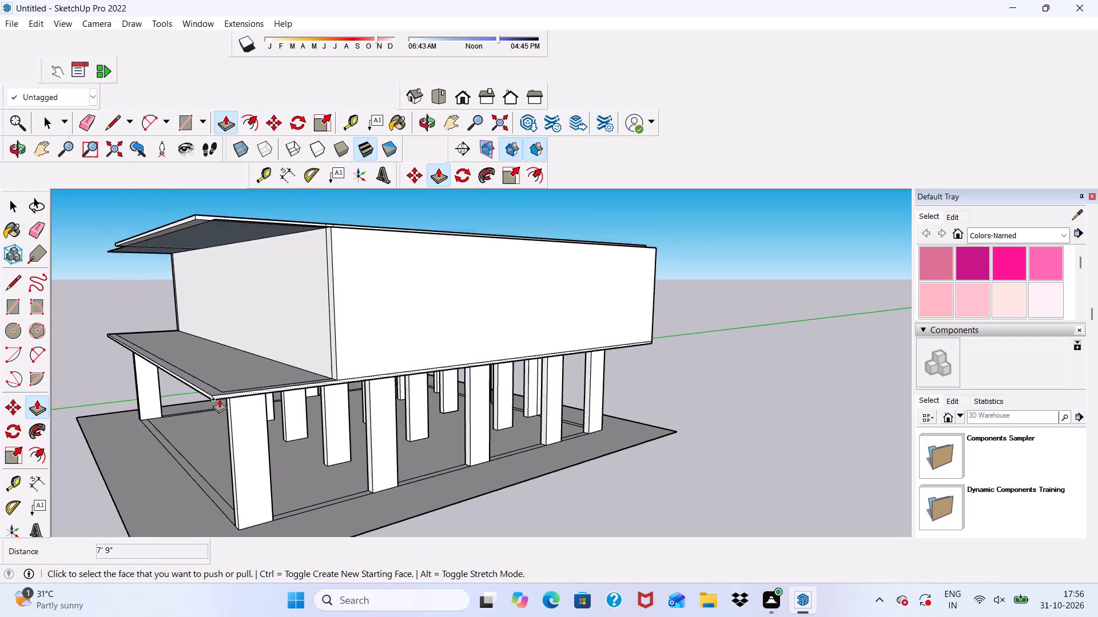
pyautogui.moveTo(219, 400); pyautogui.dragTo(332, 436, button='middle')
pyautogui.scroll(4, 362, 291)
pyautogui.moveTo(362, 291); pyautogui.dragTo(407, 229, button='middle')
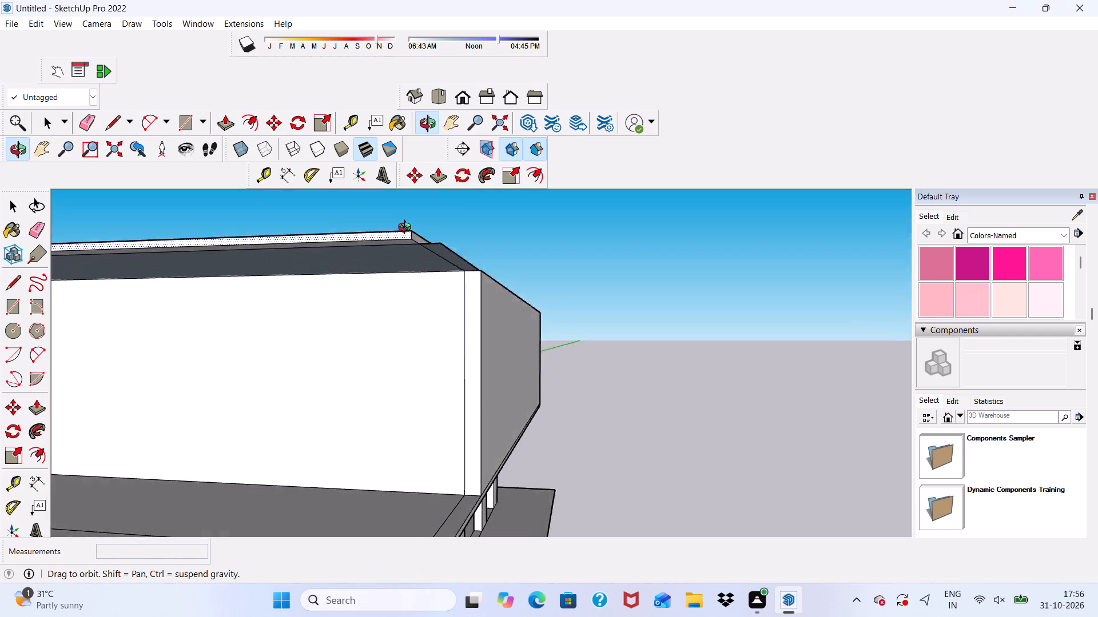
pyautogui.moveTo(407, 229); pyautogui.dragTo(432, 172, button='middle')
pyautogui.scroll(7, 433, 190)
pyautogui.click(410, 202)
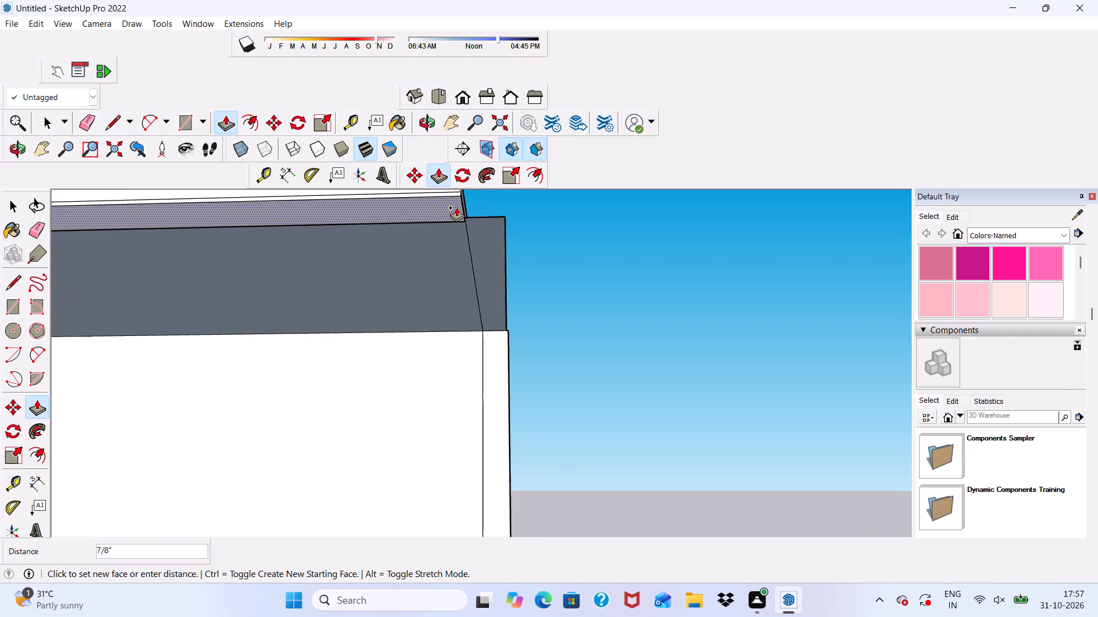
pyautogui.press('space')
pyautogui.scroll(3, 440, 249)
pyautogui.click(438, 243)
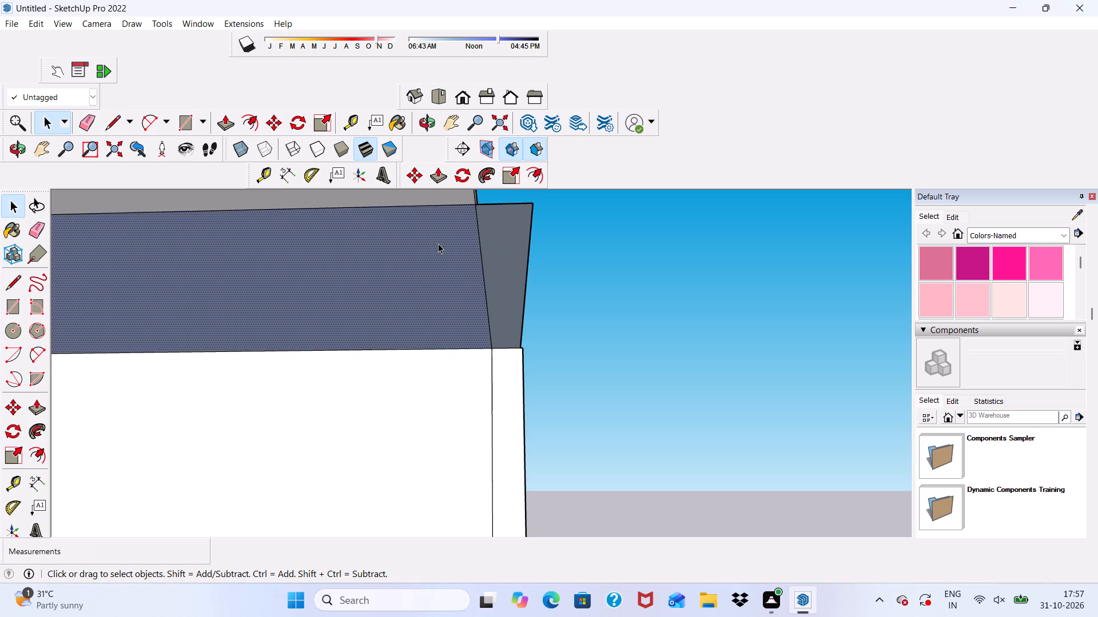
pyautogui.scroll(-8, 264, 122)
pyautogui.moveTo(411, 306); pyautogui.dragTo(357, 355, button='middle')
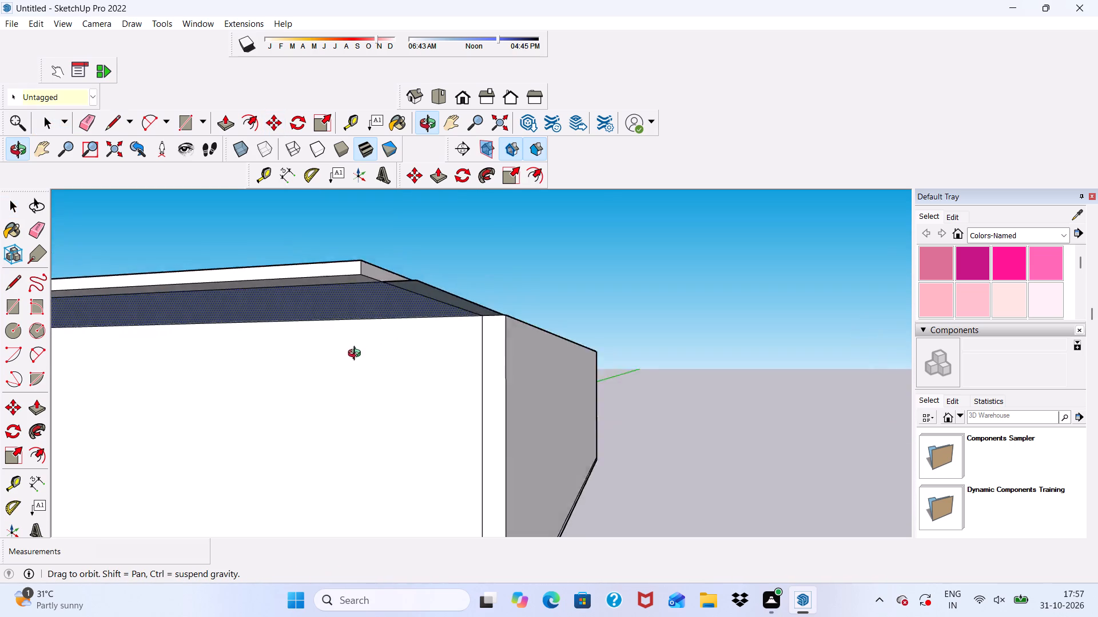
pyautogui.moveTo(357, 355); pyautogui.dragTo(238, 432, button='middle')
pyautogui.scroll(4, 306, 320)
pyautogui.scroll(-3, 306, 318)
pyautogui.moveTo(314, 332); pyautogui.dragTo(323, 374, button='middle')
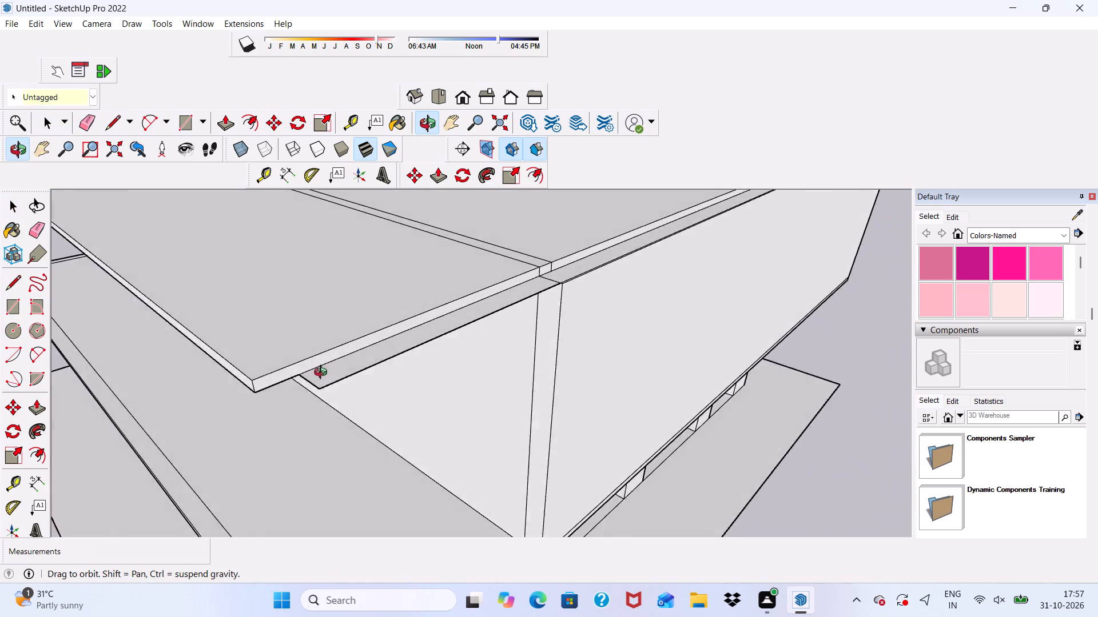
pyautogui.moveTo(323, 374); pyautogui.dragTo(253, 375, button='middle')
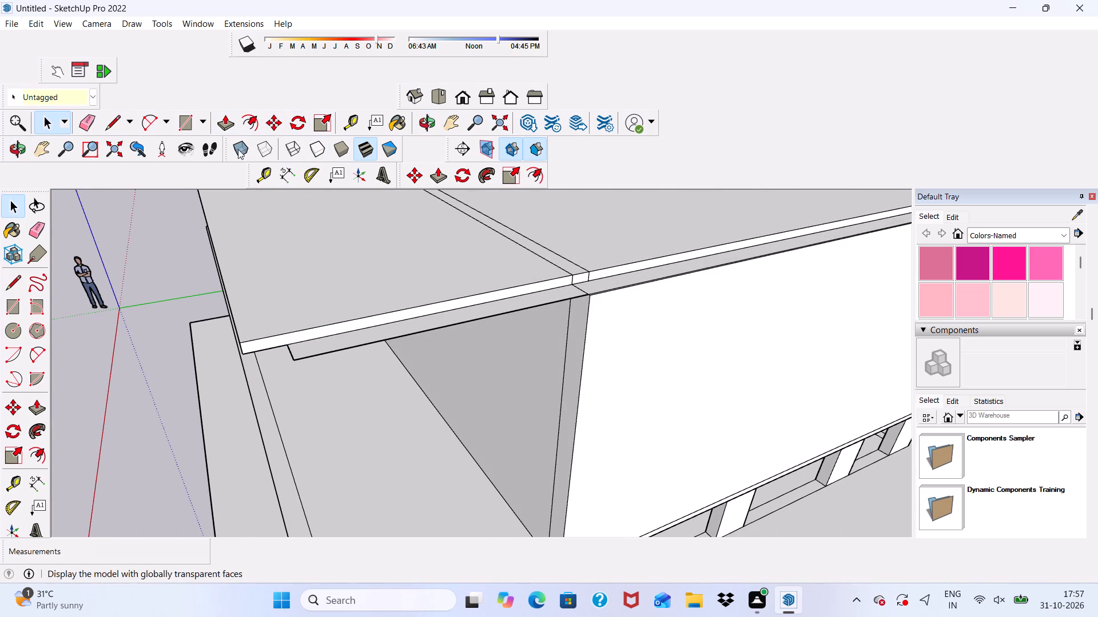
# Measure the roof slab's front overhang with a temporary dimension from its outer front corner back to the wall-line edge.
pyautogui.scroll(-4, 311, 201)
pyautogui.click(280, 178)
pyautogui.scroll(4, 297, 308)
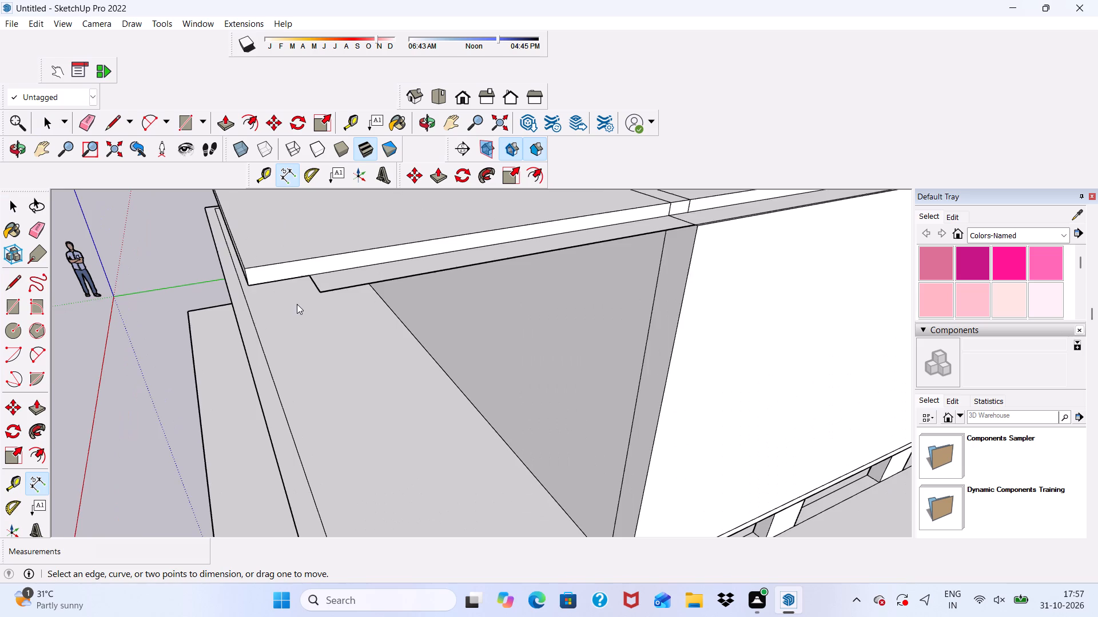
pyautogui.scroll(1, 248, 240)
pyautogui.click(215, 243)
pyautogui.scroll(-4, 280, 279)
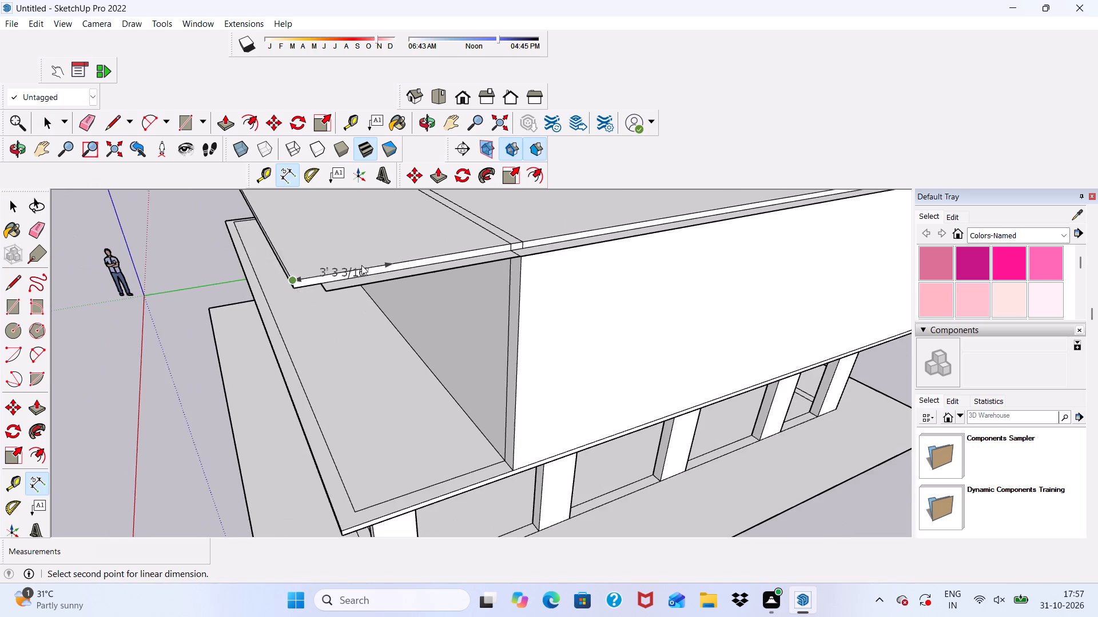
pyautogui.scroll(-5, 358, 267)
pyautogui.scroll(10, 436, 257)
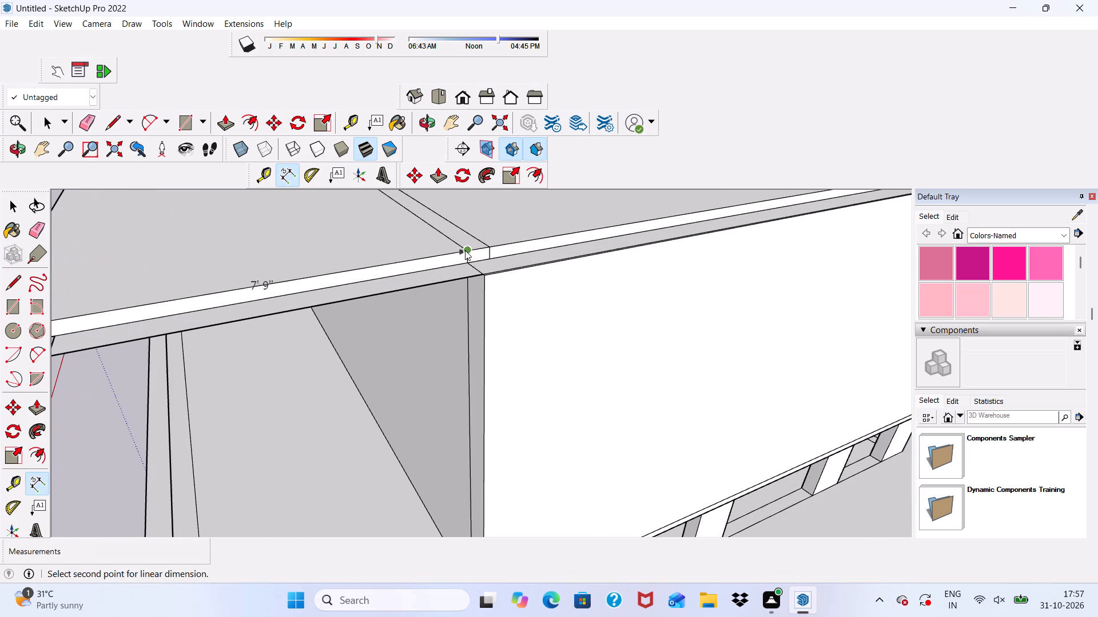
pyautogui.click(465, 250)
pyautogui.click(462, 242)
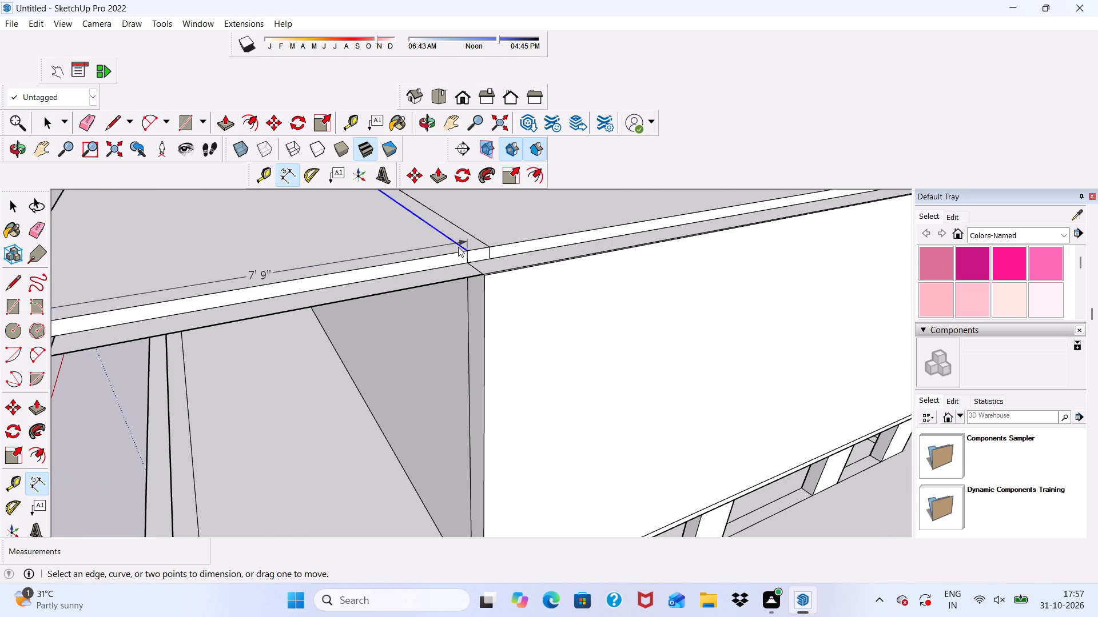
pyautogui.hotkey('ctrl', 'z')
# Try to dimension the floor slab's front overhang from its outer corner toward the upper wall's base corner.
pyautogui.keyDown('ctrl'); pyautogui.scroll(-4, 457, 250); pyautogui.keyUp('ctrl')
pyautogui.scroll(-6, 457, 224)
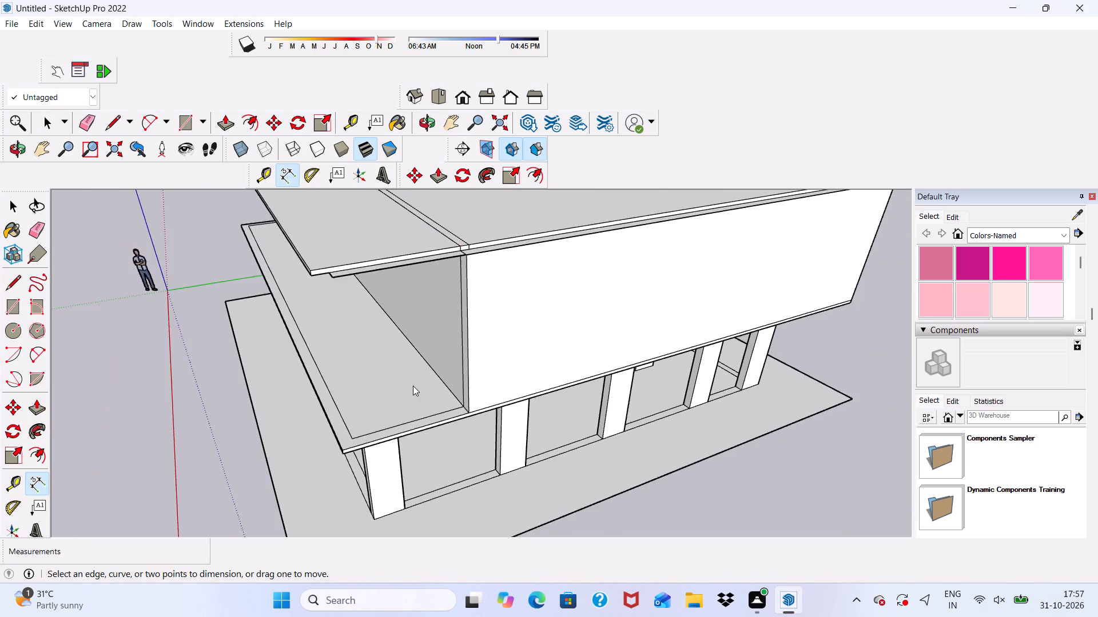
pyautogui.scroll(5, 411, 386)
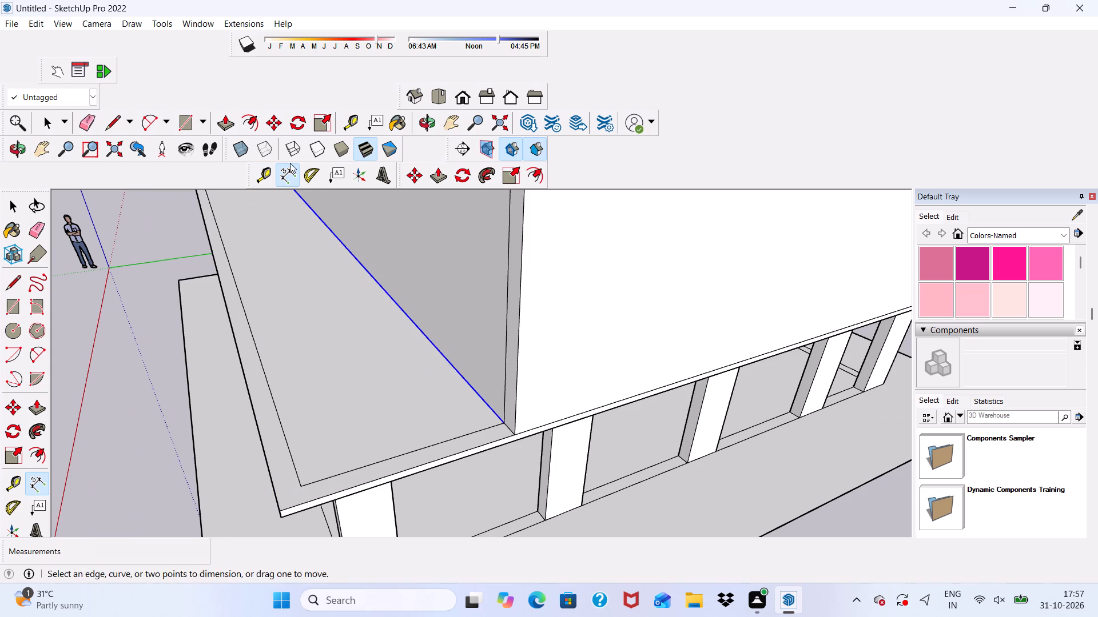
pyautogui.click(285, 168)
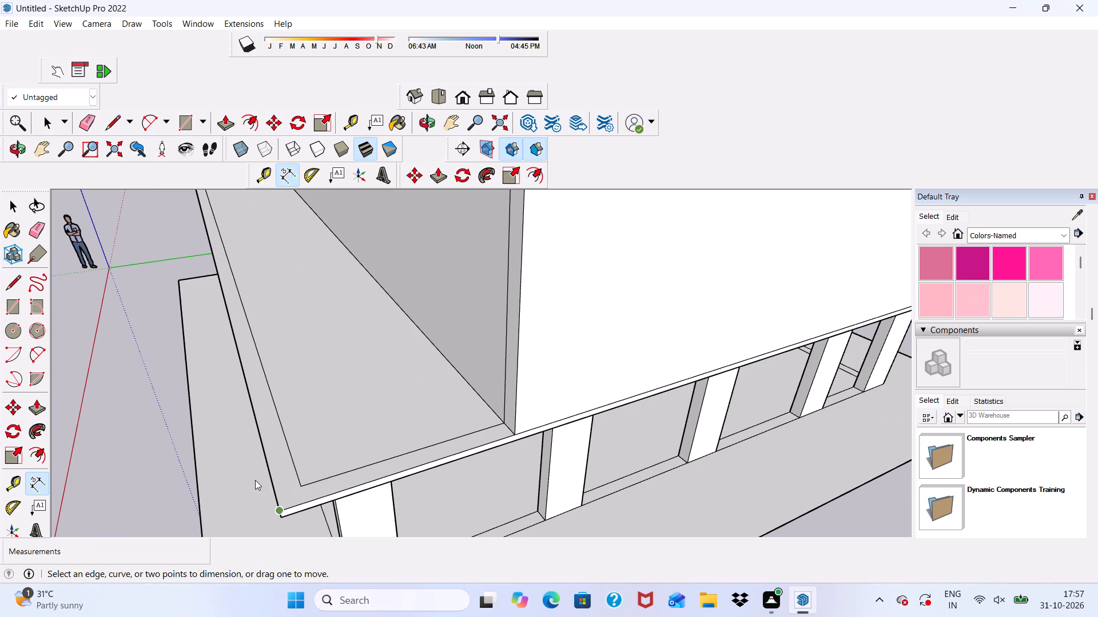
pyautogui.click(283, 510)
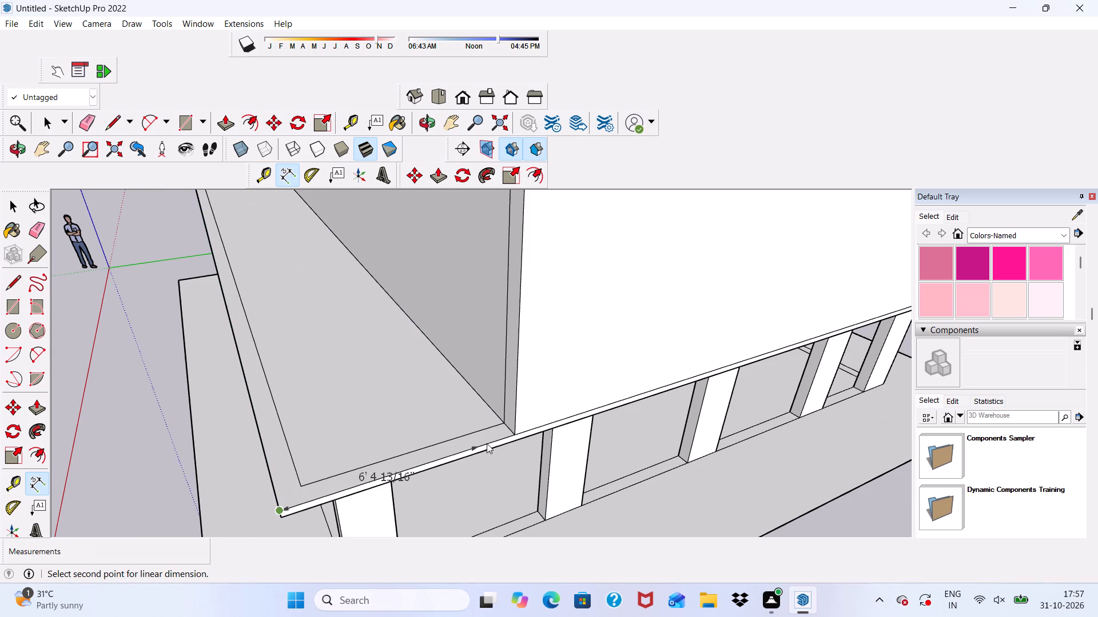
pyautogui.scroll(6, 515, 435)
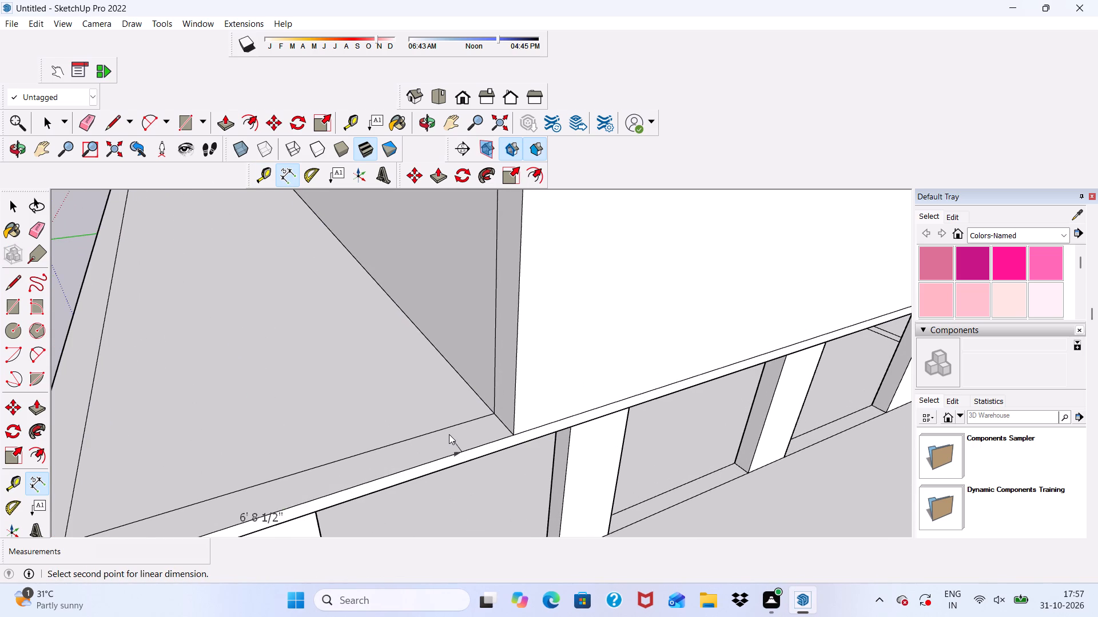
pyautogui.press('space')
# Extend the exposed end face of the front roof overhang along the facade to the building's side corner.
pyautogui.scroll(-4, 448, 434)
pyautogui.moveTo(451, 436); pyautogui.dragTo(572, 434, button='middle')
pyautogui.scroll(-5, 572, 427)
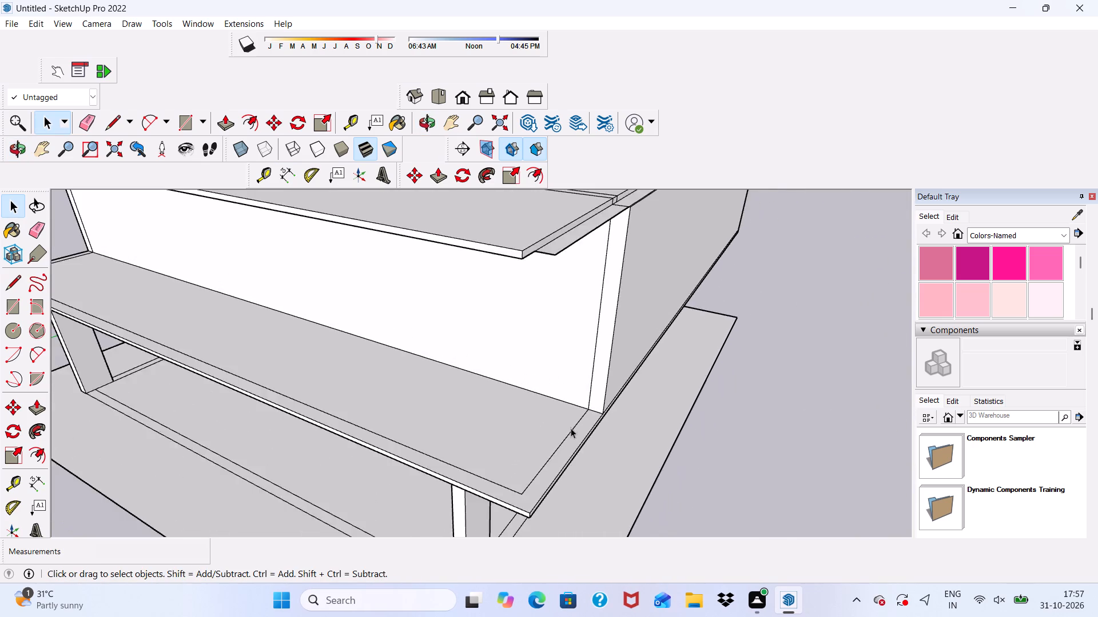
pyautogui.scroll(-6, 571, 428)
pyautogui.moveTo(535, 467); pyautogui.dragTo(588, 467, button='middle')
pyautogui.moveTo(396, 387); pyautogui.dragTo(403, 353, button='middle')
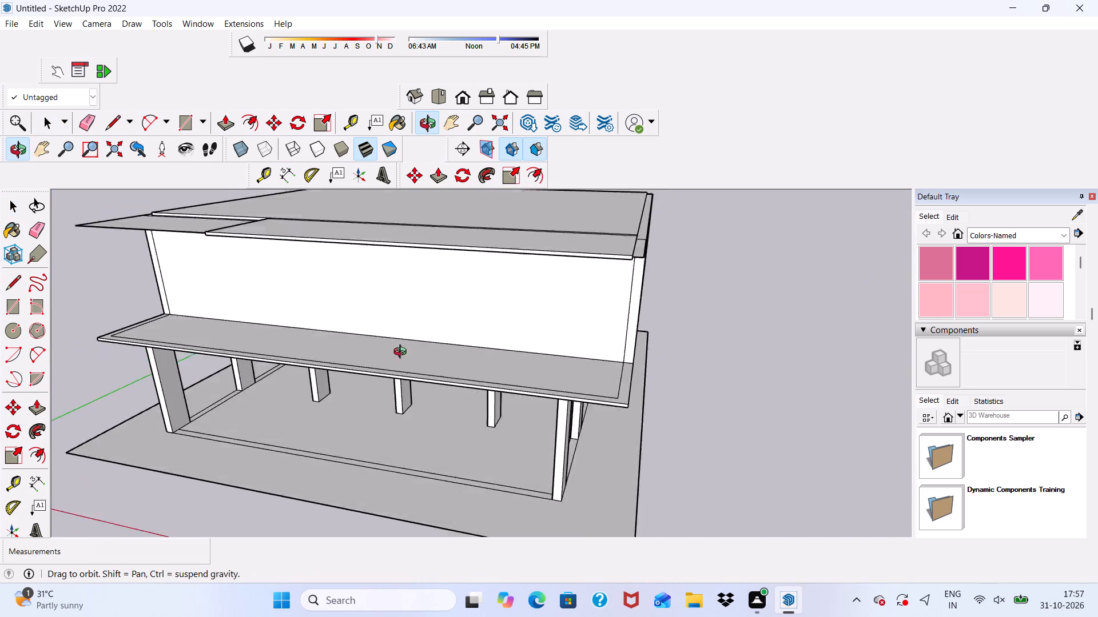
pyautogui.moveTo(403, 353); pyautogui.dragTo(576, 398, button='middle')
pyautogui.scroll(5, 332, 358)
pyautogui.scroll(5, 479, 272)
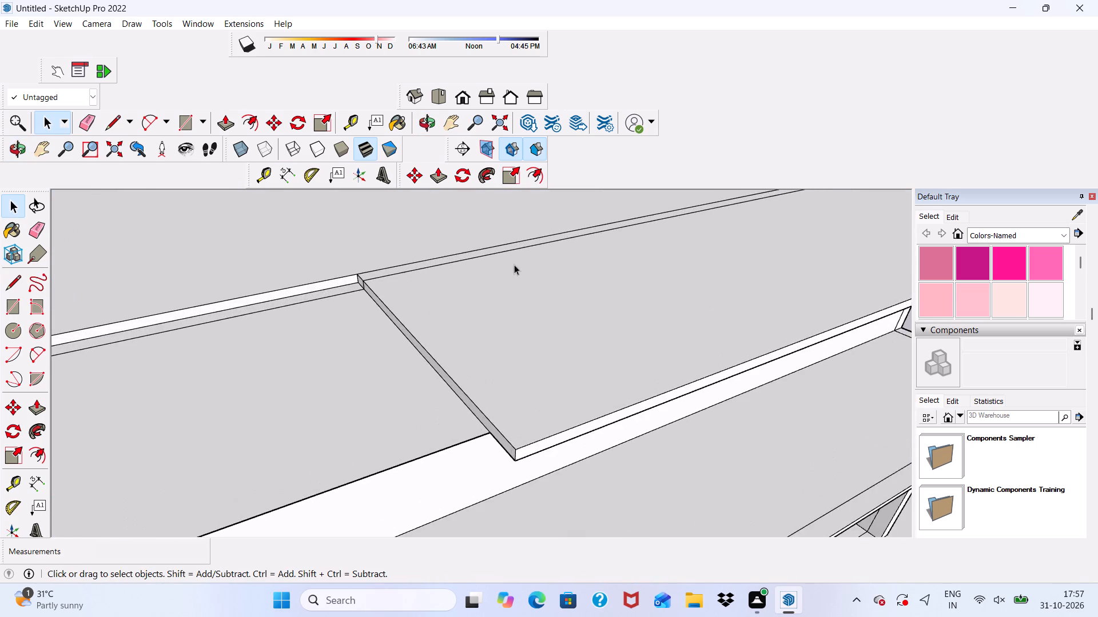
pyautogui.scroll(-4, 477, 294)
pyautogui.moveTo(407, 348); pyautogui.dragTo(407, 323, button='middle')
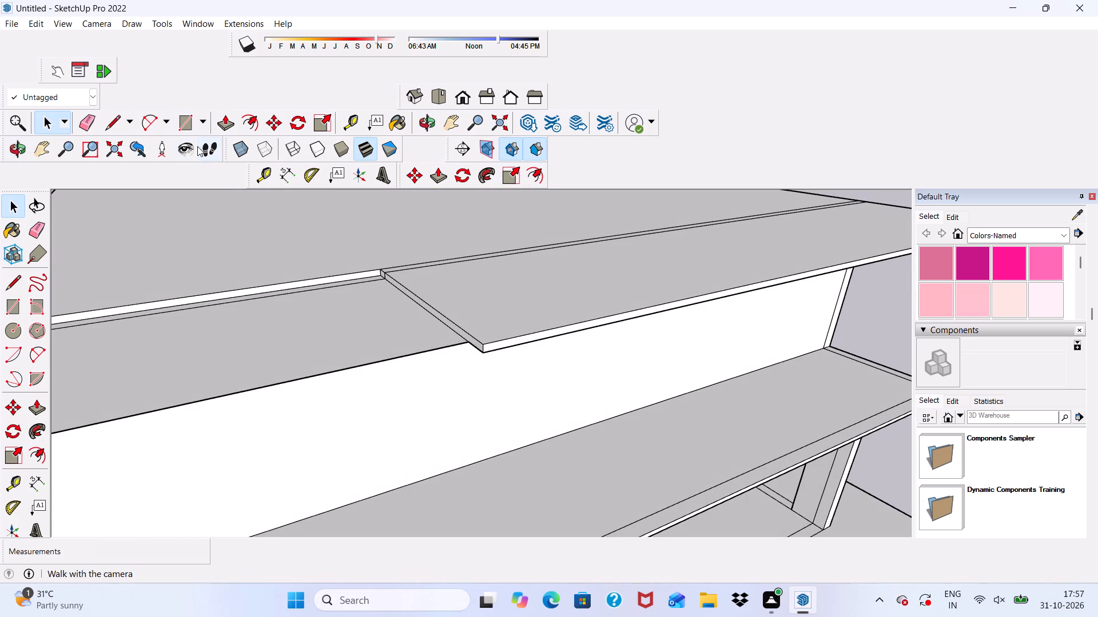
pyautogui.click(230, 122)
pyautogui.scroll(2, 376, 325)
pyautogui.scroll(-1, 447, 306)
pyautogui.scroll(2, 449, 306)
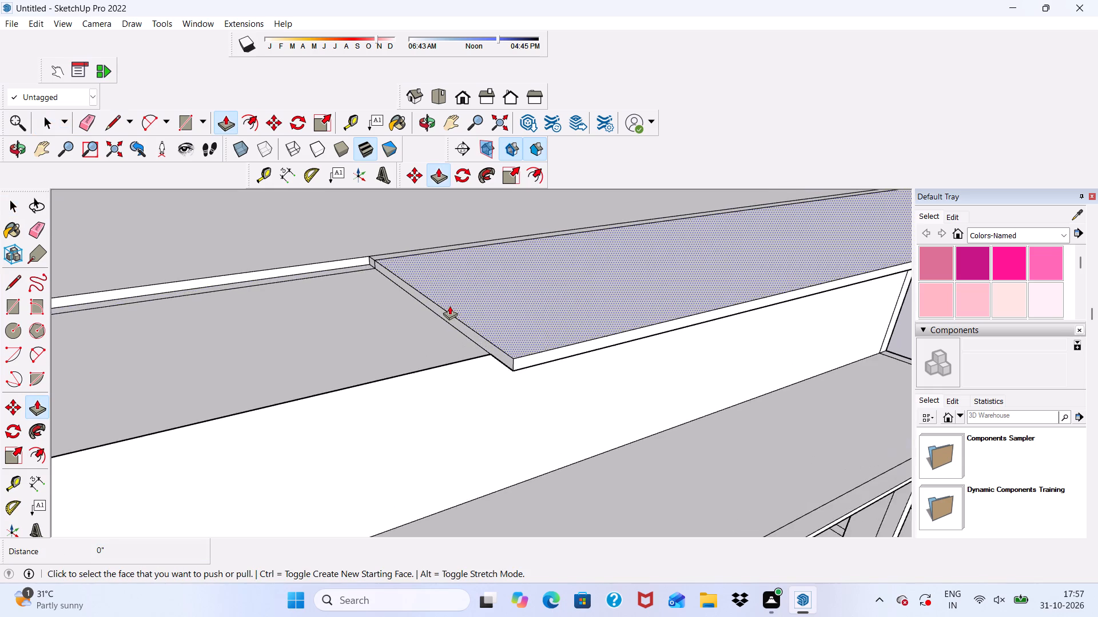
pyautogui.scroll(5, 449, 306)
pyautogui.click(456, 328)
pyautogui.scroll(-15, 367, 343)
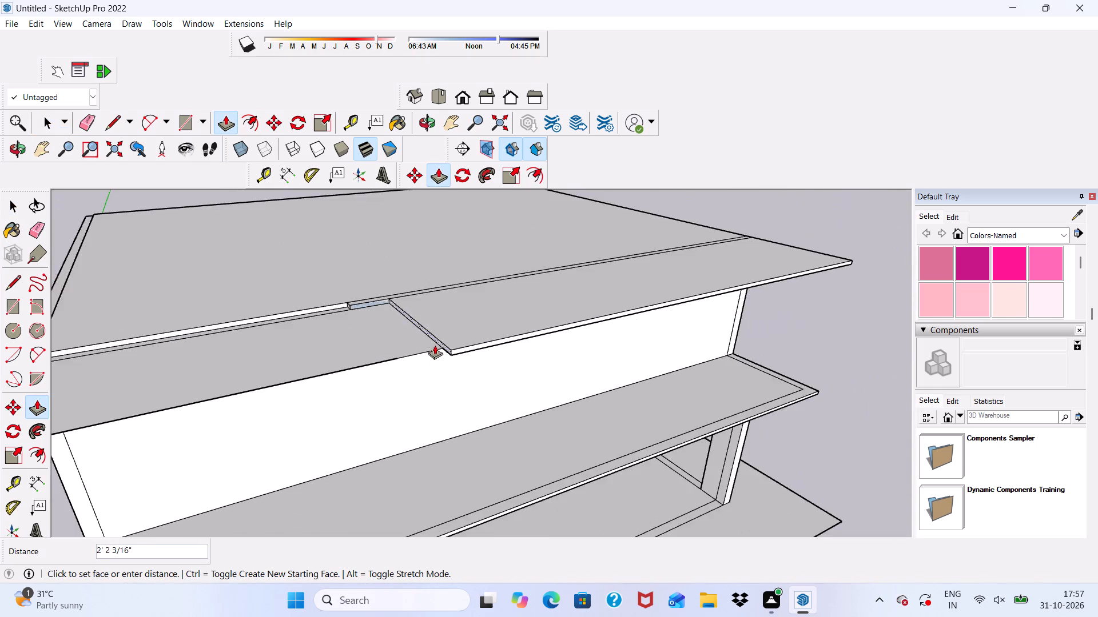
pyautogui.scroll(-5, 435, 345)
pyautogui.scroll(8, 204, 390)
pyautogui.click(240, 390)
# Raise the recessed wall-top strip behind the front overhang 3", flush with the roof slab's top.
pyautogui.scroll(-1, 240, 377)
pyautogui.moveTo(241, 377); pyautogui.dragTo(488, 418, button='middle')
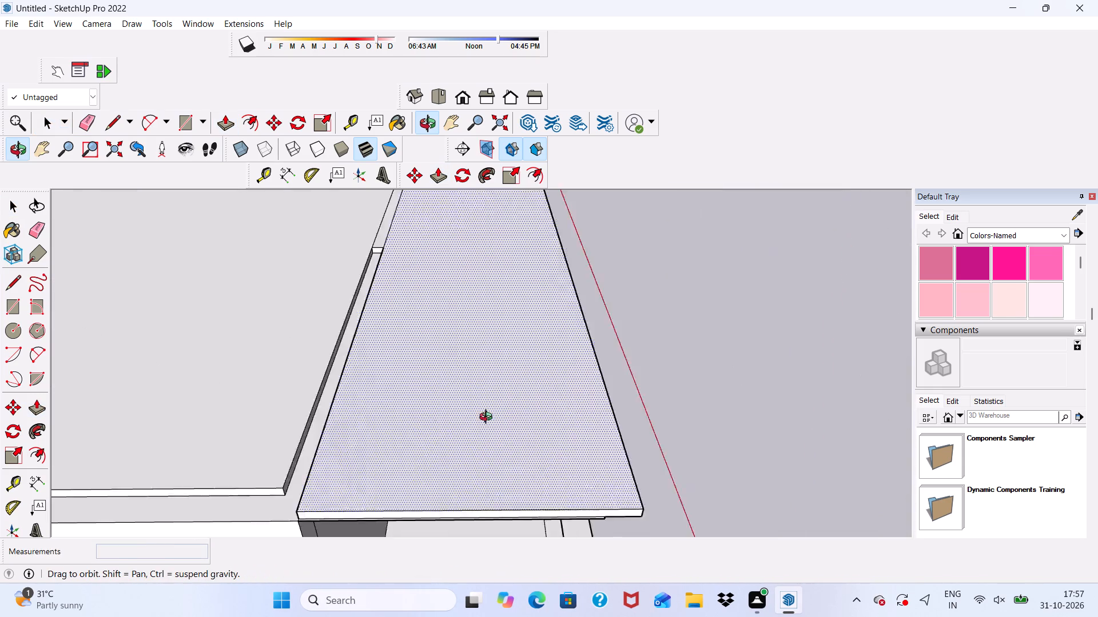
pyautogui.moveTo(488, 418); pyautogui.dragTo(634, 420, button='middle')
pyautogui.scroll(10, 427, 403)
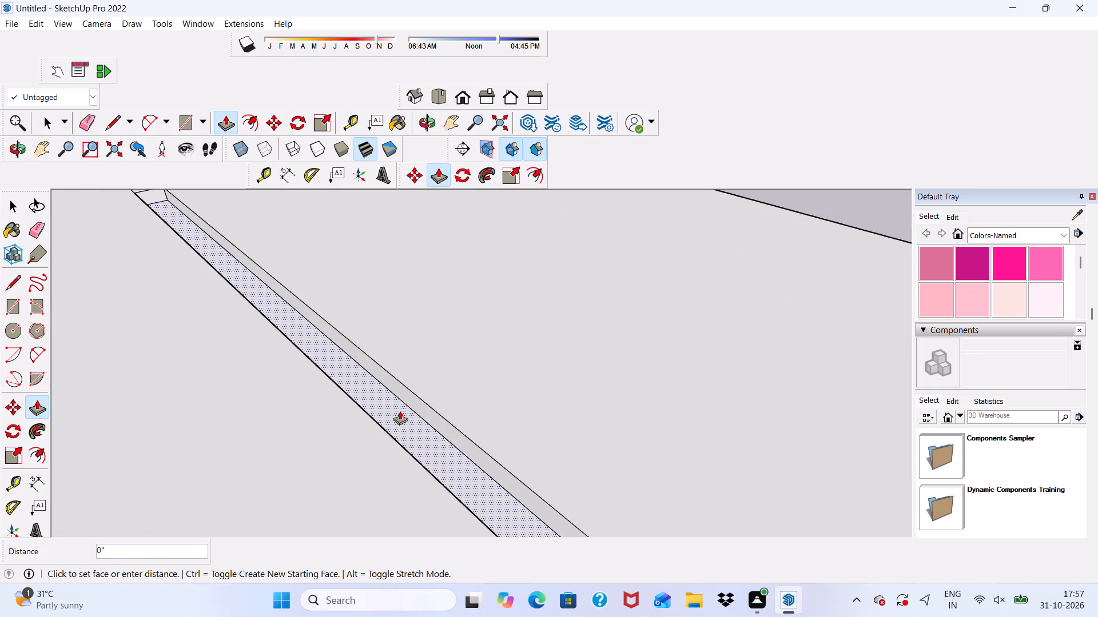
pyautogui.click(400, 411)
pyautogui.click(417, 375)
# Erase the leftover short edge crossing the roof's front wall strip.
pyautogui.scroll(-10, 405, 374)
pyautogui.moveTo(406, 442); pyautogui.dragTo(86, 376, button='middle')
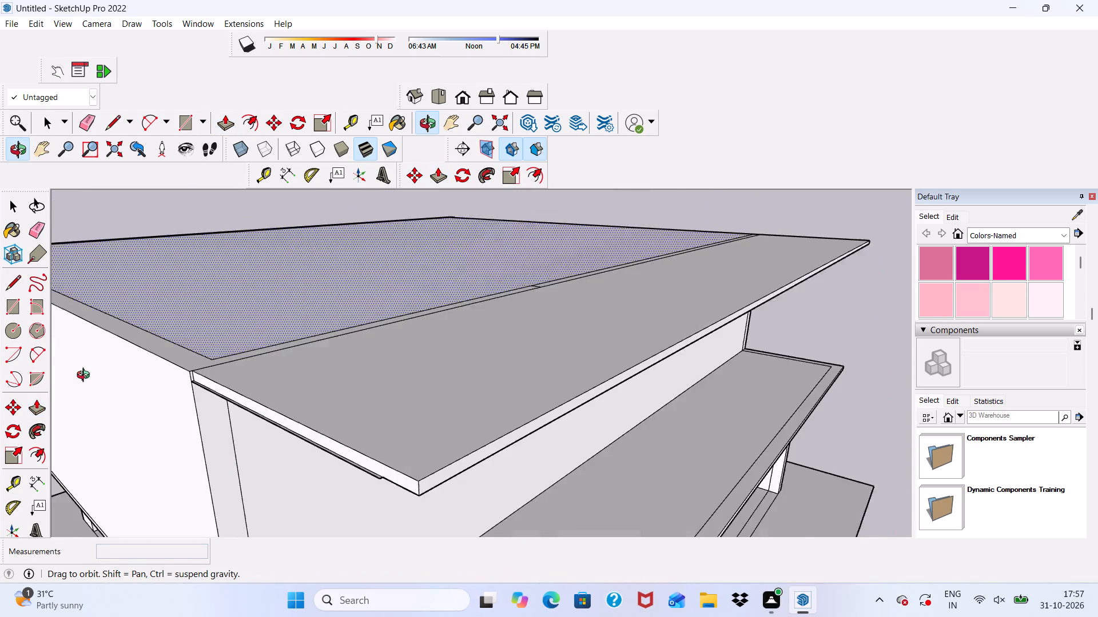
pyautogui.moveTo(86, 376); pyautogui.dragTo(245, 391, button='middle')
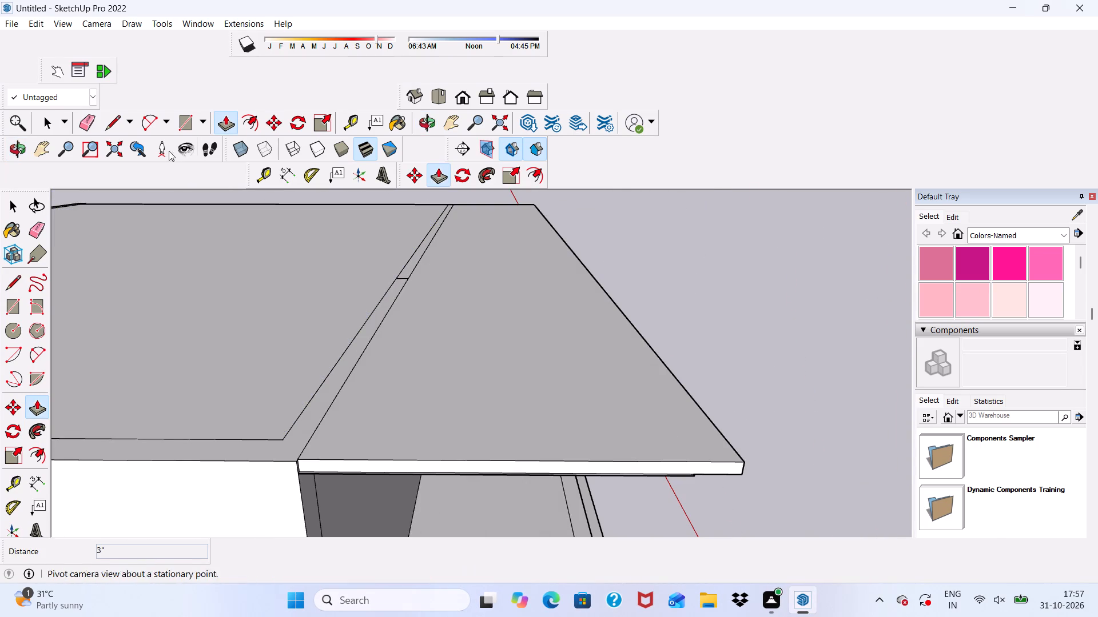
pyautogui.click(80, 123)
pyautogui.scroll(8, 402, 277)
pyautogui.moveTo(402, 277); pyautogui.dragTo(400, 284)
pyautogui.scroll(-12, 395, 282)
pyautogui.moveTo(421, 370); pyautogui.dragTo(57, 362, button='middle')
pyautogui.scroll(-1, 58, 364)
pyautogui.scroll(-7, 190, 372)
pyautogui.scroll(-1, 335, 407)
pyautogui.press('space')
# Push/Pull the roof's perimeter wall strip up 10' to form the next storey's walls.
pyautogui.scroll(4, 348, 392)
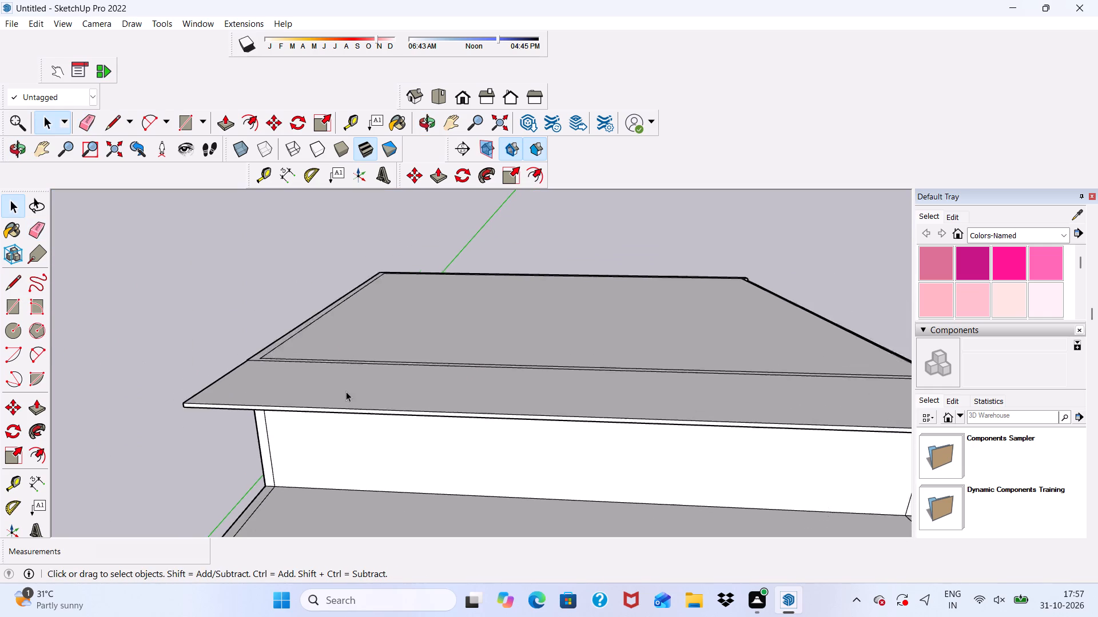
pyautogui.moveTo(346, 391); pyautogui.dragTo(325, 451, button='middle')
pyautogui.scroll(2, 245, 348)
pyautogui.scroll(-1, 209, 38)
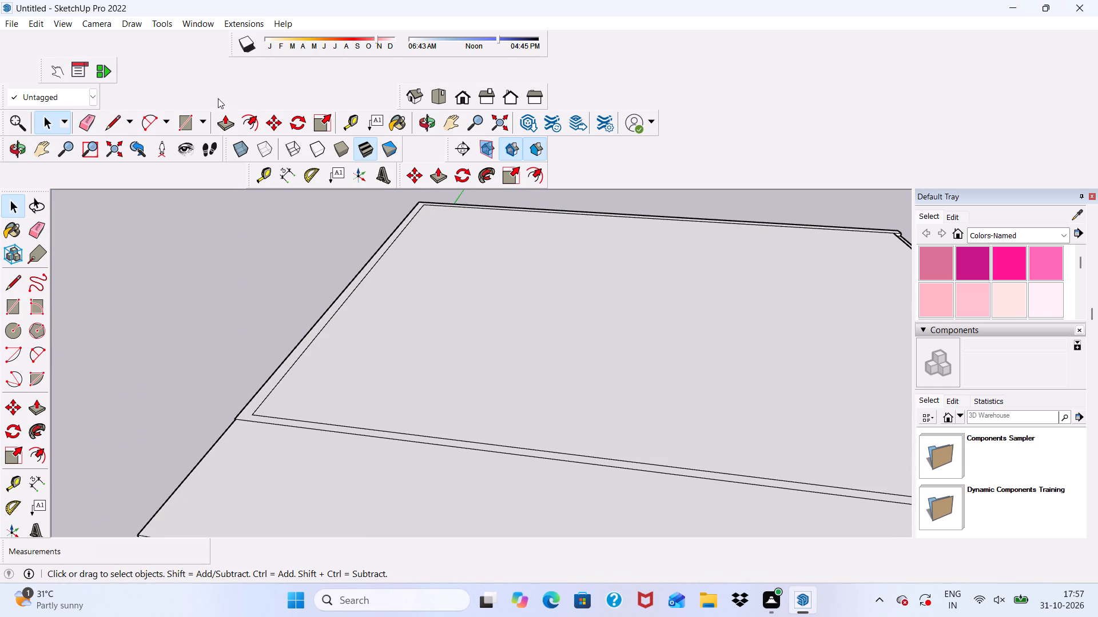
pyautogui.click(225, 121)
pyautogui.scroll(4, 267, 391)
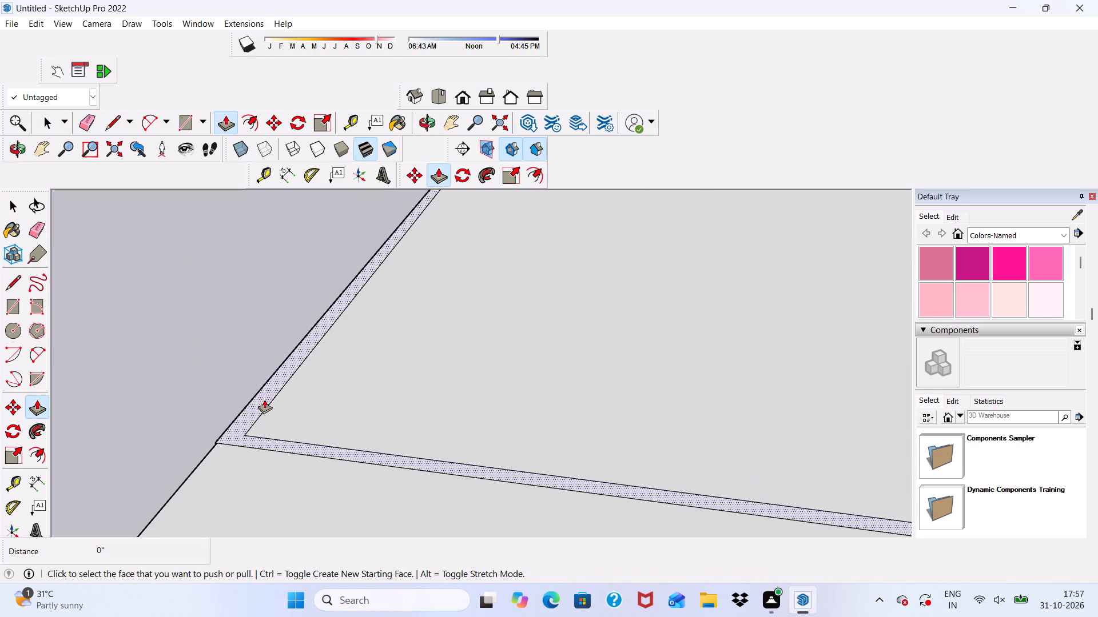
pyautogui.click(261, 396)
pyautogui.scroll(-16, 231, 306)
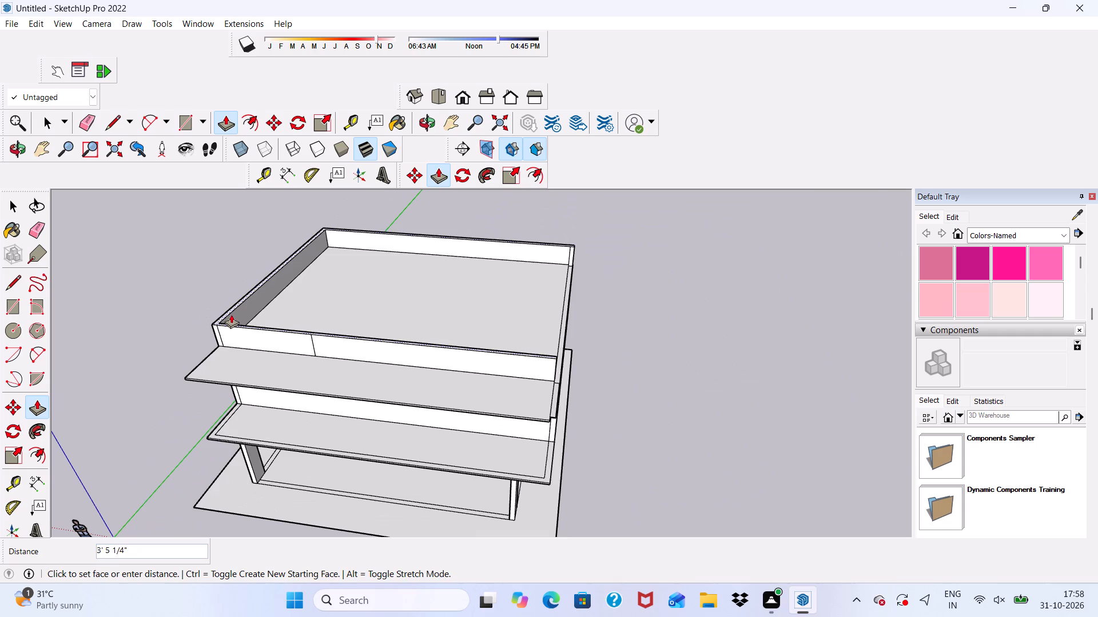
pyautogui.write("10'")
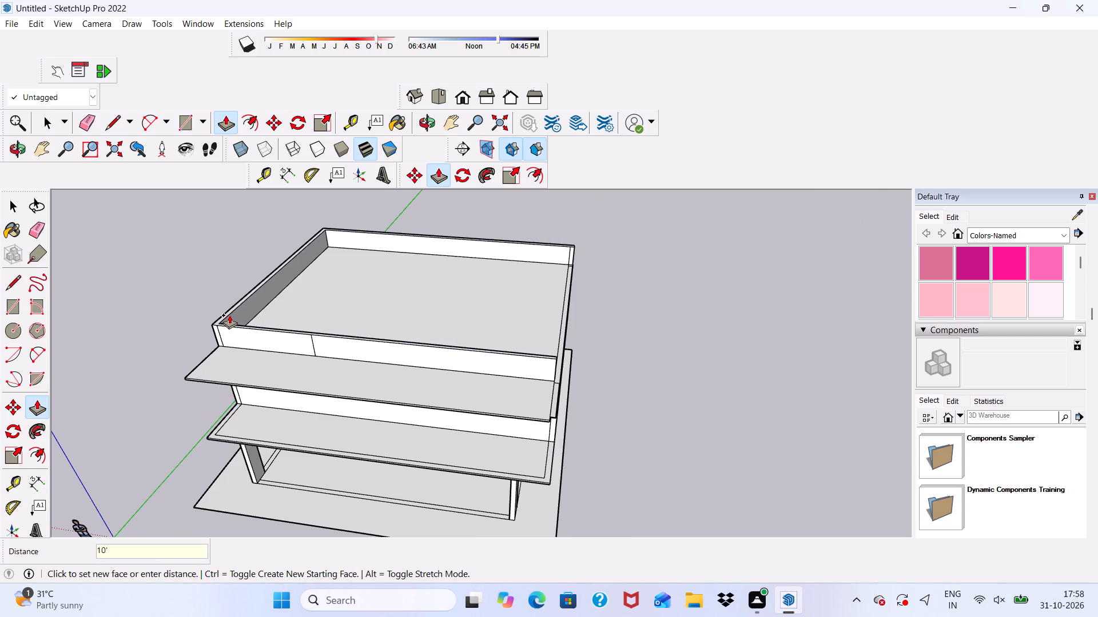
pyautogui.press('Return')
# Extend the roof slab's edge face on the open, unwalled side outward over the wall top below.
pyautogui.scroll(-4, 205, 293)
pyautogui.moveTo(332, 415); pyautogui.dragTo(332, 335, button='middle')
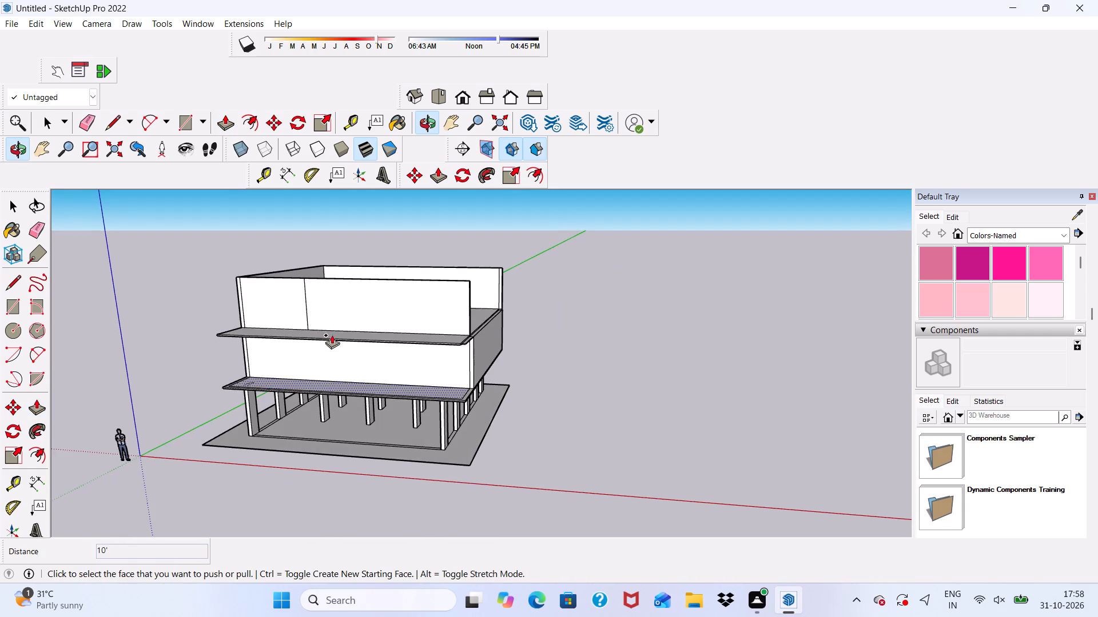
pyautogui.scroll(5, 372, 346)
pyautogui.scroll(-1, 479, 355)
pyautogui.moveTo(494, 374); pyautogui.dragTo(246, 441, button='middle')
pyautogui.scroll(20, 489, 341)
pyautogui.scroll(2, 489, 341)
pyautogui.click(308, 380)
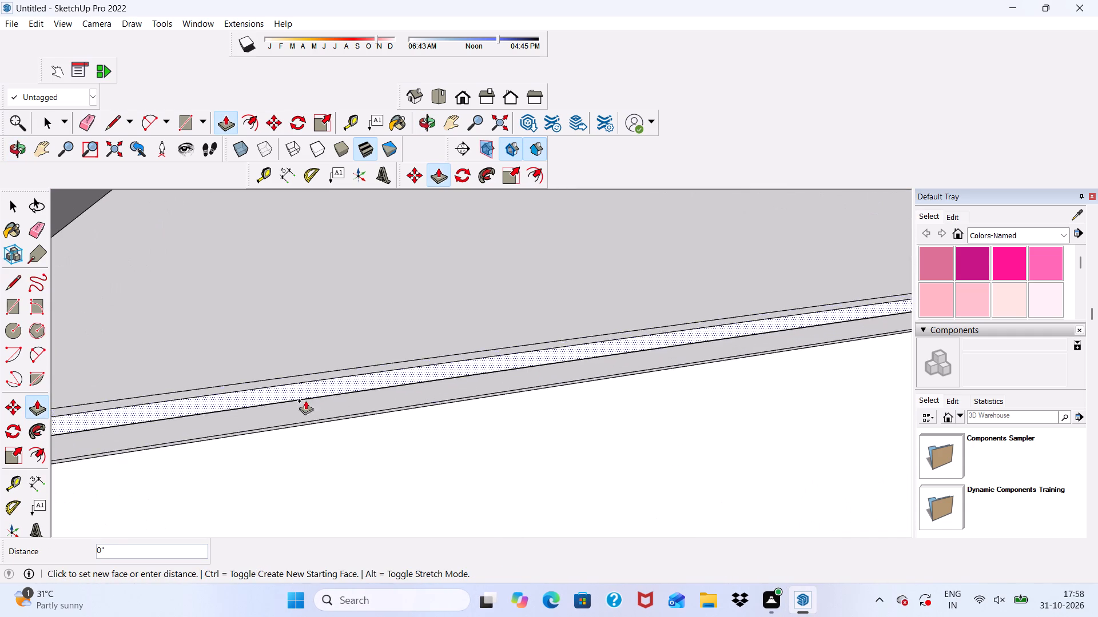
pyautogui.scroll(-12, 299, 348)
pyautogui.scroll(2, 193, 379)
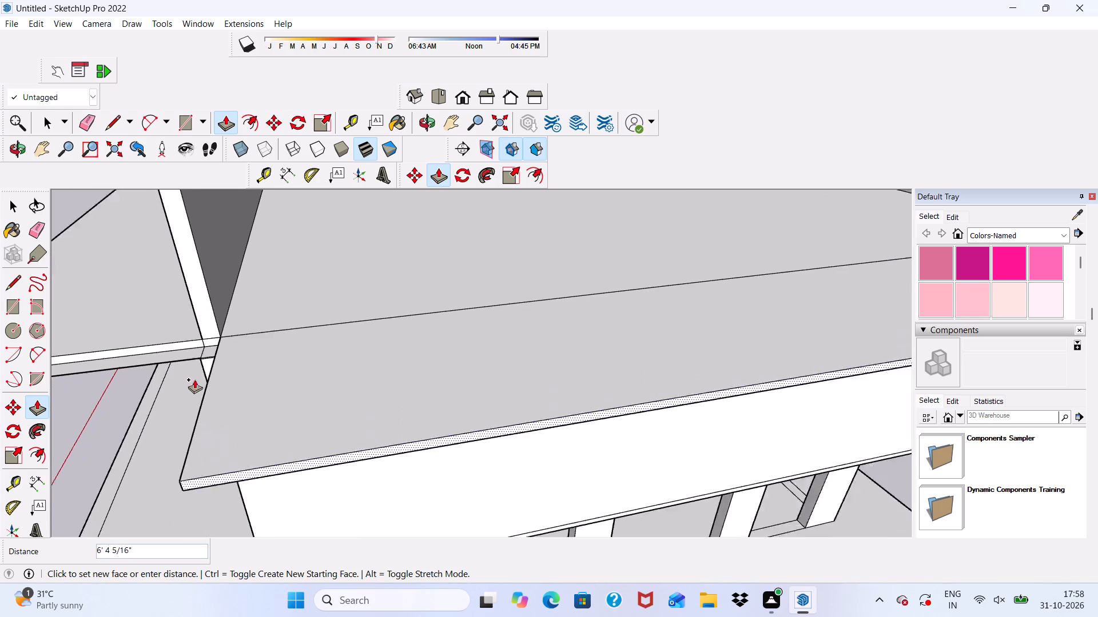
pyautogui.scroll(2, 194, 379)
pyautogui.click(190, 346)
# Raise the small recessed face at the front corner of the open side 3", level with the roof slab.
pyautogui.scroll(5, 224, 328)
pyautogui.click(225, 337)
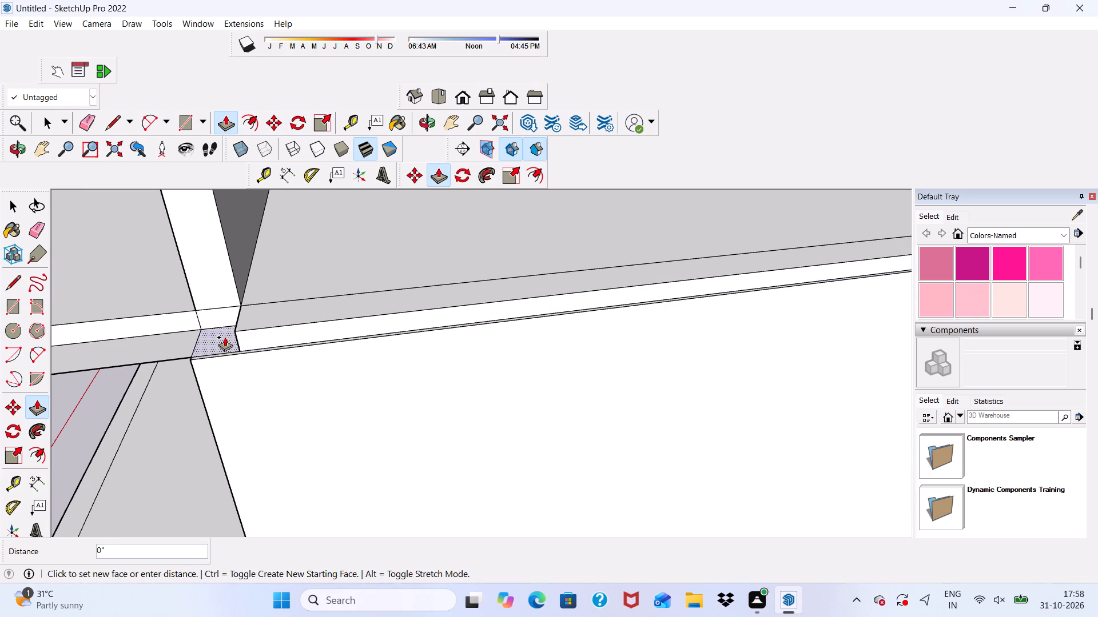
pyautogui.scroll(-5, 231, 266)
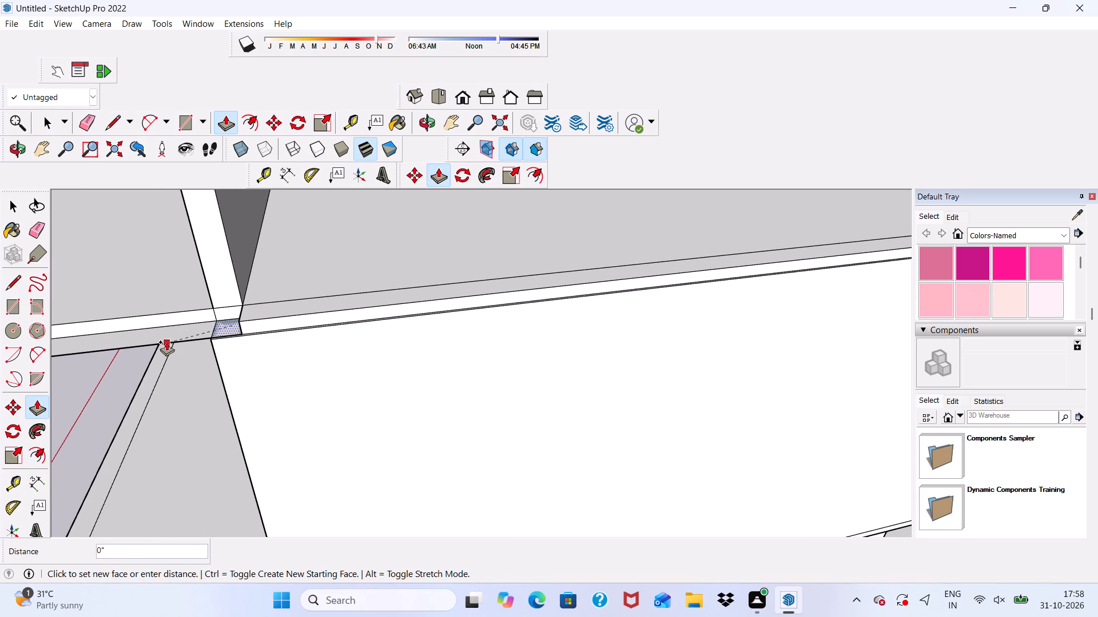
pyautogui.scroll(3, 291, 322)
pyautogui.click(305, 307)
pyautogui.scroll(-6, 305, 308)
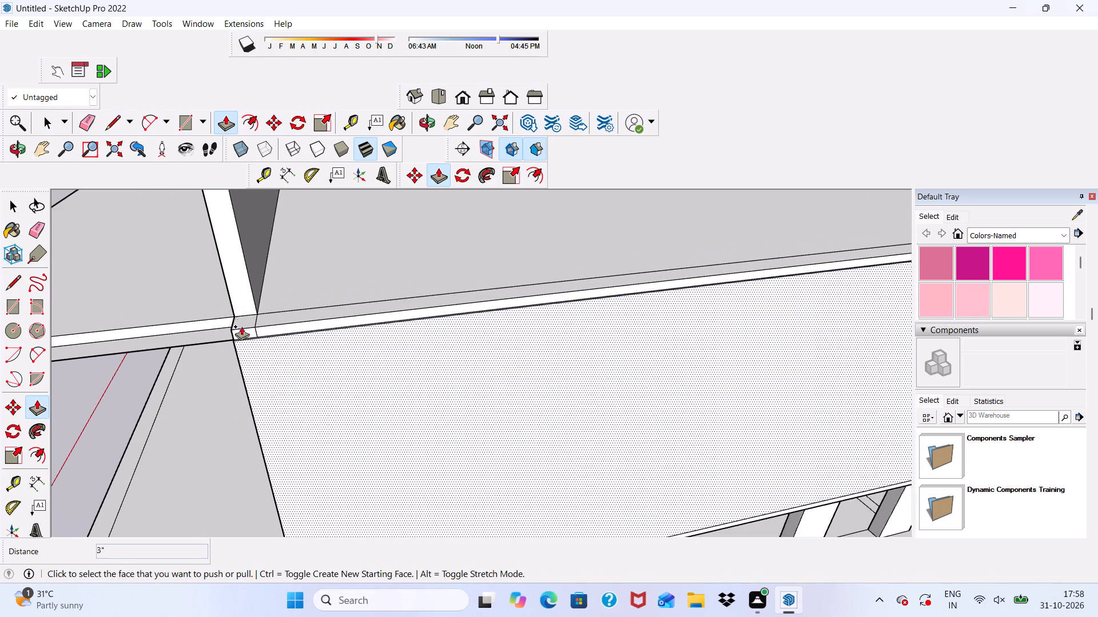
# Pull the front overhang's end face out 8 5/16", in line with the roof slab's side edge.
pyautogui.scroll(5, 239, 315)
pyautogui.scroll(-2, 106, 187)
pyautogui.scroll(4, 174, 308)
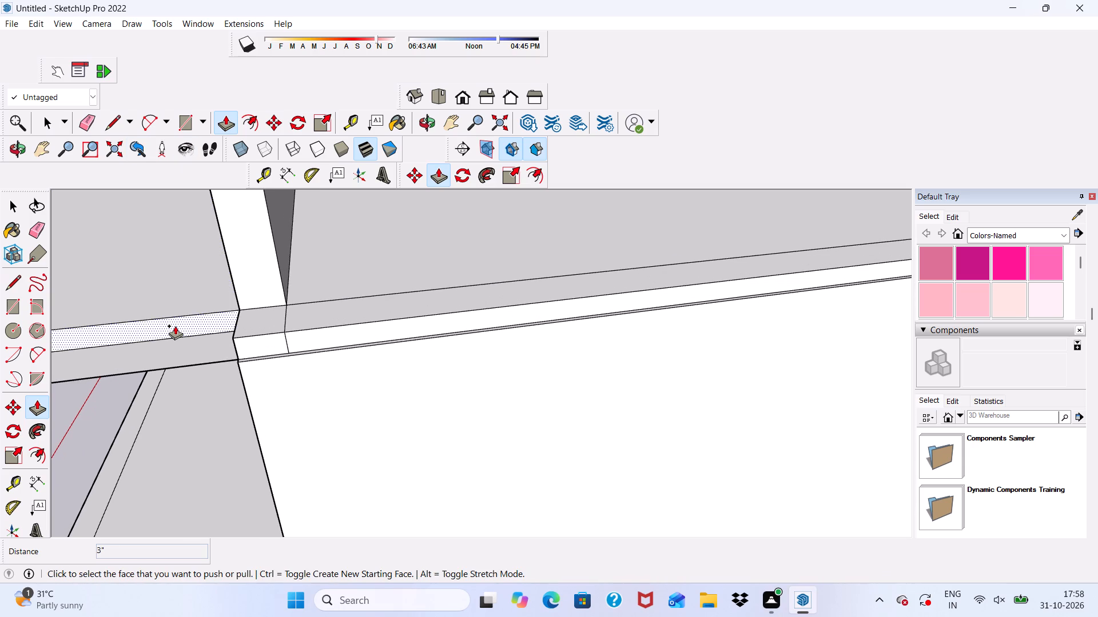
pyautogui.click(175, 326)
pyautogui.scroll(2, 253, 347)
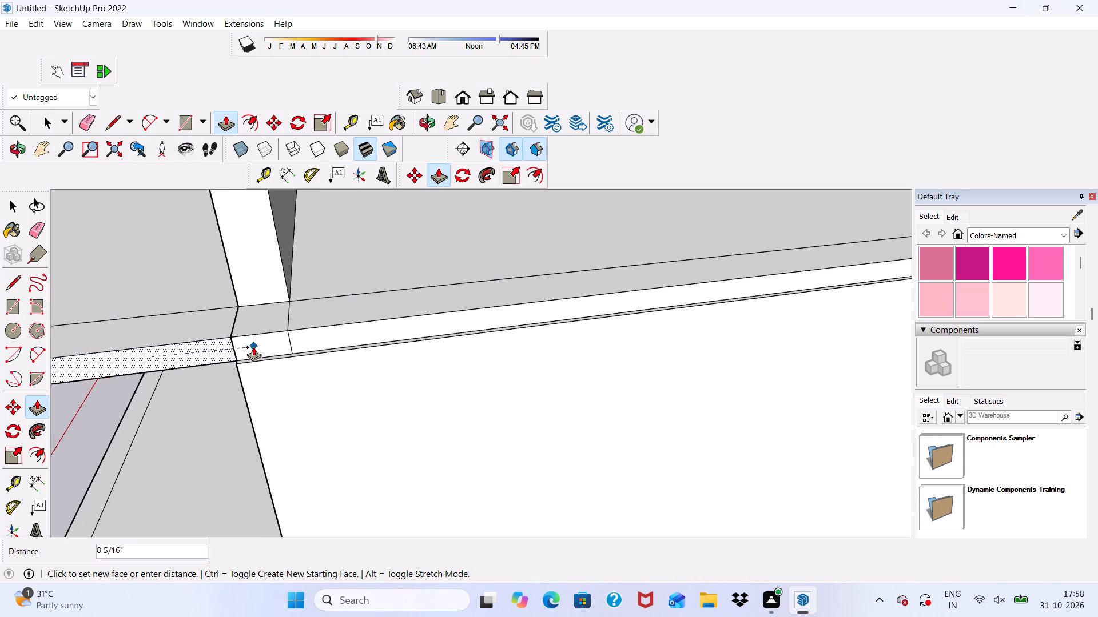
pyautogui.scroll(1, 253, 347)
pyautogui.click(253, 347)
pyautogui.scroll(-5, 252, 347)
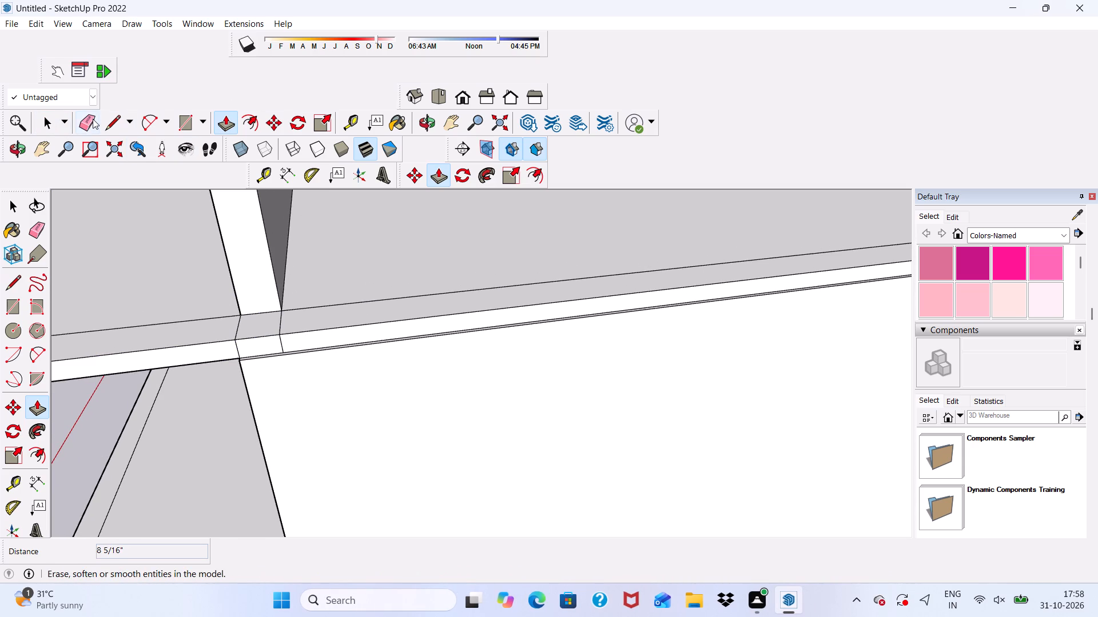
# Erase the leftover seam edges on the top and side faces at the roof slab's front corner.
pyautogui.click(93, 119)
pyautogui.scroll(4, 327, 358)
pyautogui.moveTo(277, 315); pyautogui.dragTo(277, 315)
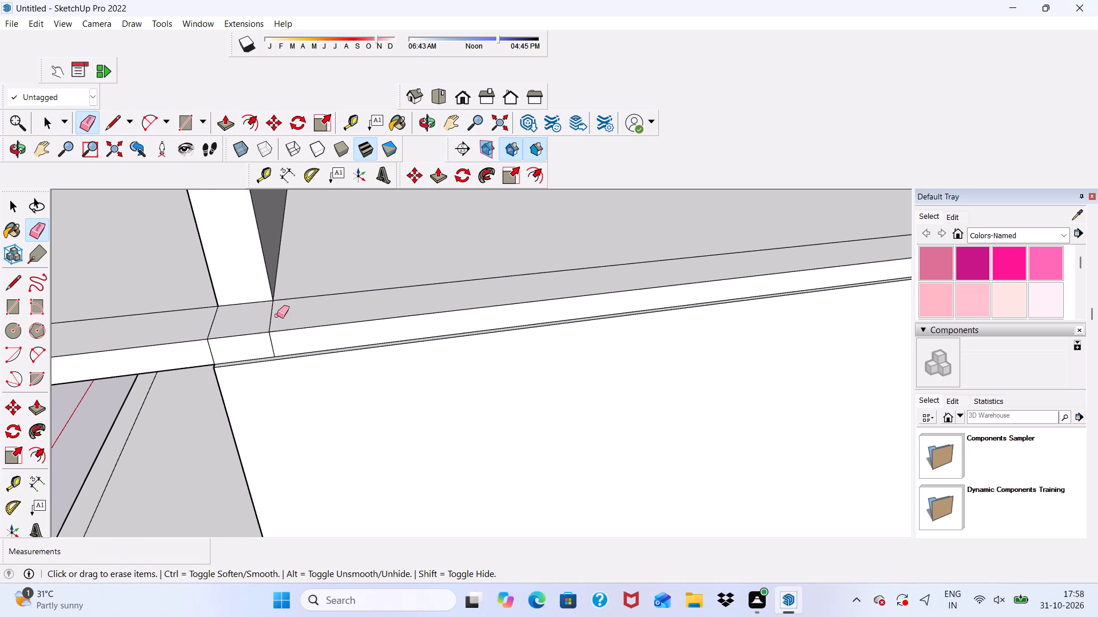
pyautogui.moveTo(277, 315); pyautogui.dragTo(261, 316)
pyautogui.moveTo(276, 348); pyautogui.dragTo(268, 344)
# Pull the roof slab's edge face on the open side out about 1/8" over the wall below.
pyautogui.scroll(-1, 194, 329)
pyautogui.scroll(16, 338, 344)
pyautogui.moveTo(300, 368); pyautogui.dragTo(265, 385, button='middle')
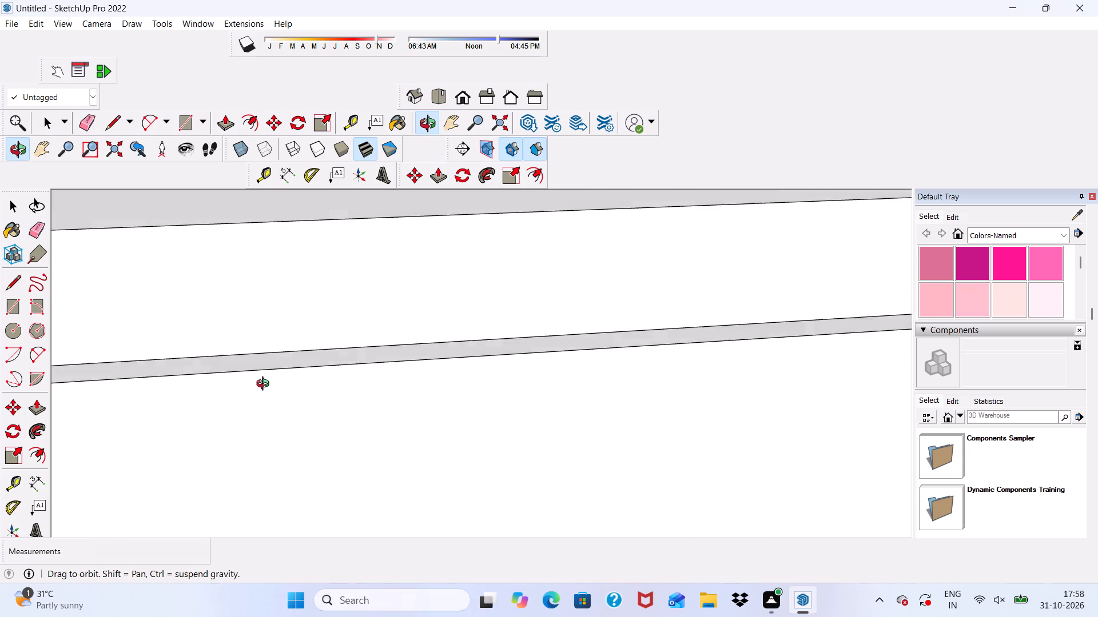
pyautogui.moveTo(265, 385); pyautogui.dragTo(259, 400, button='middle')
pyautogui.scroll(4, 252, 323)
pyautogui.press('space')
pyautogui.click(255, 318)
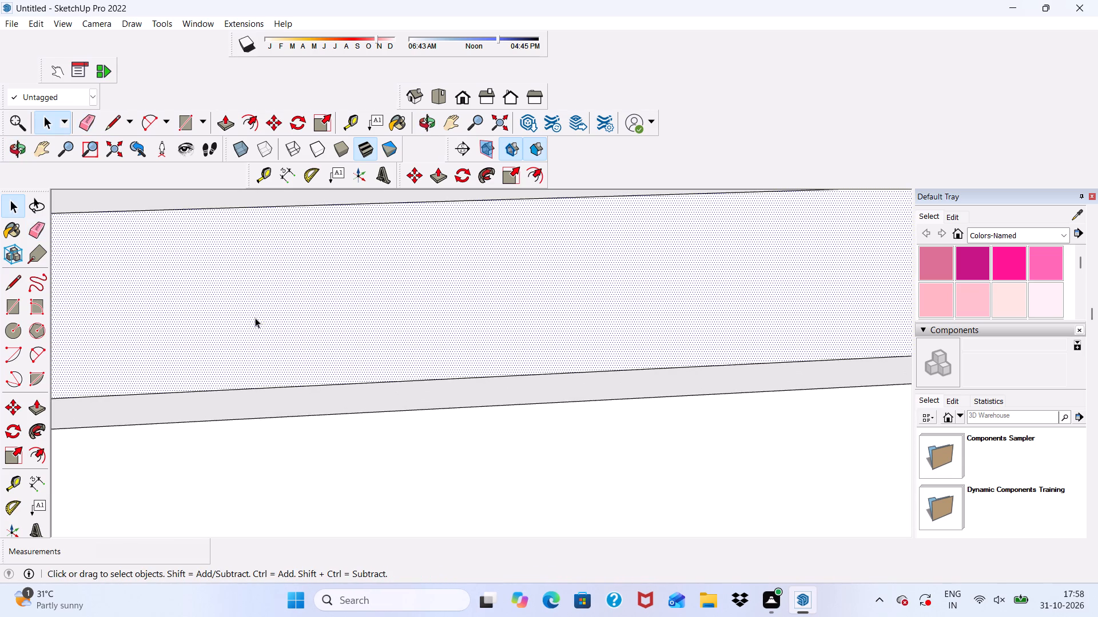
pyautogui.click(437, 166)
pyautogui.moveTo(360, 335); pyautogui.dragTo(360, 340)
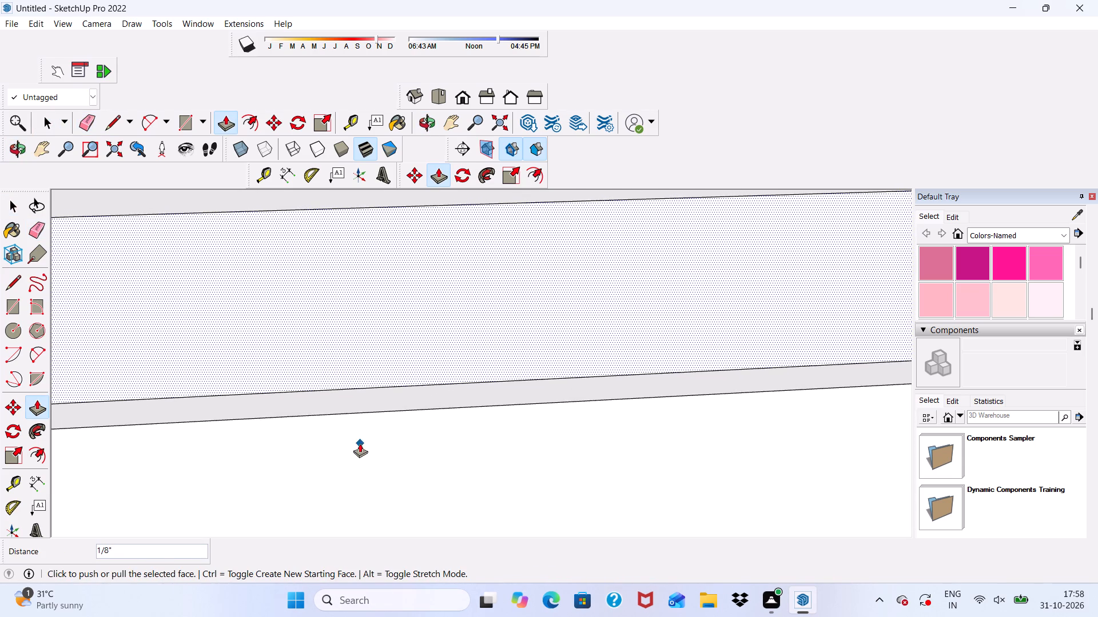
# Pull the roof slab's edge face on the open side out 9/16", in line with the wall below.
pyautogui.click(353, 338)
pyautogui.scroll(-4, 359, 337)
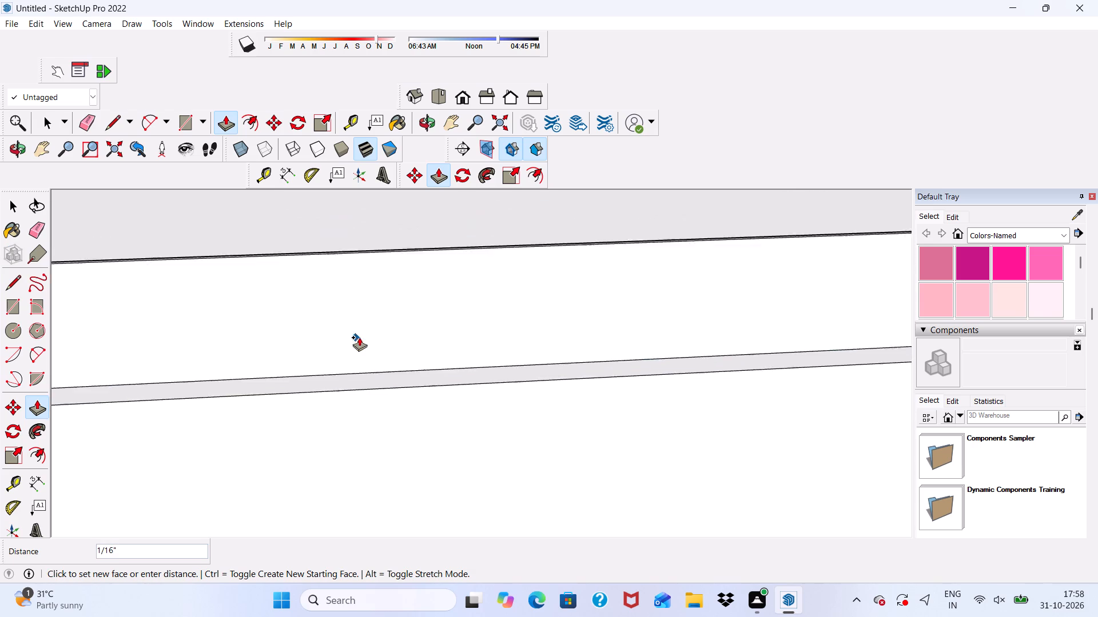
pyautogui.moveTo(359, 337); pyautogui.dragTo(336, 251, button='middle')
pyautogui.scroll(3, 324, 294)
pyautogui.scroll(-3, 323, 206)
pyautogui.scroll(1, 360, 171)
pyautogui.scroll(-9, 377, 146)
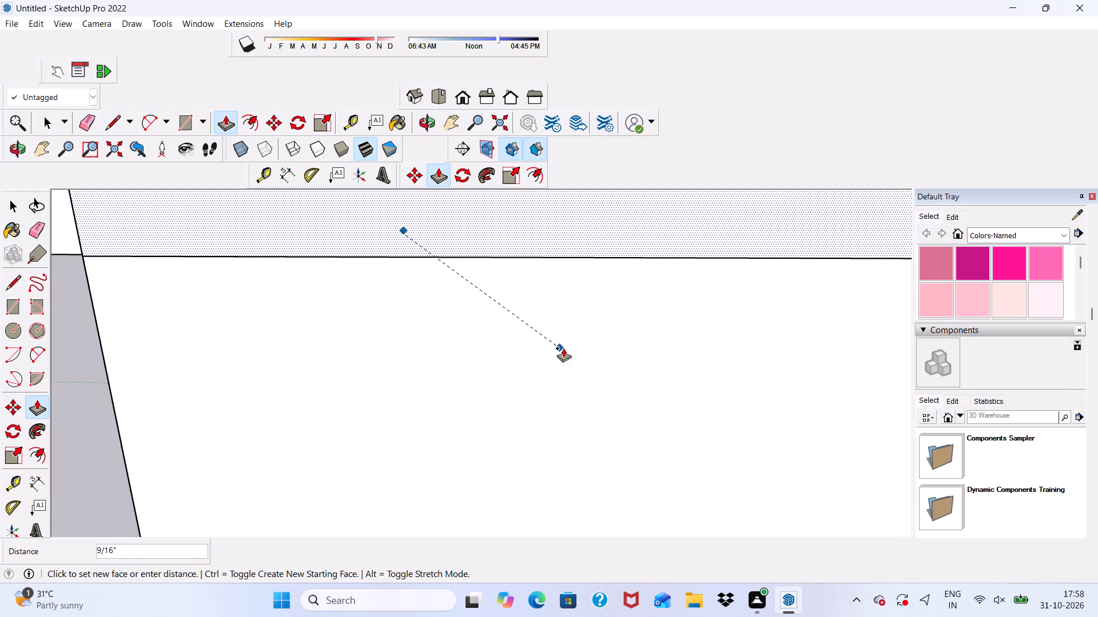
pyautogui.scroll(-6, 563, 348)
pyautogui.scroll(5, 301, 290)
pyautogui.scroll(-9, 280, 290)
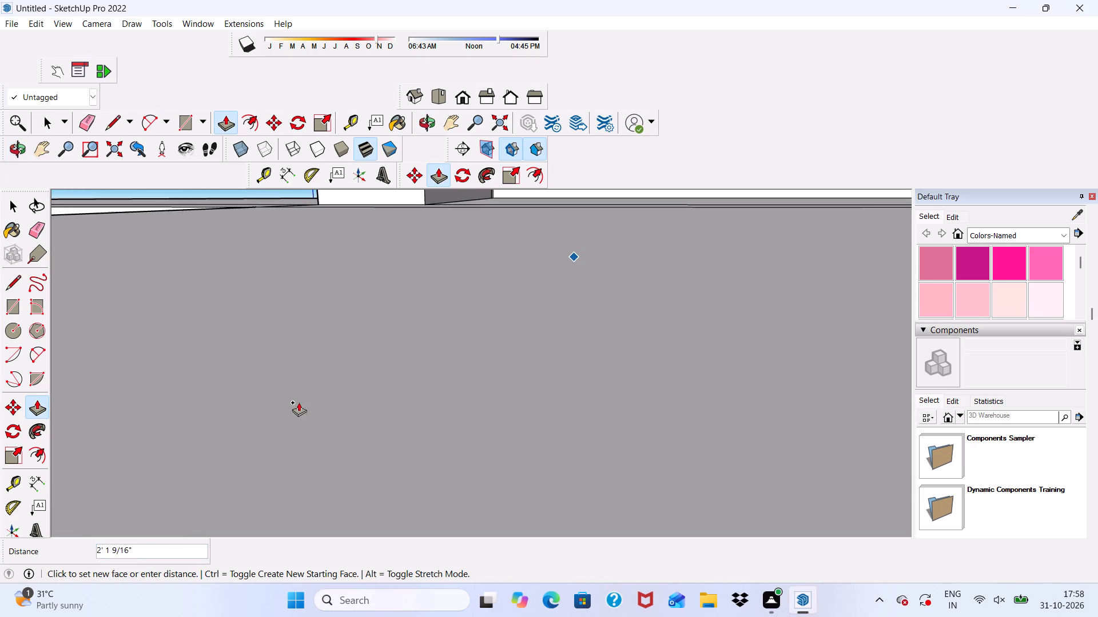
pyautogui.click(469, 98)
pyautogui.scroll(-4, 415, 285)
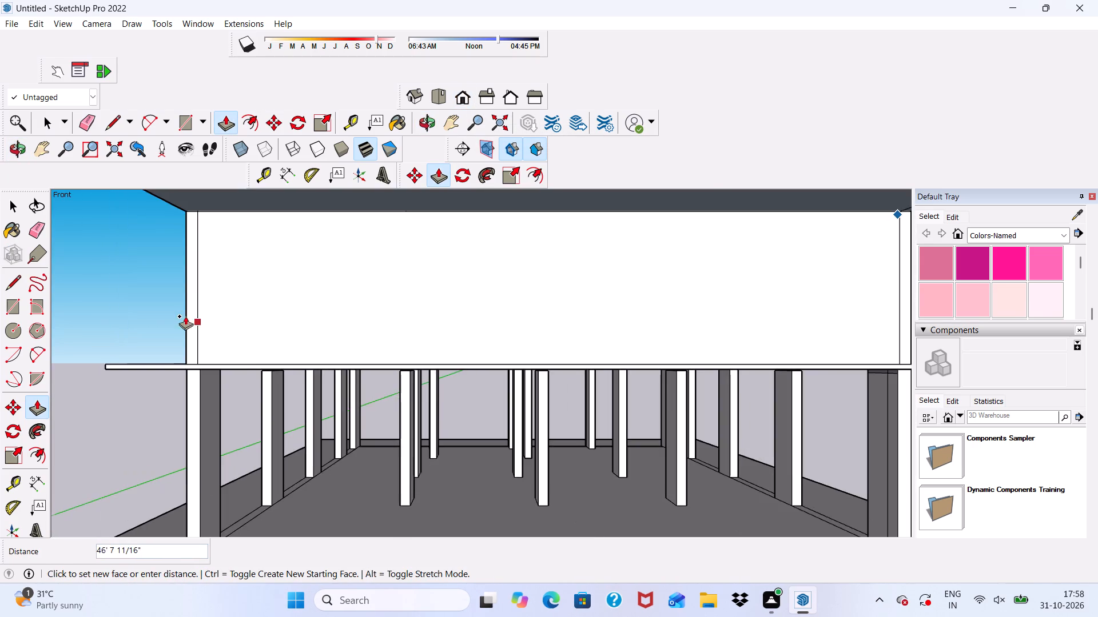
pyautogui.scroll(-10, 185, 316)
pyautogui.scroll(1, 583, 344)
pyautogui.moveTo(588, 340); pyautogui.dragTo(204, 404, button='middle')
pyautogui.scroll(2, 359, 354)
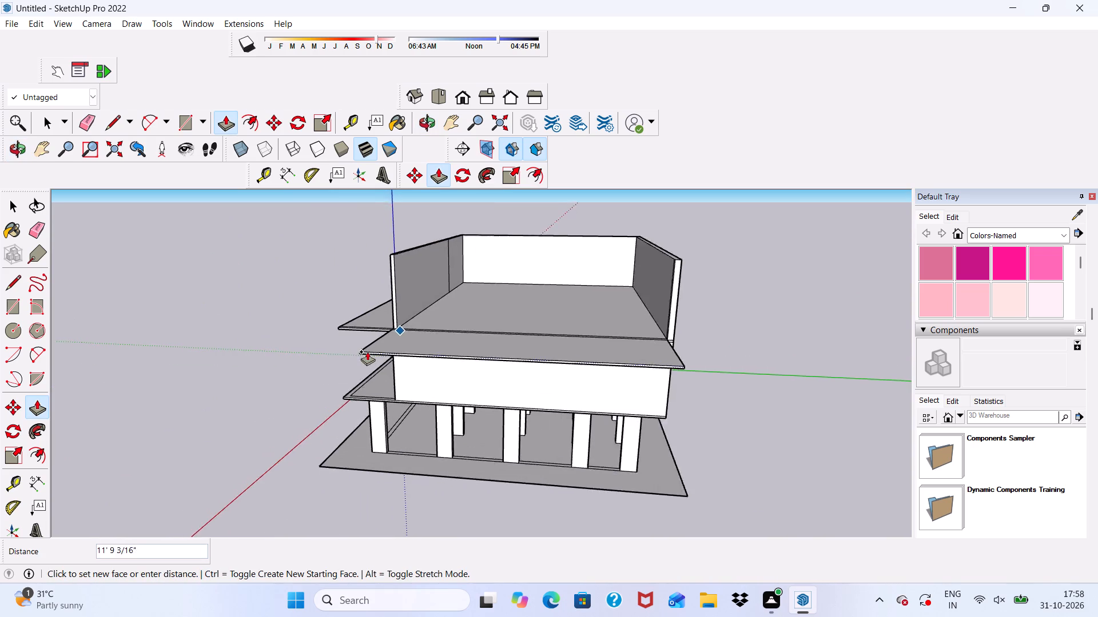
pyautogui.scroll(20, 367, 351)
pyautogui.scroll(-1, 357, 357)
pyautogui.scroll(8, 333, 357)
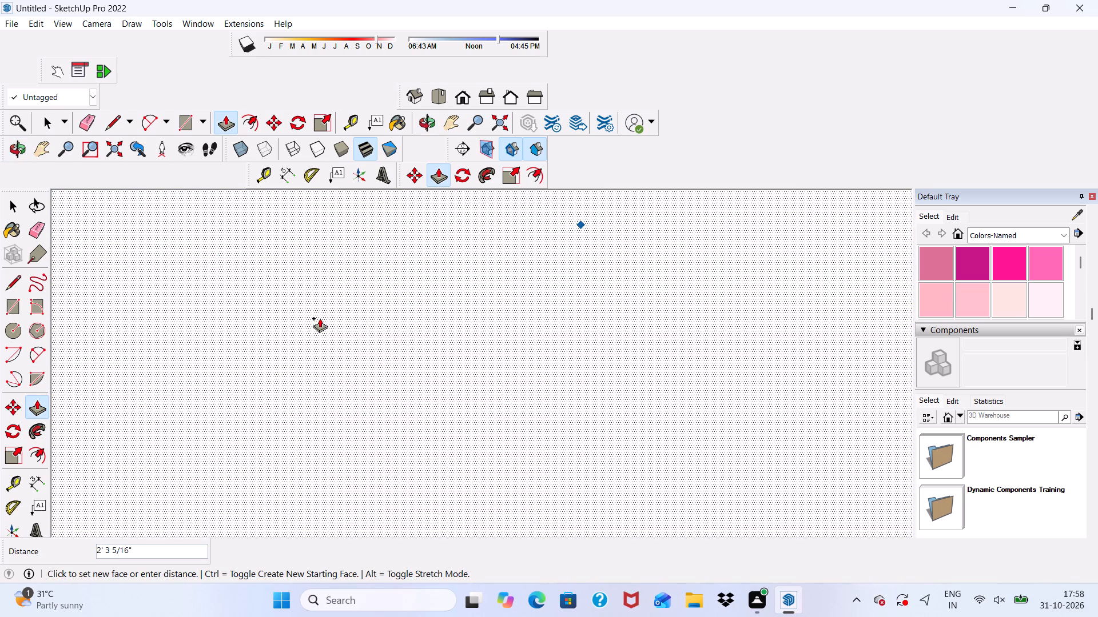
pyautogui.scroll(1, 320, 318)
pyautogui.scroll(-20, 322, 310)
pyautogui.scroll(-13, 322, 310)
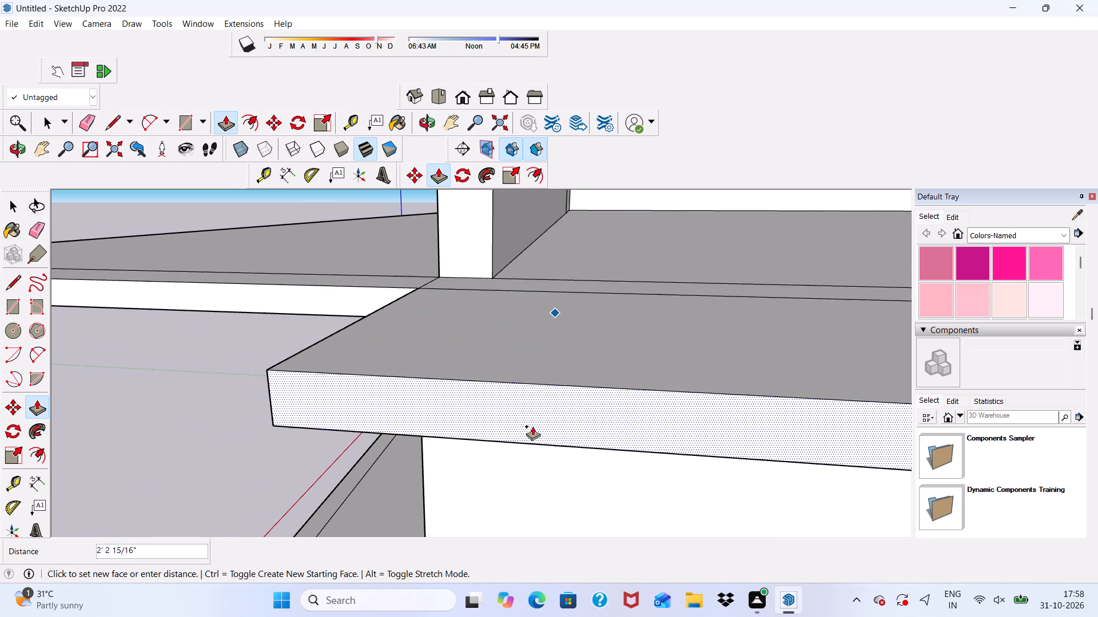
pyautogui.moveTo(535, 422); pyautogui.dragTo(709, 319, button='middle')
pyautogui.scroll(5, 177, 451)
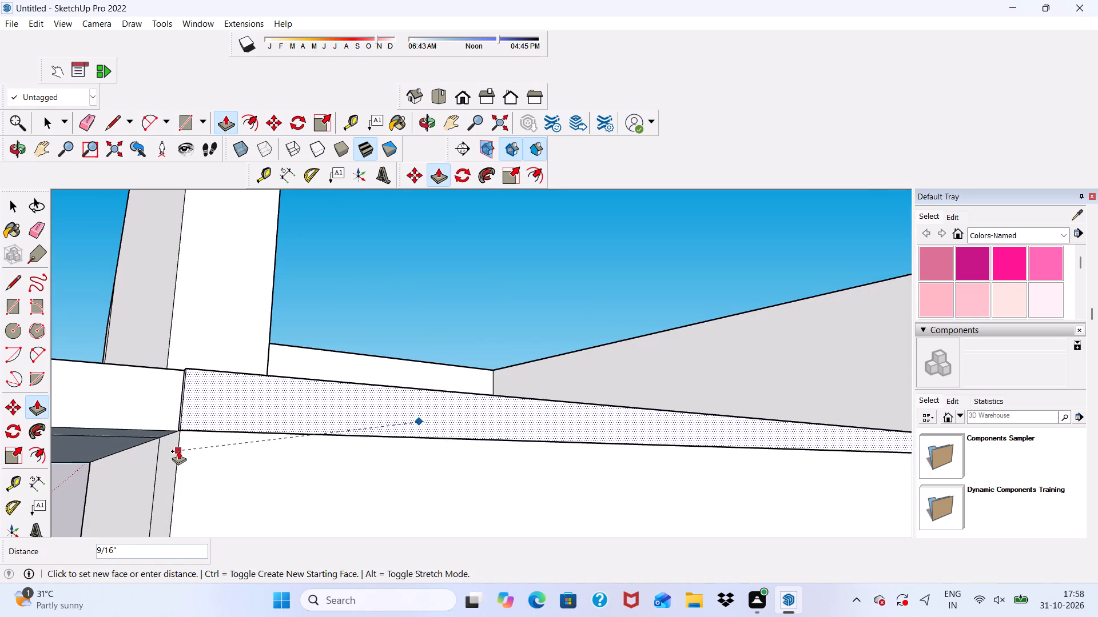
pyautogui.click(178, 451)
# Erase the thin leftover seam along the roof slab's top face at the open side's outer edge.
pyautogui.scroll(13, 192, 428)
pyautogui.moveTo(222, 415); pyautogui.dragTo(304, 457, button='middle')
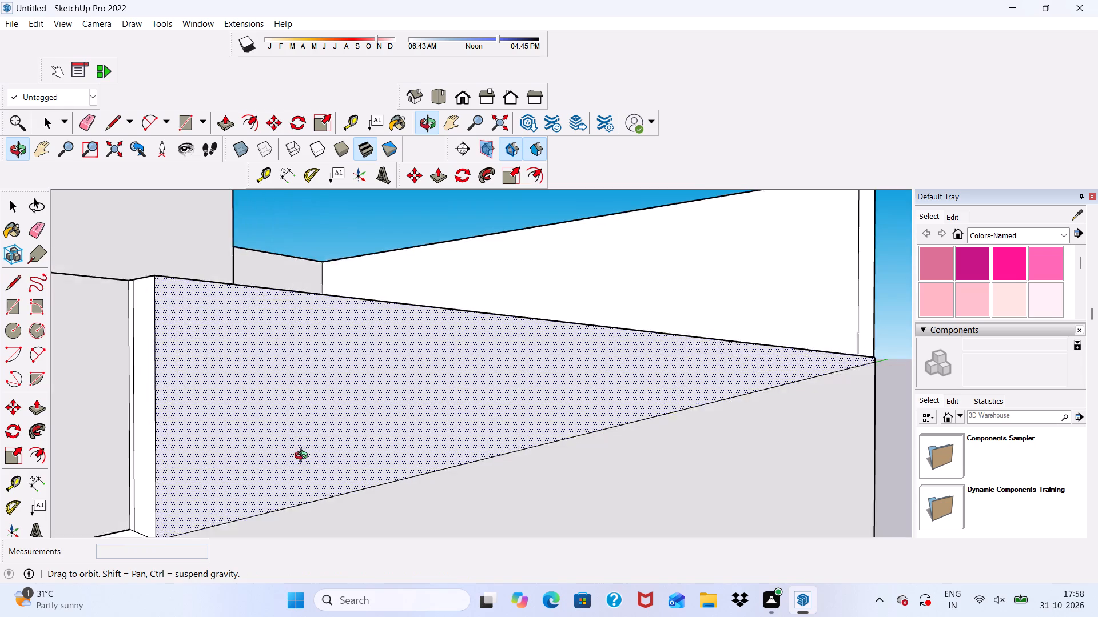
pyautogui.moveTo(304, 457); pyautogui.dragTo(233, 540, button='middle')
pyautogui.scroll(-2, 184, 346)
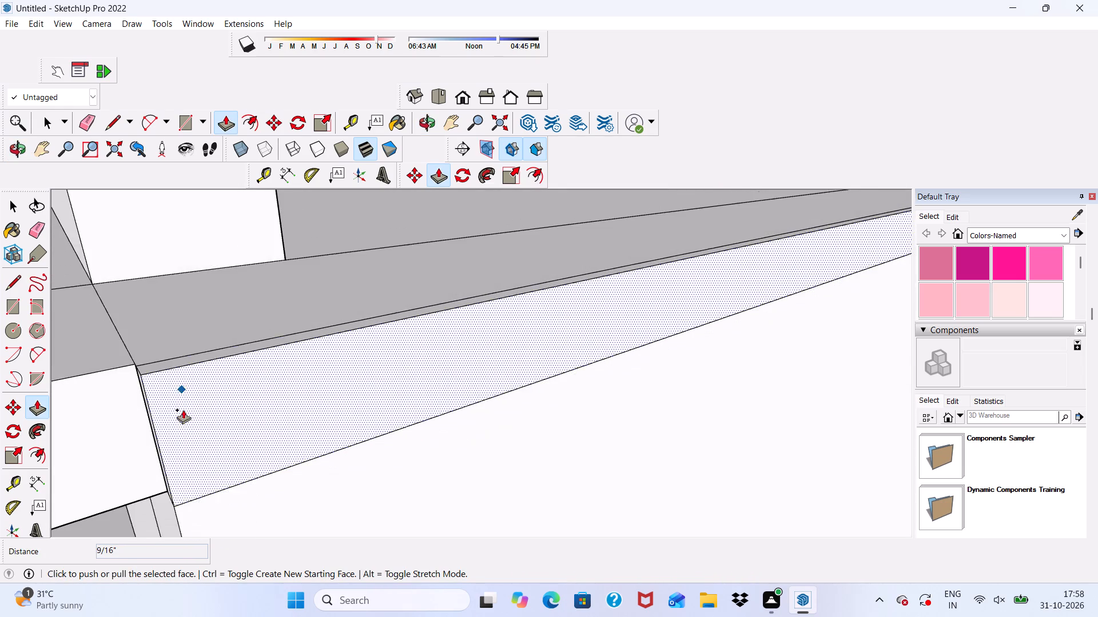
pyautogui.scroll(-8, 183, 410)
pyautogui.scroll(-5, 259, 412)
pyautogui.moveTo(260, 451); pyautogui.dragTo(213, 497, button='middle')
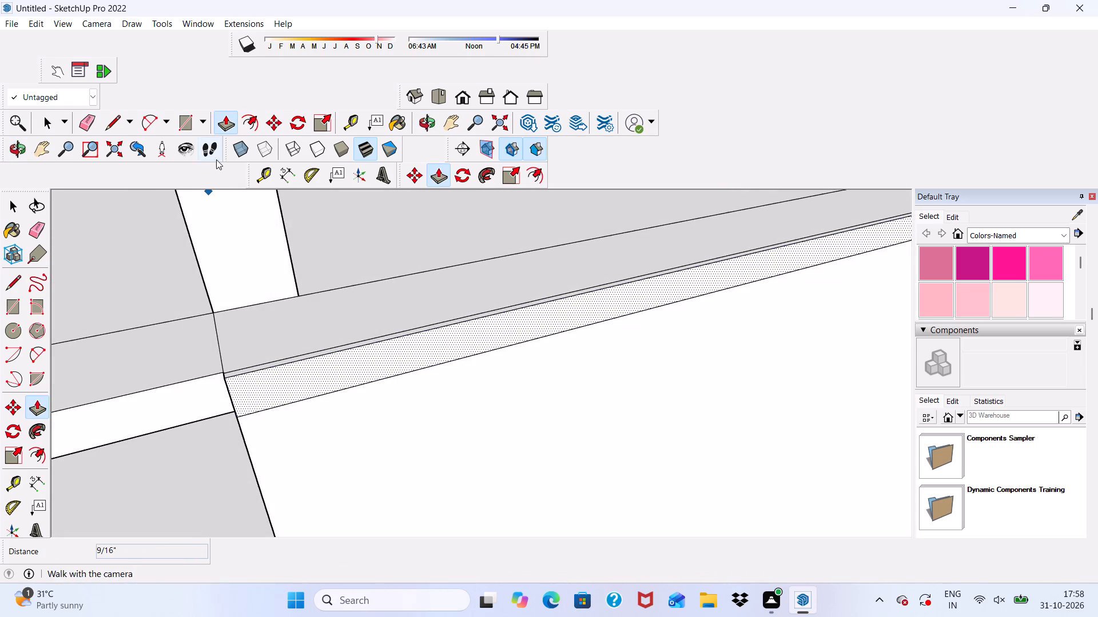
pyautogui.click(81, 118)
pyautogui.scroll(4, 225, 327)
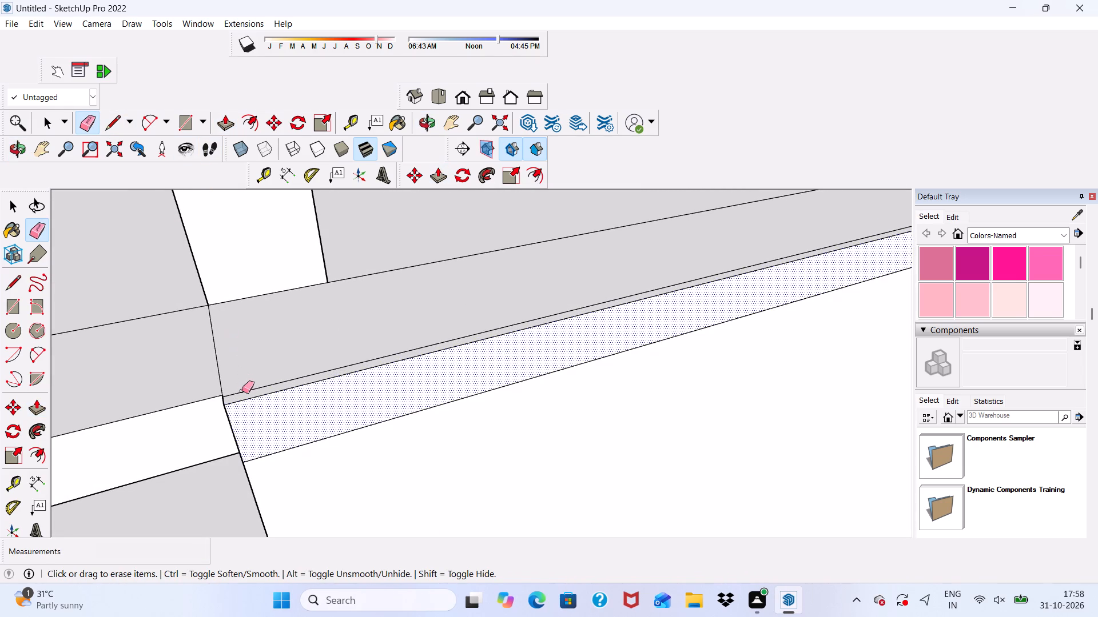
pyautogui.click(242, 391)
# Raise the narrow strip along the roof slab's open side 10' to form the missing wall, level with the adjoining walls.
pyautogui.scroll(-19, 192, 336)
pyautogui.scroll(-11, 464, 362)
pyautogui.scroll(6, 767, 360)
pyautogui.scroll(-5, 420, 427)
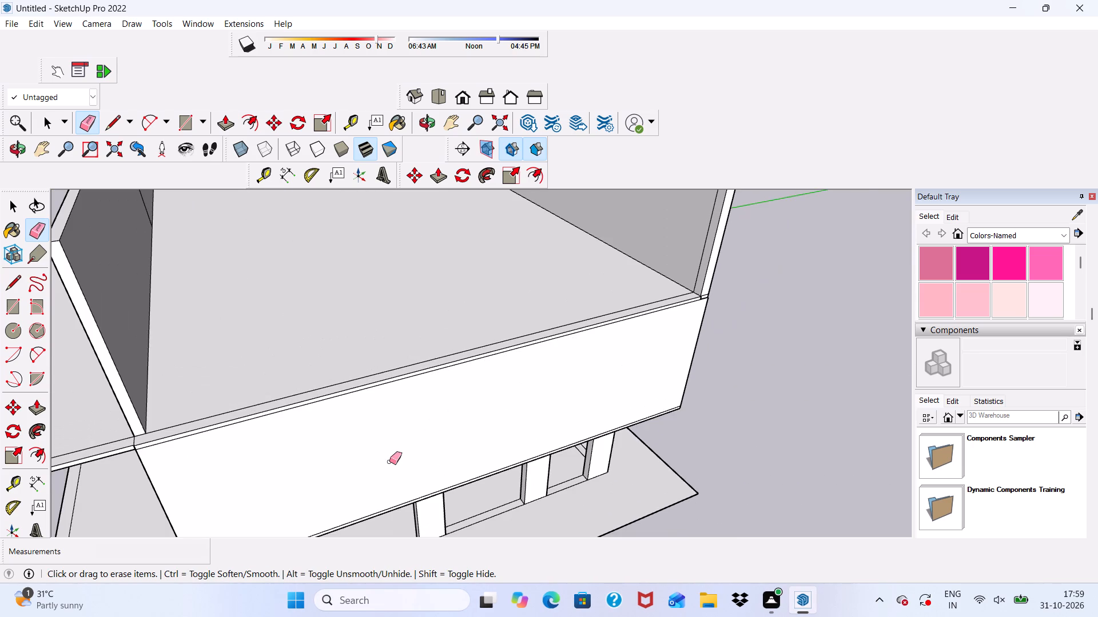
pyautogui.press('space')
pyautogui.scroll(8, 233, 407)
pyautogui.click(228, 412)
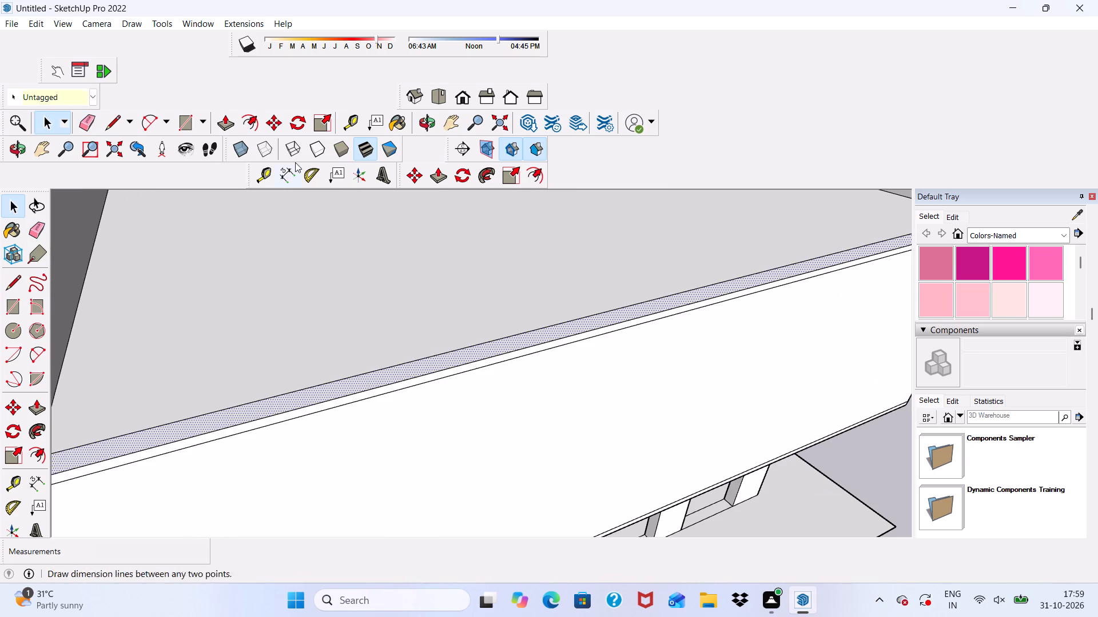
pyautogui.click(225, 125)
pyautogui.click(206, 416)
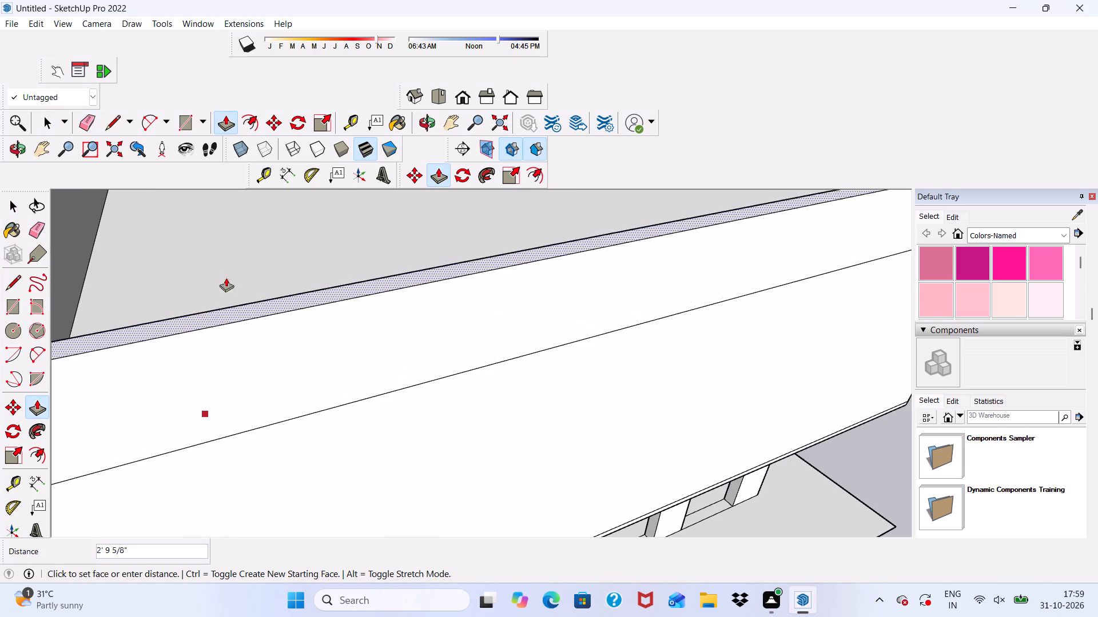
pyautogui.scroll(-18, 227, 275)
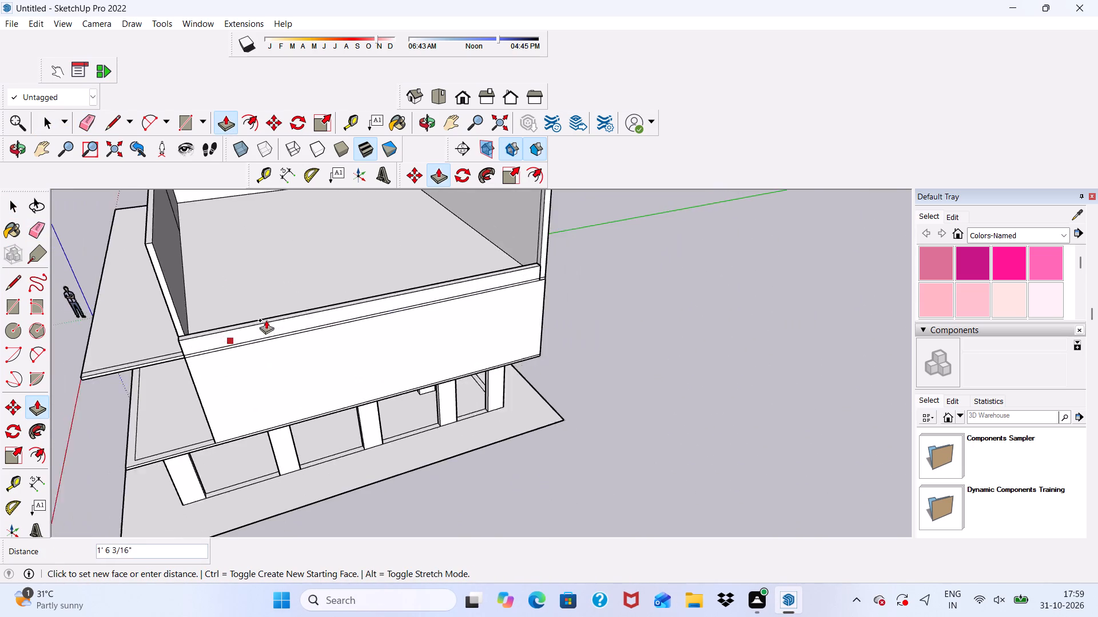
pyautogui.scroll(-2, 266, 320)
pyautogui.scroll(5, 166, 247)
pyautogui.scroll(-2, 164, 246)
pyautogui.scroll(12, 214, 298)
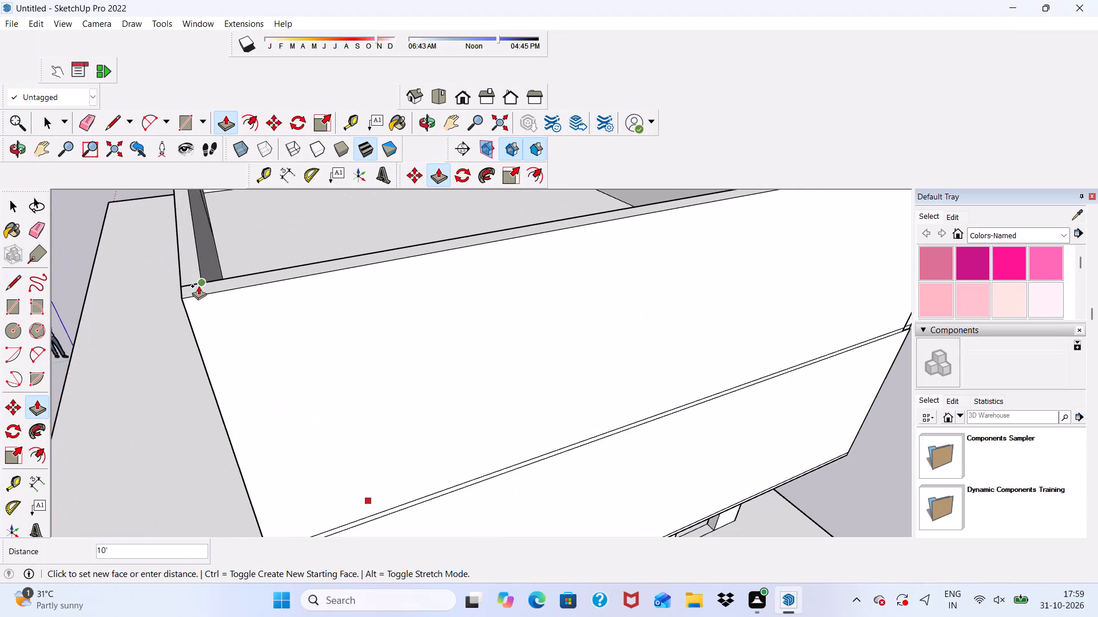
pyautogui.scroll(2, 198, 286)
pyautogui.click(190, 281)
# Pull the front overhang's end face beside the new wall out 11/16", flush with the wall's outer face.
pyautogui.scroll(-6, 190, 281)
pyautogui.moveTo(260, 315); pyautogui.dragTo(513, 245, button='middle')
pyautogui.scroll(-11, 448, 271)
pyautogui.moveTo(365, 395); pyautogui.dragTo(216, 363, button='middle')
pyautogui.scroll(14, 316, 376)
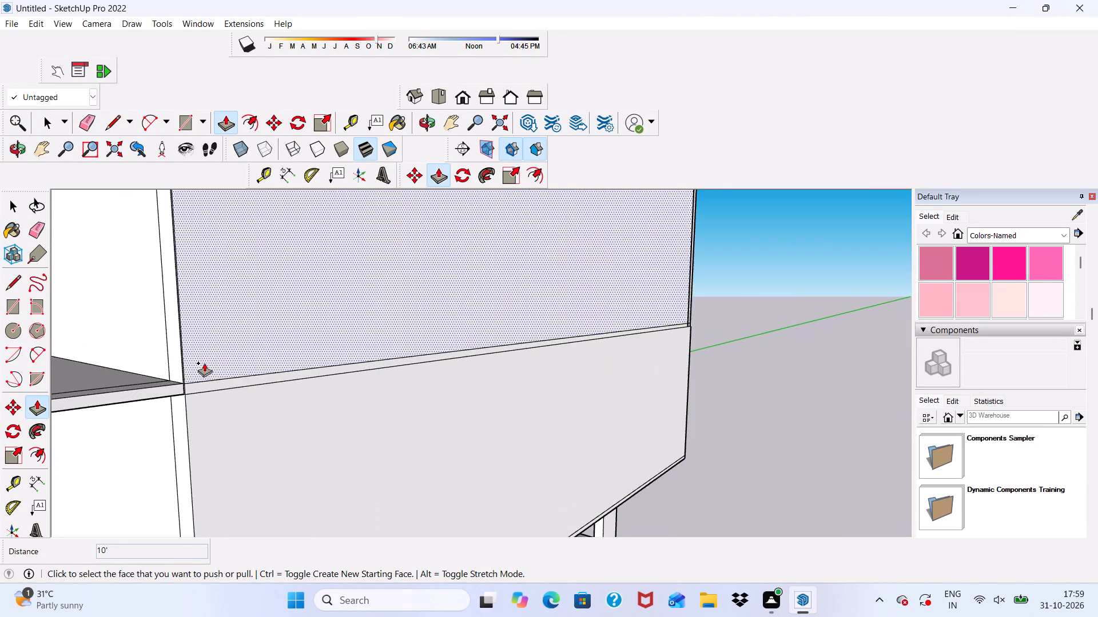
pyautogui.scroll(11, 204, 363)
pyautogui.press('space')
pyautogui.scroll(-1, 154, 415)
pyautogui.scroll(15, 154, 426)
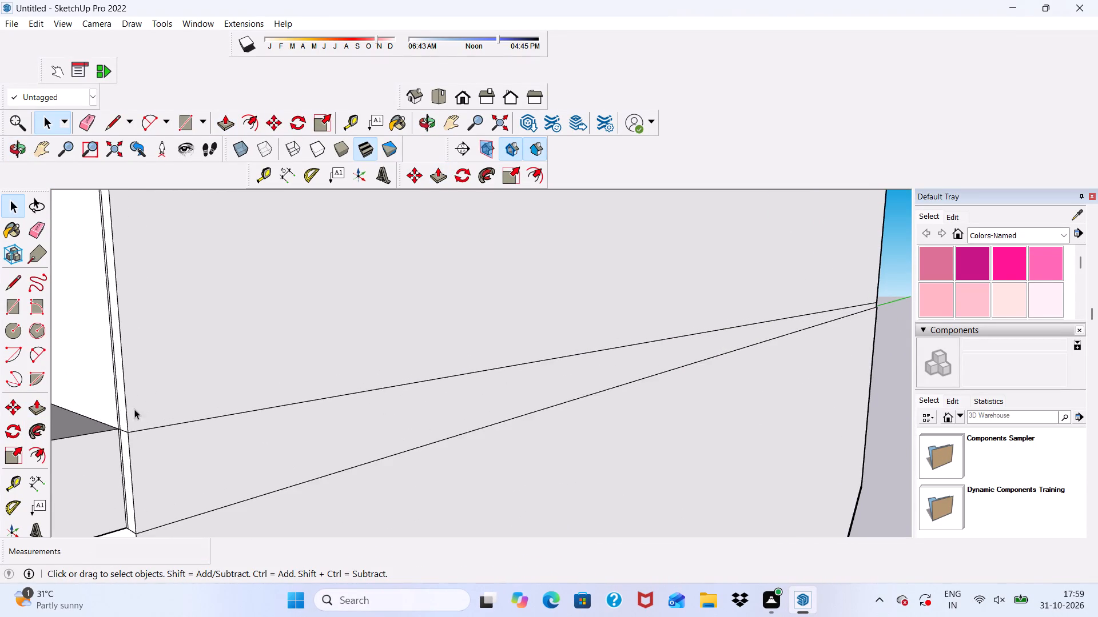
pyautogui.scroll(3, 78, 463)
pyautogui.click(77, 463)
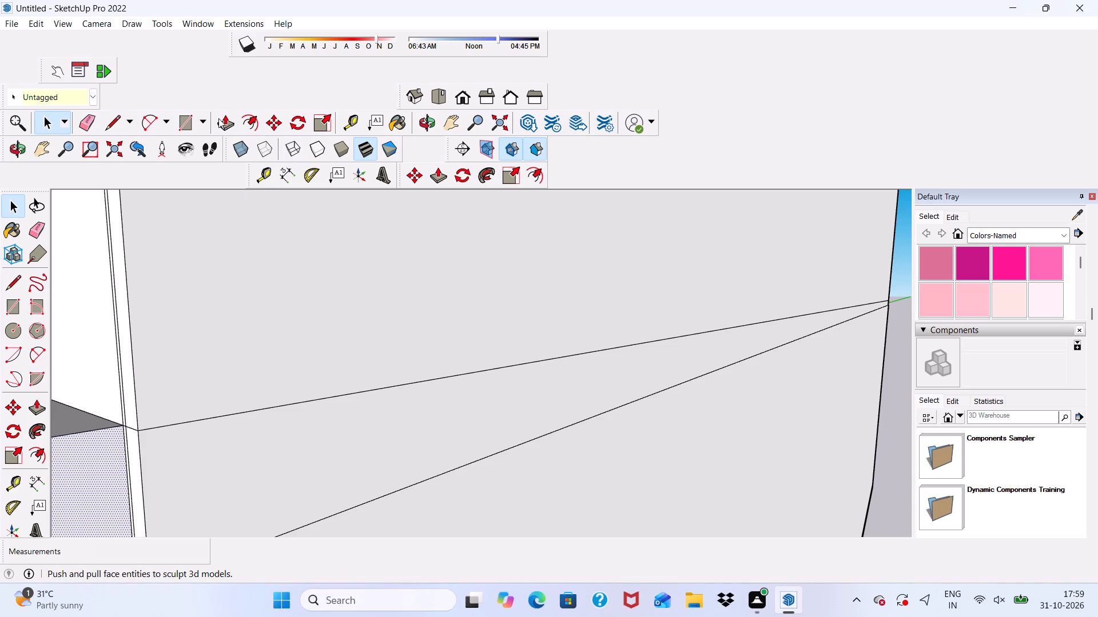
pyautogui.click(223, 118)
pyautogui.click(83, 450)
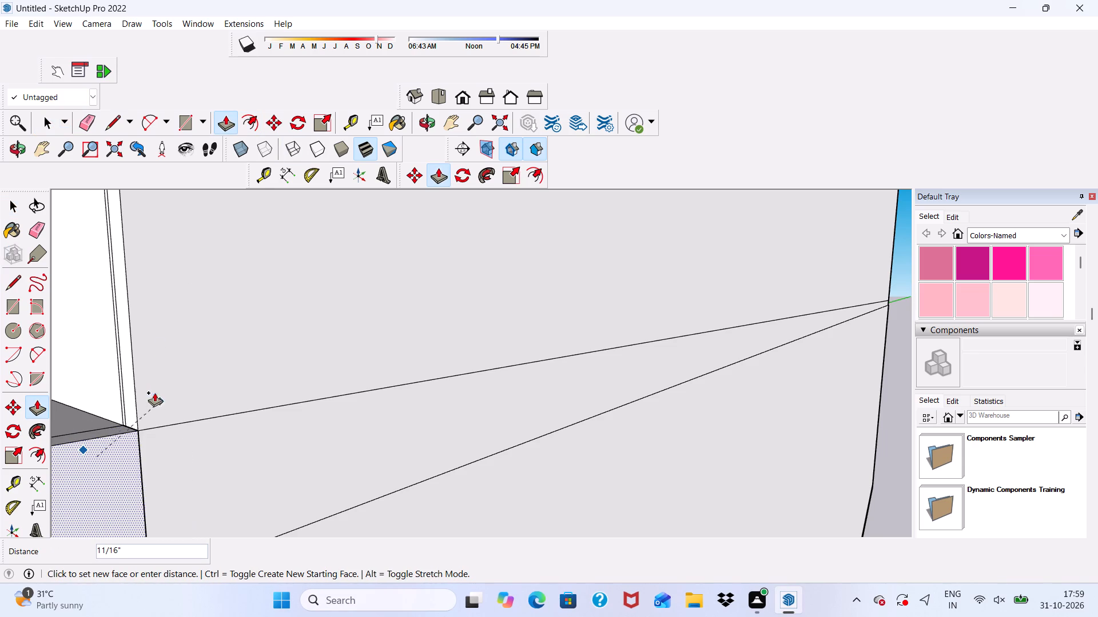
pyautogui.click(154, 391)
# Erase the two closely spaced vertical seam edges on the front of the upper storey beside the new wall's corner.
pyautogui.scroll(-11, 162, 366)
pyautogui.moveTo(377, 424); pyautogui.dragTo(483, 450, button='middle')
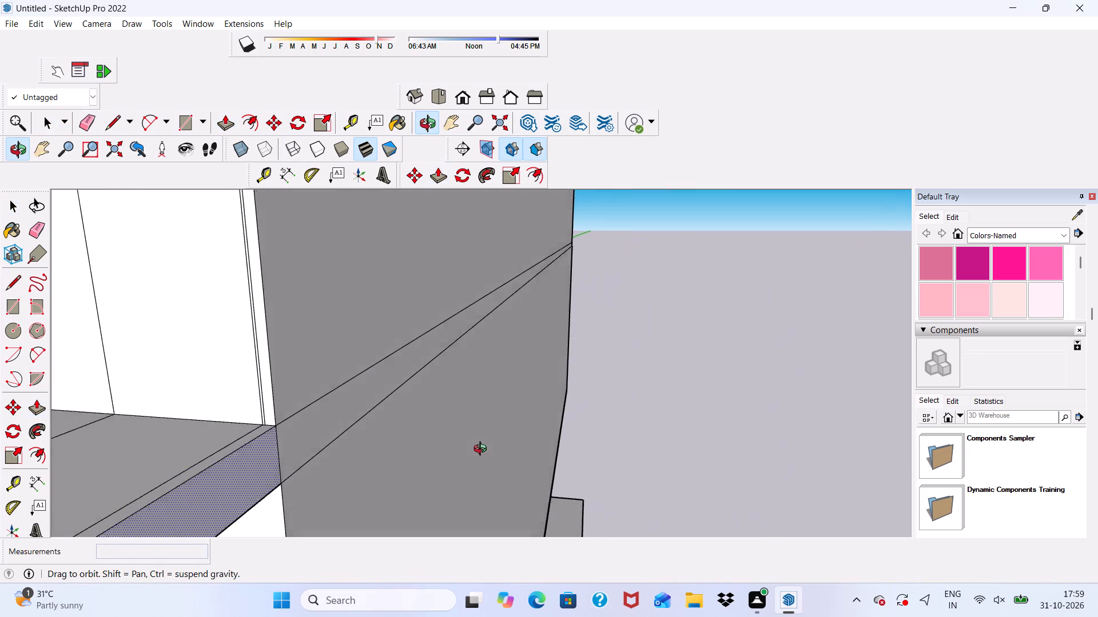
pyautogui.moveTo(483, 450); pyautogui.dragTo(487, 451, button='middle')
pyautogui.click(58, 109)
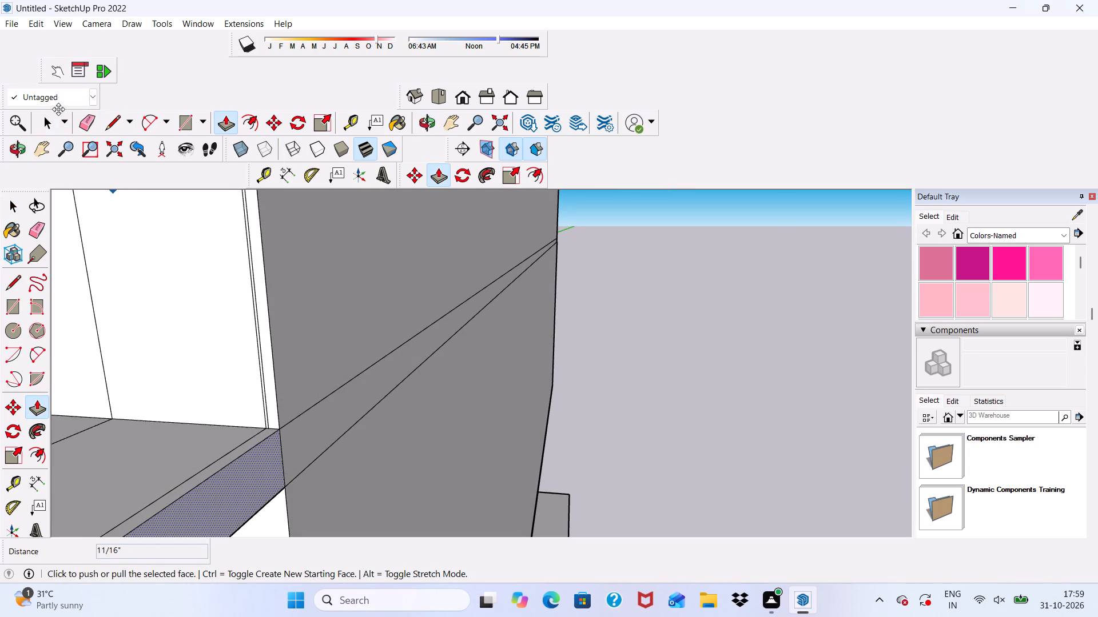
pyautogui.scroll(4, 233, 289)
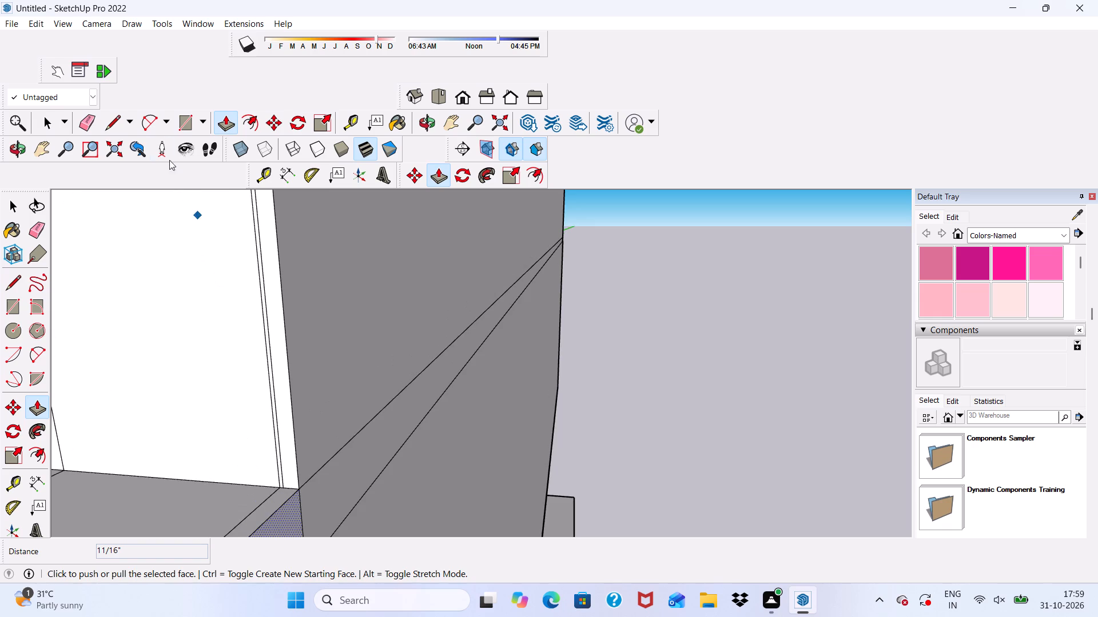
pyautogui.click(87, 120)
pyautogui.scroll(2, 264, 270)
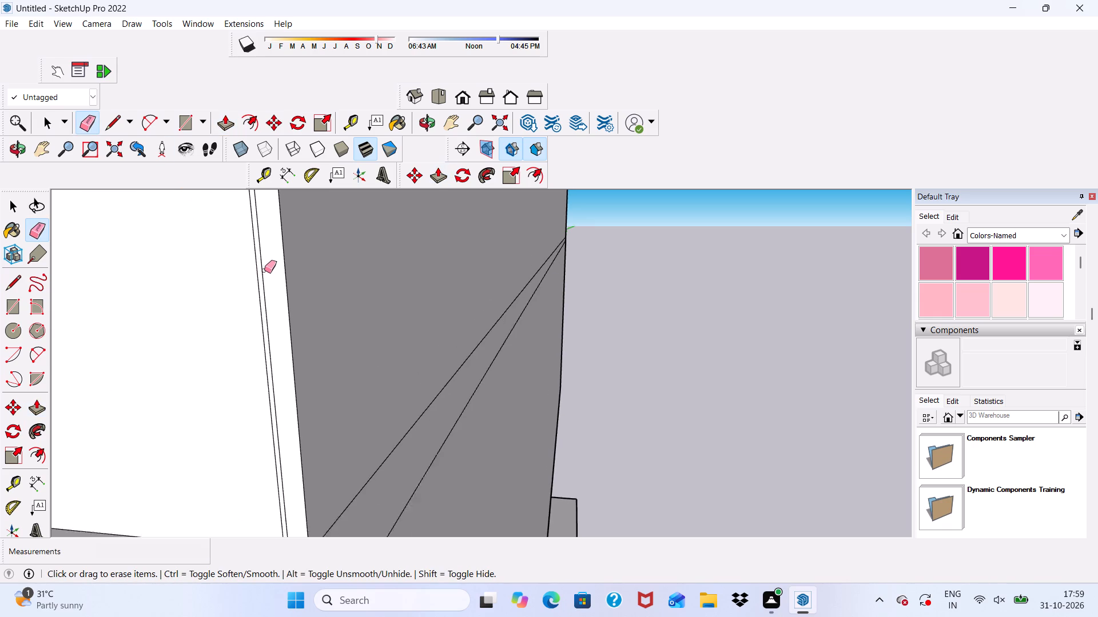
pyautogui.scroll(2, 264, 270)
pyautogui.moveTo(273, 259); pyautogui.dragTo(256, 278)
pyautogui.scroll(-11, 238, 245)
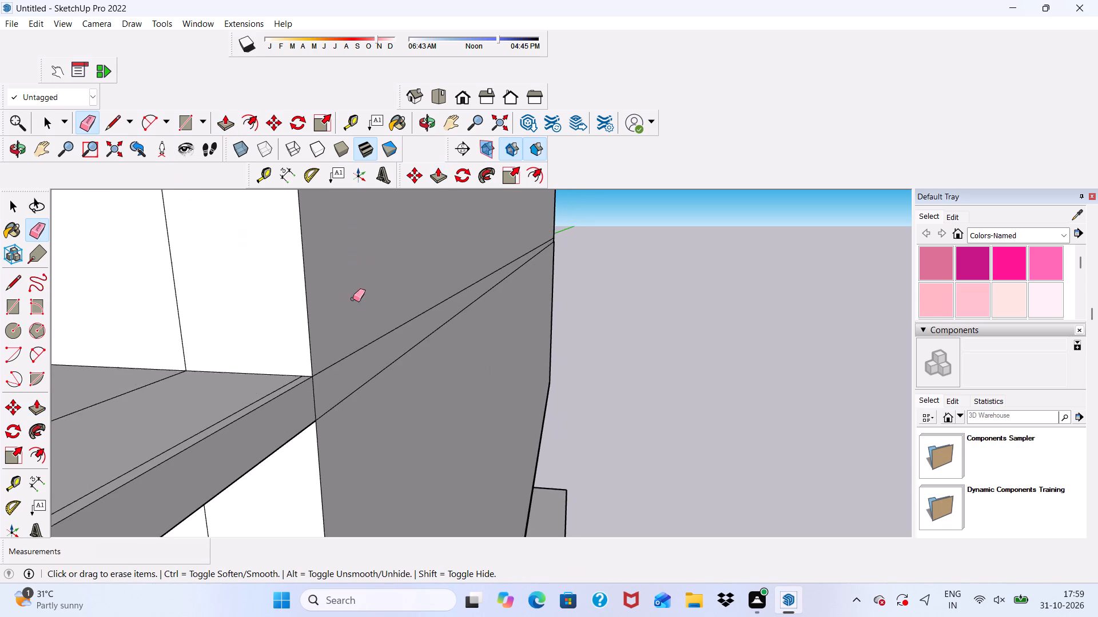
# Erase the horizontal seam edges at slab level across the outer face of the newly closed side wall.
pyautogui.moveTo(349, 363); pyautogui.dragTo(227, 343, button='middle')
pyautogui.moveTo(352, 346); pyautogui.dragTo(363, 404)
pyautogui.moveTo(429, 366); pyautogui.dragTo(435, 388)
pyautogui.moveTo(395, 372); pyautogui.dragTo(399, 395)
pyautogui.moveTo(389, 373); pyautogui.dragTo(397, 398)
pyautogui.click(395, 388)
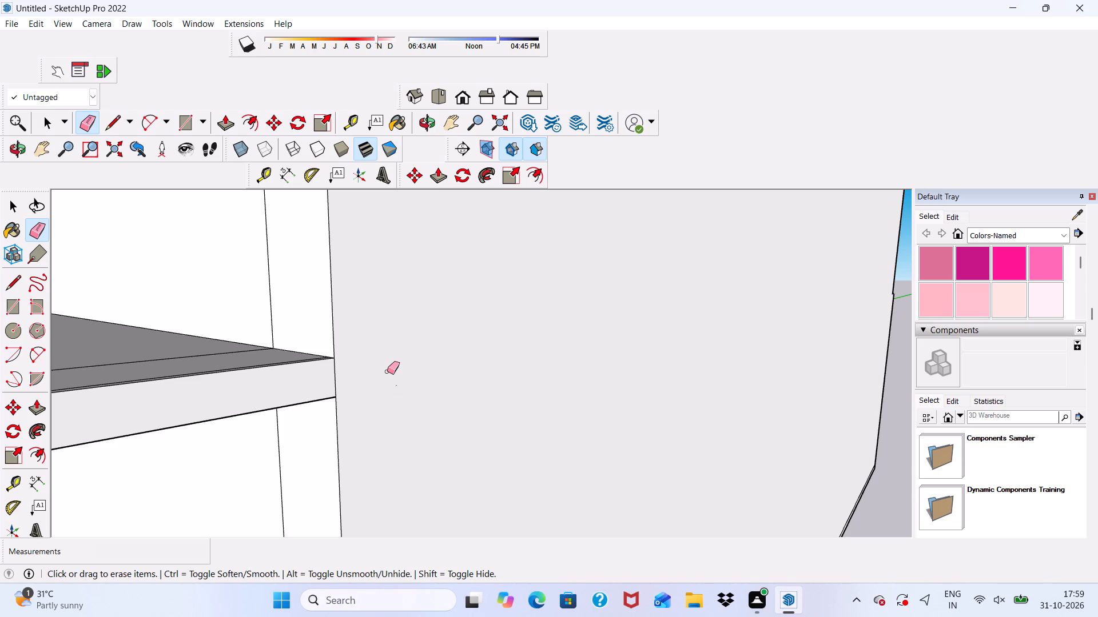
# Erase the thin seam edge along the top face of the front overhang near its end.
pyautogui.scroll(-4, 387, 371)
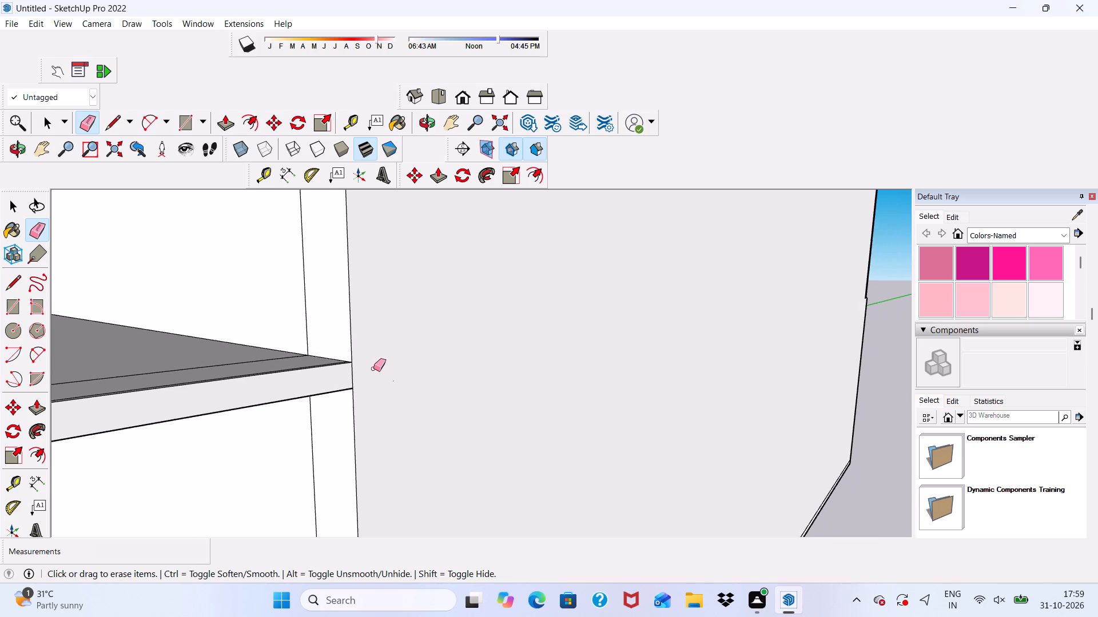
pyautogui.scroll(-5, 373, 368)
pyautogui.moveTo(339, 480); pyautogui.dragTo(339, 534, button='middle')
pyautogui.scroll(14, 291, 384)
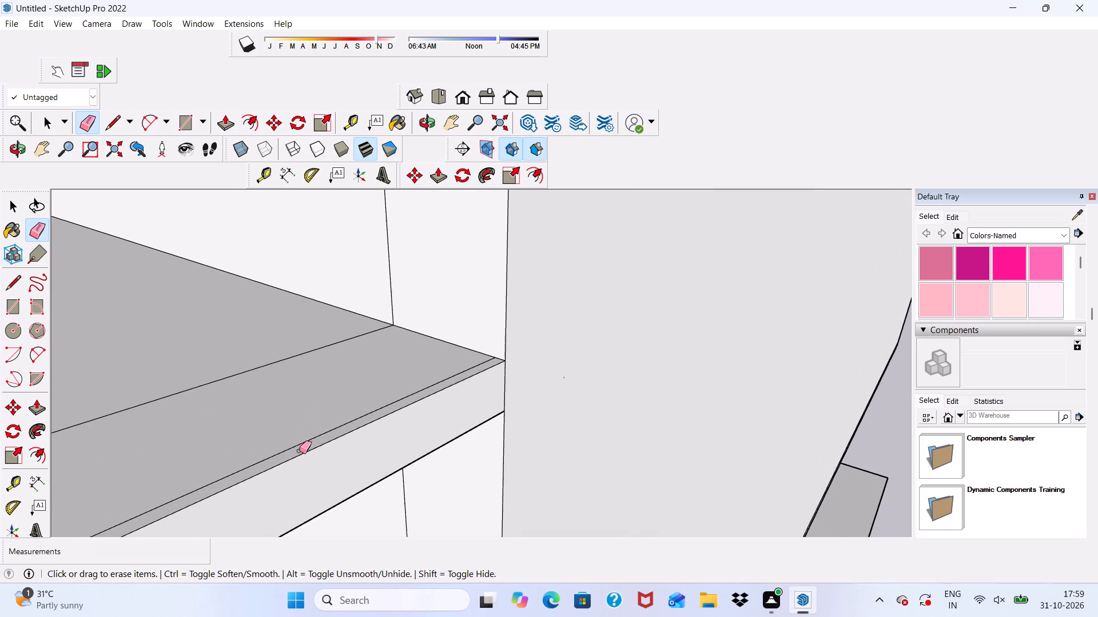
pyautogui.click(299, 444)
# Erase the leftover seam edges on the underside of the front overhang near the new wall's corner.
pyautogui.scroll(-6, 309, 376)
pyautogui.scroll(-15, 375, 332)
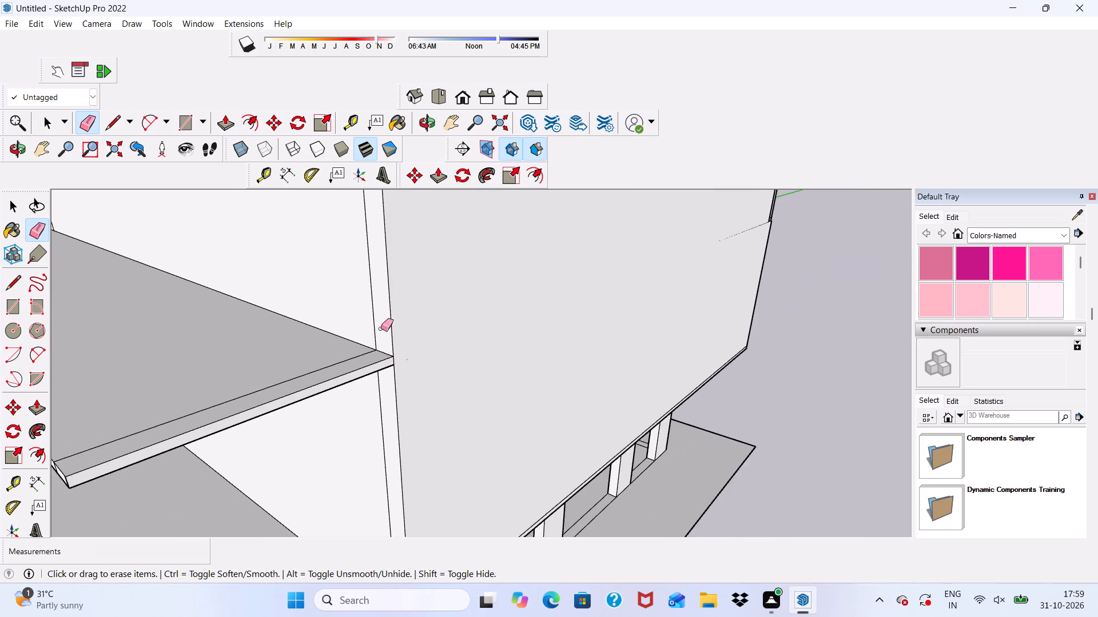
pyautogui.scroll(-4, 381, 328)
pyautogui.moveTo(377, 384); pyautogui.dragTo(498, 335, button='middle')
pyautogui.moveTo(499, 324); pyautogui.dragTo(503, 210, button='middle')
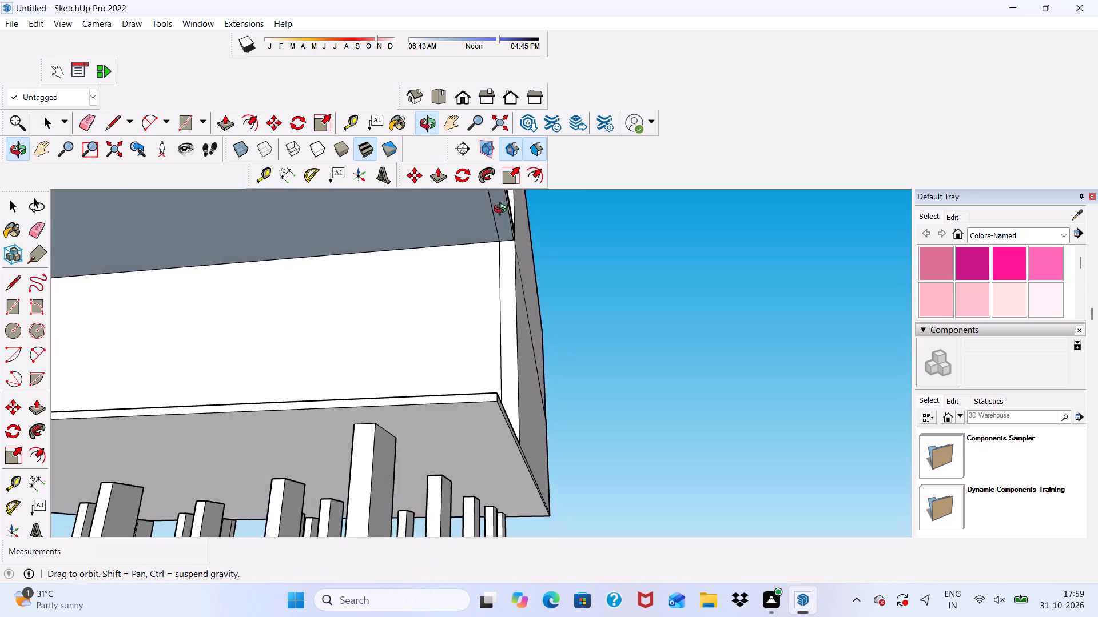
pyautogui.moveTo(503, 210); pyautogui.dragTo(503, 271, button='middle')
pyautogui.scroll(1, 503, 270)
pyautogui.scroll(2, 475, 231)
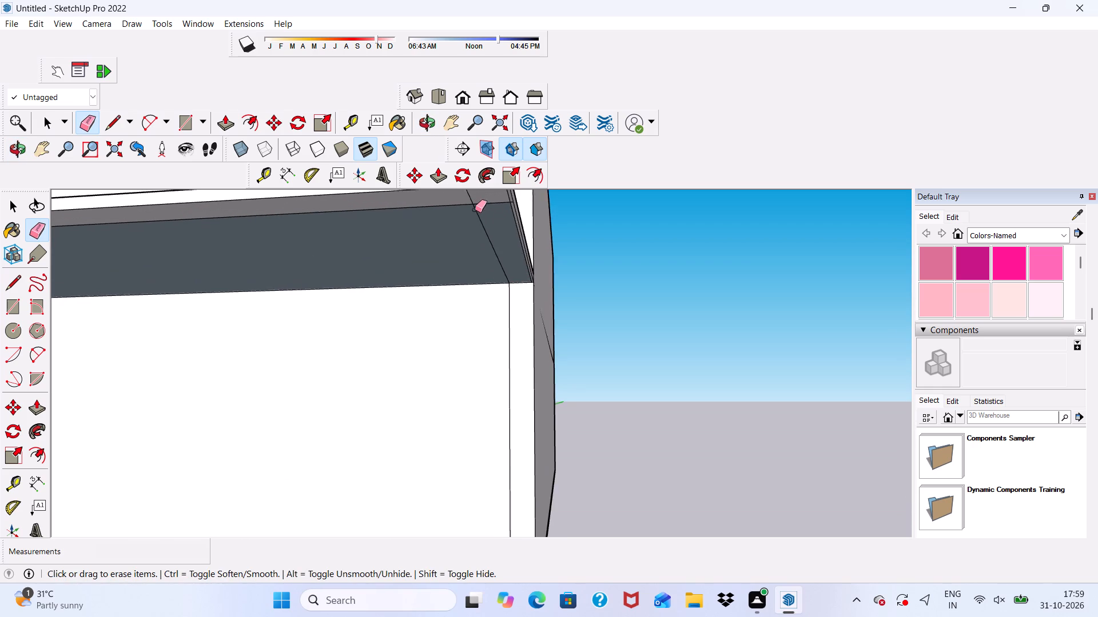
pyautogui.scroll(6, 475, 210)
pyautogui.moveTo(476, 211); pyautogui.dragTo(480, 231)
pyautogui.moveTo(479, 204); pyautogui.dragTo(480, 209)
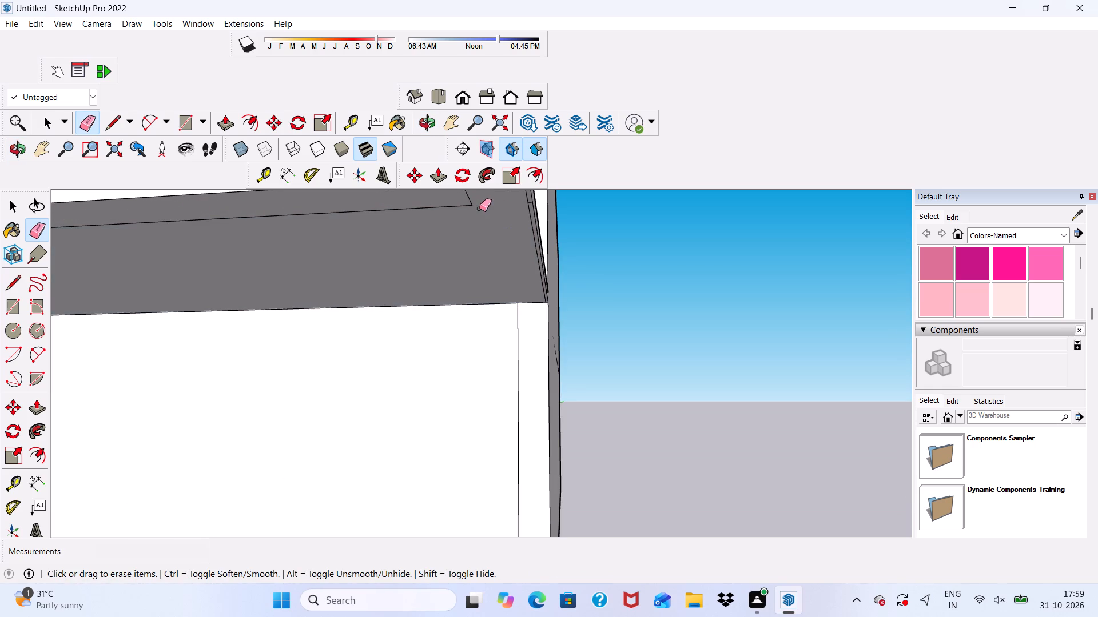
pyautogui.click(475, 197)
pyautogui.click(453, 209)
# Erase the long seam edge running along the underside of the upper front overhang.
pyautogui.scroll(-8, 455, 215)
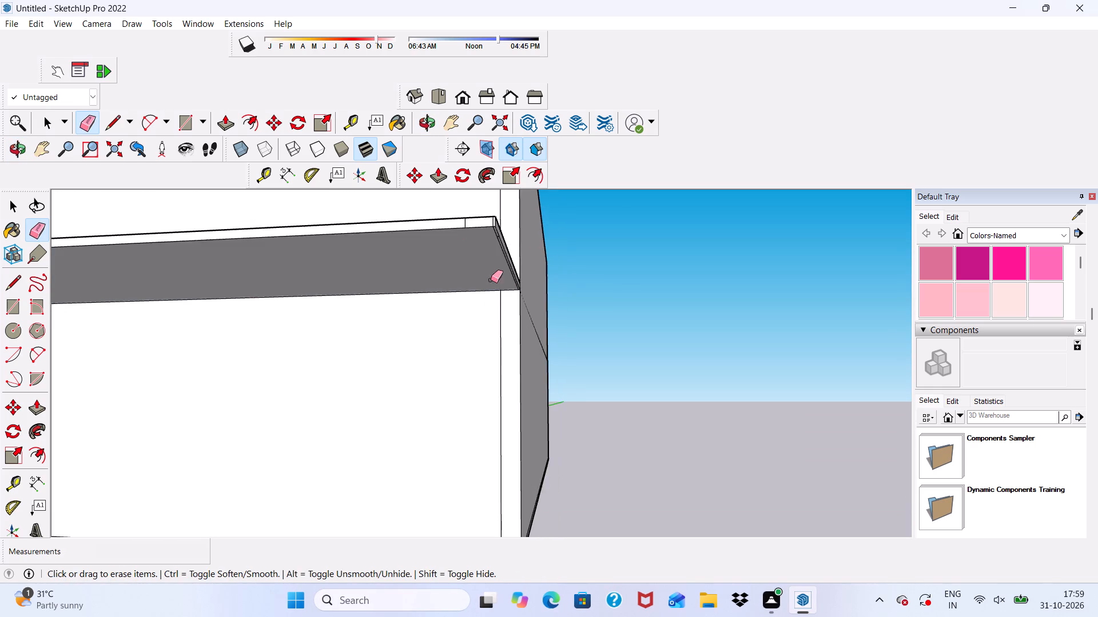
pyautogui.scroll(-4, 491, 280)
pyautogui.scroll(13, 502, 279)
pyautogui.moveTo(447, 233); pyautogui.dragTo(425, 239)
# Erase the remaining short seam edges at the end of the upper front overhang's underside.
pyautogui.scroll(3, 471, 259)
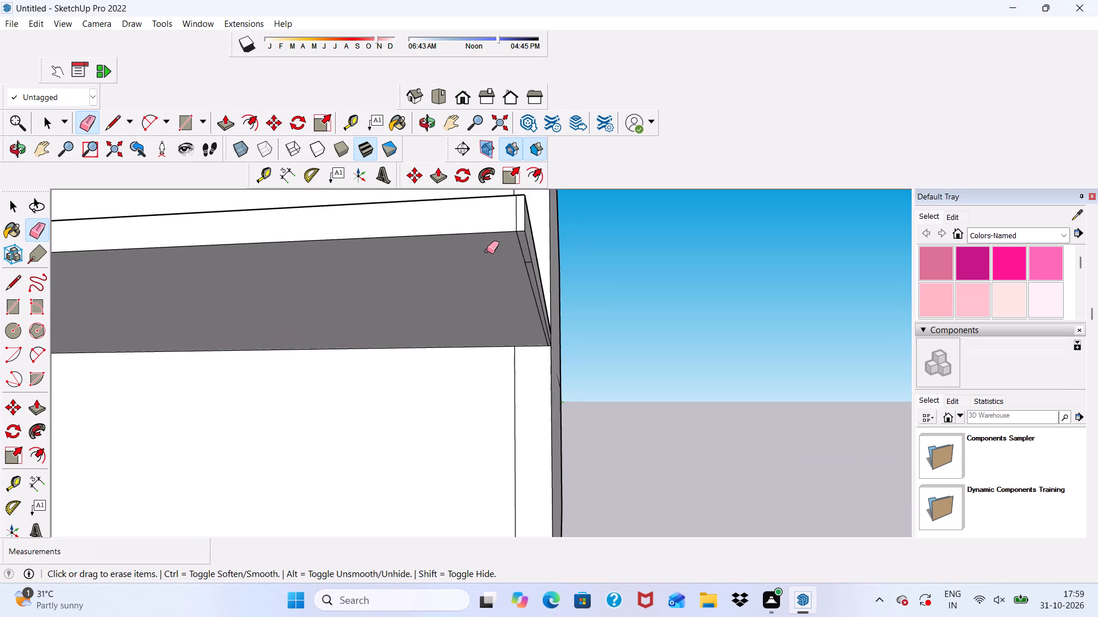
pyautogui.scroll(7, 487, 251)
pyautogui.moveTo(518, 251); pyautogui.dragTo(538, 297)
pyautogui.moveTo(528, 270); pyautogui.dragTo(530, 283)
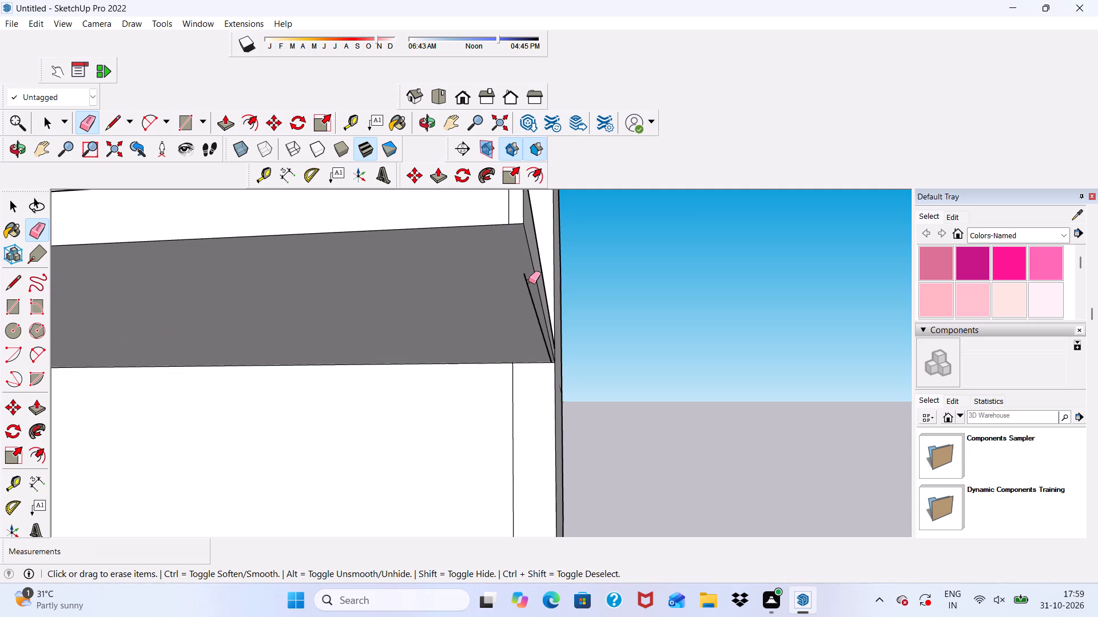
pyautogui.moveTo(528, 281); pyautogui.dragTo(528, 289)
# Erase the vertical seam edge on the upper overhang's thin outer face beside its corner.
pyautogui.scroll(-1, 528, 289)
pyautogui.moveTo(528, 289); pyautogui.dragTo(384, 340, button='middle')
pyautogui.scroll(-1, 387, 334)
pyautogui.scroll(1, 467, 288)
pyautogui.scroll(-1, 537, 251)
pyautogui.scroll(3, 459, 246)
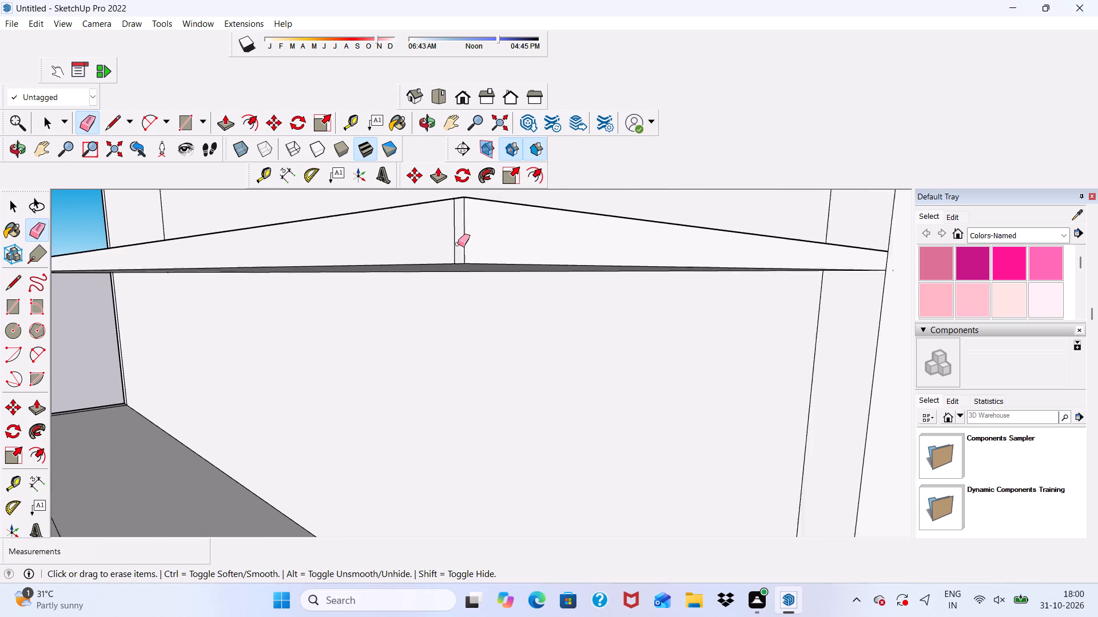
pyautogui.scroll(2, 457, 244)
pyautogui.moveTo(459, 234); pyautogui.dragTo(438, 233)
# Examine the front walls, overhangs and closed side wall for remaining seam edges.
pyautogui.scroll(-9, 246, 258)
pyautogui.moveTo(490, 298); pyautogui.dragTo(494, 343, button='middle')
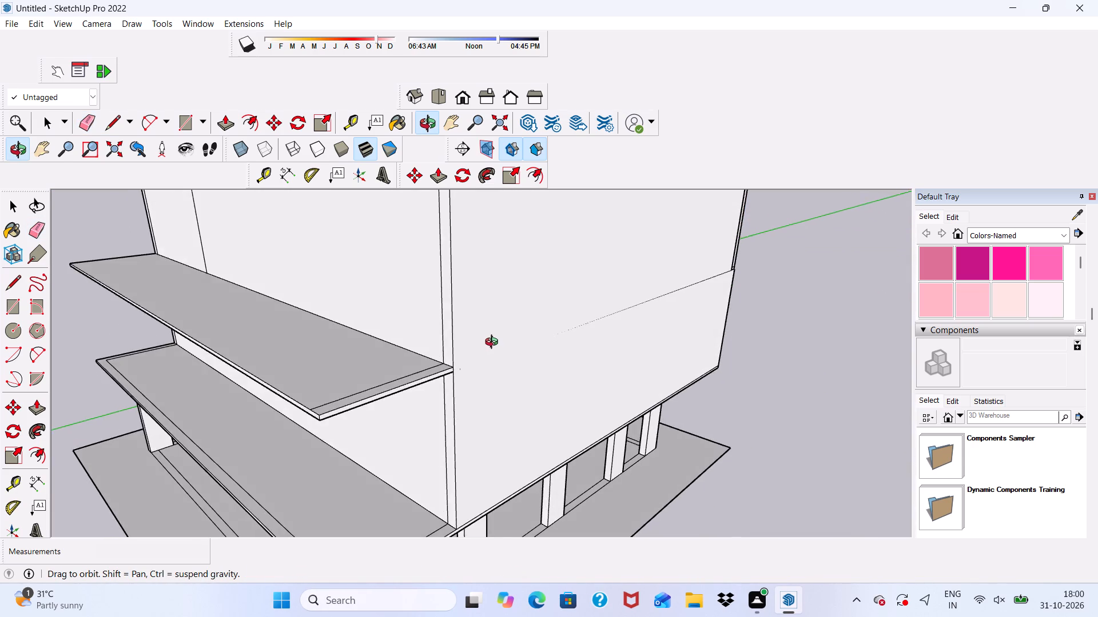
pyautogui.moveTo(494, 343); pyautogui.dragTo(374, 364, button='middle')
pyautogui.moveTo(300, 376); pyautogui.dragTo(563, 262, button='middle')
pyautogui.scroll(-5, 566, 264)
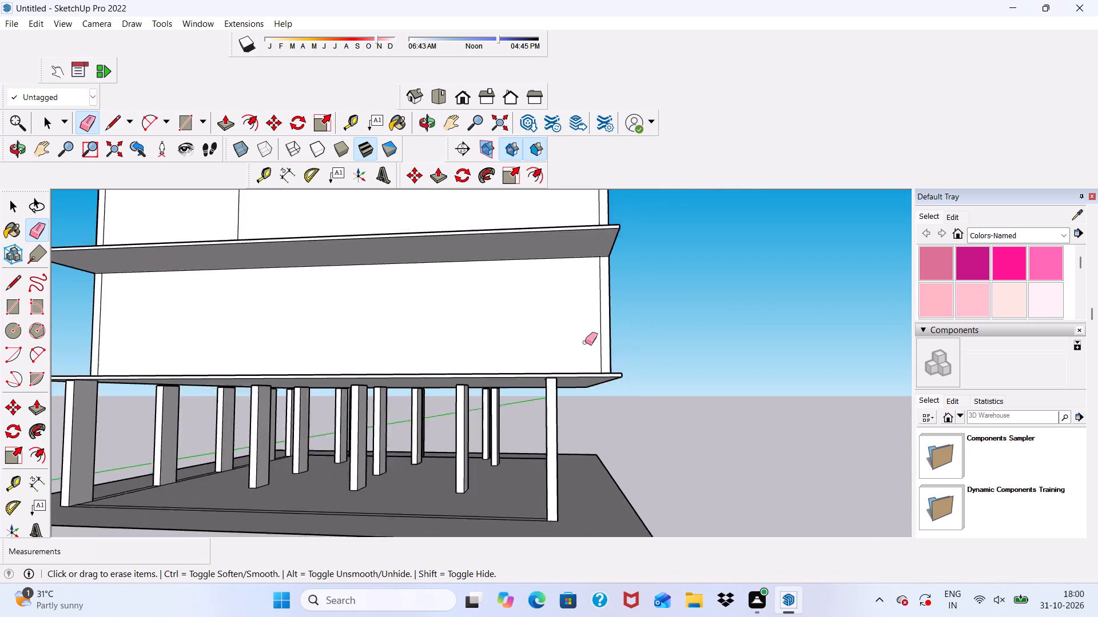
pyautogui.scroll(5, 156, 262)
pyautogui.moveTo(173, 279); pyautogui.dragTo(210, 362, button='middle')
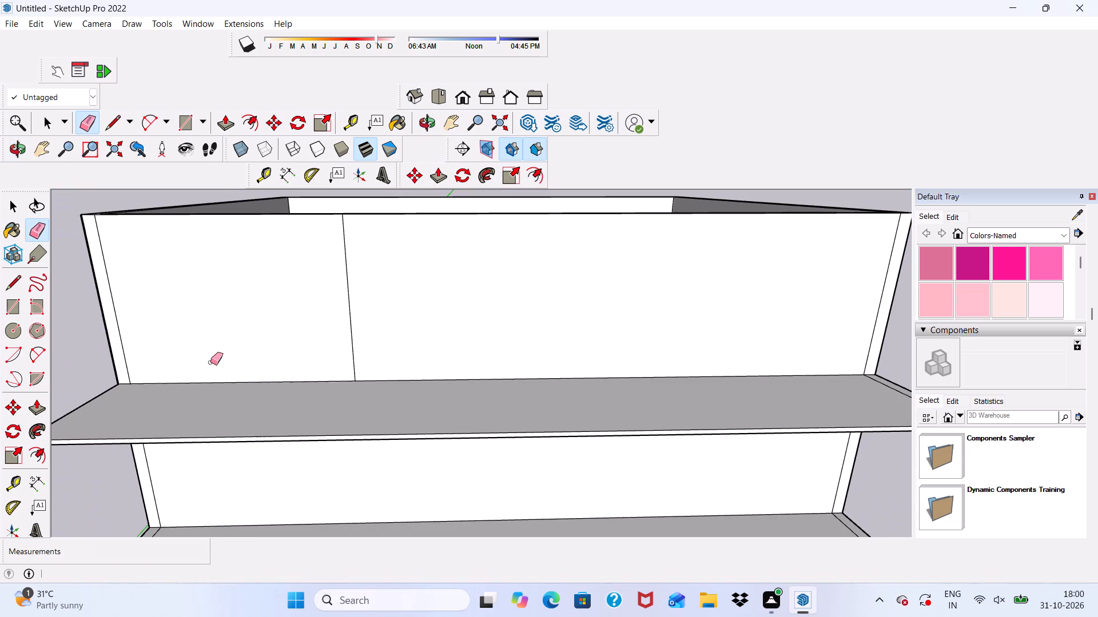
pyautogui.press('space')
pyautogui.scroll(-4, 233, 245)
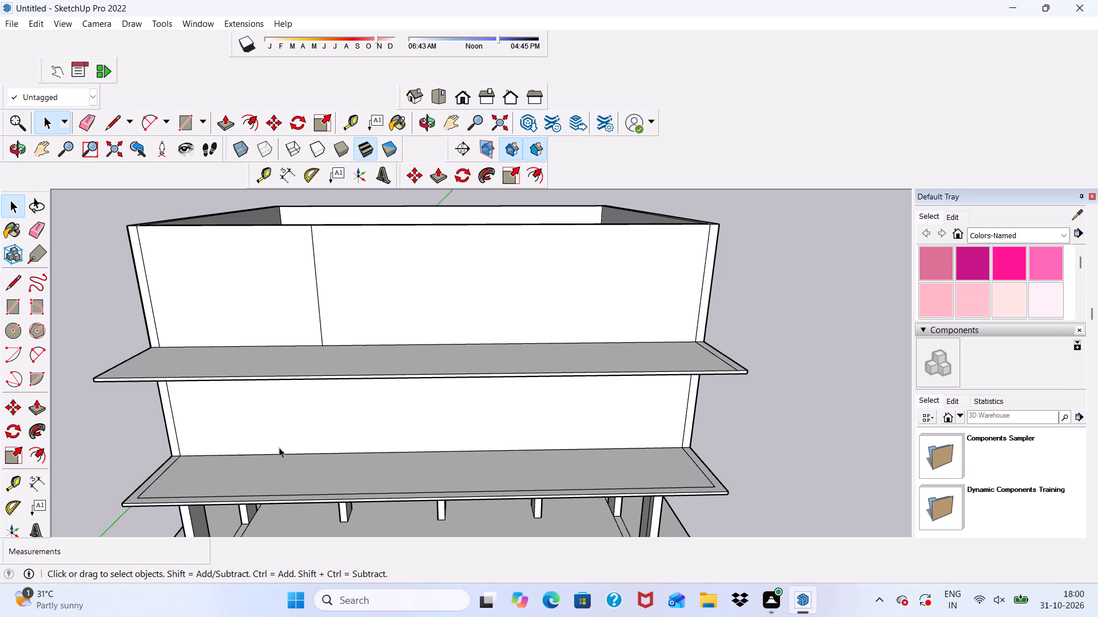
pyautogui.scroll(-5, 295, 458)
pyautogui.moveTo(316, 454); pyautogui.dragTo(292, 274, button='middle')
pyautogui.moveTo(295, 291); pyautogui.dragTo(166, 432, button='middle')
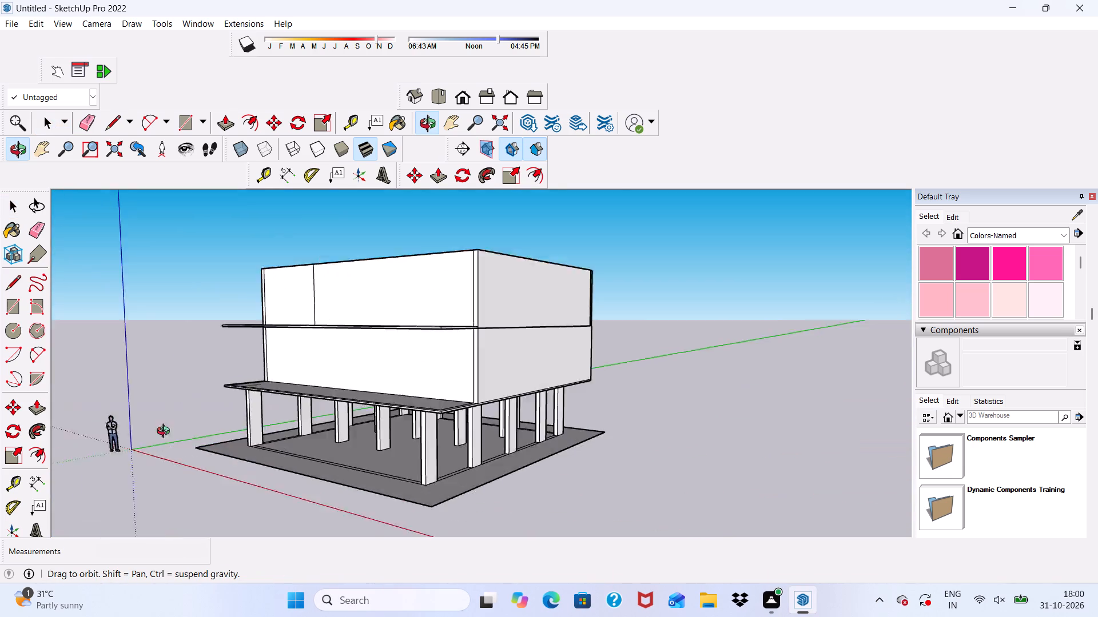
pyautogui.moveTo(166, 432); pyautogui.dragTo(196, 548, button='middle')
# Erase the seam edge crossing the top face of the upper front overhang near its end.
pyautogui.scroll(5, 462, 475)
pyautogui.scroll(4, 470, 386)
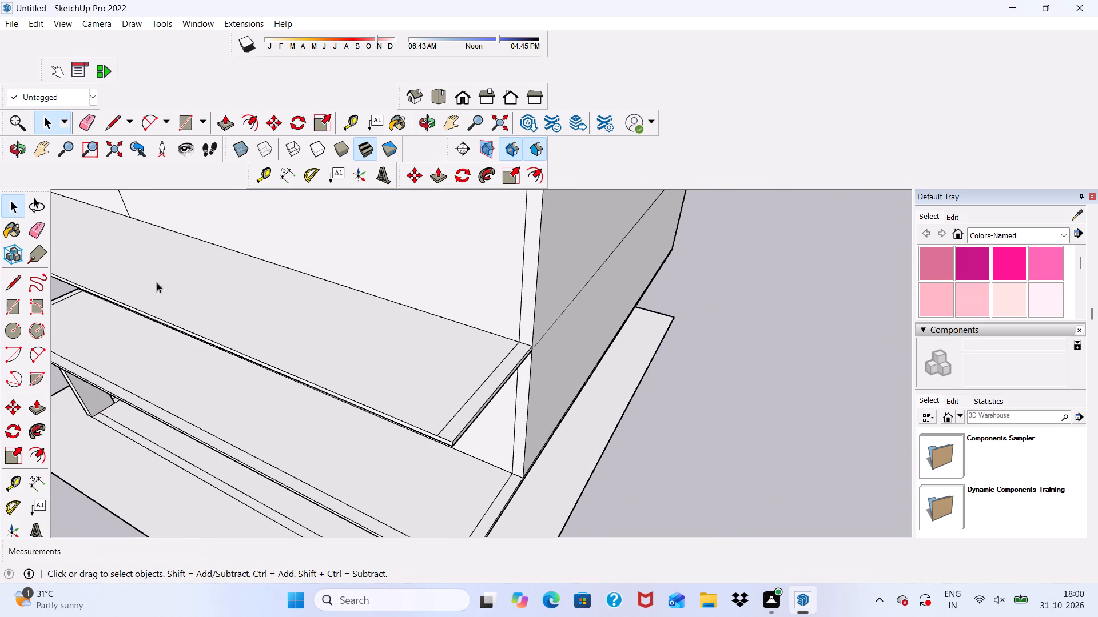
pyautogui.click(87, 119)
pyautogui.scroll(6, 449, 427)
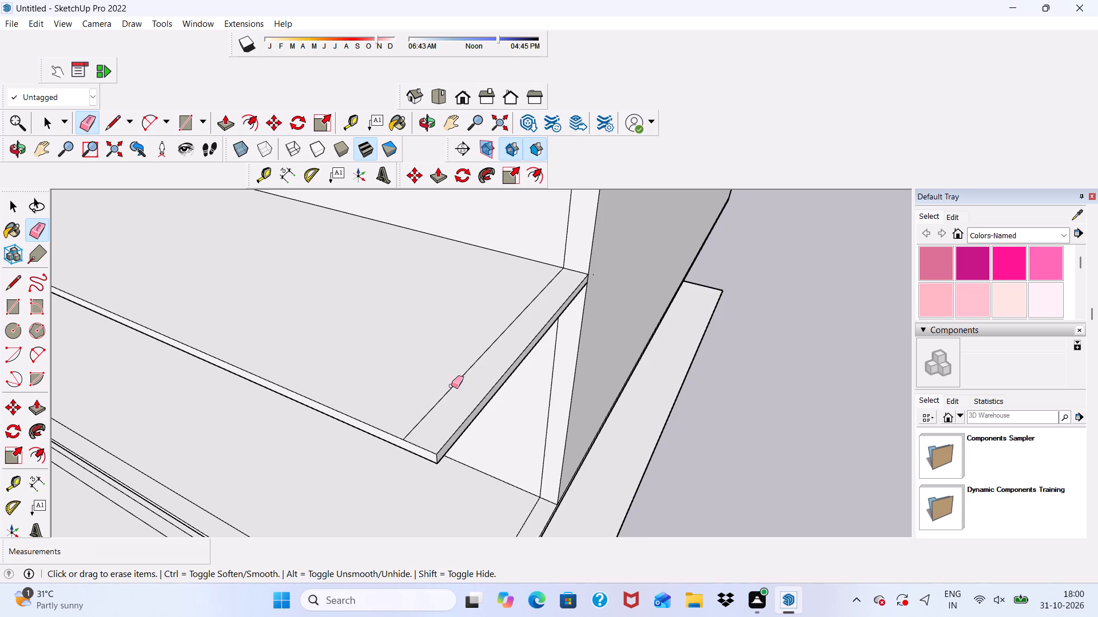
pyautogui.moveTo(451, 387); pyautogui.dragTo(451, 395)
# Erase the vertical seam edge partway along the front wall of the upper storey.
pyautogui.scroll(-5, 411, 386)
pyautogui.scroll(1, 400, 455)
pyautogui.moveTo(400, 455); pyautogui.dragTo(292, 455, button='middle')
pyautogui.scroll(-7, 349, 351)
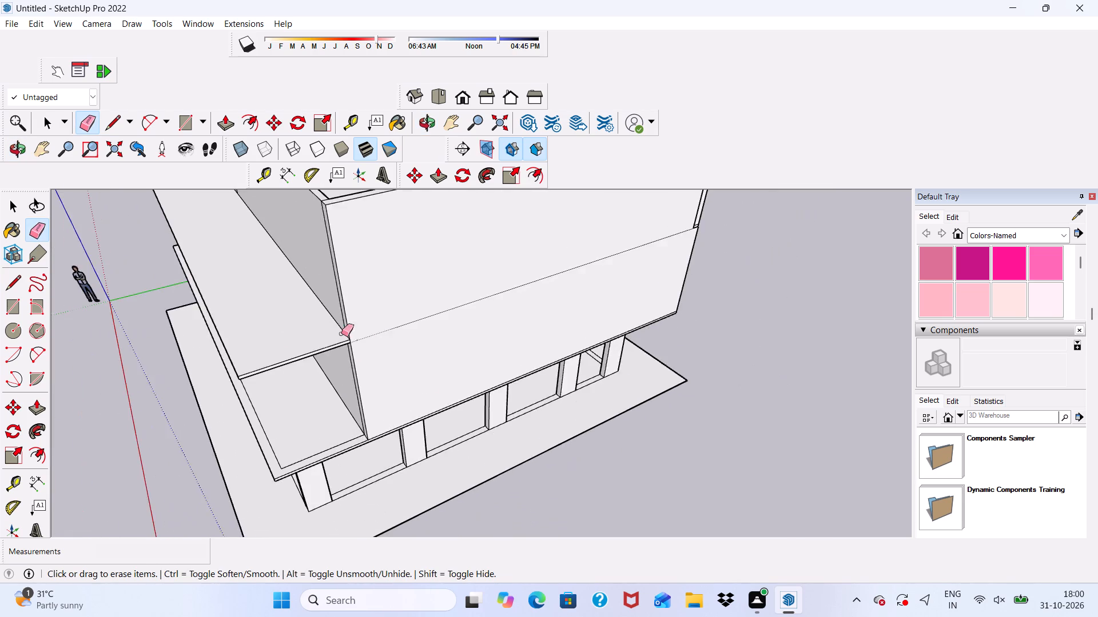
pyautogui.scroll(-3, 341, 334)
pyautogui.scroll(1, 254, 387)
pyautogui.moveTo(254, 387); pyautogui.dragTo(458, 388, button='middle')
pyautogui.scroll(3, 116, 259)
pyautogui.moveTo(222, 283); pyautogui.dragTo(245, 291)
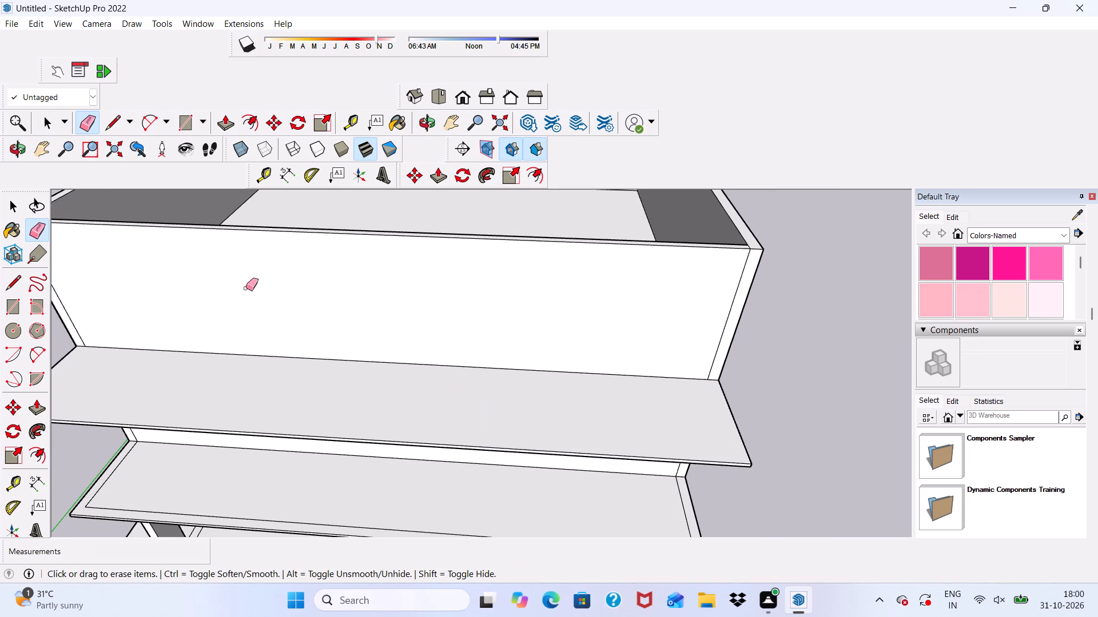
# Erase the thin vertical seam edge beside the upper storey front wall's corner, at the end nearer the origin.
pyautogui.scroll(-5, 248, 282)
pyautogui.scroll(6, 96, 258)
pyautogui.click(125, 272)
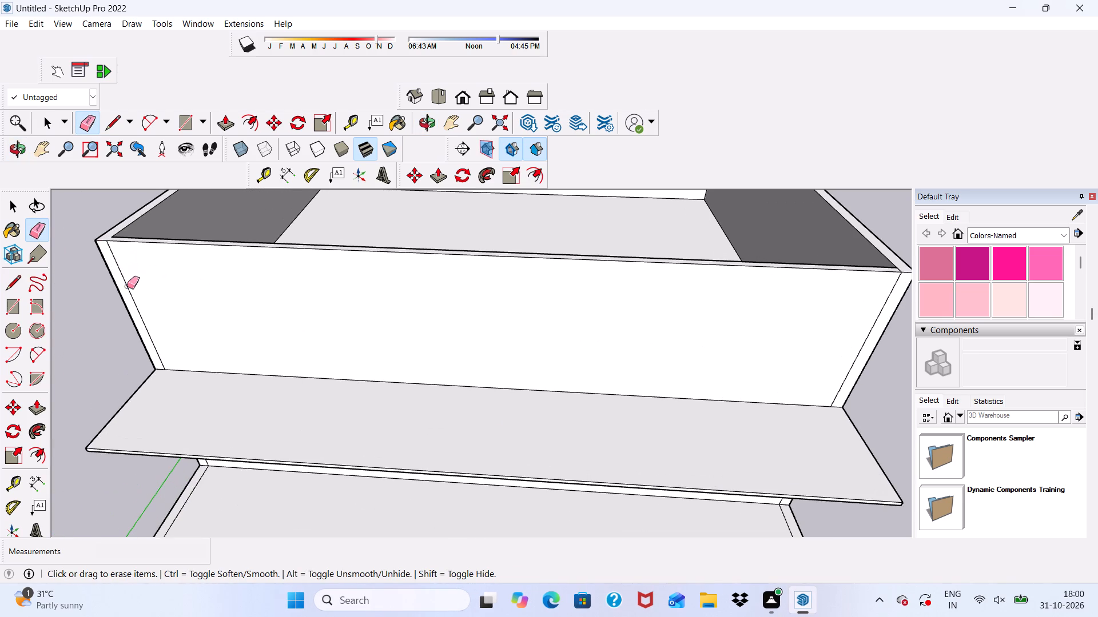
pyautogui.click(127, 286)
# Examine the building's front, side wall and overhangs after the seam cleanup.
pyautogui.scroll(-6, 127, 277)
pyautogui.moveTo(257, 321); pyautogui.dragTo(145, 226, button='middle')
pyautogui.moveTo(245, 245); pyautogui.dragTo(229, 190)
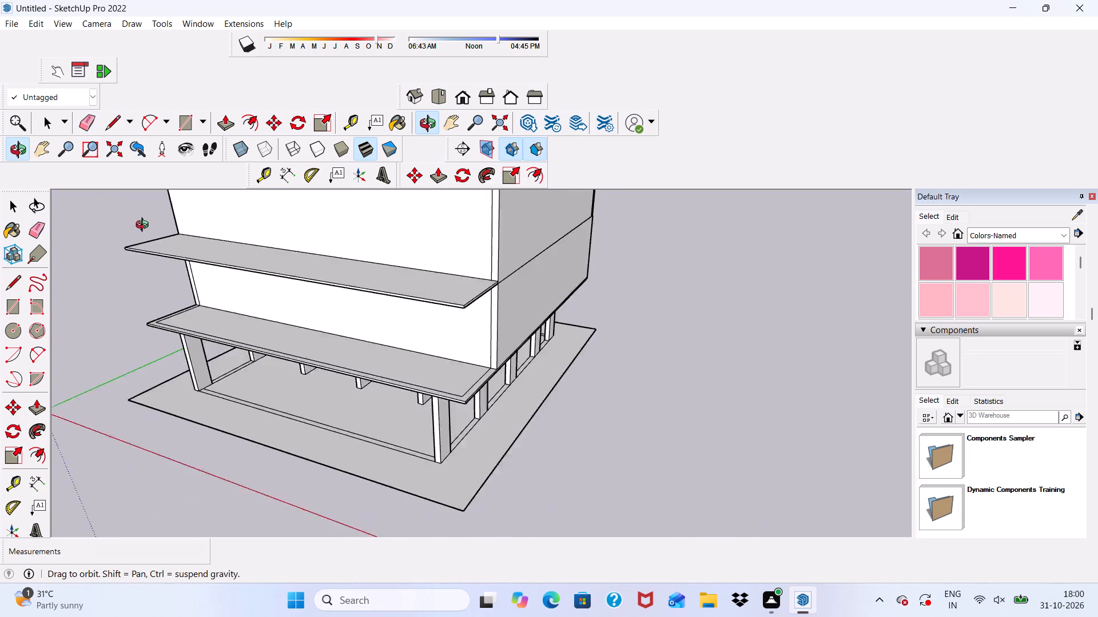
pyautogui.moveTo(145, 226); pyautogui.dragTo(320, 187, button='middle')
pyautogui.scroll(-3, 285, 235)
pyautogui.moveTo(253, 307); pyautogui.dragTo(240, 294, button='middle')
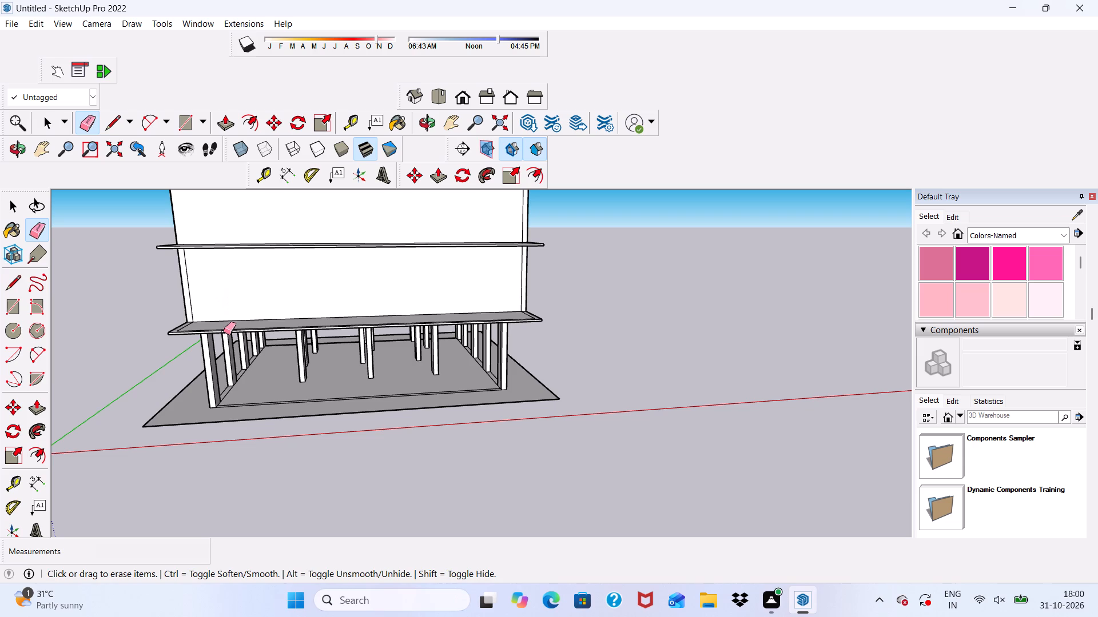
pyautogui.scroll(-2, 223, 331)
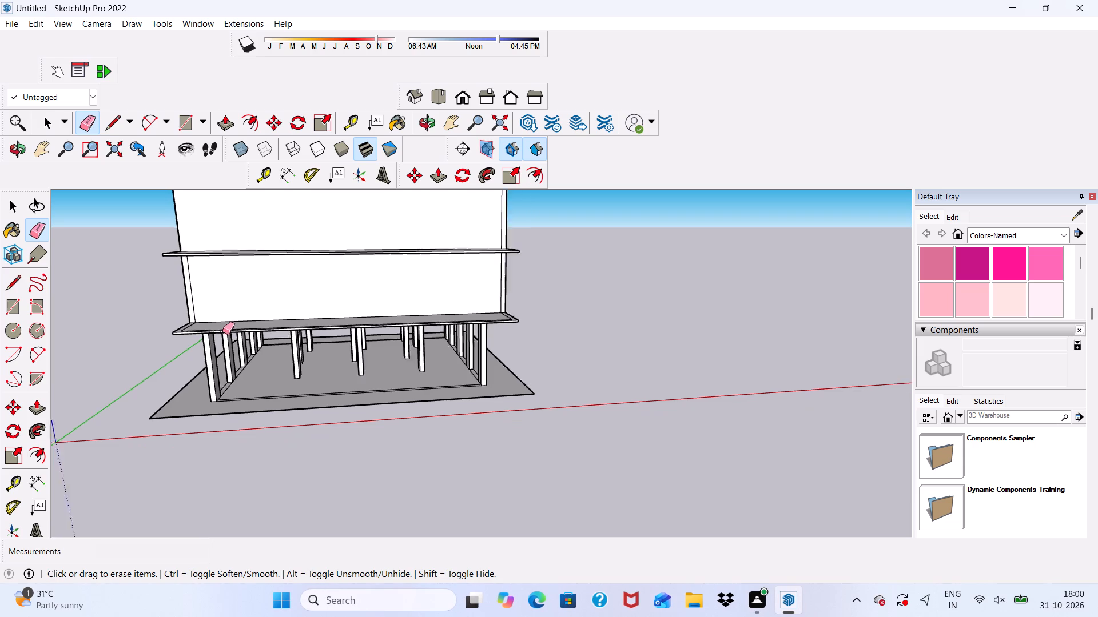
pyautogui.scroll(-4, 222, 332)
pyautogui.scroll(6, 245, 331)
pyautogui.scroll(-6, 234, 299)
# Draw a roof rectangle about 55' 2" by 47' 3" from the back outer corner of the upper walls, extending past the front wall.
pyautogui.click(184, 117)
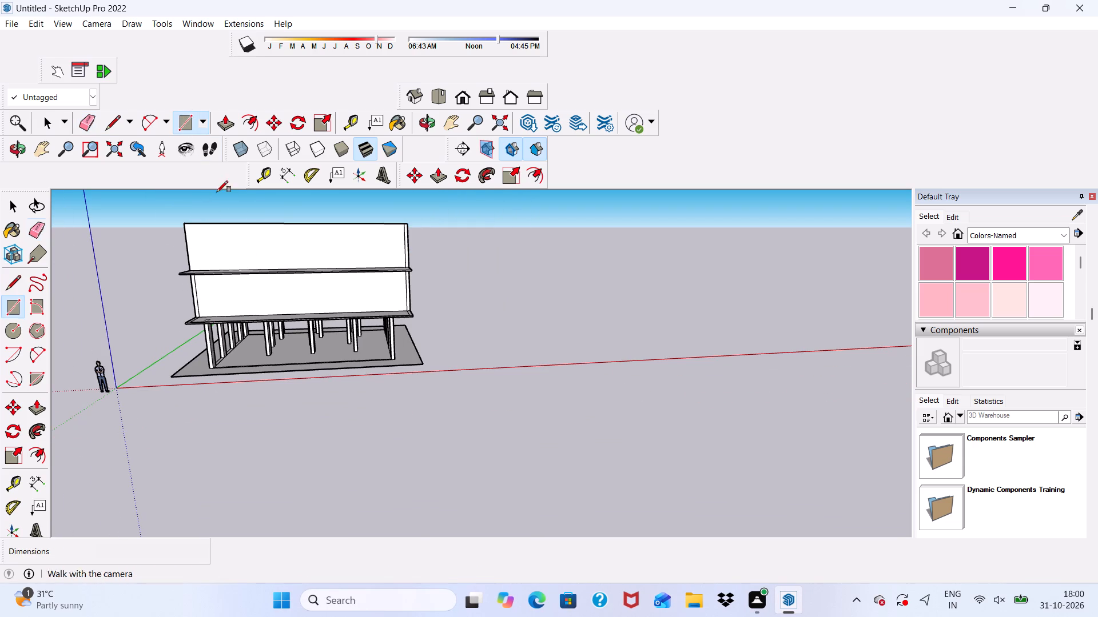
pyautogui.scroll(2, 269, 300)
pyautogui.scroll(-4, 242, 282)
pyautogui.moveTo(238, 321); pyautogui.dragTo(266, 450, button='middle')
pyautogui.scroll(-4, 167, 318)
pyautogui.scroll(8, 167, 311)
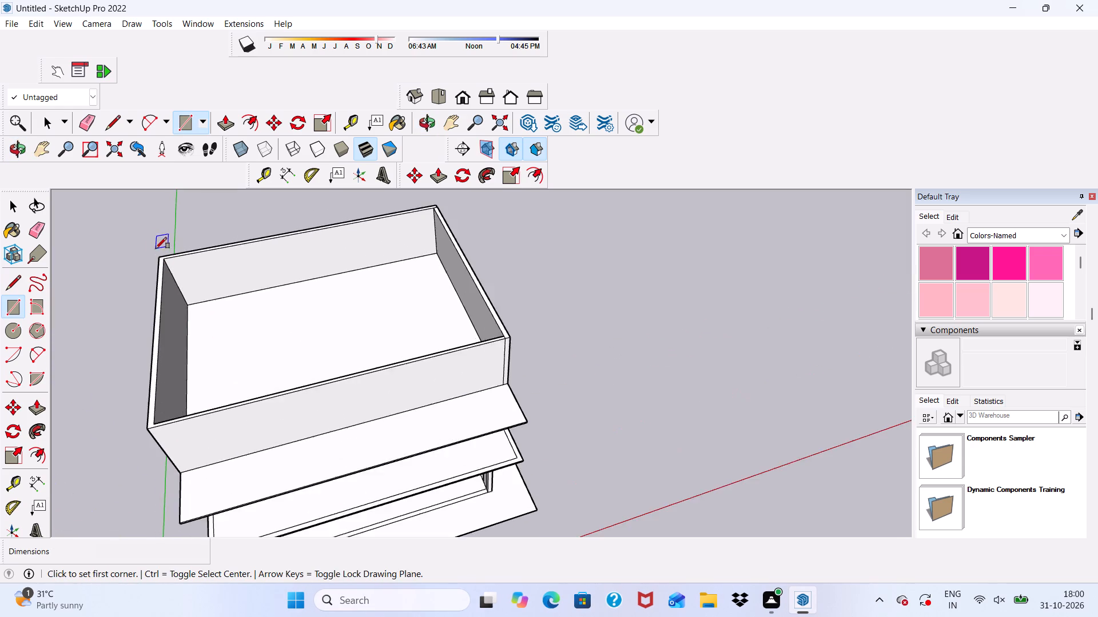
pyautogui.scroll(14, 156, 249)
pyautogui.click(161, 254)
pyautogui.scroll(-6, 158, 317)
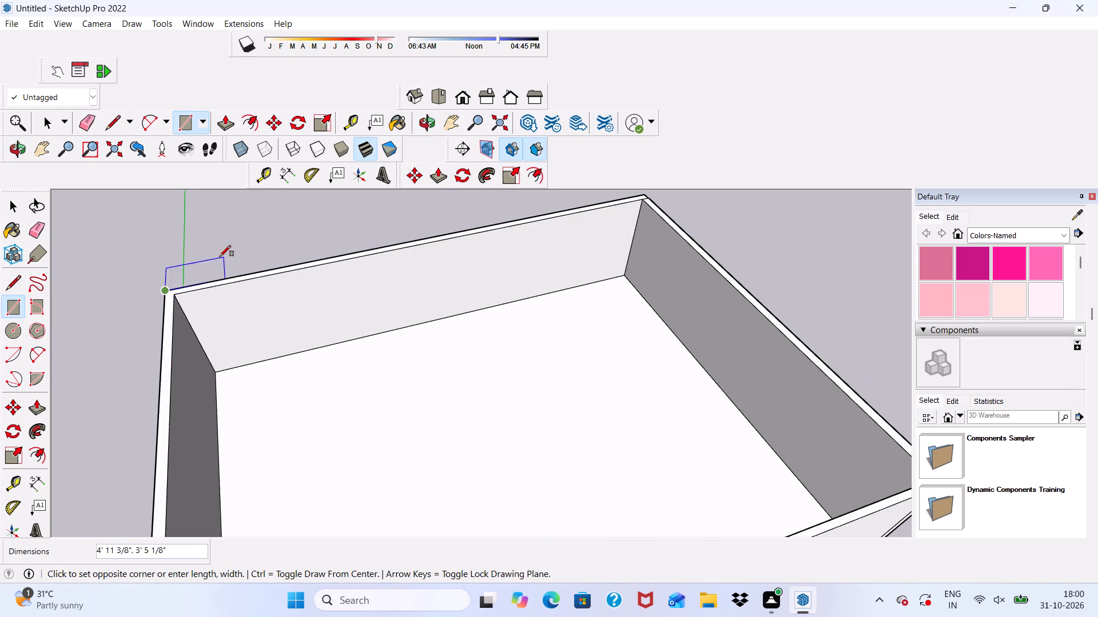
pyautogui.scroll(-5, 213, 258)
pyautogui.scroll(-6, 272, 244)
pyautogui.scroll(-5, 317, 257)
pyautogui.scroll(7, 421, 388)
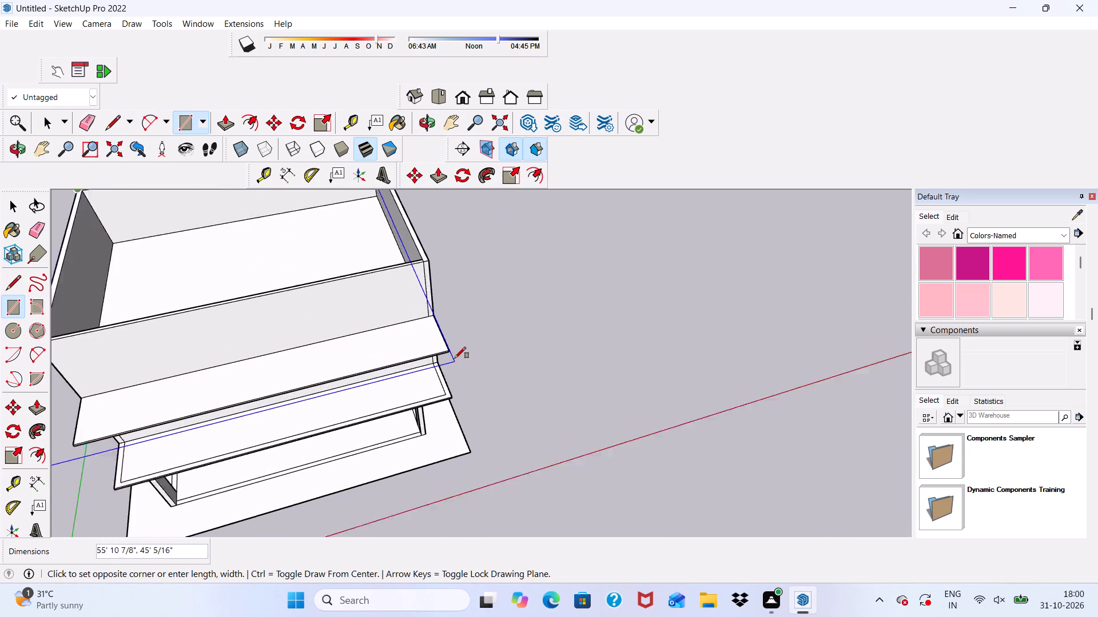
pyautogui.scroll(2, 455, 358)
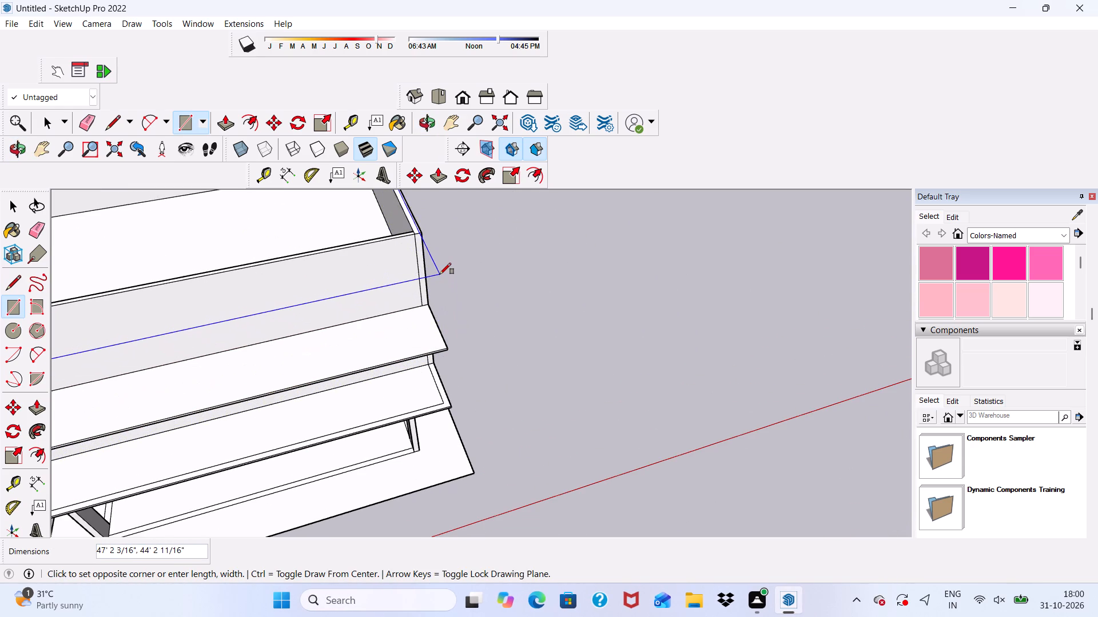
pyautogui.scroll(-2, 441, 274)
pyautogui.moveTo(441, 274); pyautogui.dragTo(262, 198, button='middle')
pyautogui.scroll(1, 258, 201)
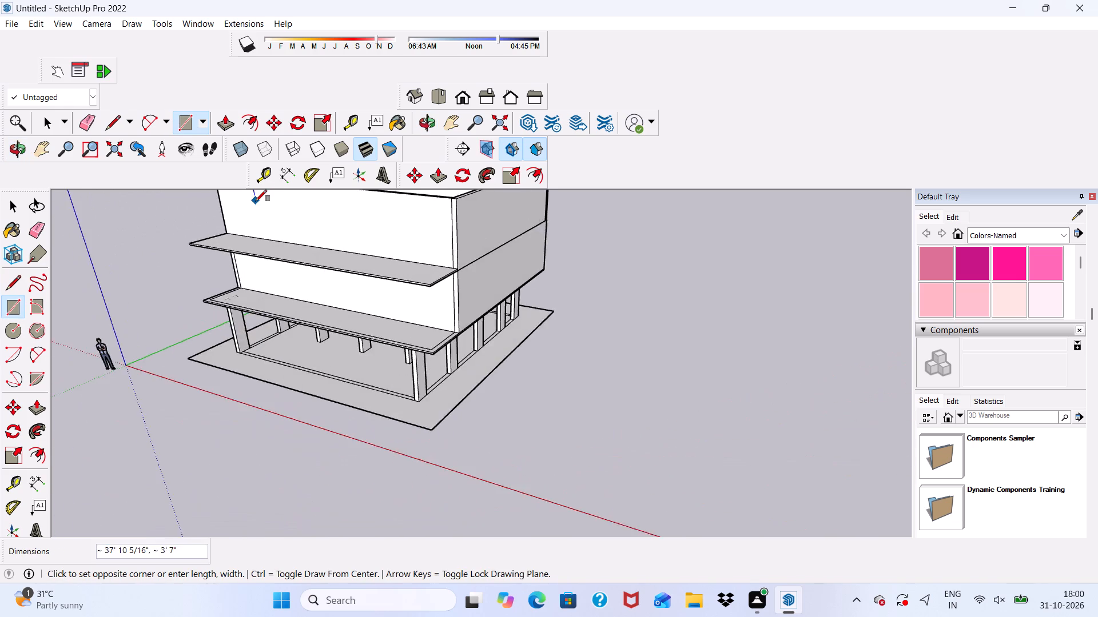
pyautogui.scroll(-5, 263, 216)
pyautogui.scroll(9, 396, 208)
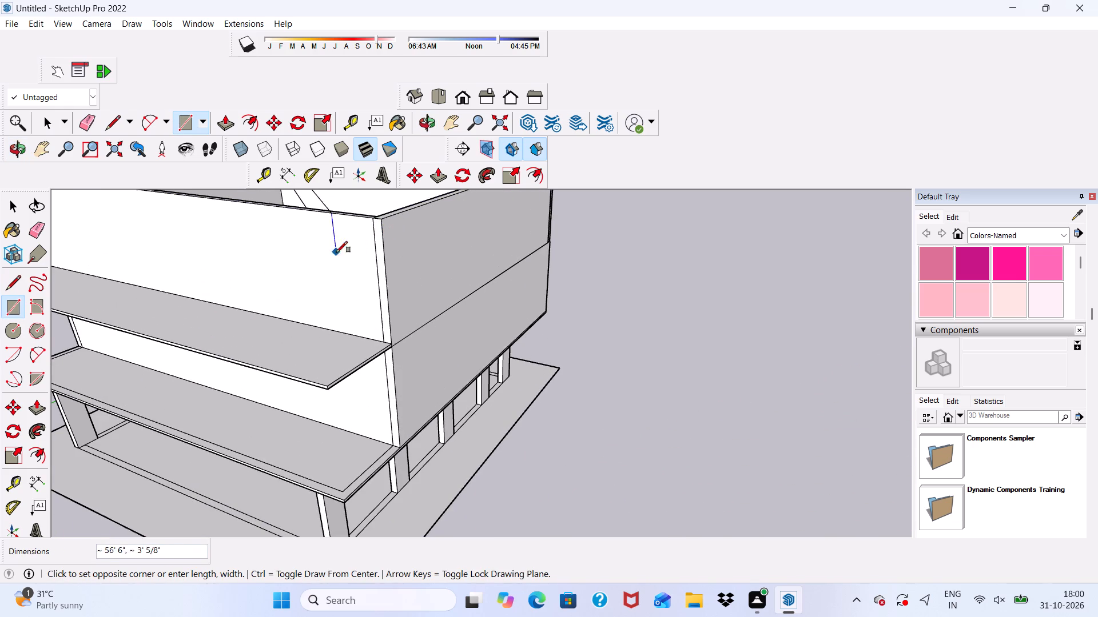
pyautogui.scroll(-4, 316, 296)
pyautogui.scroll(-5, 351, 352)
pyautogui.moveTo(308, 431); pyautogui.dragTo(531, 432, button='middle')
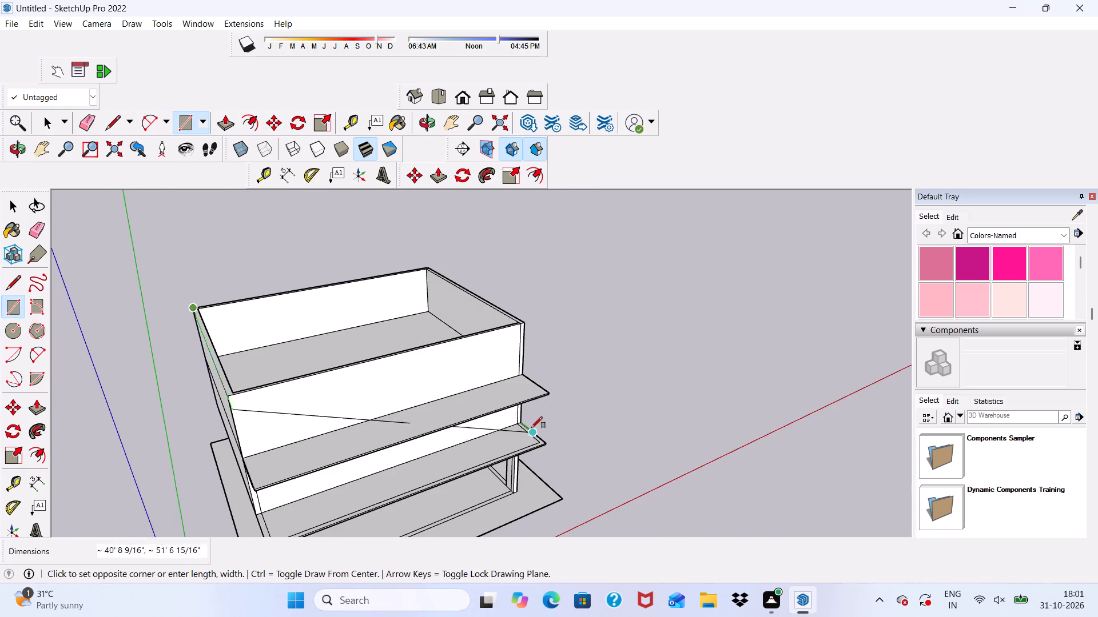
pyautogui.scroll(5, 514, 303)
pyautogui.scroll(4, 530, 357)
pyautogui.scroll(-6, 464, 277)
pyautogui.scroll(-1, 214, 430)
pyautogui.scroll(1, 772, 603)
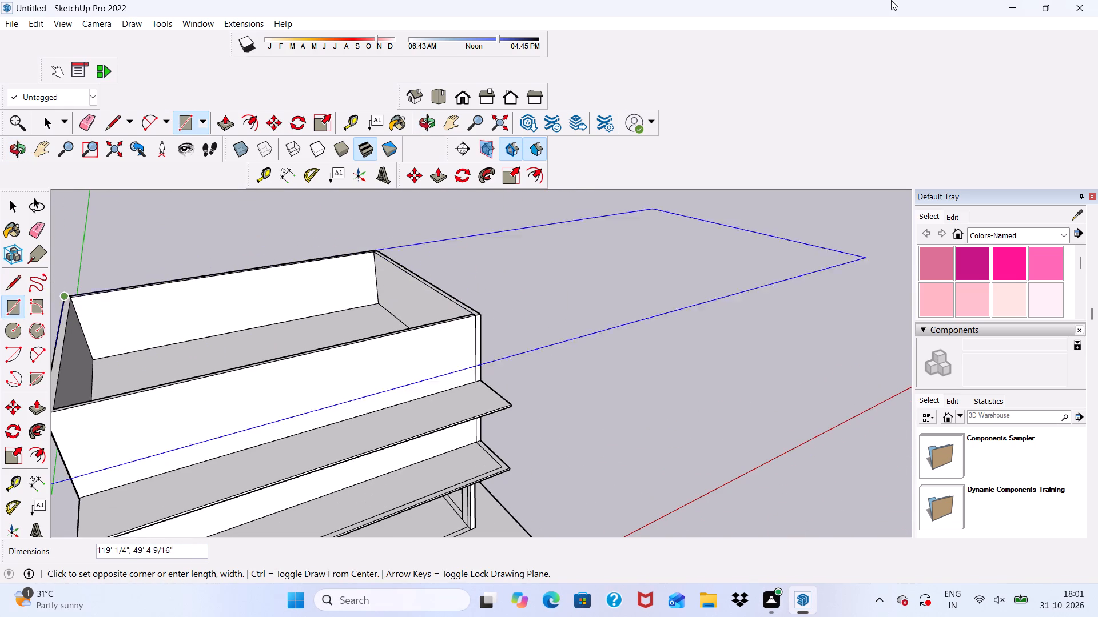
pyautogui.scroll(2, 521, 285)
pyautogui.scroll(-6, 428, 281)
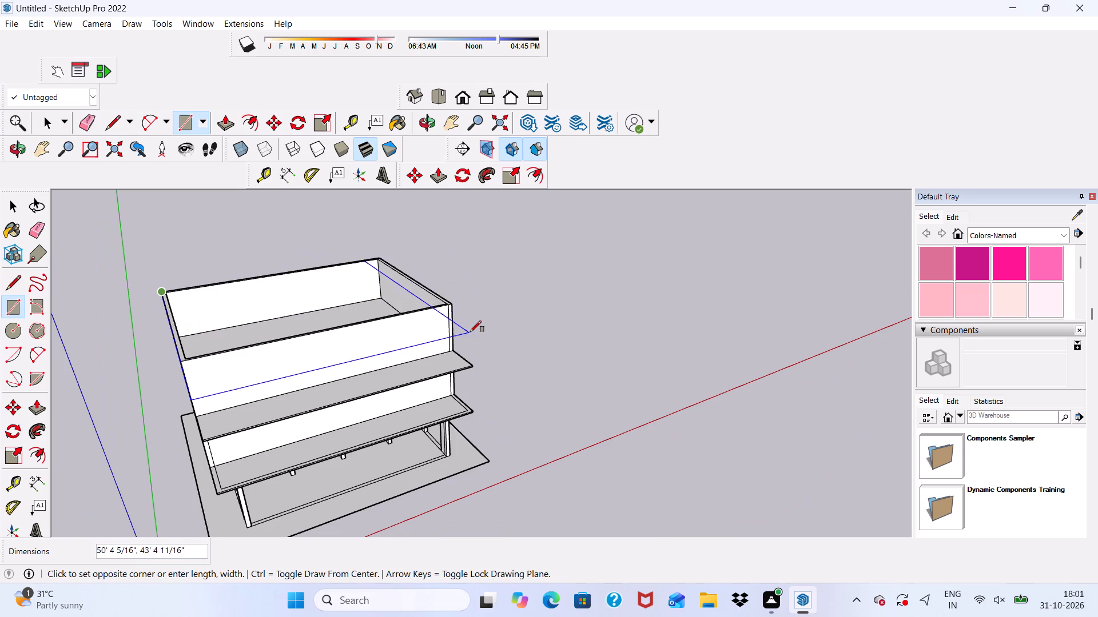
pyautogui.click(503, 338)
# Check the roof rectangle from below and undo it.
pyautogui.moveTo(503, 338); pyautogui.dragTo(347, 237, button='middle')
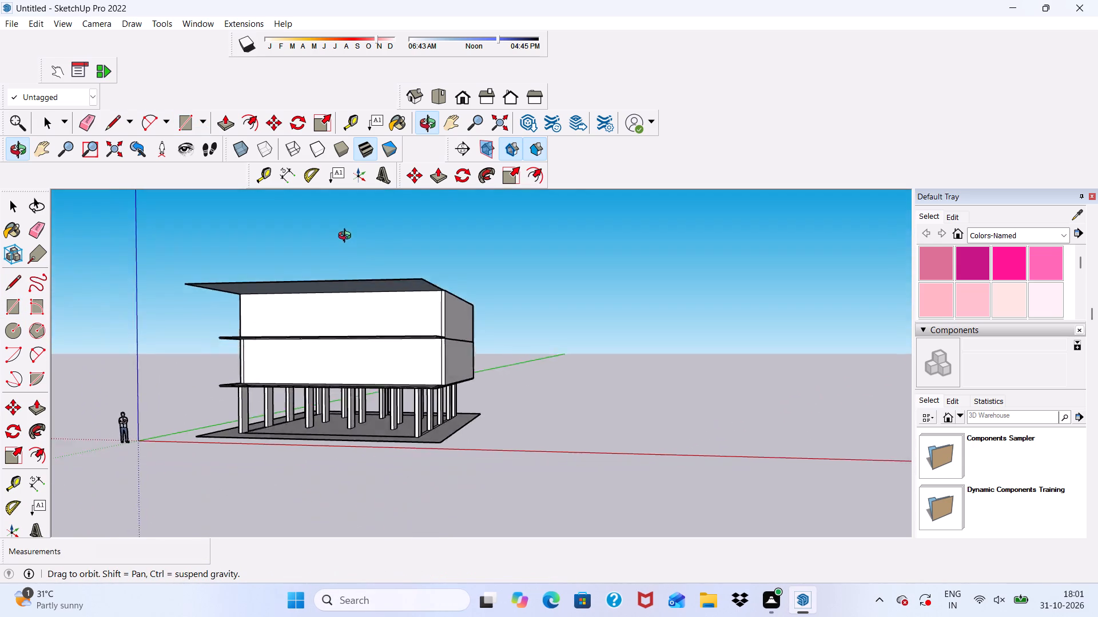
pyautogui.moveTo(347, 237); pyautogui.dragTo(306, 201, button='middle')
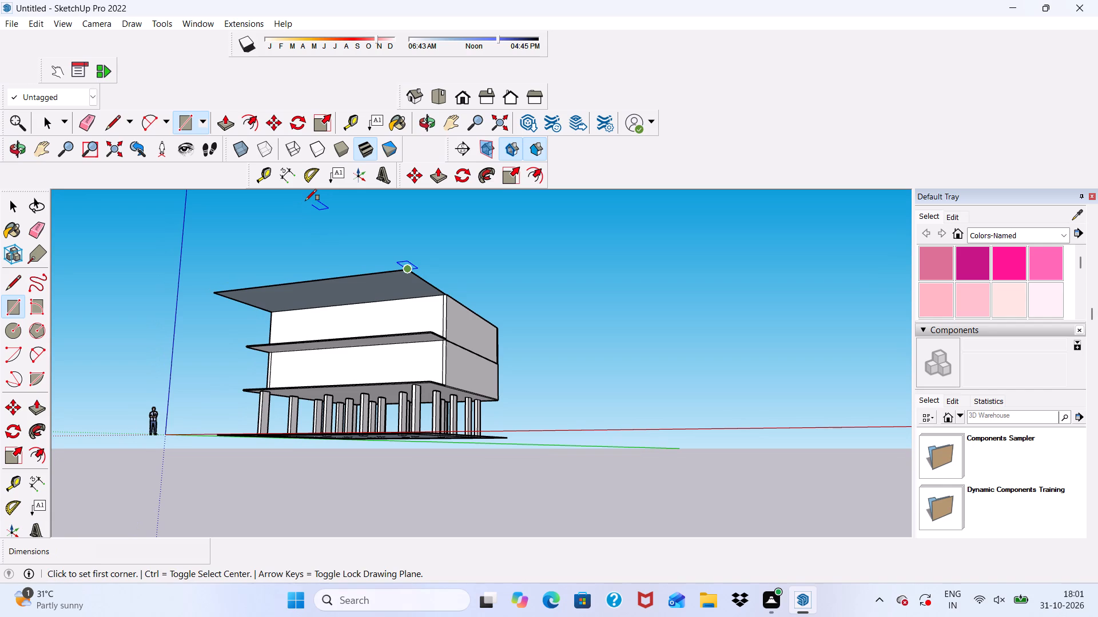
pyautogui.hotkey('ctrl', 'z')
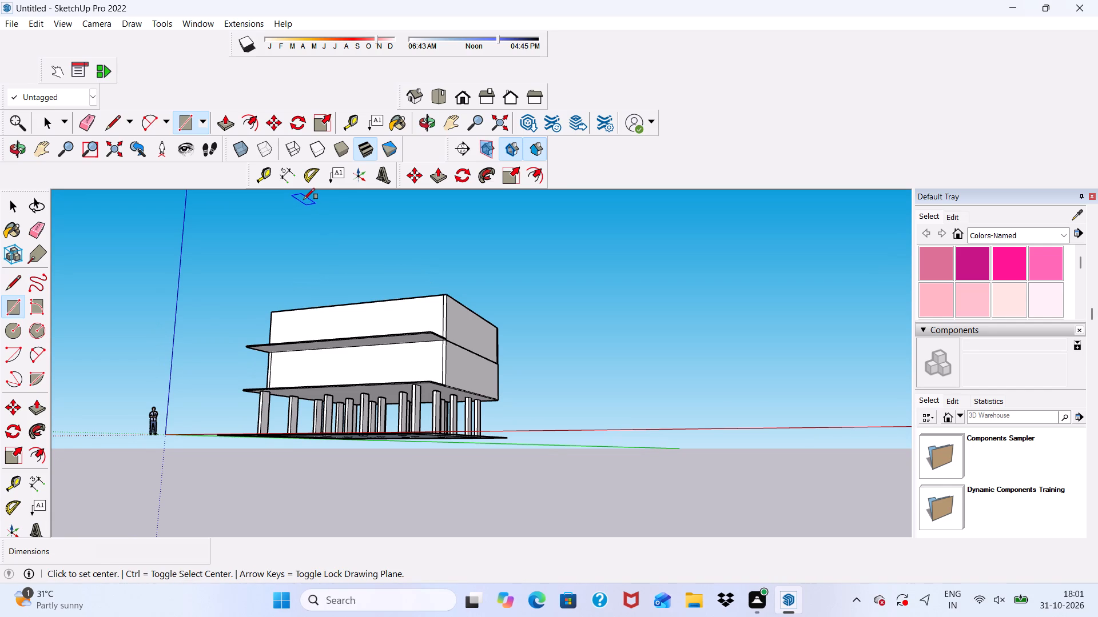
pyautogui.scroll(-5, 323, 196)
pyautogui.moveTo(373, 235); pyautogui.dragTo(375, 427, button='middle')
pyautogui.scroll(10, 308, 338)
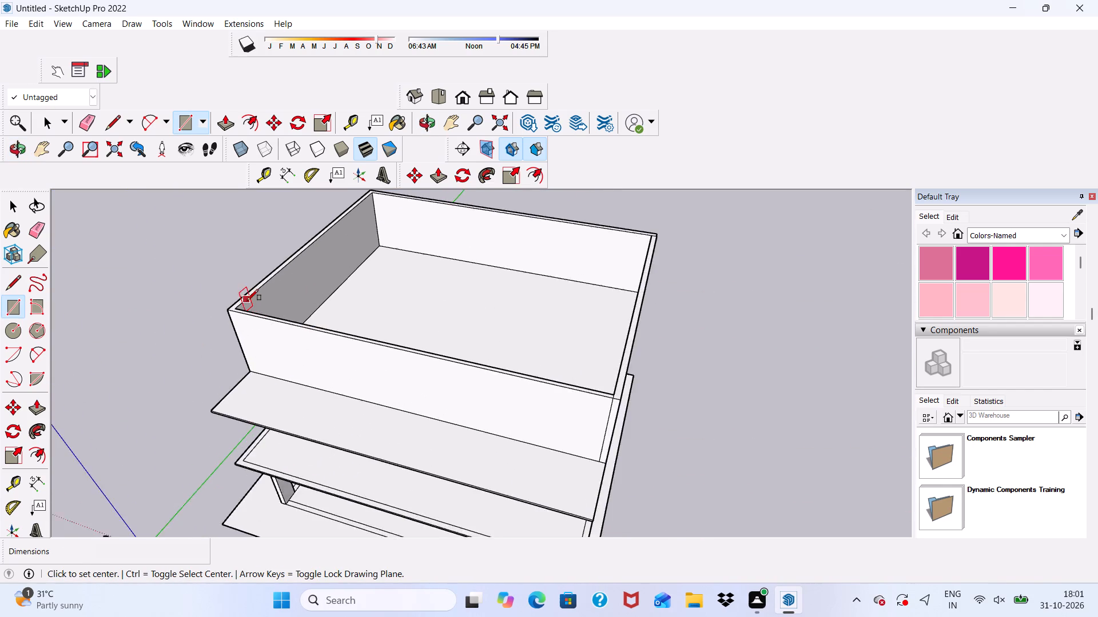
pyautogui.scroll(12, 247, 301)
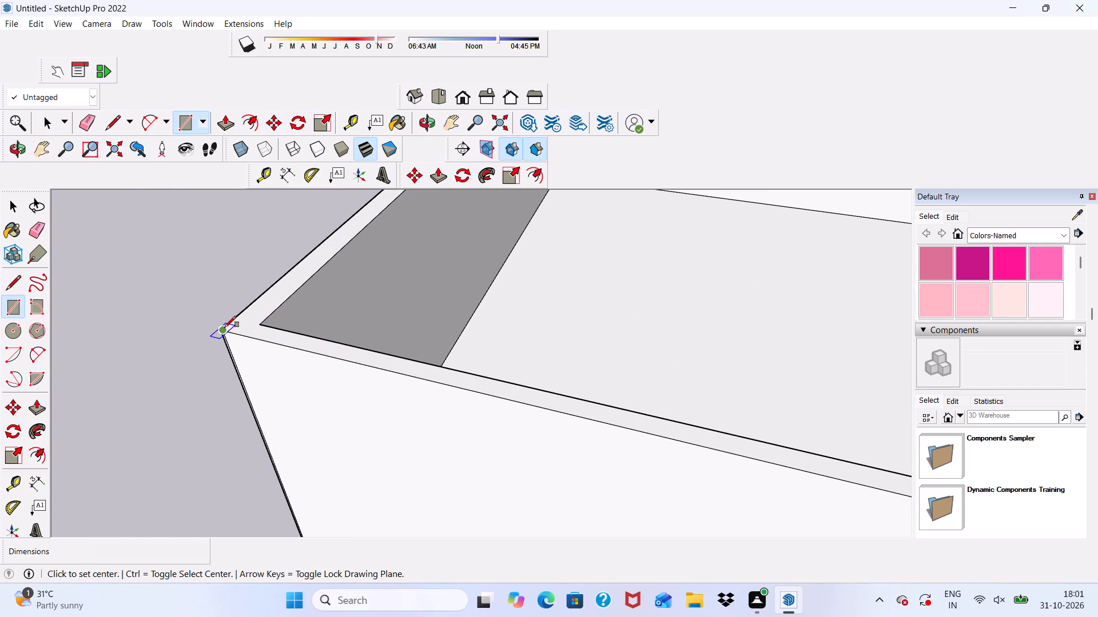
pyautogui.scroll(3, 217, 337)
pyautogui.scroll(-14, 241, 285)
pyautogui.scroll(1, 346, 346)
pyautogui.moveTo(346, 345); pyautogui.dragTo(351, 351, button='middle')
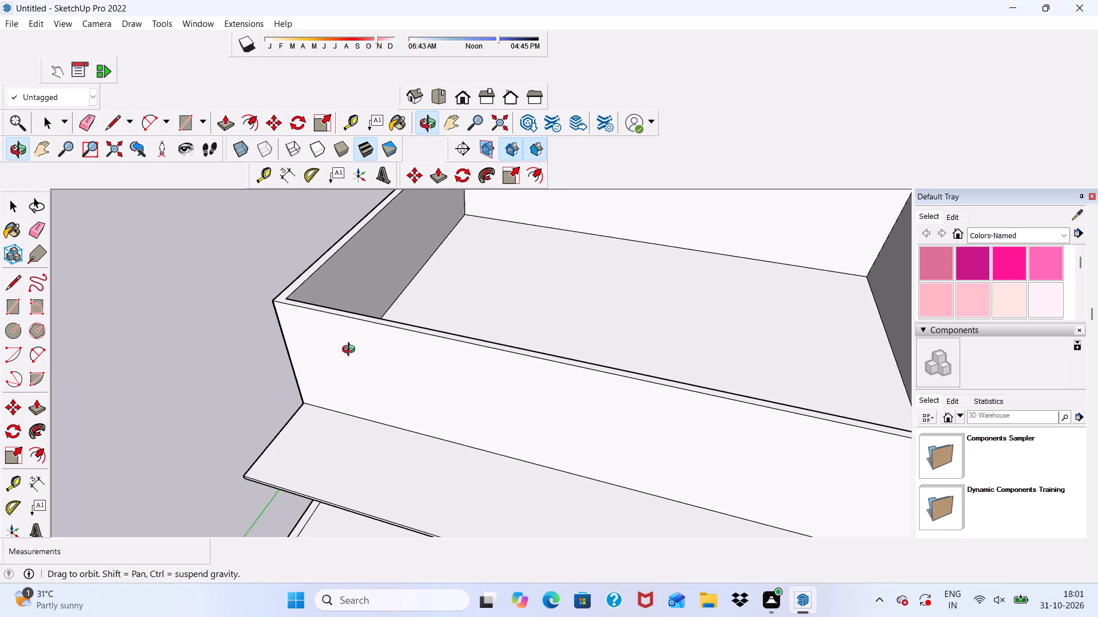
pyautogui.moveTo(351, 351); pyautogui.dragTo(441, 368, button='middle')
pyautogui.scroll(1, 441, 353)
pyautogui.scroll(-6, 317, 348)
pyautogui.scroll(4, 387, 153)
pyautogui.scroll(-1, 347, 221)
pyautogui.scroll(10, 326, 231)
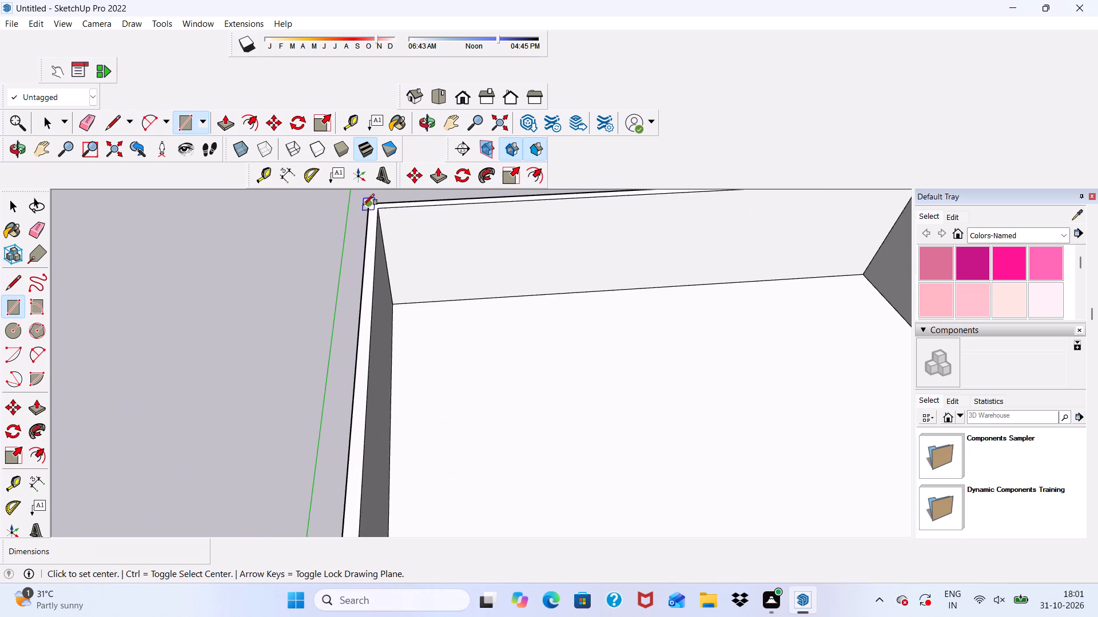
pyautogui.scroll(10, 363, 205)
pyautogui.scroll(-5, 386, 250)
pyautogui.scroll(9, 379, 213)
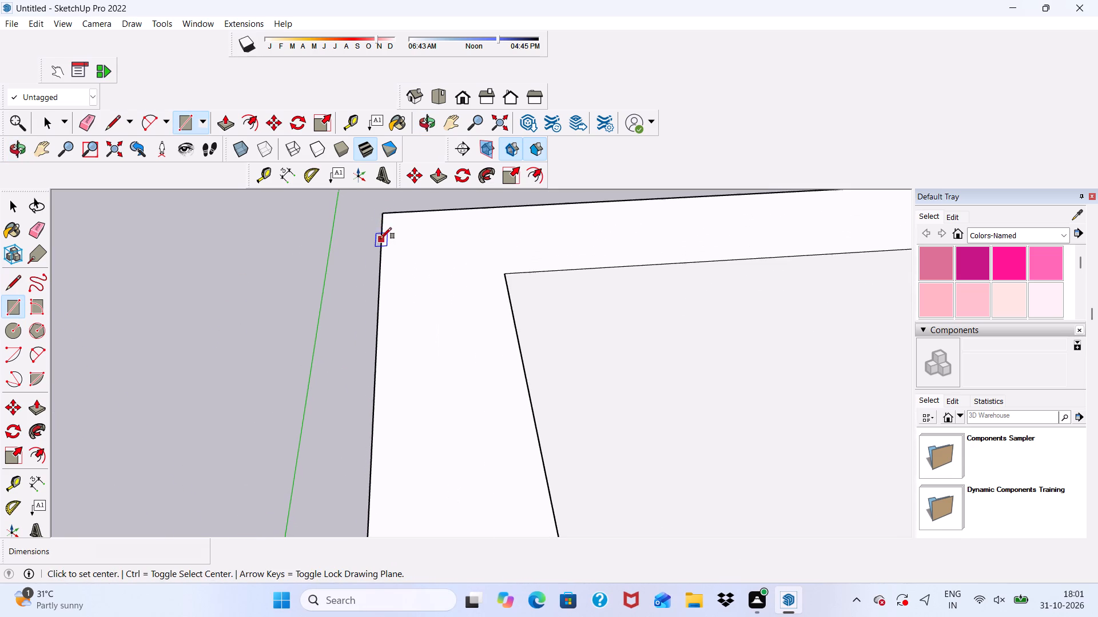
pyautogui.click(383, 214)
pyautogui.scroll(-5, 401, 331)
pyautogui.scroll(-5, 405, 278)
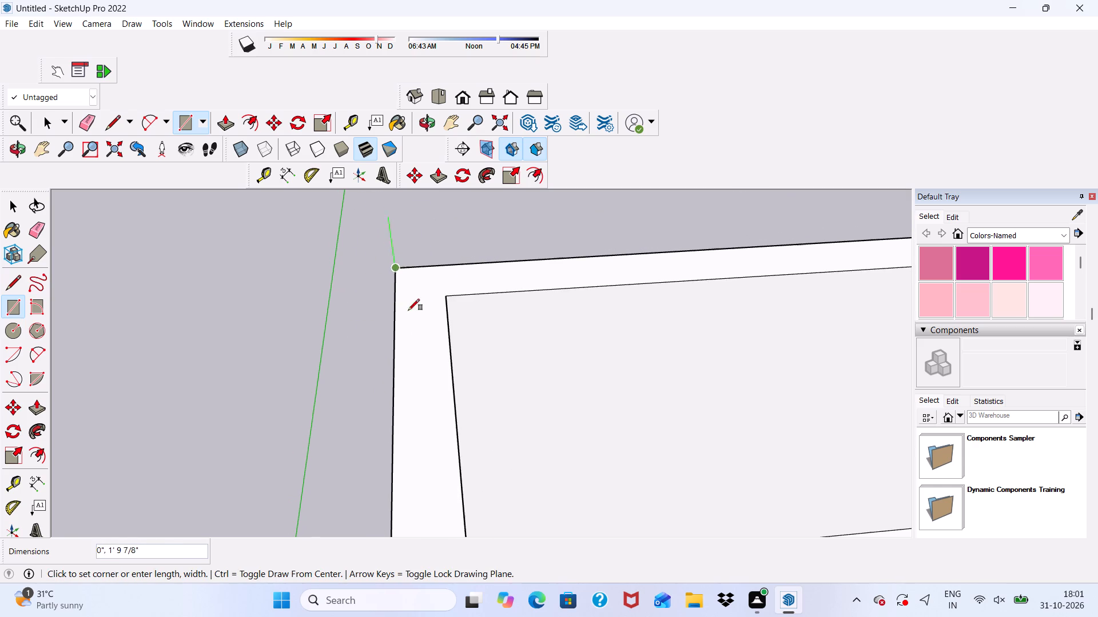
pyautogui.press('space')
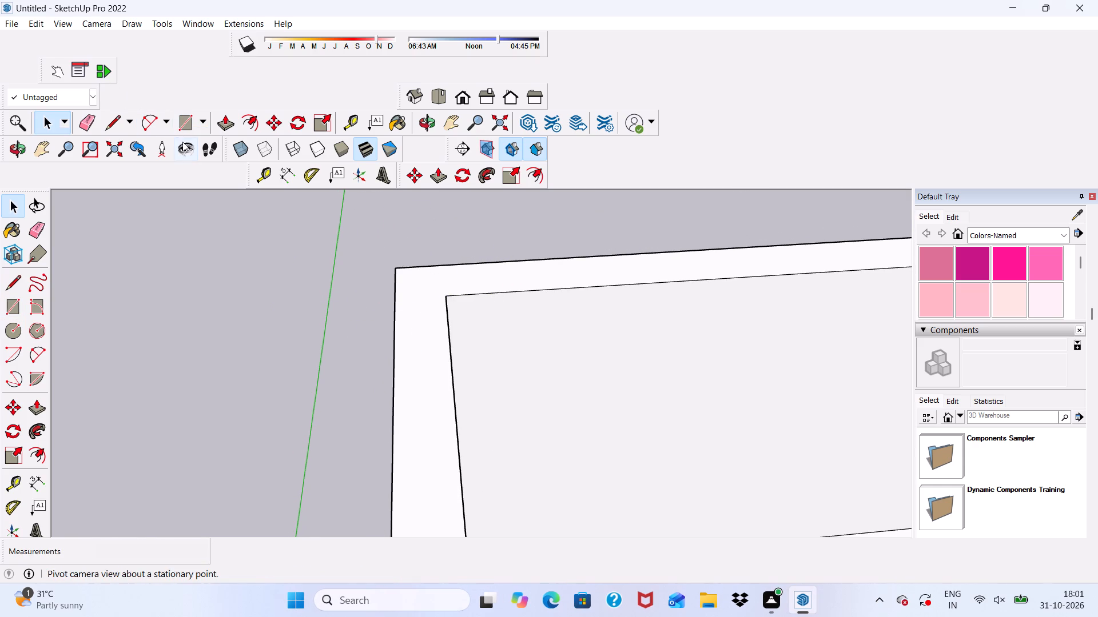
# Draw a roof rectangle about 47' 9" by 43' 8" from the back outer corner of the upper walls, extending past the front wall.
pyautogui.click(182, 128)
pyautogui.scroll(-4, 174, 159)
pyautogui.scroll(-6, 216, 206)
pyautogui.scroll(5, 316, 242)
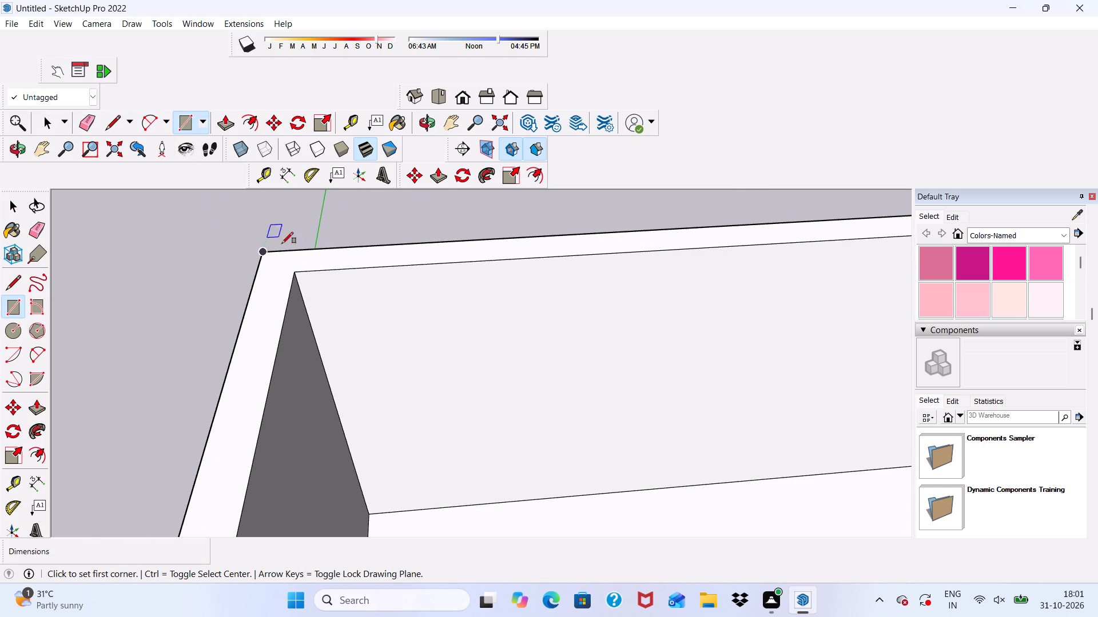
pyautogui.click(265, 251)
pyautogui.scroll(-11, 242, 305)
pyautogui.scroll(1, 286, 238)
pyautogui.scroll(-4, 322, 253)
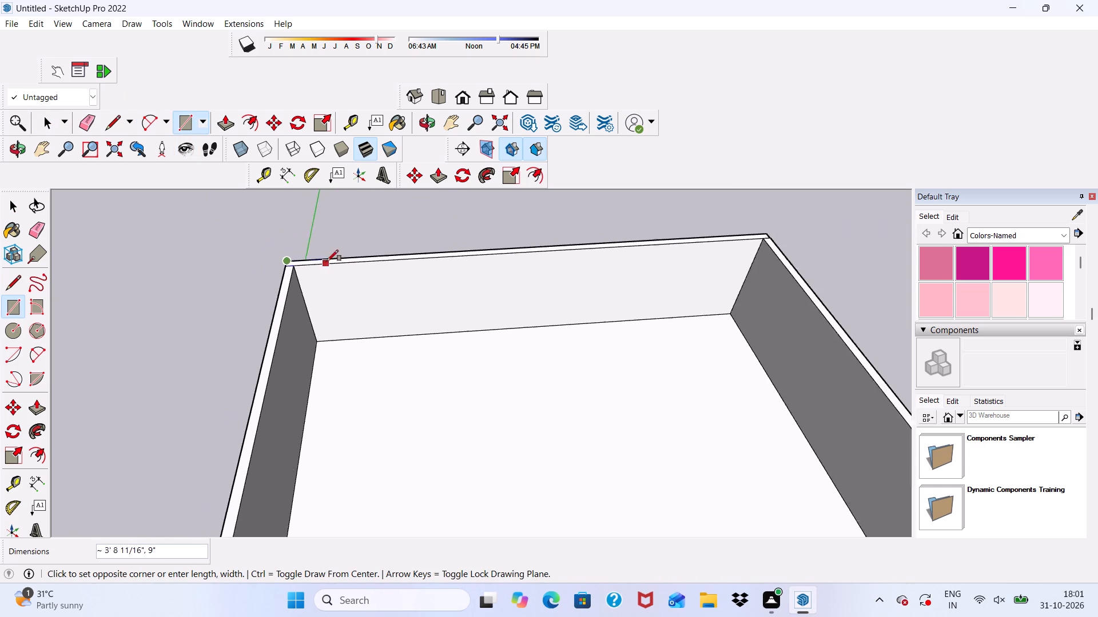
pyautogui.scroll(-9, 327, 261)
pyautogui.scroll(-5, 510, 145)
pyautogui.scroll(3, 639, 417)
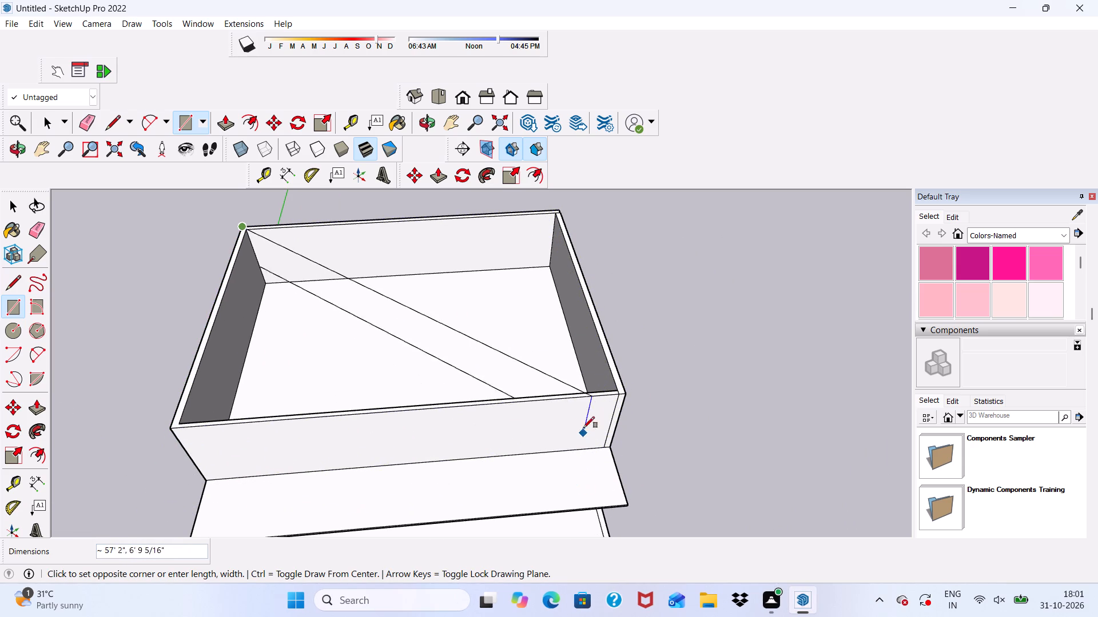
pyautogui.scroll(2, 557, 318)
pyautogui.scroll(-10, 551, 323)
pyautogui.moveTo(527, 410); pyautogui.dragTo(524, 400, button='middle')
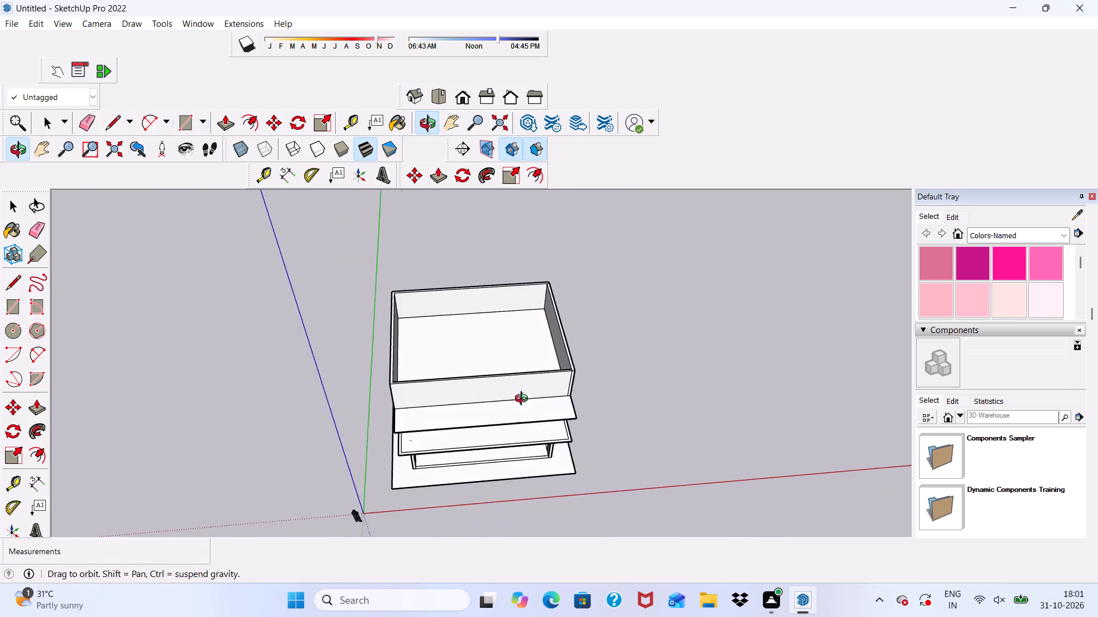
pyautogui.moveTo(524, 400); pyautogui.dragTo(440, 289, button='middle')
pyautogui.scroll(2, 469, 305)
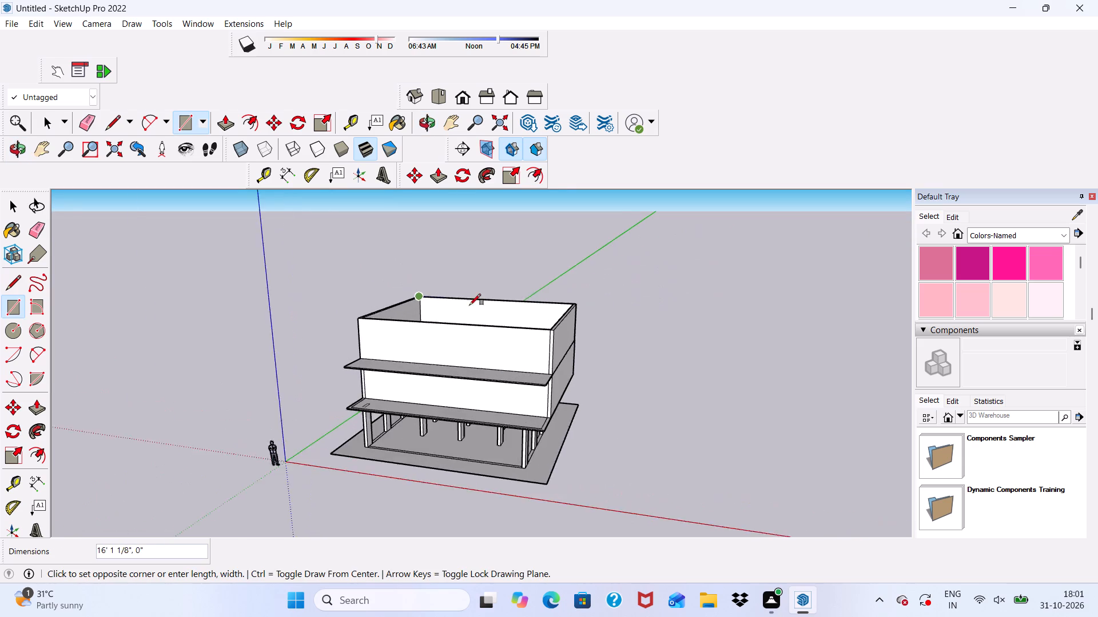
pyautogui.scroll(3, 470, 305)
pyautogui.scroll(4, 550, 347)
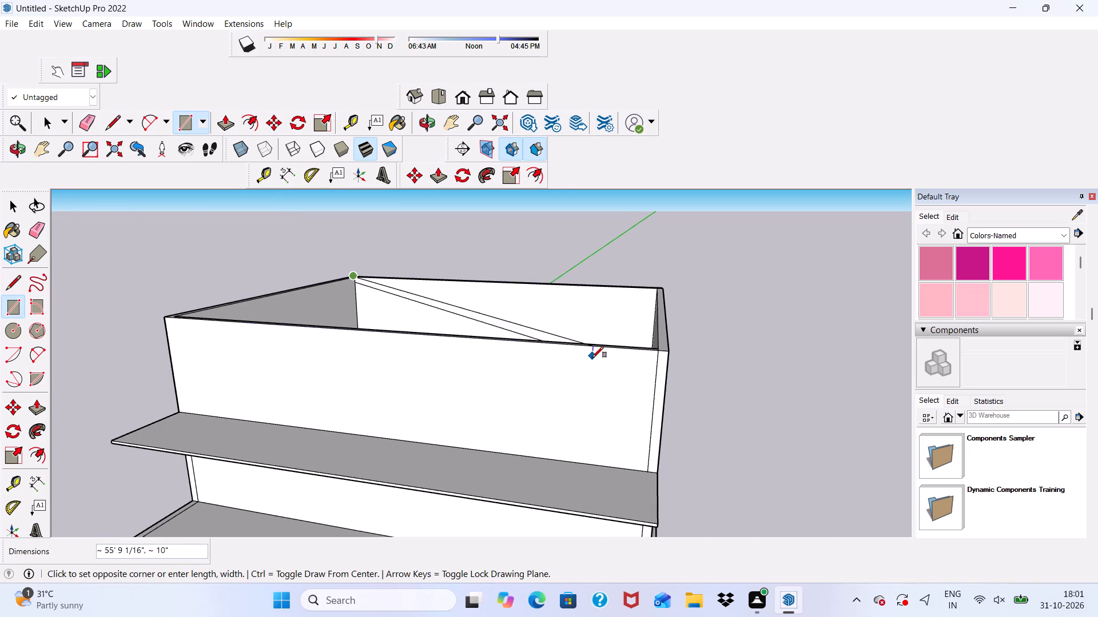
pyautogui.scroll(-12, 606, 316)
pyautogui.moveTo(608, 418); pyautogui.dragTo(276, 412, button='middle')
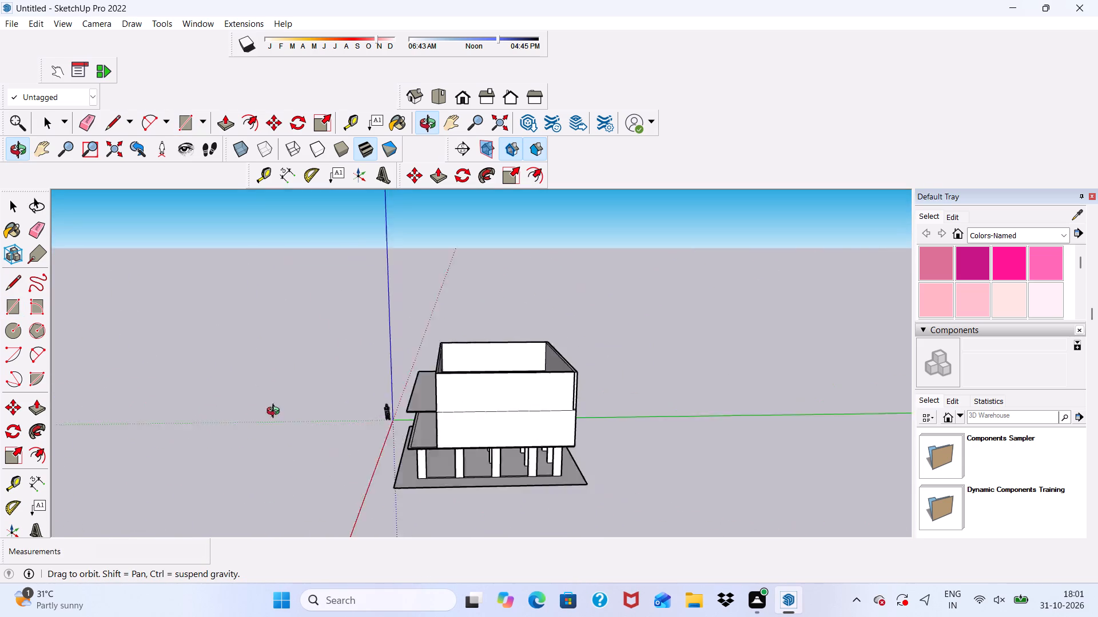
pyautogui.moveTo(276, 412); pyautogui.dragTo(231, 419, button='middle')
pyautogui.scroll(5, 315, 390)
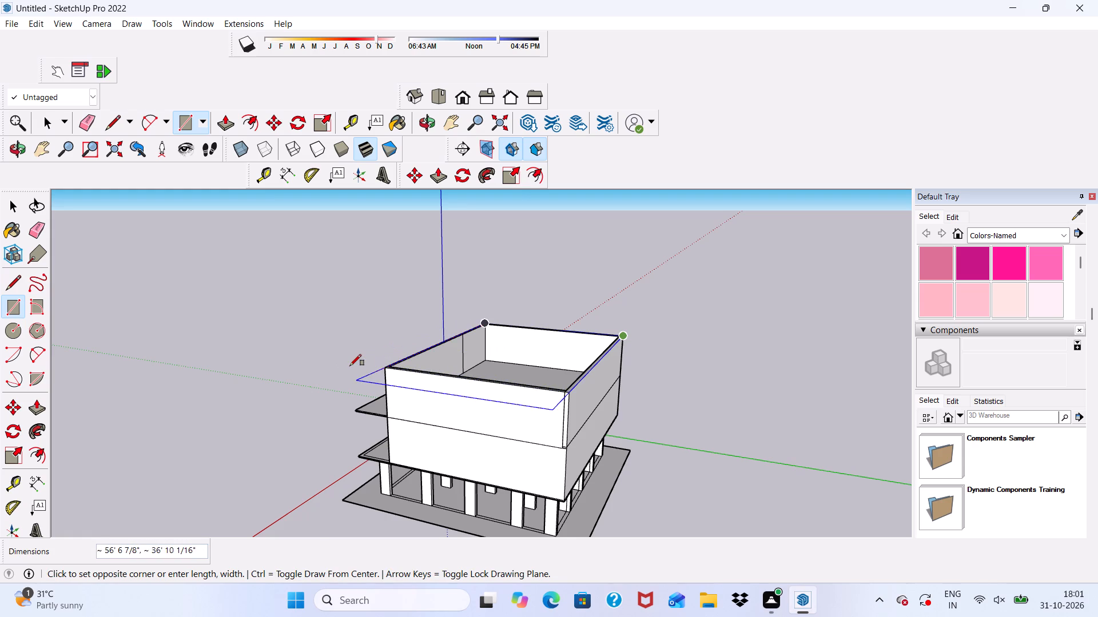
pyautogui.scroll(4, 353, 362)
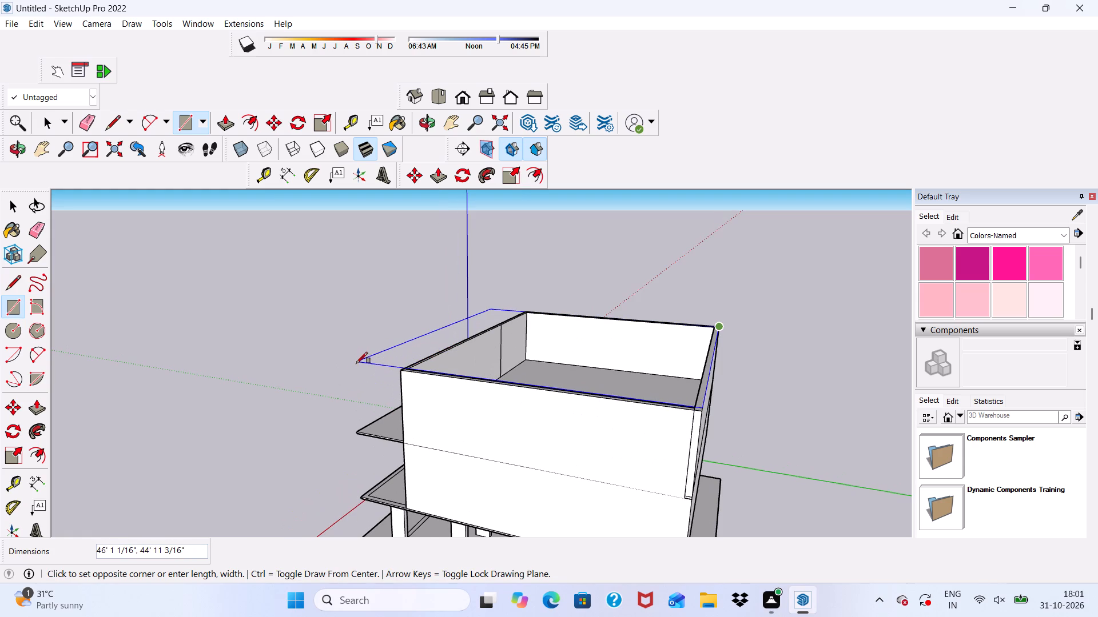
pyautogui.click(356, 365)
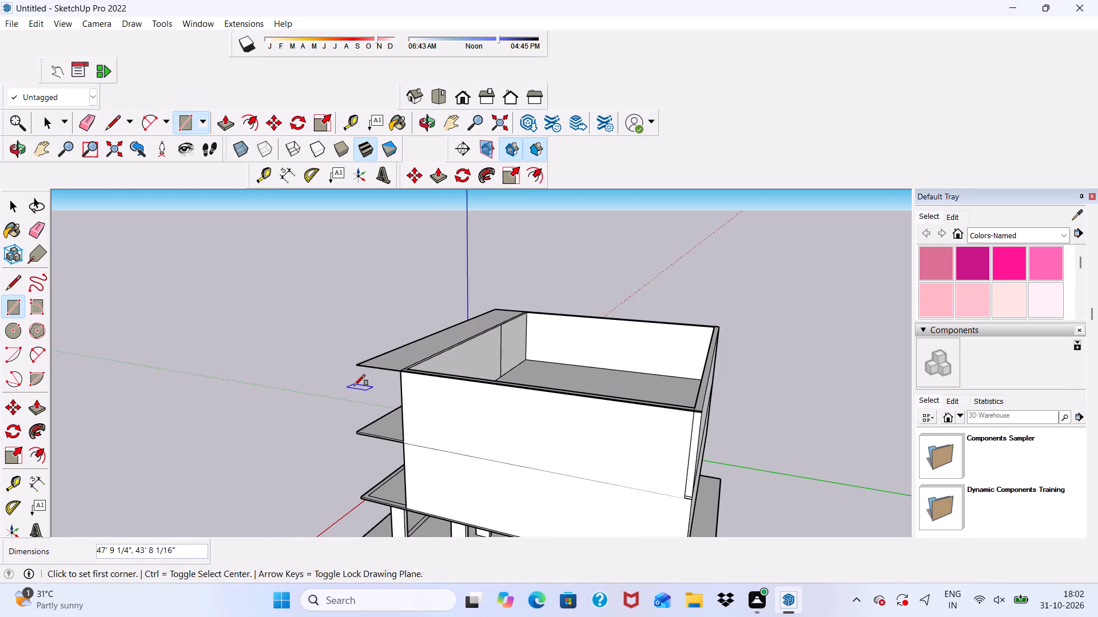
# Draw a rectangle about 44' 4" by 35' 7" between opposite inner corners of the upper walls to close the roof opening.
pyautogui.moveTo(354, 386); pyautogui.dragTo(543, 424, button='middle')
pyautogui.press('space')
pyautogui.scroll(2, 512, 390)
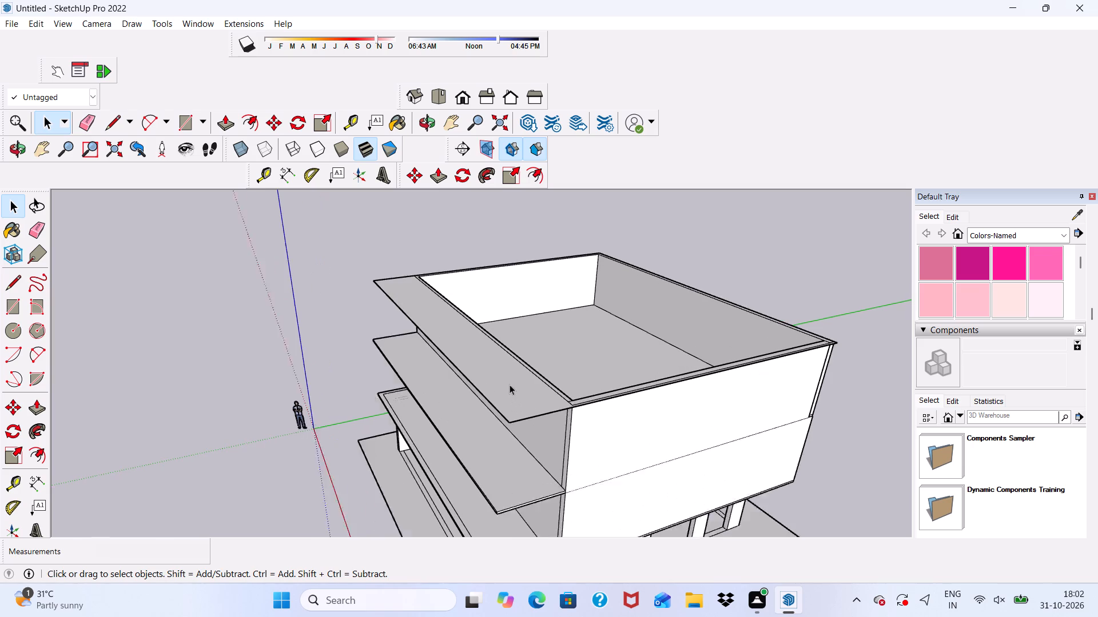
pyautogui.scroll(2, 510, 384)
pyautogui.moveTo(509, 380); pyautogui.dragTo(459, 412, button='middle')
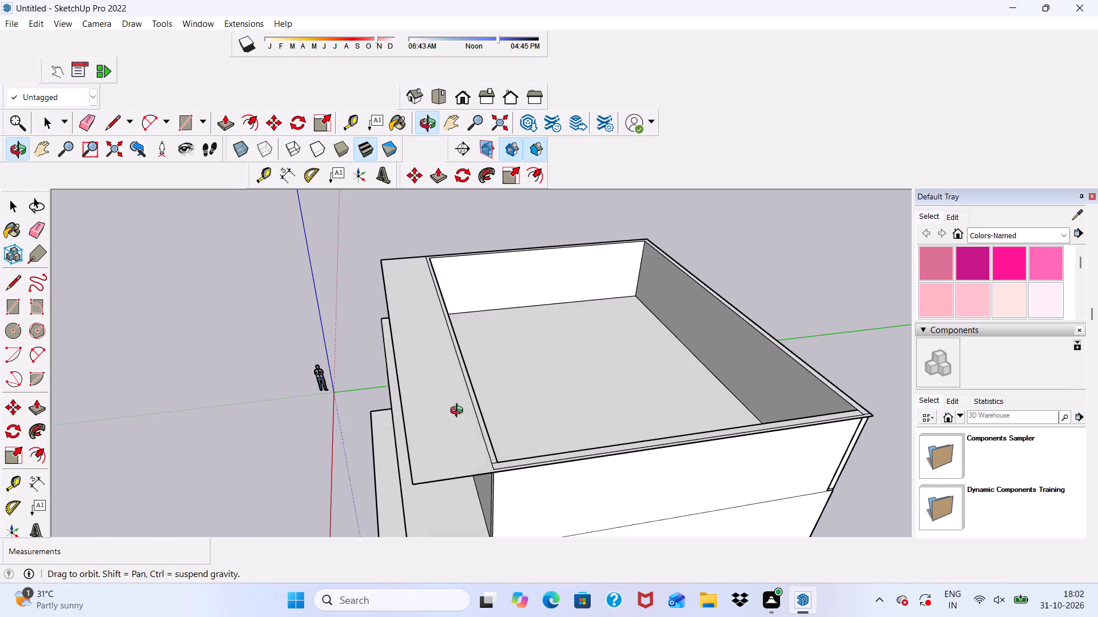
pyautogui.moveTo(459, 412); pyautogui.dragTo(458, 414, button='middle')
pyautogui.click(185, 126)
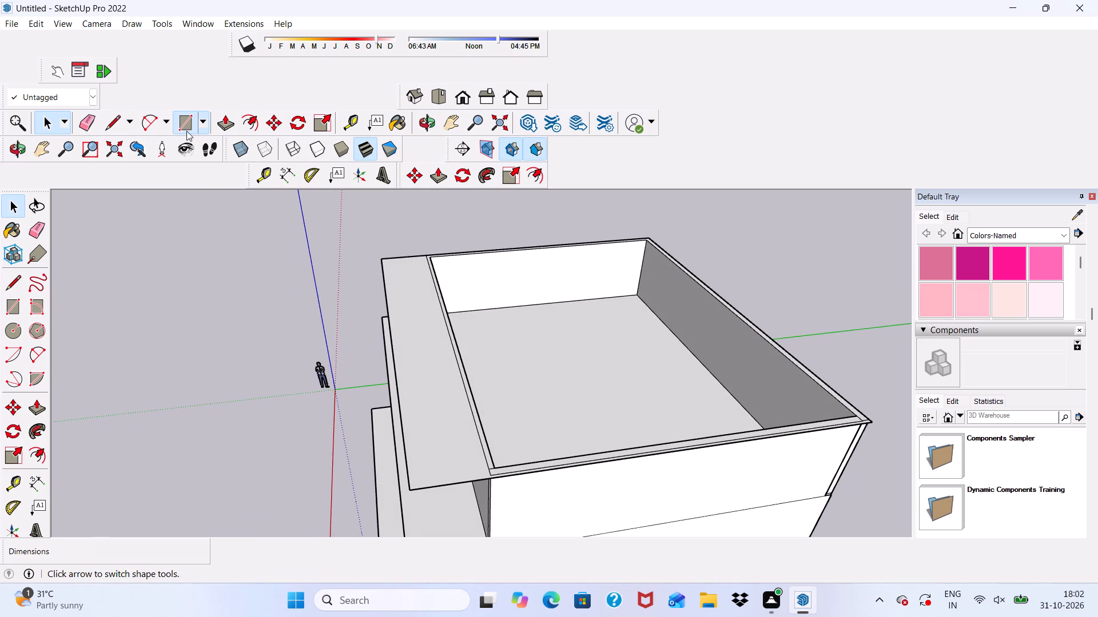
pyautogui.scroll(4, 534, 452)
pyautogui.scroll(9, 483, 475)
pyautogui.scroll(3, 395, 522)
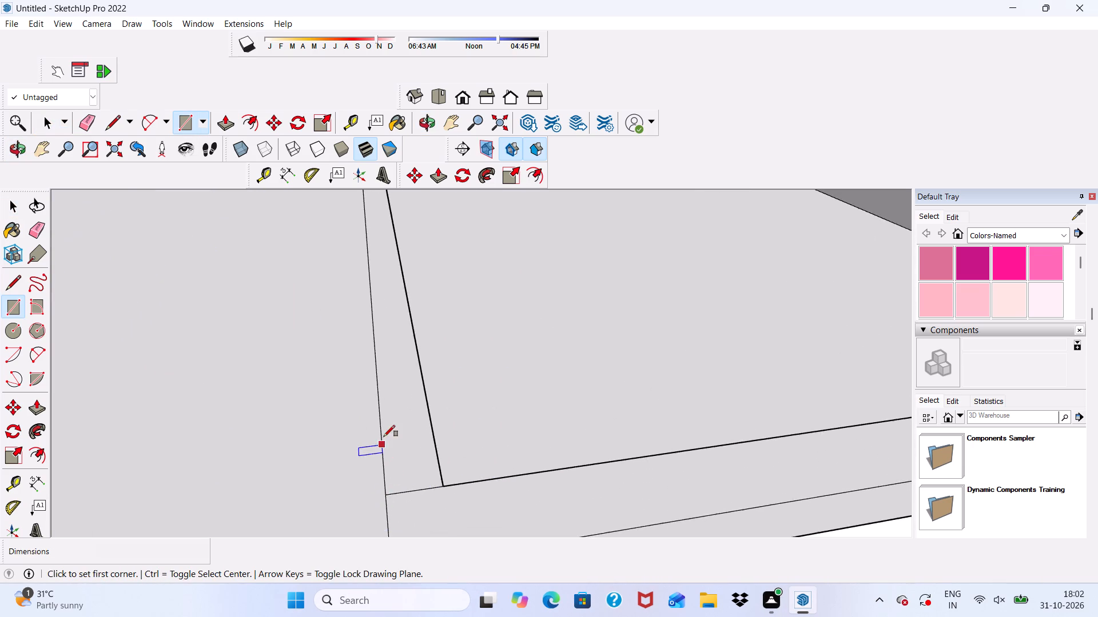
pyautogui.scroll(-6, 384, 436)
pyautogui.scroll(5, 403, 464)
pyautogui.click(427, 458)
pyautogui.scroll(-6, 421, 466)
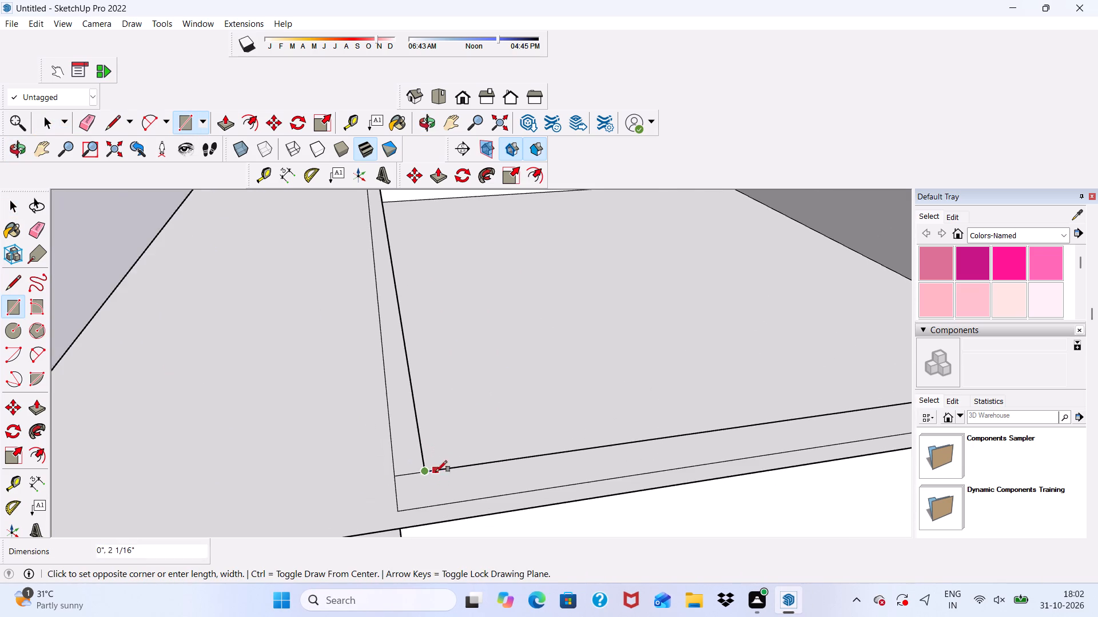
pyautogui.scroll(-14, 412, 493)
pyautogui.scroll(-11, 356, 412)
pyautogui.scroll(6, 514, 370)
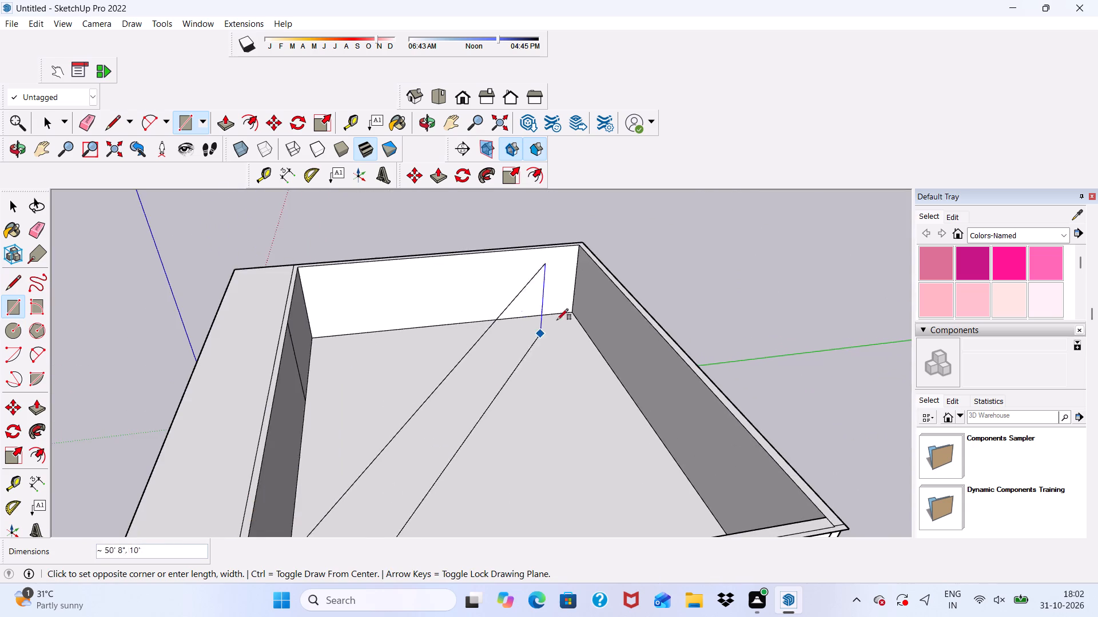
pyautogui.scroll(6, 590, 249)
pyautogui.click(576, 252)
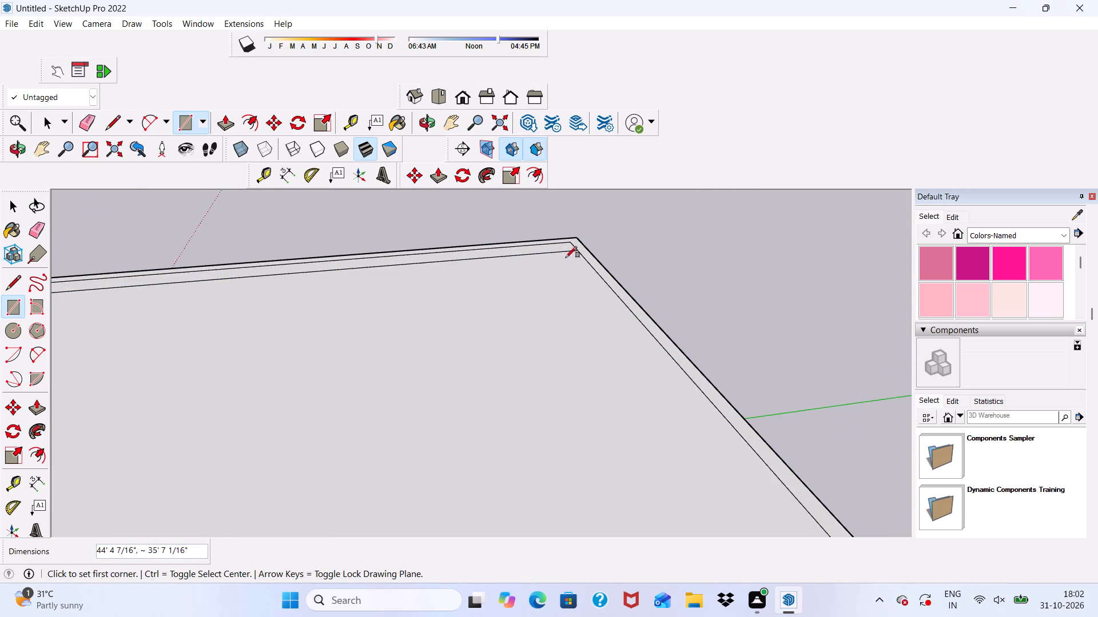
# Erase one of the thin parallel edges on the roof along the side wall nearer the origin.
pyautogui.scroll(-9, 532, 282)
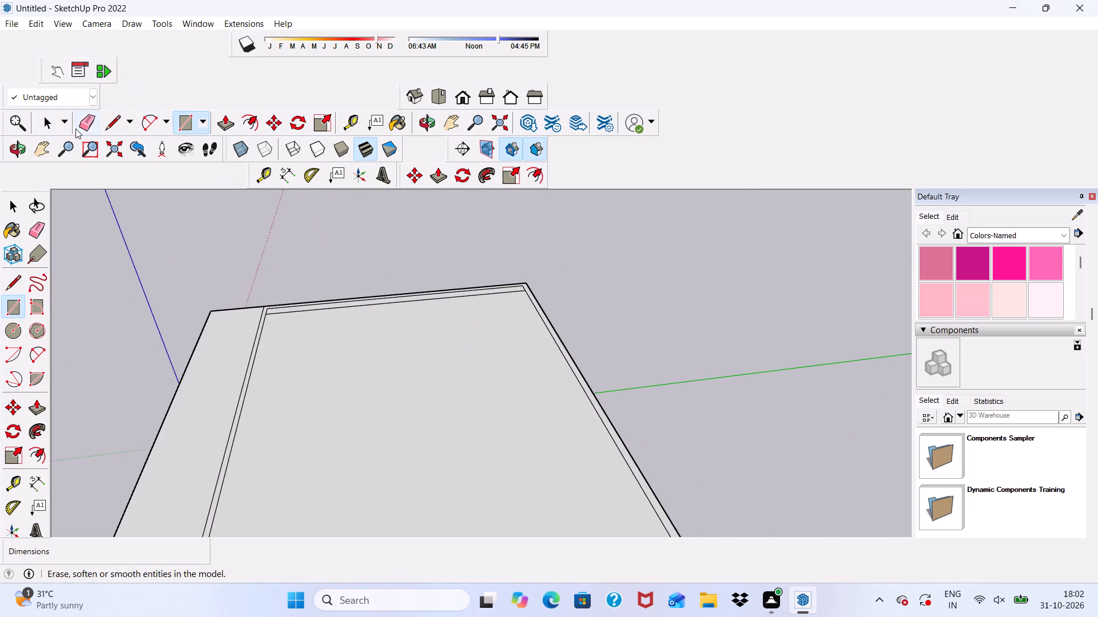
pyautogui.click(75, 129)
pyautogui.scroll(8, 300, 361)
pyautogui.click(304, 290)
pyautogui.scroll(-4, 230, 291)
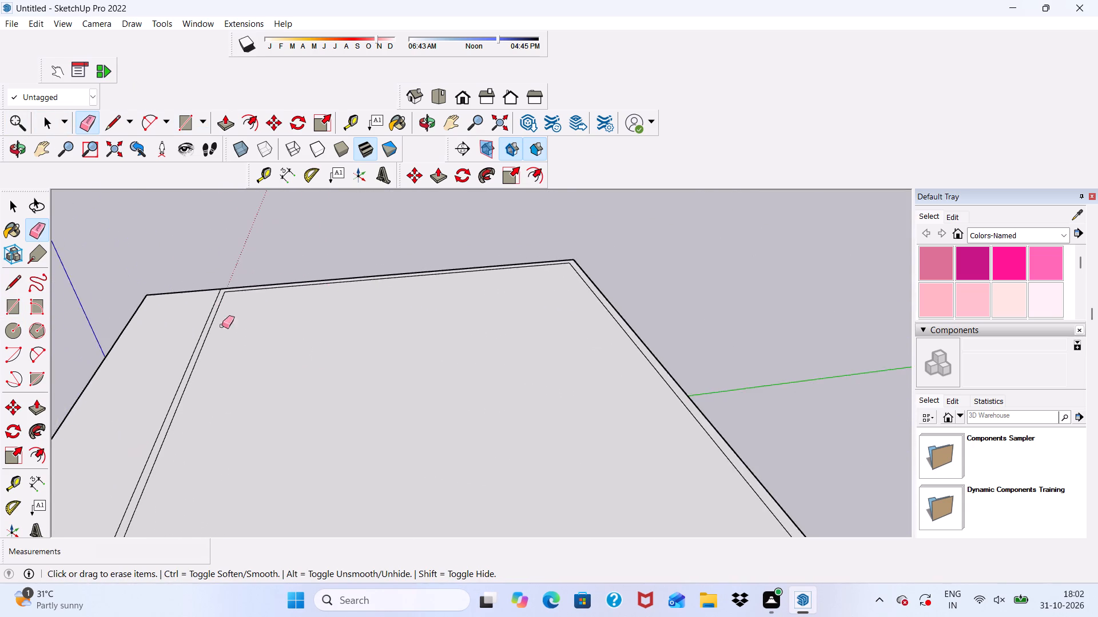
# Erase the short edge joining the inner and outer wall outlines on the roof at the front corner farther from the origin.
pyautogui.scroll(-7, 222, 326)
pyautogui.moveTo(379, 451); pyautogui.dragTo(308, 462, button='middle')
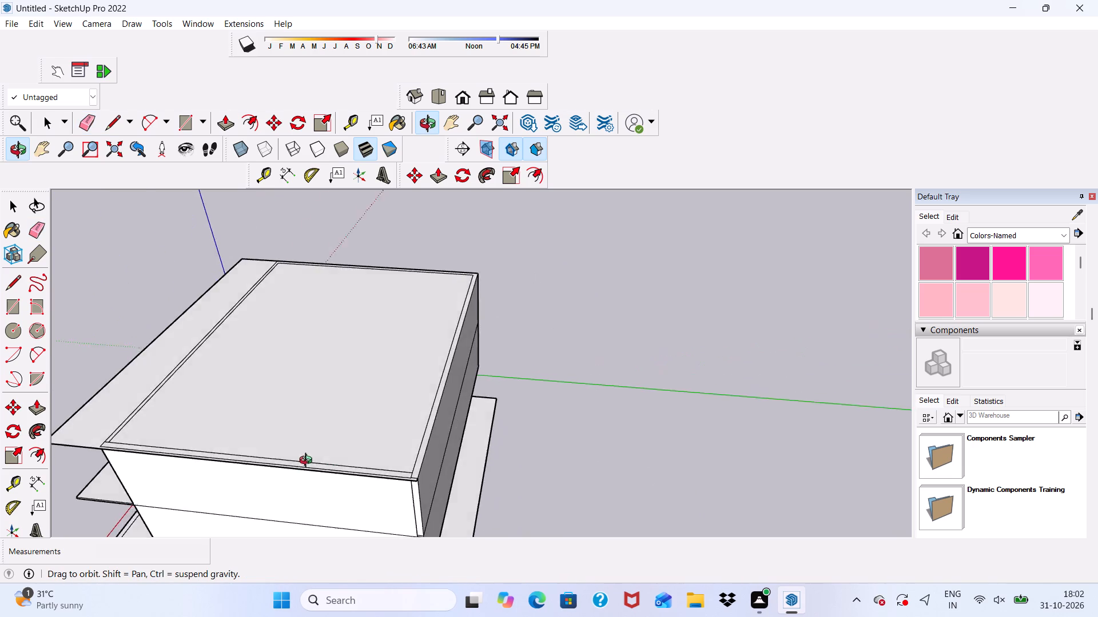
pyautogui.moveTo(308, 462); pyautogui.dragTo(393, 407, button='middle')
pyautogui.scroll(13, 209, 414)
pyautogui.click(133, 459)
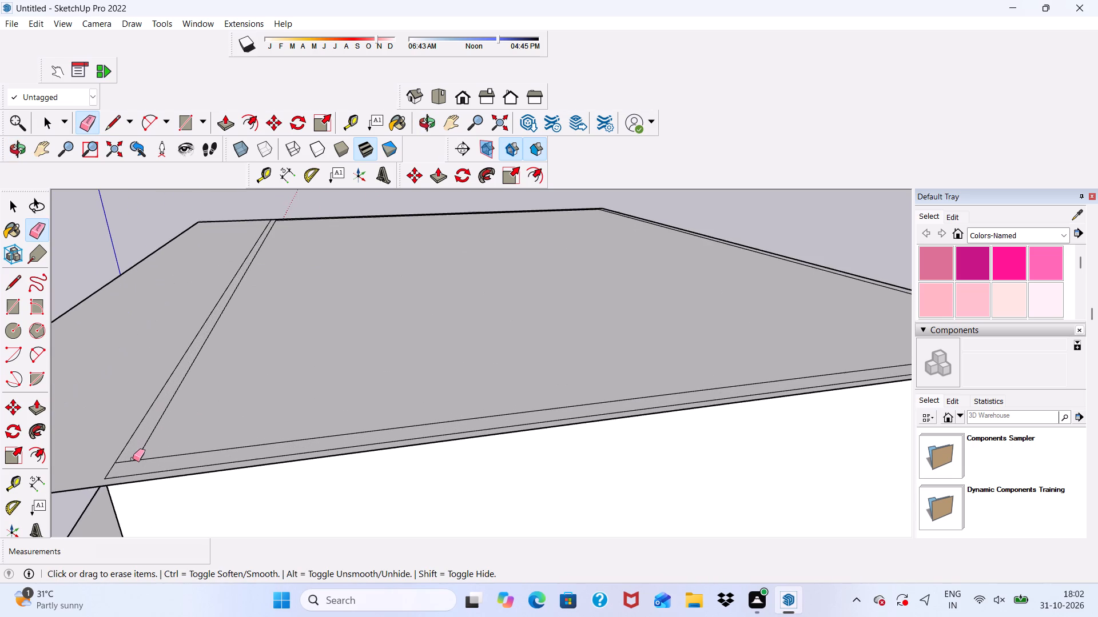
pyautogui.click(133, 459)
pyautogui.moveTo(129, 457); pyautogui.dragTo(124, 464)
# Examine the roof's edge and remaining outline lines along the side wall farther from the origin, from above and below.
pyautogui.scroll(-4, 130, 444)
pyautogui.moveTo(172, 473); pyautogui.dragTo(148, 364, button='middle')
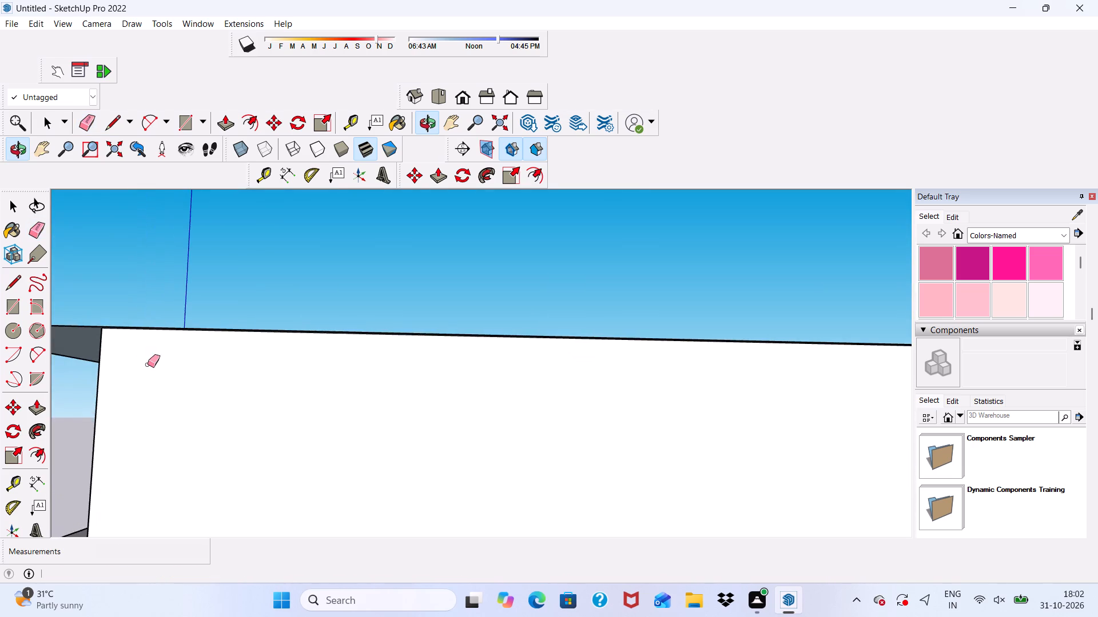
pyautogui.press('space')
pyautogui.scroll(15, 151, 325)
pyautogui.moveTo(185, 338); pyautogui.dragTo(206, 460, button='middle')
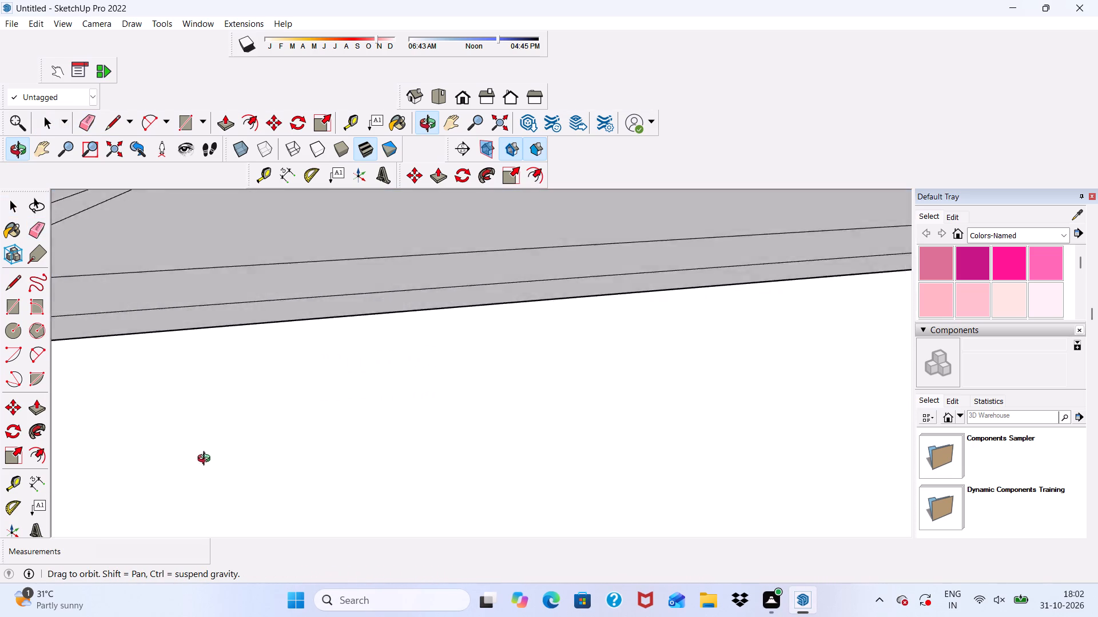
pyautogui.moveTo(206, 460); pyautogui.dragTo(459, 378, button='middle')
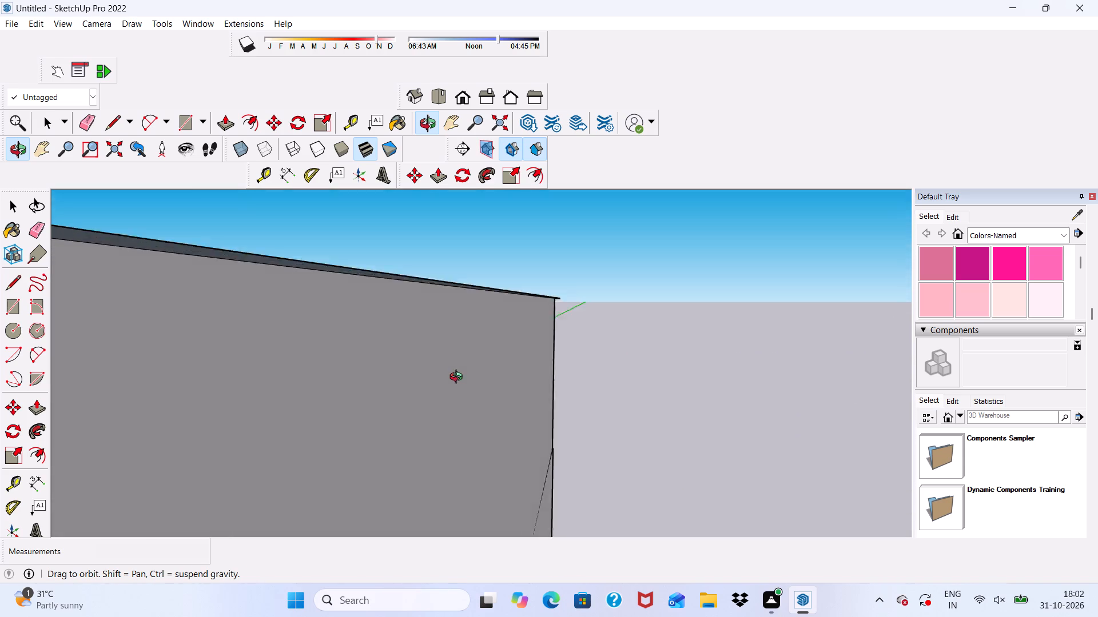
pyautogui.moveTo(459, 378); pyautogui.dragTo(439, 340, button='middle')
pyautogui.scroll(5, 436, 336)
pyautogui.moveTo(419, 332); pyautogui.dragTo(251, 391, button='middle')
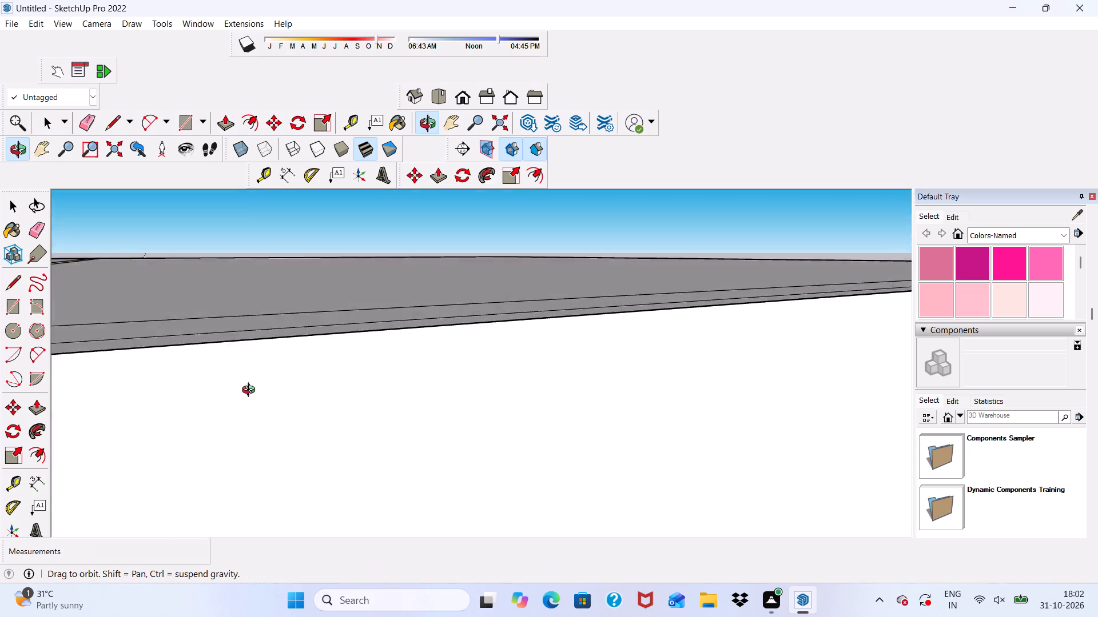
pyautogui.moveTo(251, 391); pyautogui.dragTo(136, 468, button='middle')
pyautogui.scroll(-4, 197, 330)
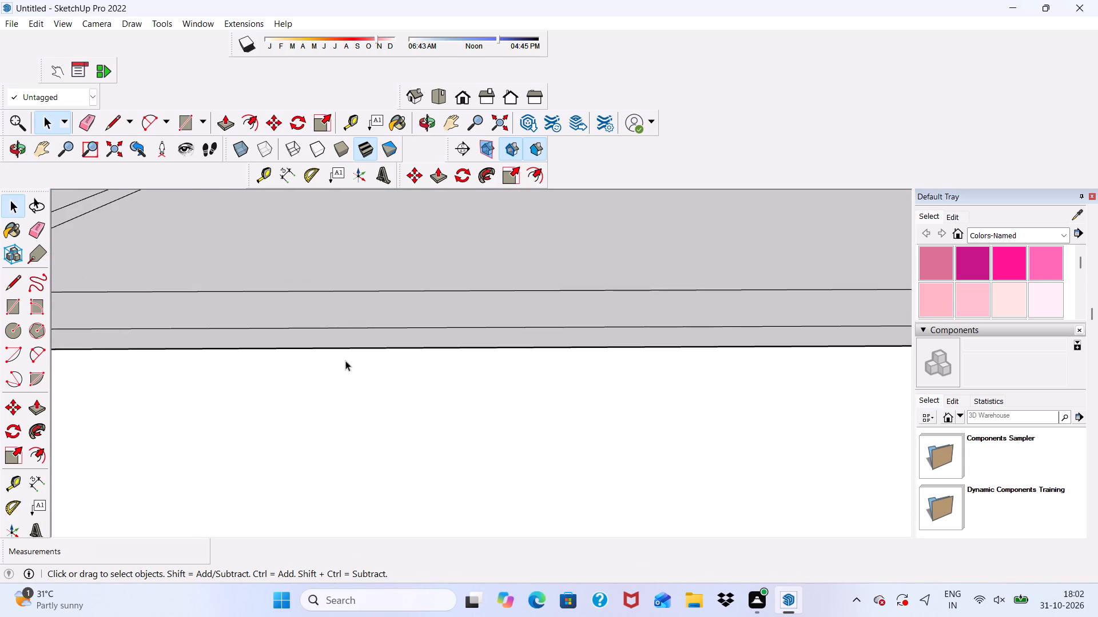
pyautogui.scroll(-8, 345, 360)
pyautogui.moveTo(335, 395); pyautogui.dragTo(299, 246, button='middle')
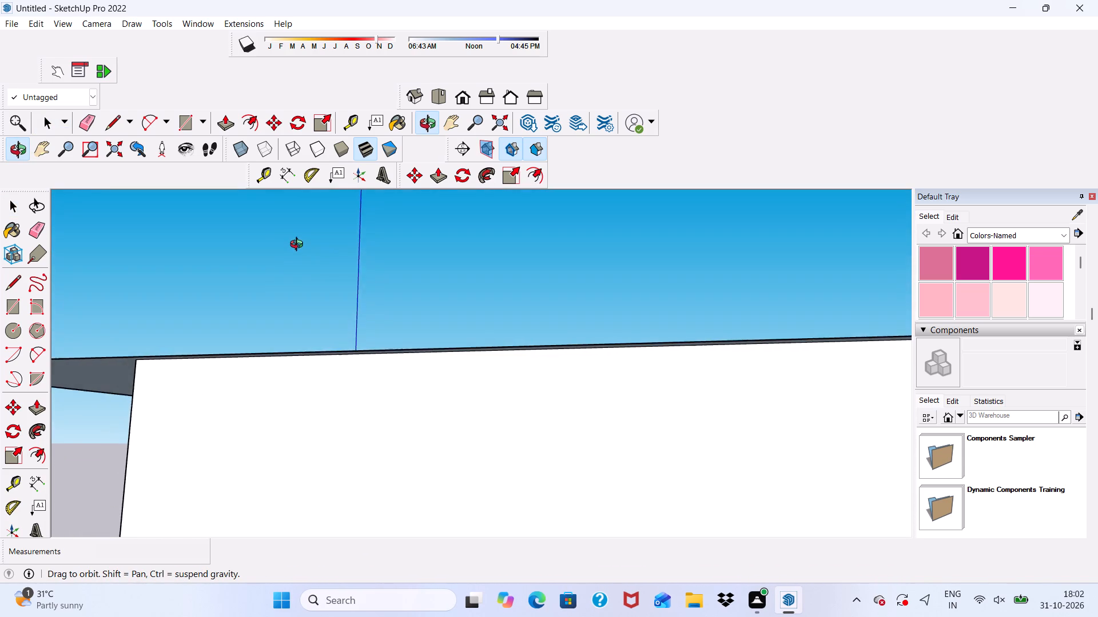
pyautogui.moveTo(299, 246); pyautogui.dragTo(276, 382, button='middle')
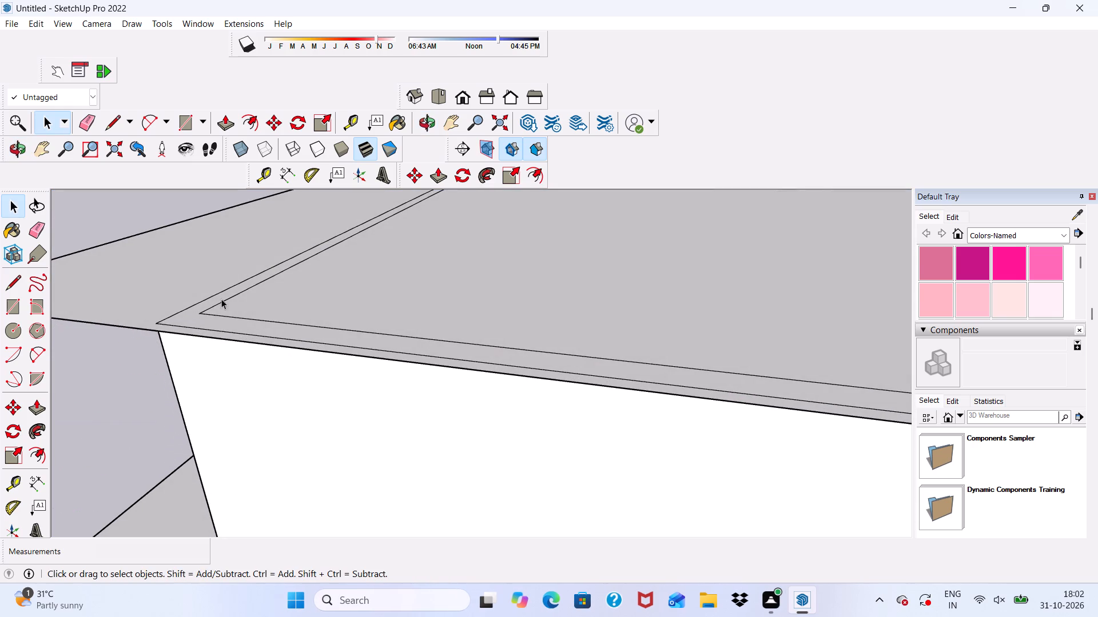
# Draw a line along the roof from the outer wall outline's corner to the slab's side edge.
pyautogui.scroll(6, 178, 322)
pyautogui.click(113, 114)
pyautogui.scroll(3, 156, 335)
pyautogui.click(142, 322)
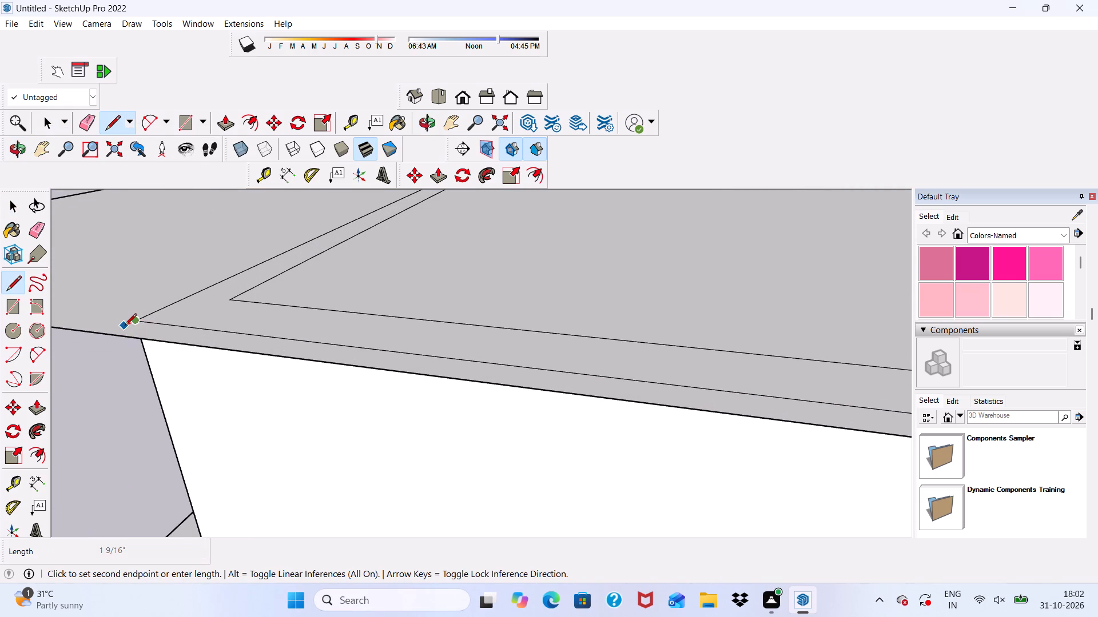
pyautogui.scroll(11, 125, 326)
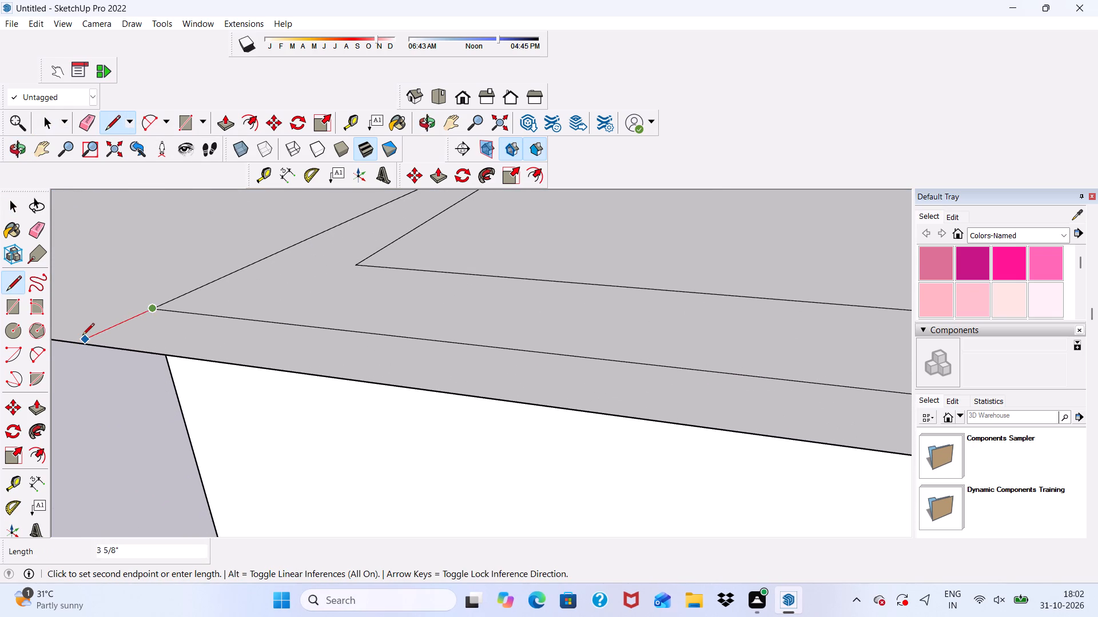
pyautogui.scroll(8, 82, 335)
pyautogui.scroll(-11, 169, 329)
pyautogui.scroll(1, 290, 396)
pyautogui.moveTo(291, 396); pyautogui.dragTo(688, 389, button='middle')
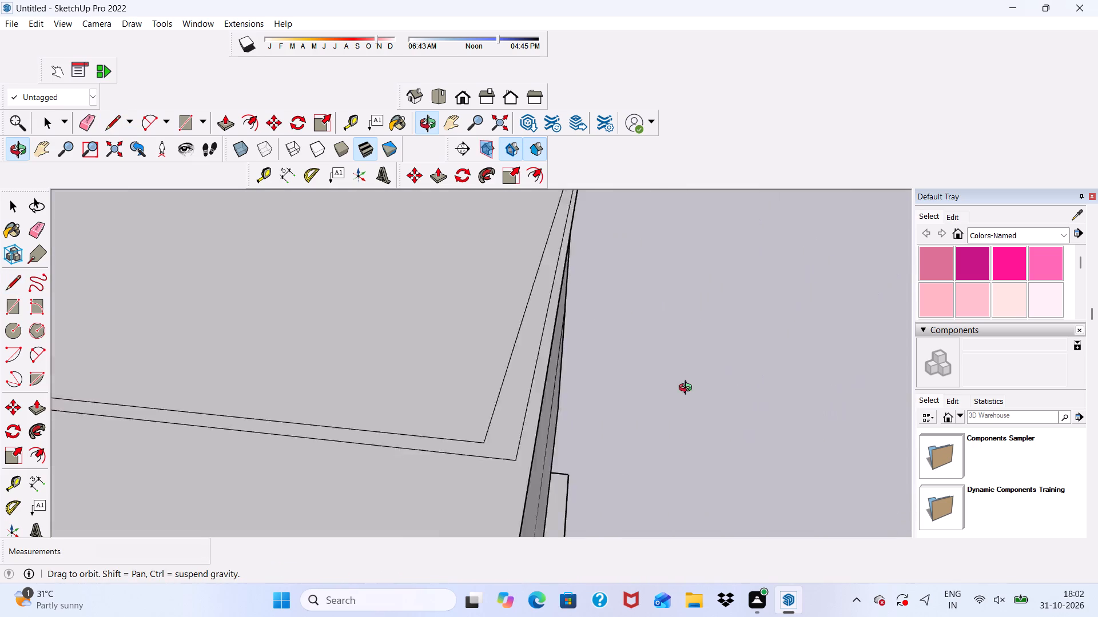
pyautogui.moveTo(688, 389); pyautogui.dragTo(693, 389, button='middle')
pyautogui.scroll(5, 614, 436)
pyautogui.scroll(-6, 533, 414)
pyautogui.scroll(4, 507, 444)
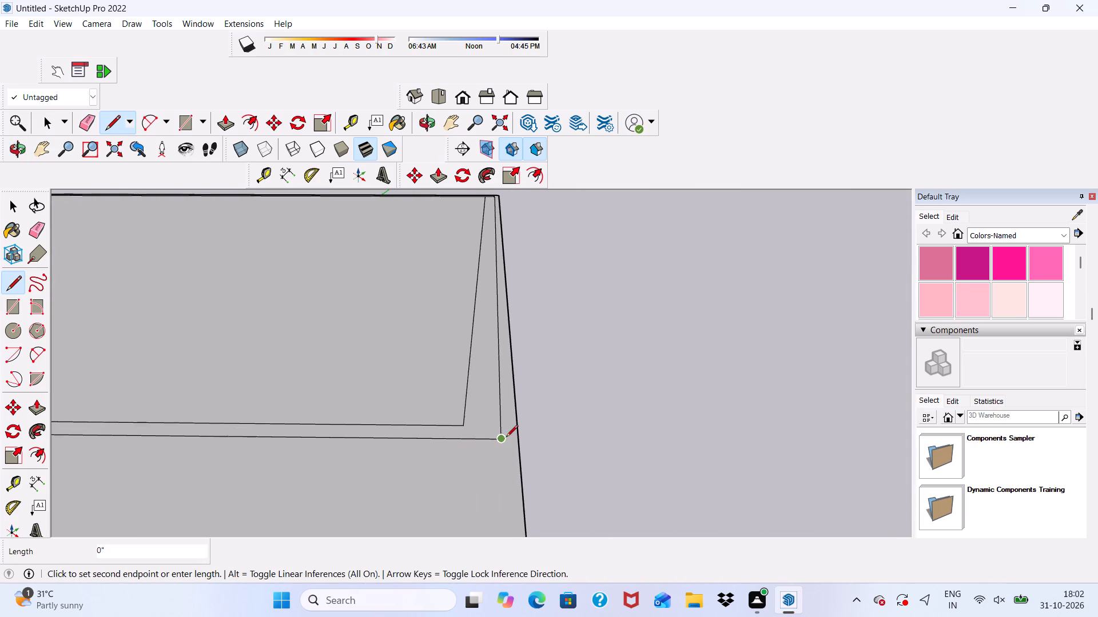
pyautogui.scroll(11, 507, 438)
pyautogui.click(527, 438)
# Erase the roof's outer side edge to remove the narrow strip projecting past the side wall behind the new line.
pyautogui.scroll(-3, 506, 382)
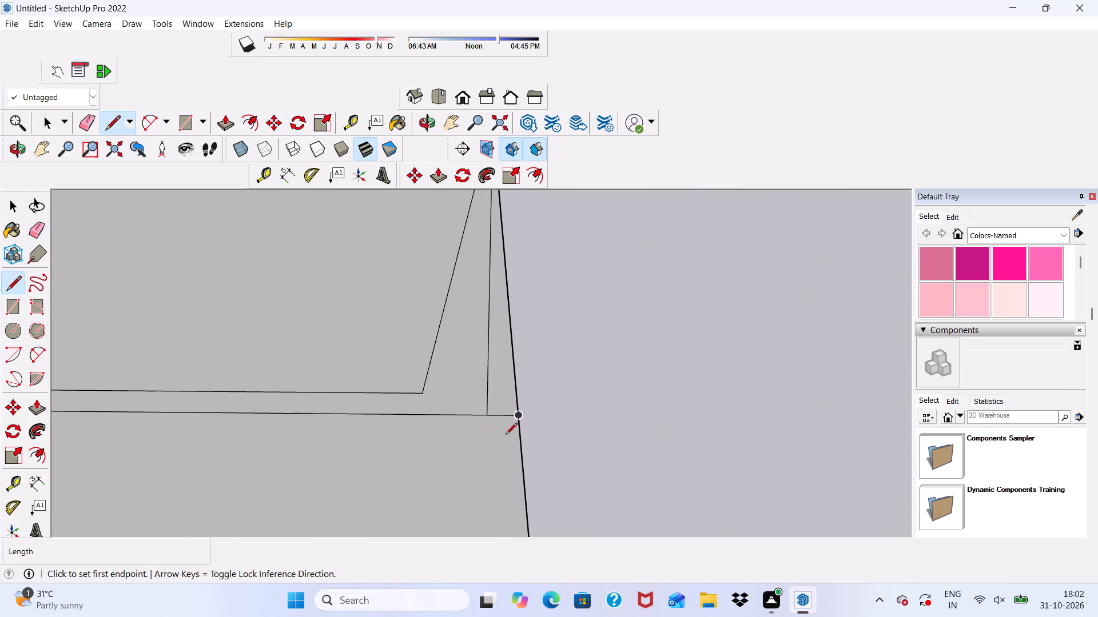
pyautogui.scroll(-7, 506, 435)
pyautogui.moveTo(518, 459); pyautogui.dragTo(457, 458, button='middle')
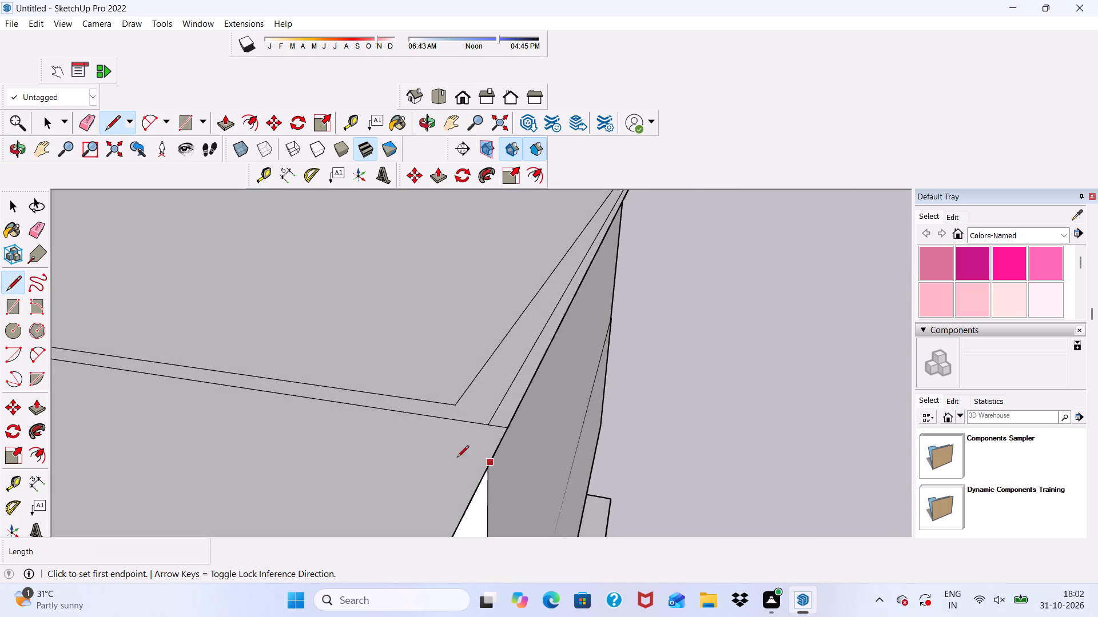
pyautogui.scroll(1, 465, 433)
pyautogui.scroll(-4, 475, 400)
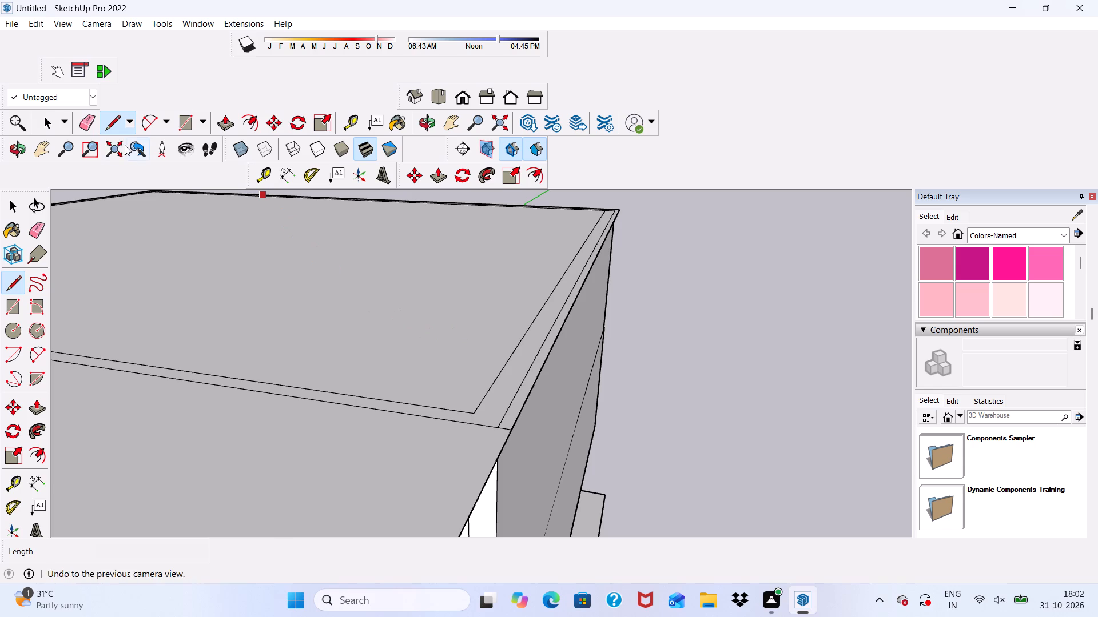
pyautogui.click(81, 121)
pyautogui.scroll(3, 602, 459)
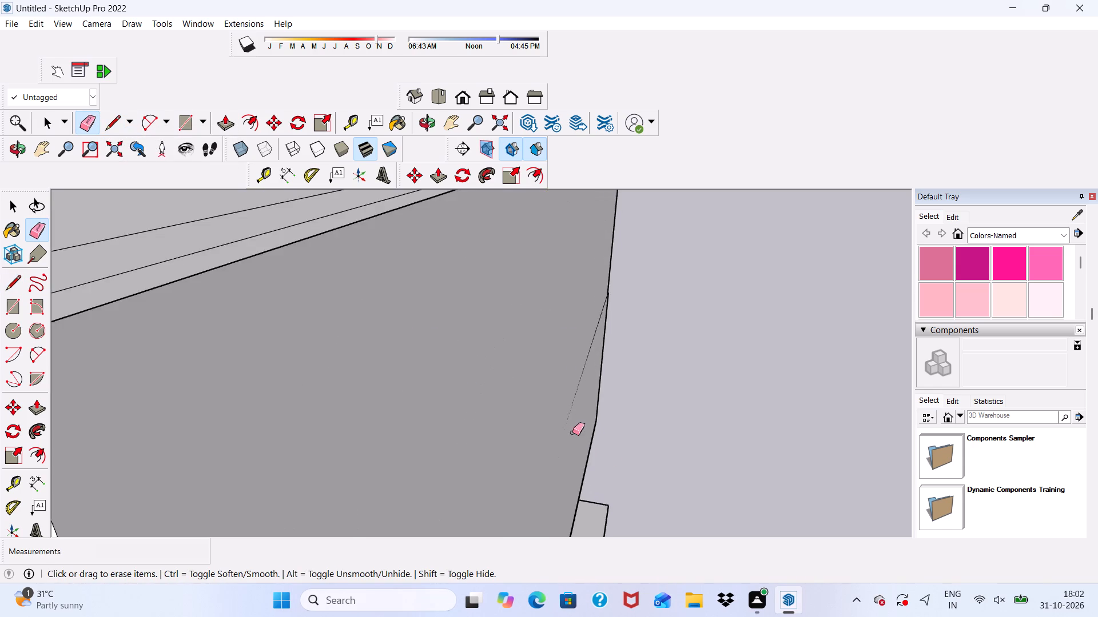
pyautogui.scroll(-4, 504, 411)
pyautogui.scroll(5, 419, 384)
pyautogui.click(371, 374)
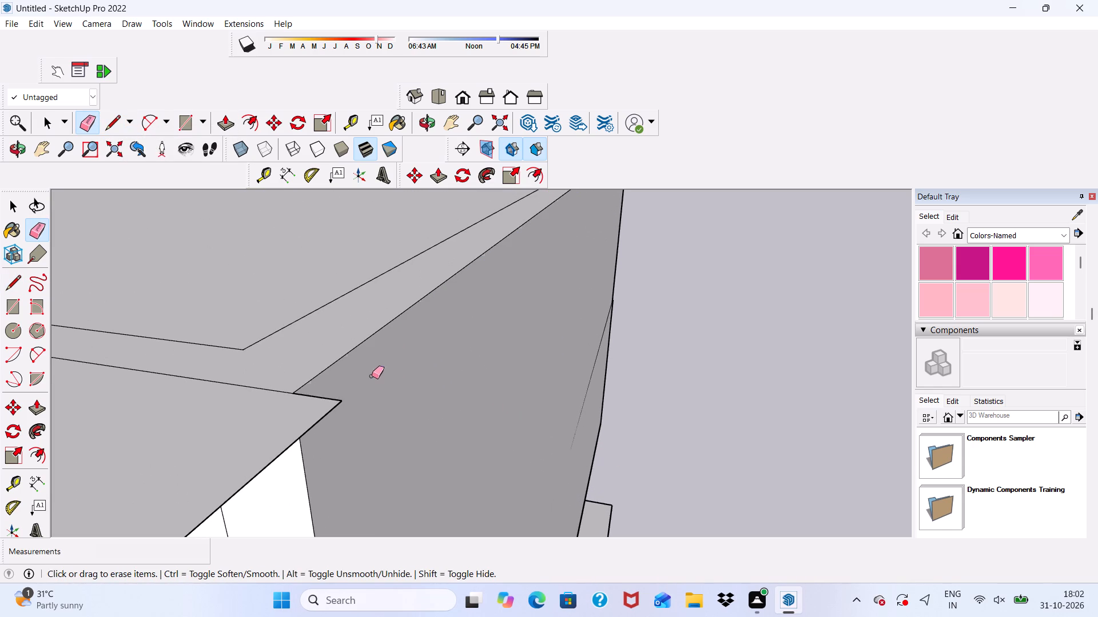
# Erase the short stray edge left hanging at the roof corner where the narrow strip was removed.
pyautogui.scroll(-18, 360, 379)
pyautogui.moveTo(587, 384); pyautogui.dragTo(305, 439, button='middle')
pyautogui.scroll(10, 443, 301)
pyautogui.scroll(4, 380, 281)
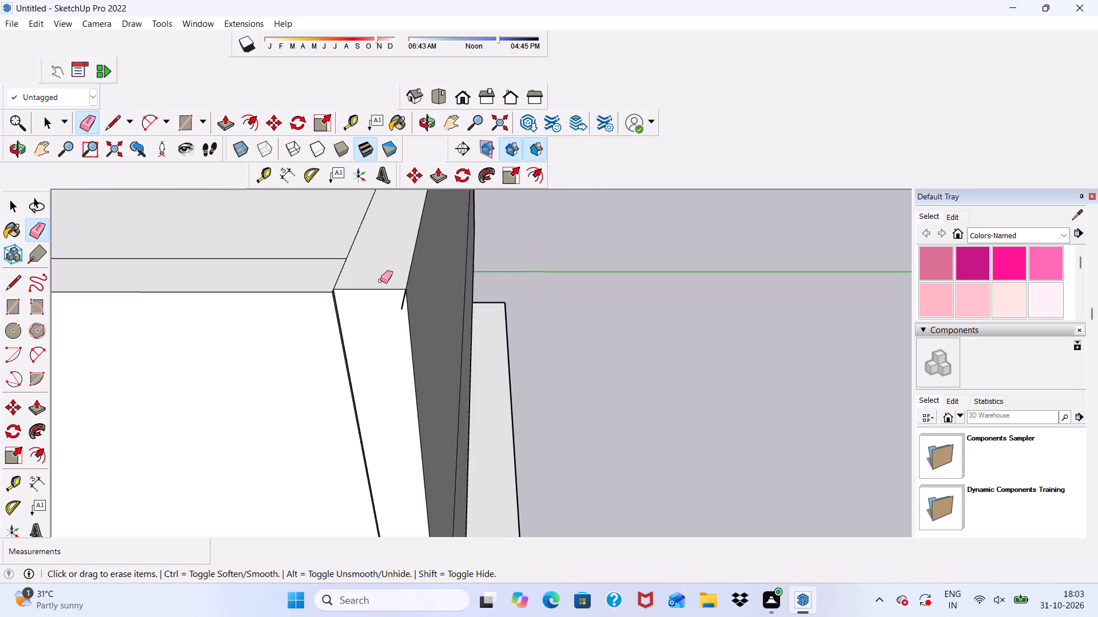
pyautogui.scroll(4, 413, 297)
pyautogui.click(398, 308)
# Push/Pull the narrow wall-end face at the upper corner out about 11/16" until flush with the adjoining wall.
pyautogui.scroll(-6, 353, 314)
pyautogui.scroll(2, 344, 338)
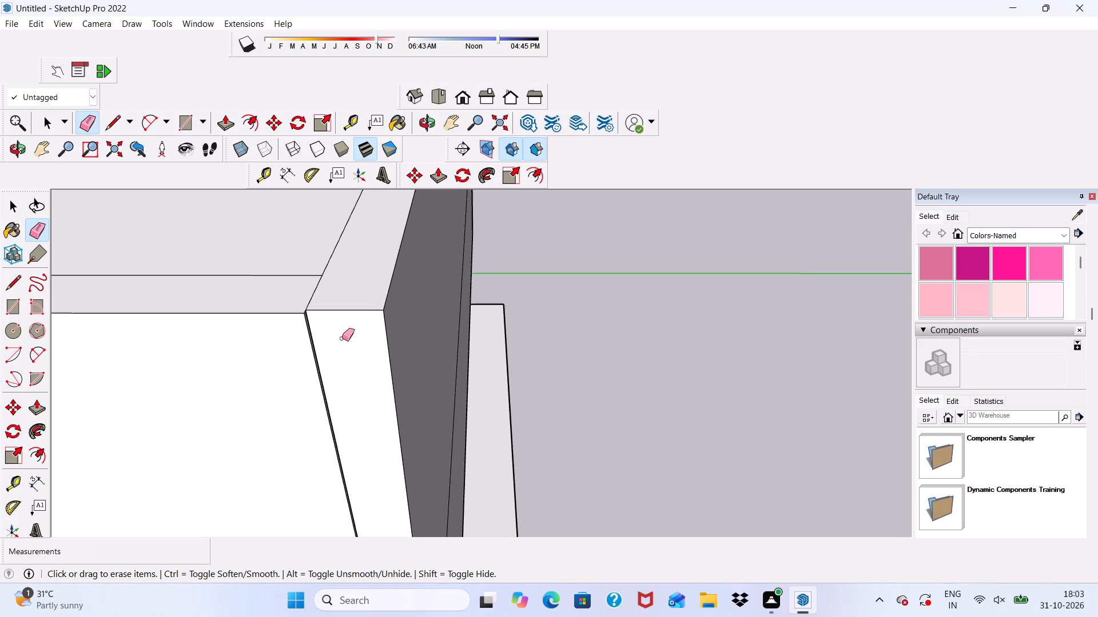
pyautogui.scroll(7, 342, 338)
pyautogui.moveTo(286, 314); pyautogui.dragTo(184, 369, button='middle')
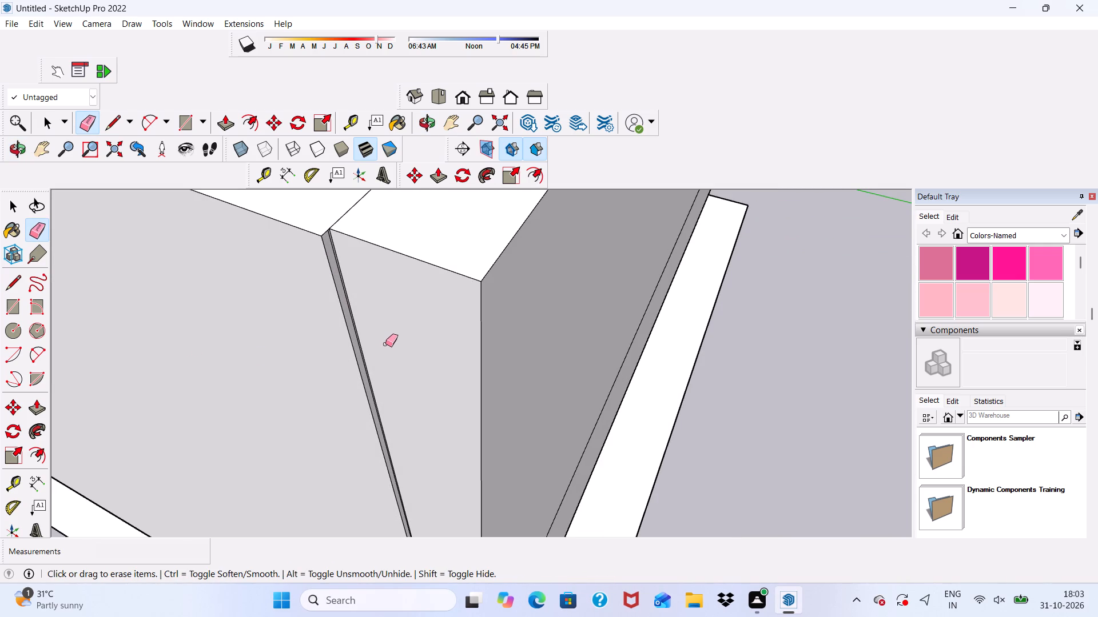
pyautogui.press('space')
pyautogui.click(390, 309)
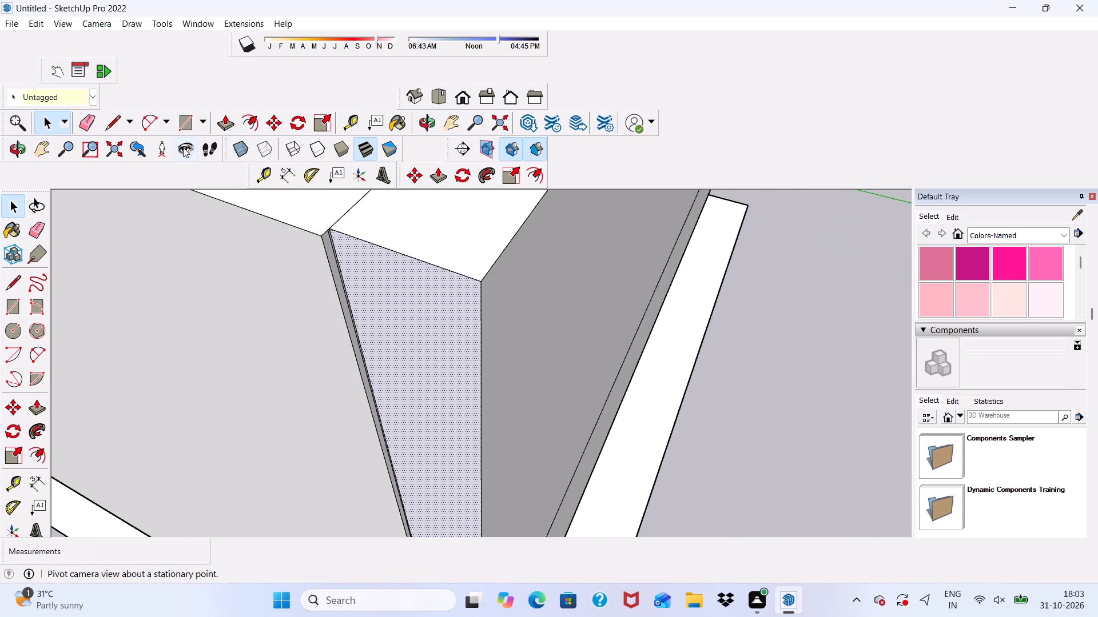
pyautogui.click(223, 118)
pyautogui.click(363, 274)
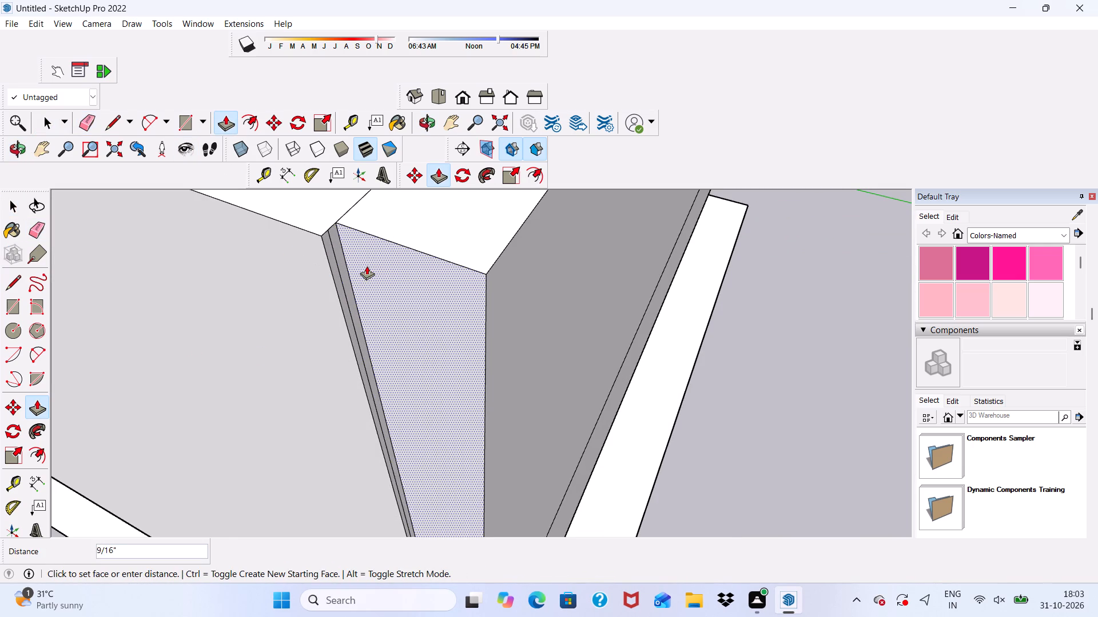
pyautogui.scroll(2, 300, 238)
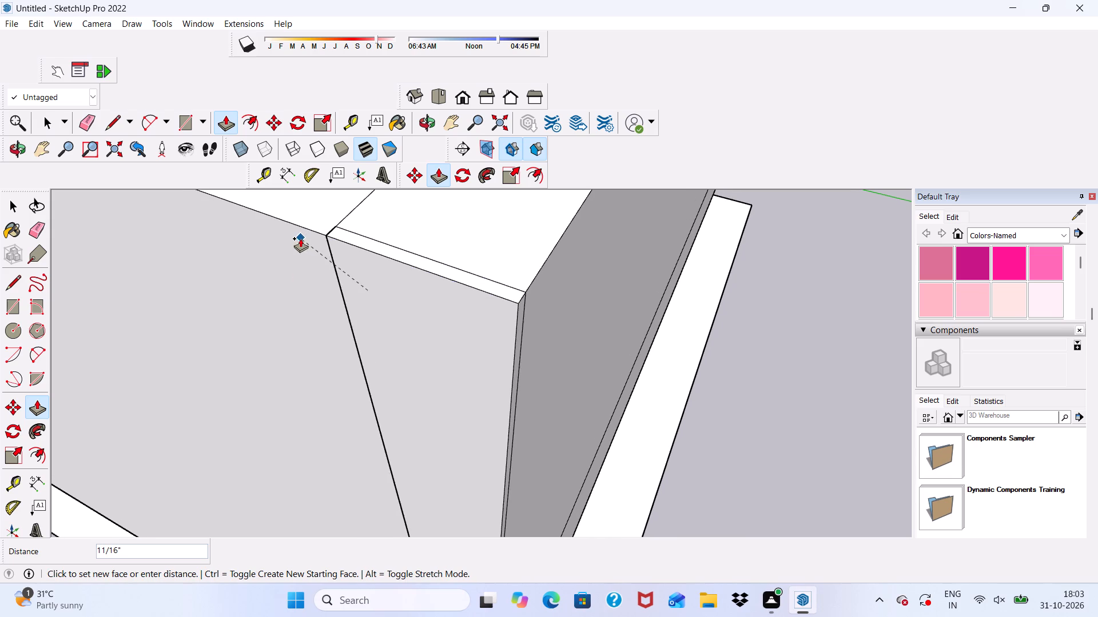
pyautogui.click(300, 238)
# Erase the seam edges on the top and side of the upper wall corner beside the extended face.
pyautogui.click(80, 110)
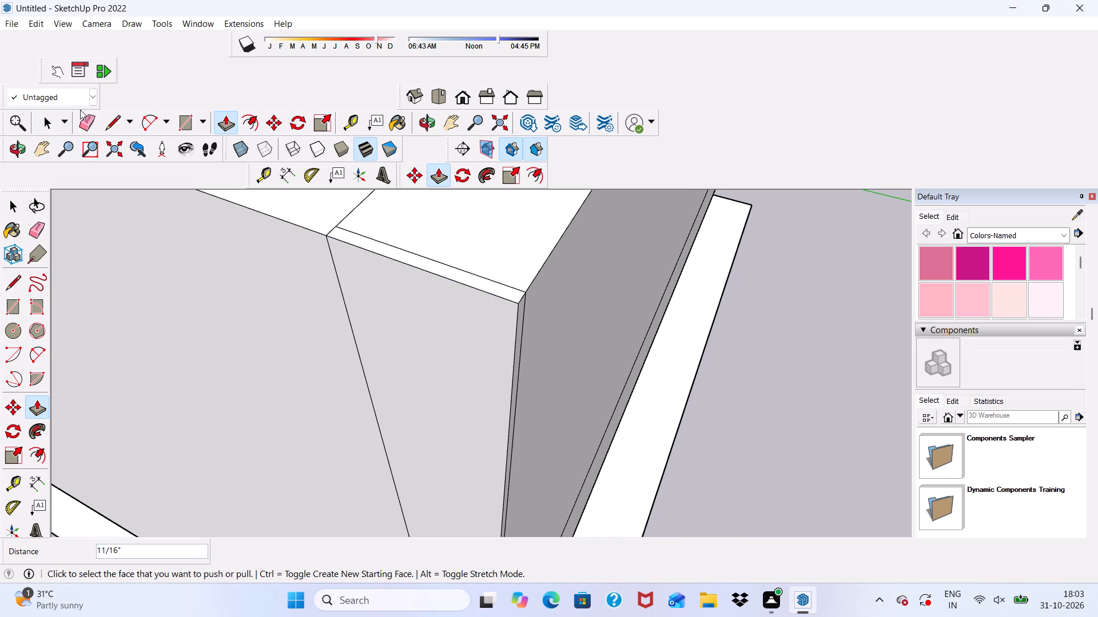
pyautogui.click(90, 114)
pyautogui.scroll(4, 422, 253)
pyautogui.moveTo(423, 254); pyautogui.dragTo(427, 264)
pyautogui.scroll(-4, 333, 234)
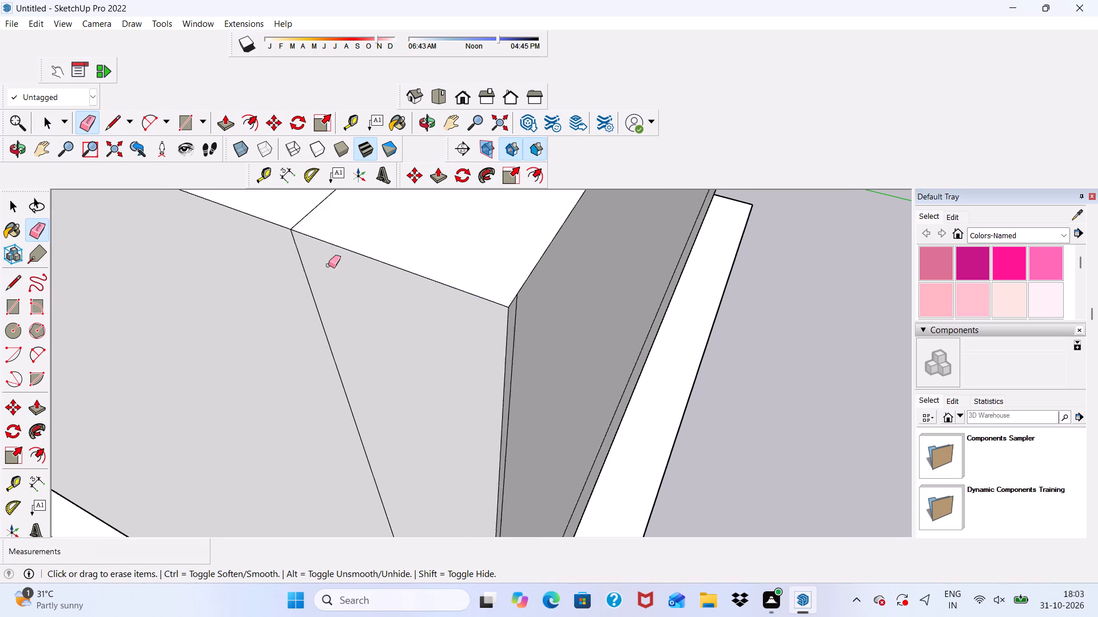
pyautogui.scroll(-2, 328, 265)
pyautogui.moveTo(413, 322); pyautogui.dragTo(344, 232, button='middle')
pyautogui.scroll(3, 507, 329)
pyautogui.moveTo(475, 297); pyautogui.dragTo(479, 303)
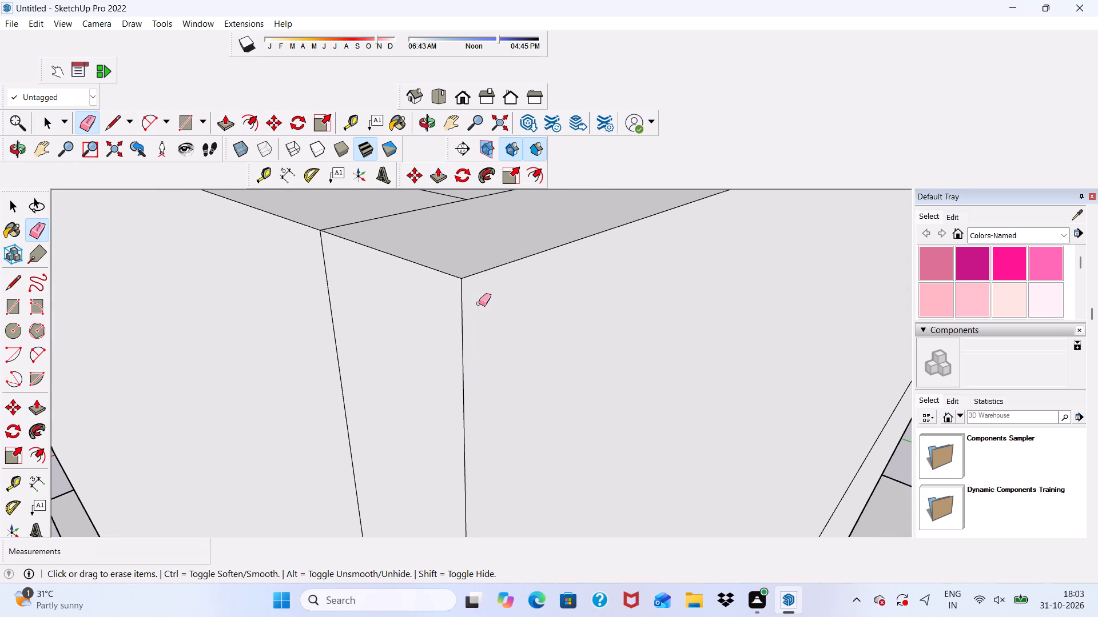
# Push/Pull the back face of the small corner recess below the upper wall out about 9/16" until flush.
pyautogui.scroll(-12, 343, 233)
pyautogui.scroll(-17, 405, 305)
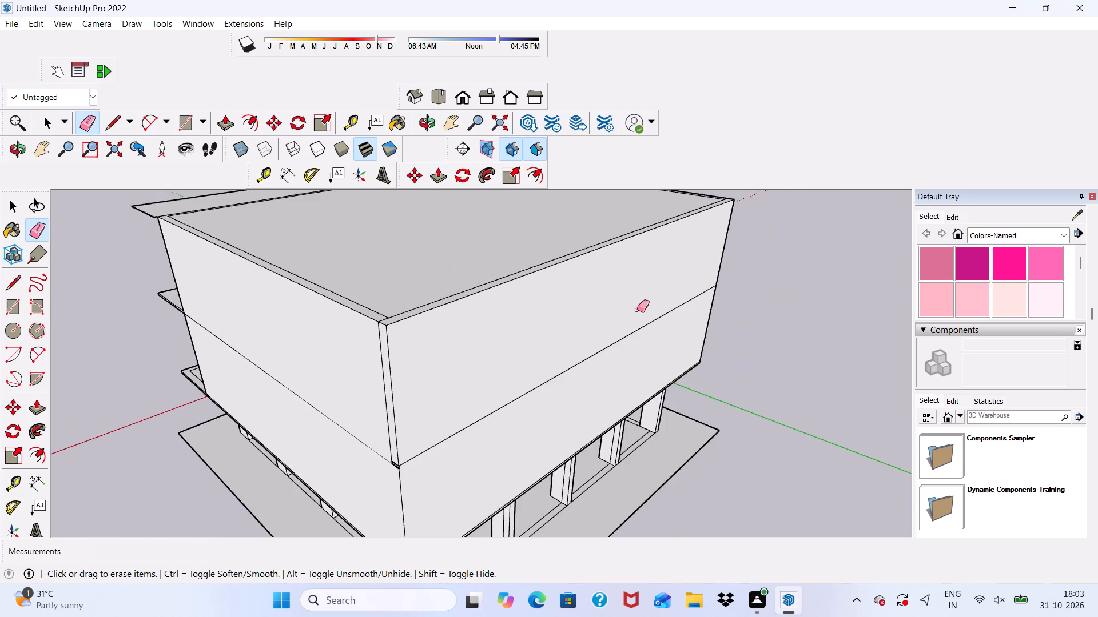
pyautogui.scroll(-4, 633, 299)
pyautogui.scroll(16, 489, 399)
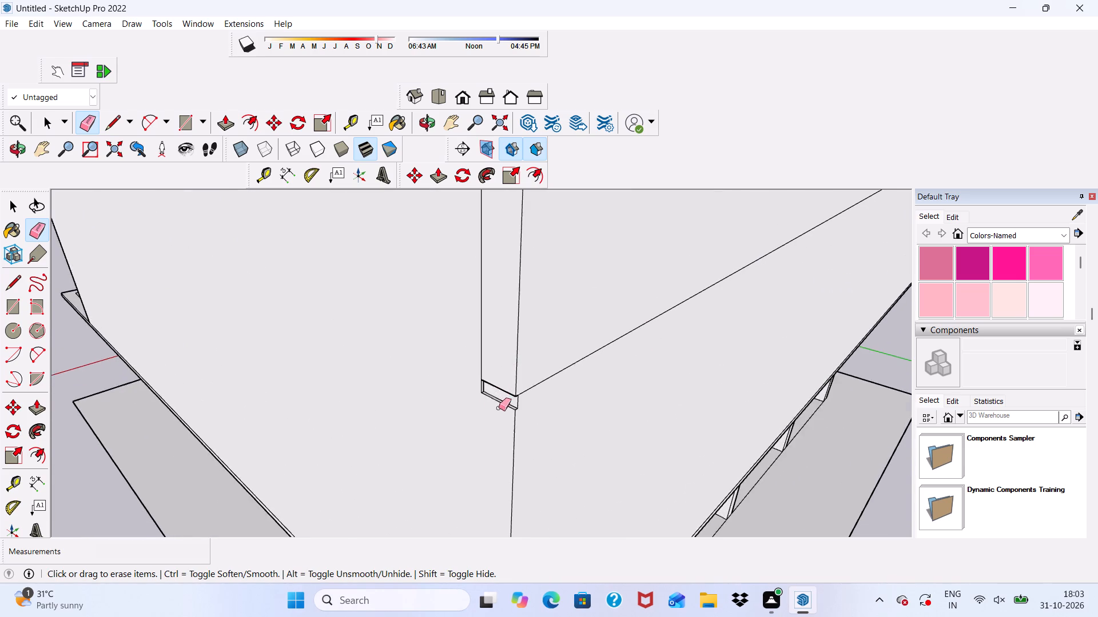
pyautogui.scroll(12, 499, 408)
pyautogui.press('space')
pyautogui.scroll(1, 492, 386)
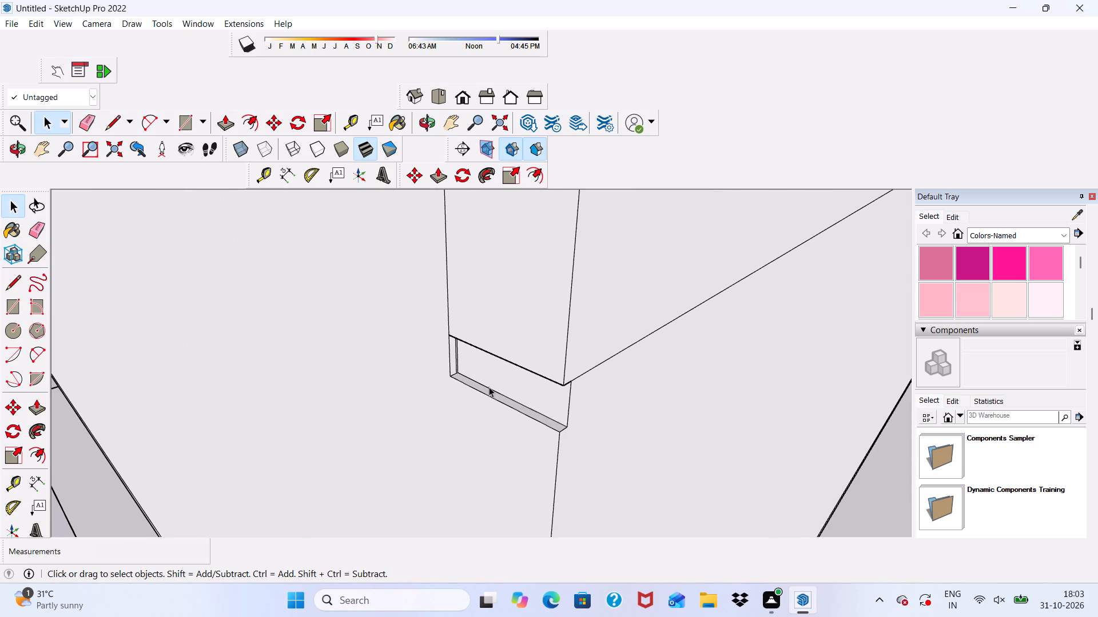
pyautogui.click(489, 387)
pyautogui.click(478, 360)
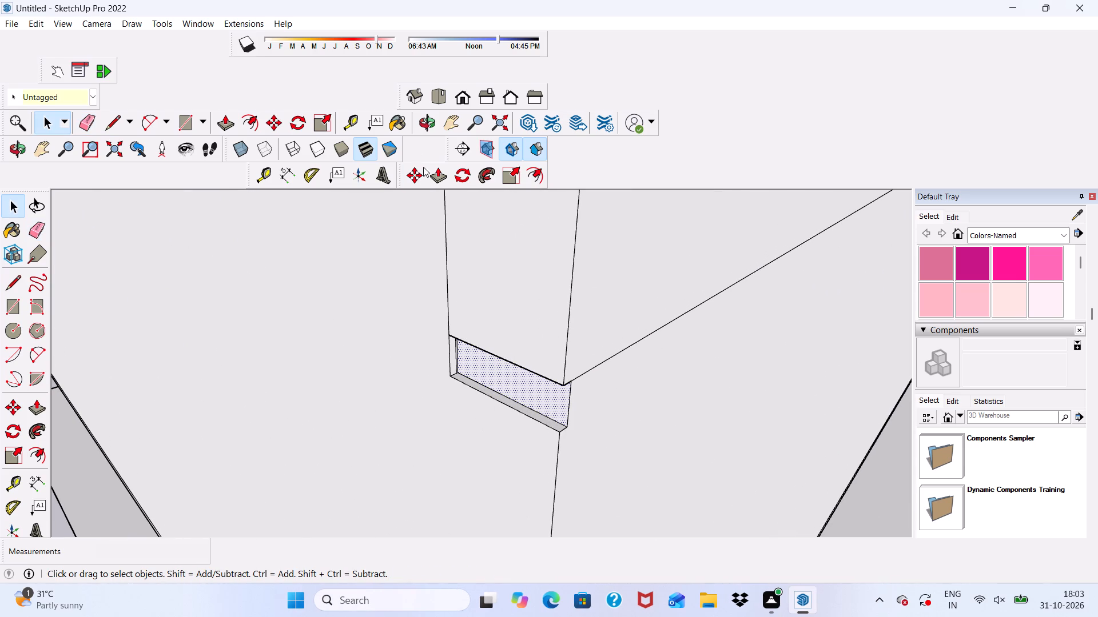
pyautogui.click(437, 177)
pyautogui.click(498, 379)
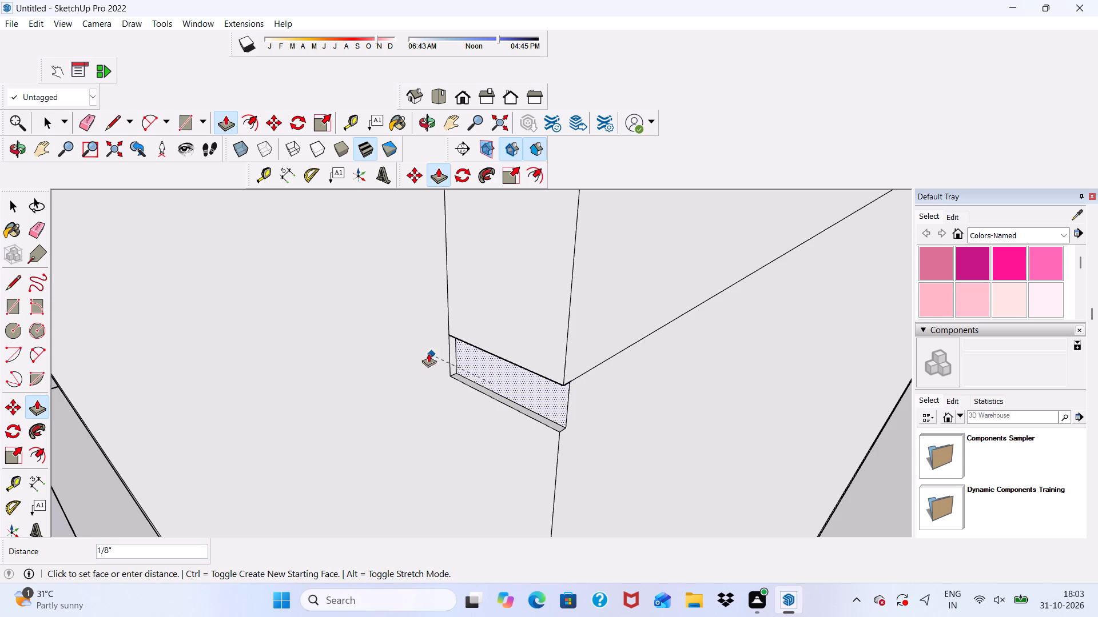
pyautogui.click(428, 331)
pyautogui.scroll(4, 465, 364)
pyautogui.click(468, 359)
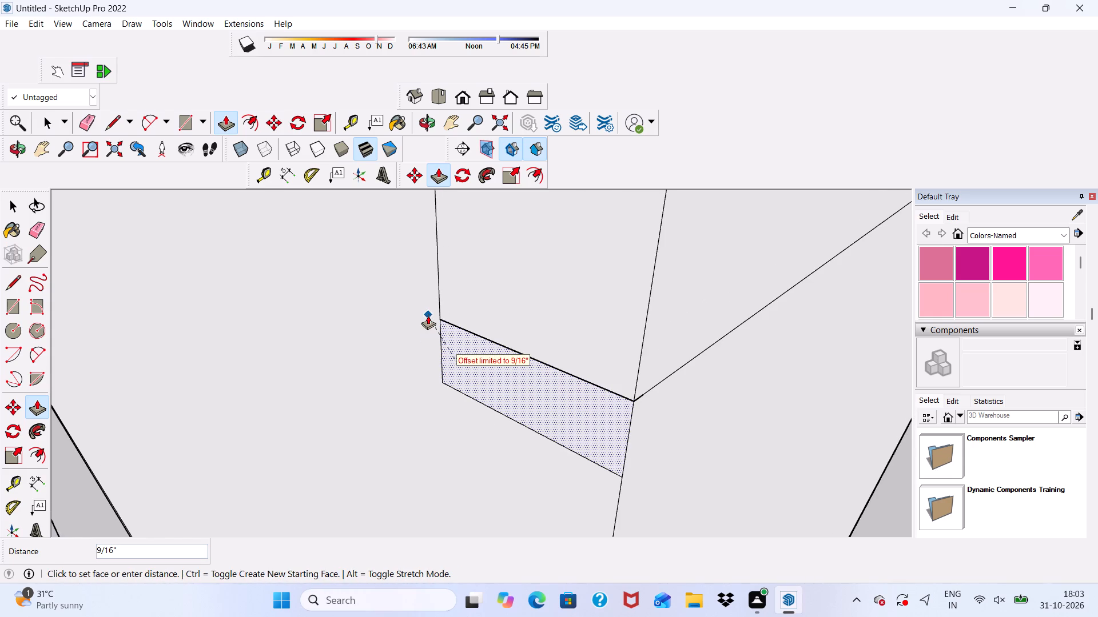
pyautogui.click(428, 315)
# Erase the filled recess's outline and the vertical seam above it on the corner wall face.
pyautogui.scroll(-5, 428, 315)
pyautogui.moveTo(554, 417); pyautogui.dragTo(475, 455, button='middle')
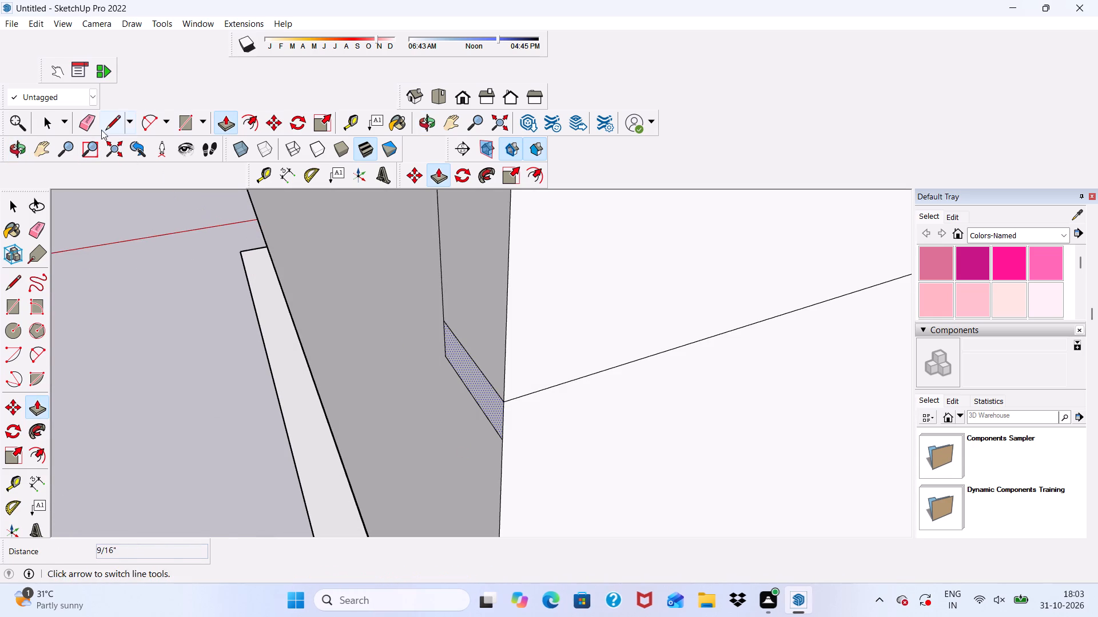
pyautogui.click(78, 120)
pyautogui.scroll(5, 393, 266)
pyautogui.moveTo(505, 382); pyautogui.dragTo(500, 420)
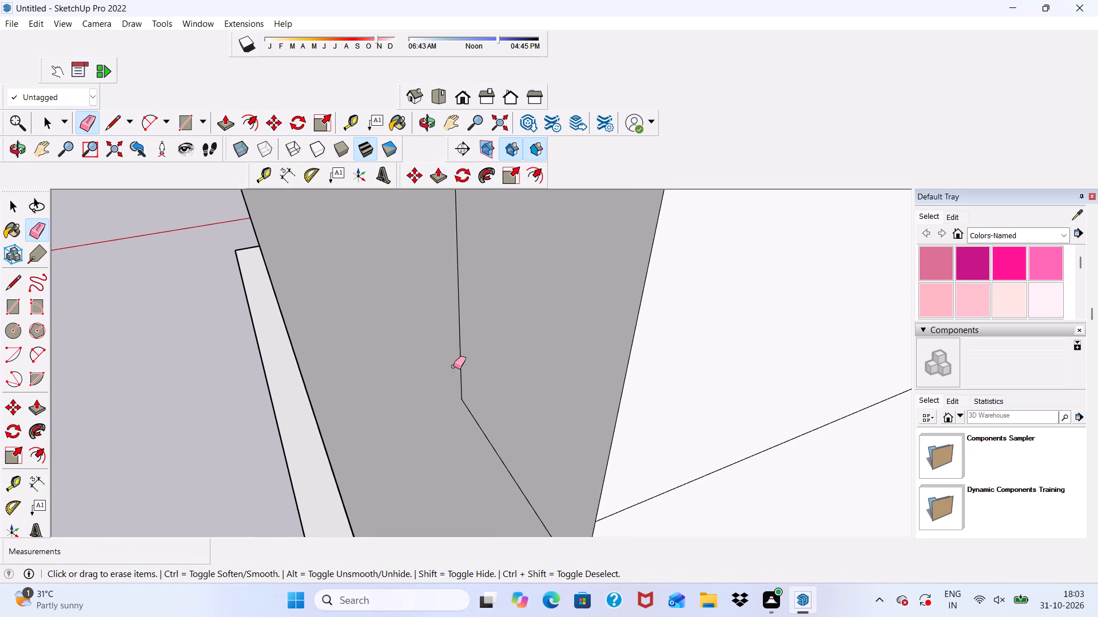
pyautogui.moveTo(453, 366); pyautogui.dragTo(462, 389)
pyautogui.moveTo(464, 397); pyautogui.dragTo(476, 440)
pyautogui.moveTo(440, 308); pyautogui.dragTo(471, 316)
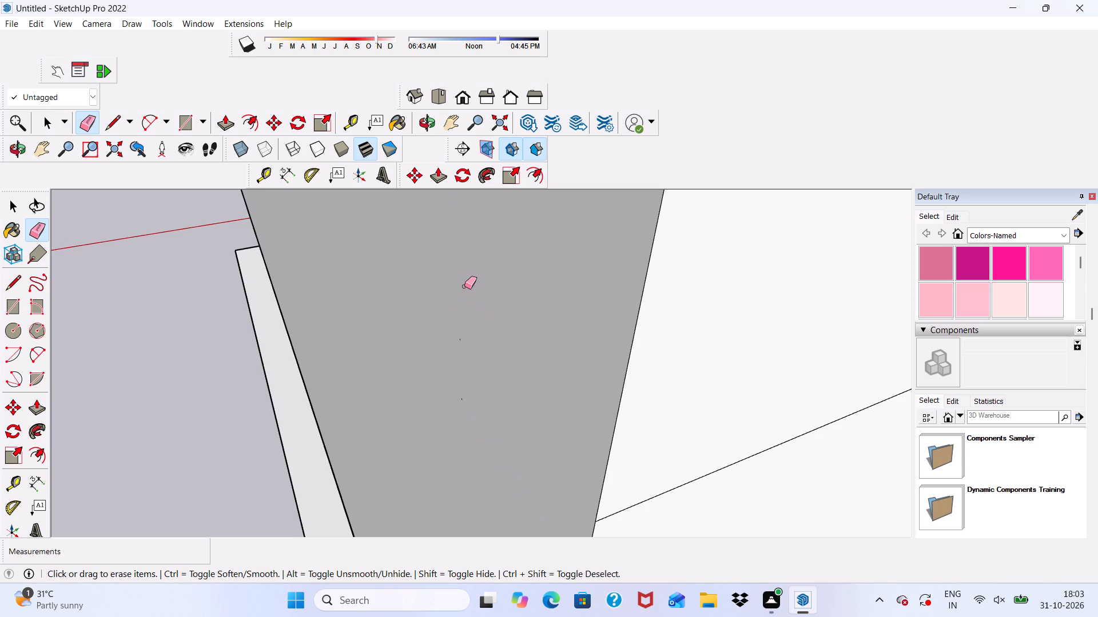
# Push/Pull the wall-thickness border on the roof up 10' to form the next storey's walls.
pyautogui.scroll(-20, 423, 267)
pyautogui.scroll(-13, 423, 267)
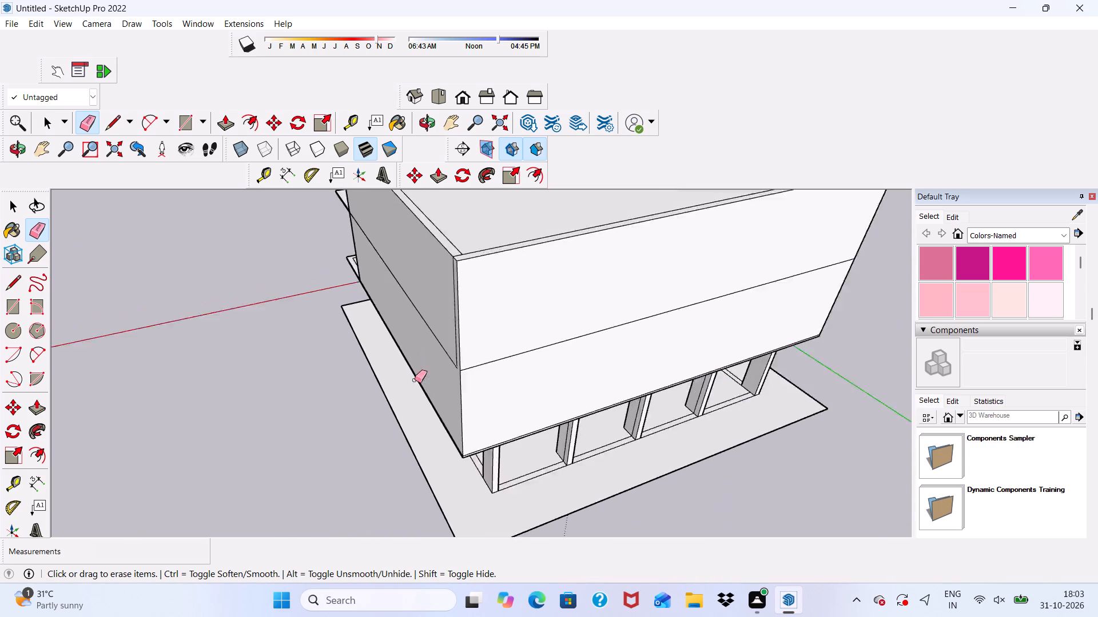
pyautogui.scroll(-7, 415, 380)
pyautogui.moveTo(554, 395); pyautogui.dragTo(320, 428, button='middle')
pyautogui.scroll(5, 643, 450)
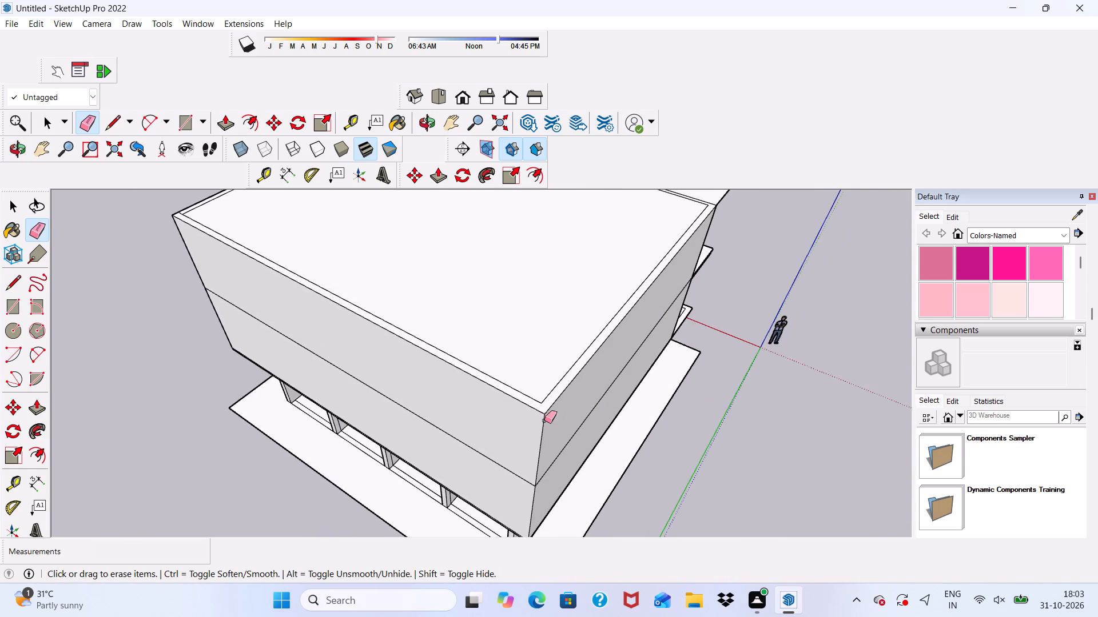
pyautogui.scroll(5, 543, 419)
pyautogui.press('space')
pyautogui.scroll(4, 543, 399)
pyautogui.click(543, 398)
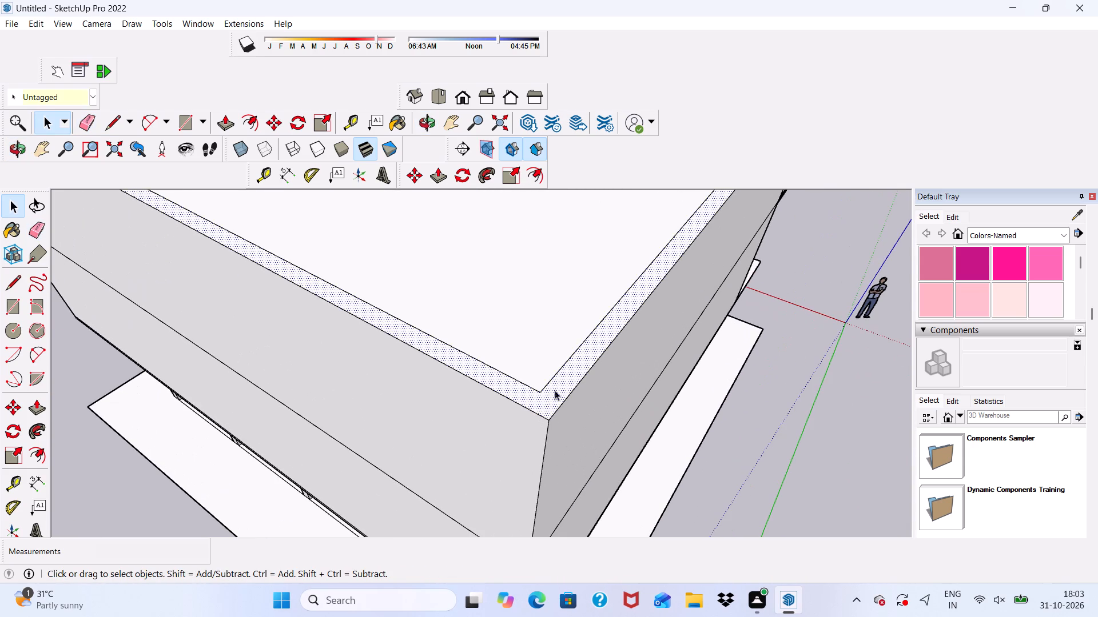
pyautogui.scroll(-1, 559, 257)
pyautogui.click(438, 174)
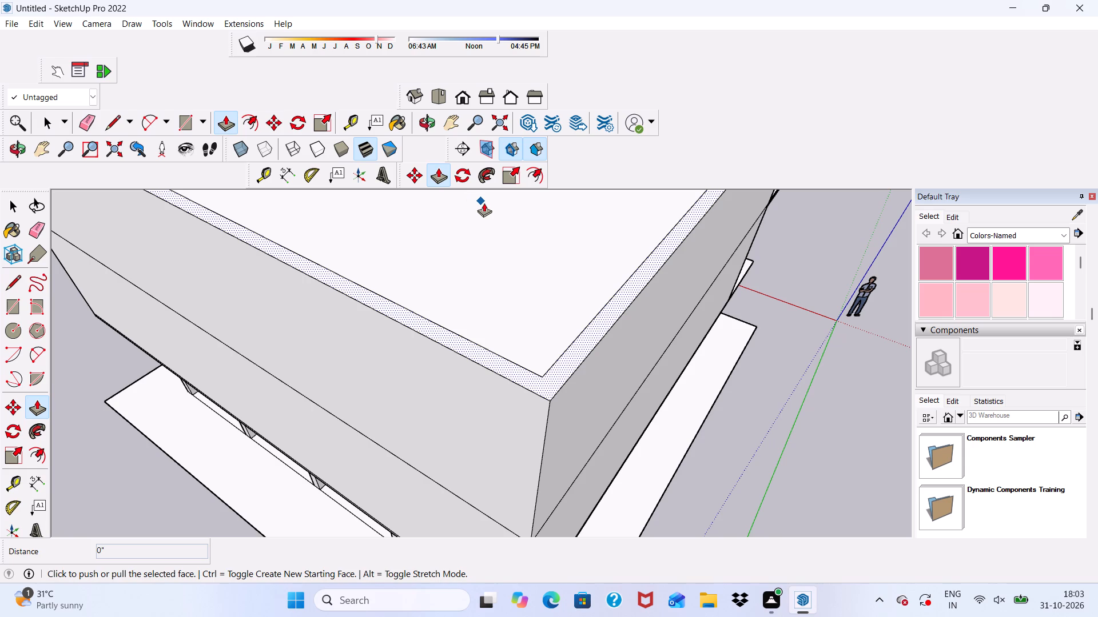
pyautogui.scroll(1, 498, 242)
pyautogui.click(548, 407)
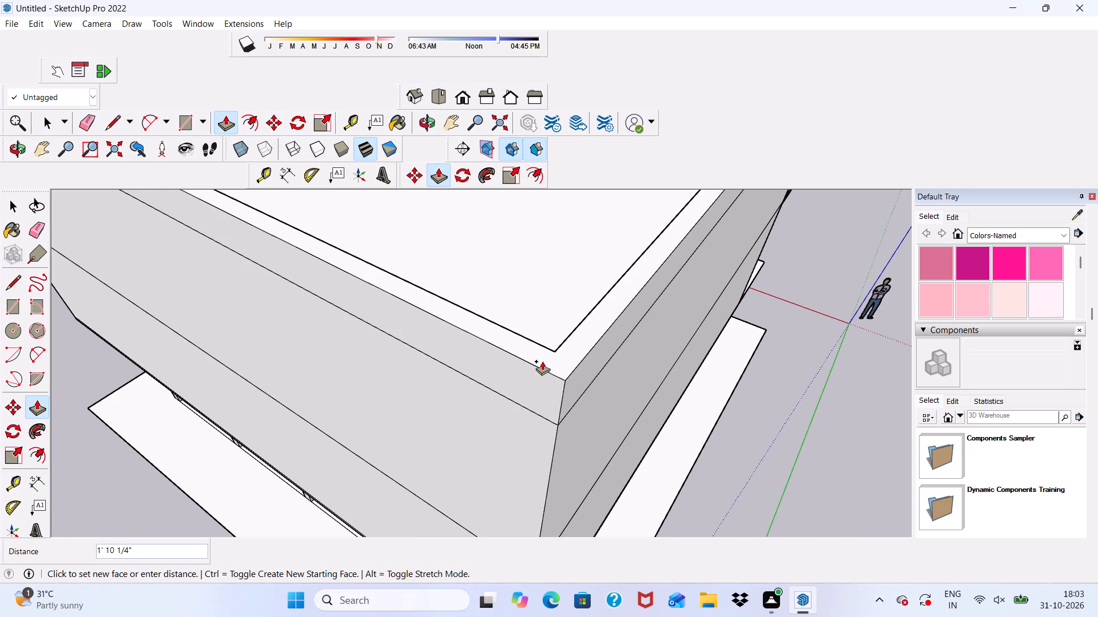
pyautogui.write("10'")
pyautogui.press('Return')
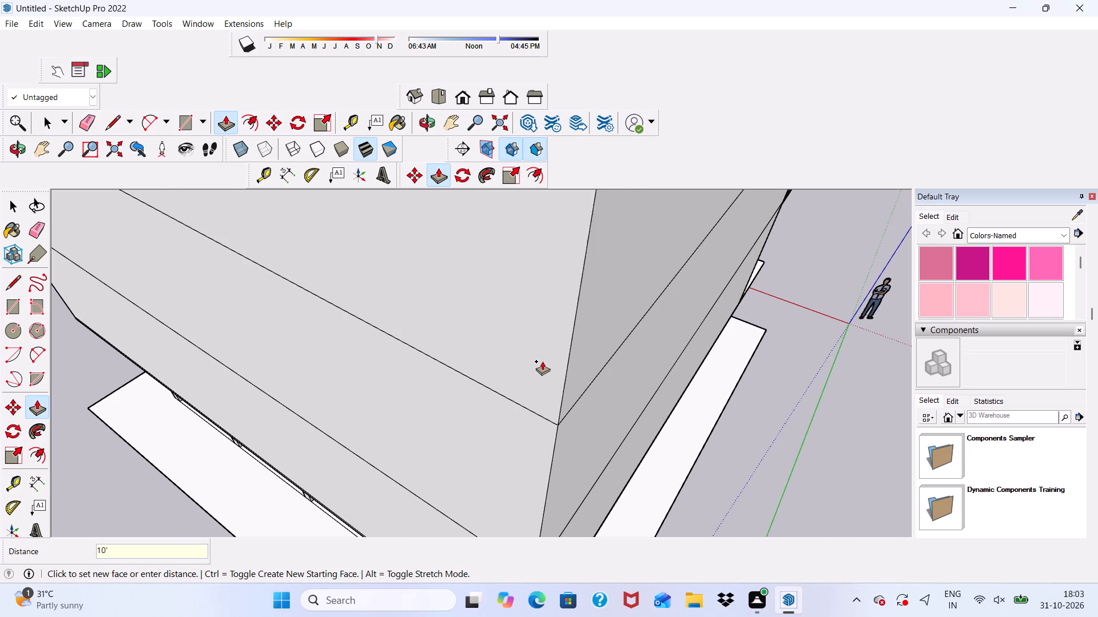
# Push/Pull the top face of the uppermost overhanging slab up 3".
pyautogui.scroll(-5, 540, 383)
pyautogui.scroll(-10, 671, 364)
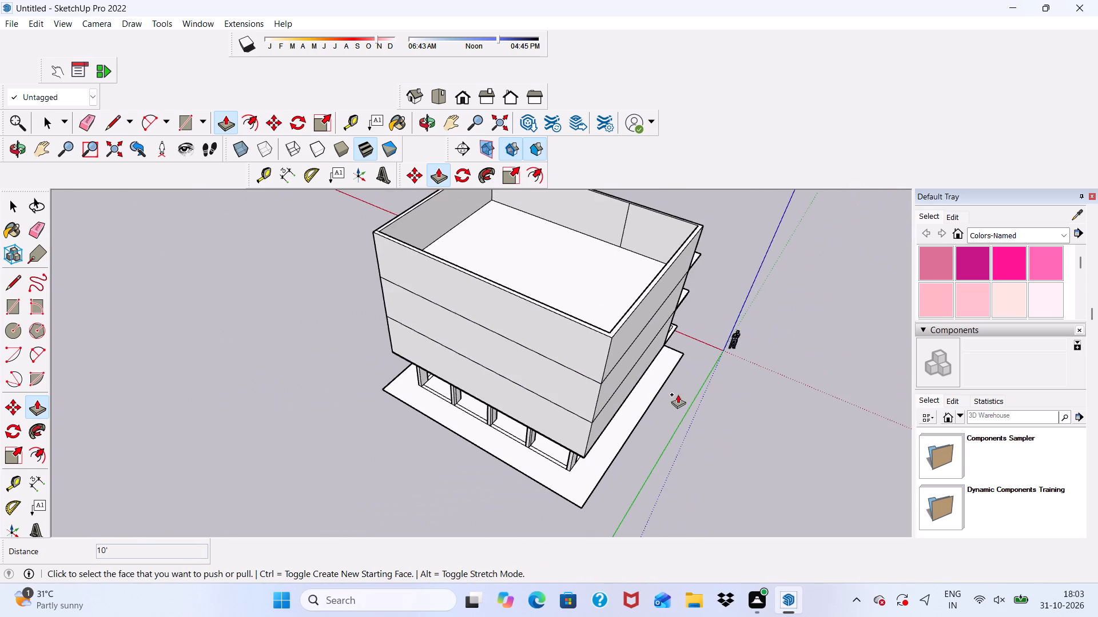
pyautogui.moveTo(682, 391); pyautogui.dragTo(209, 351, button='middle')
pyautogui.scroll(5, 417, 396)
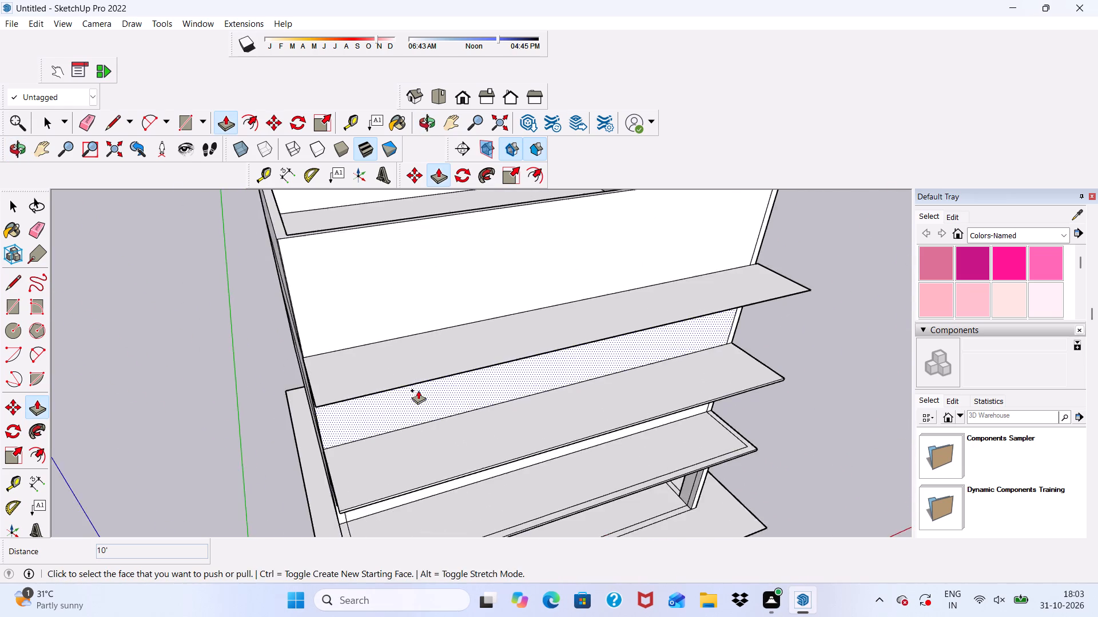
pyautogui.scroll(-1, 418, 390)
pyautogui.moveTo(418, 386); pyautogui.dragTo(254, 265, button='middle')
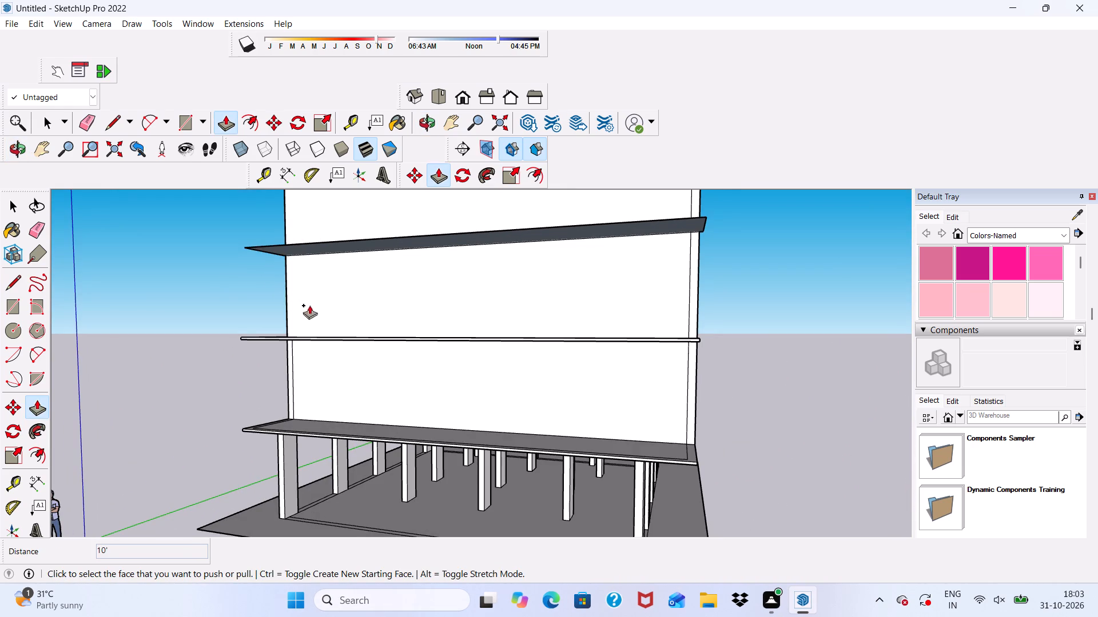
pyautogui.scroll(4, 461, 267)
pyautogui.moveTo(462, 267); pyautogui.dragTo(464, 309, button='middle')
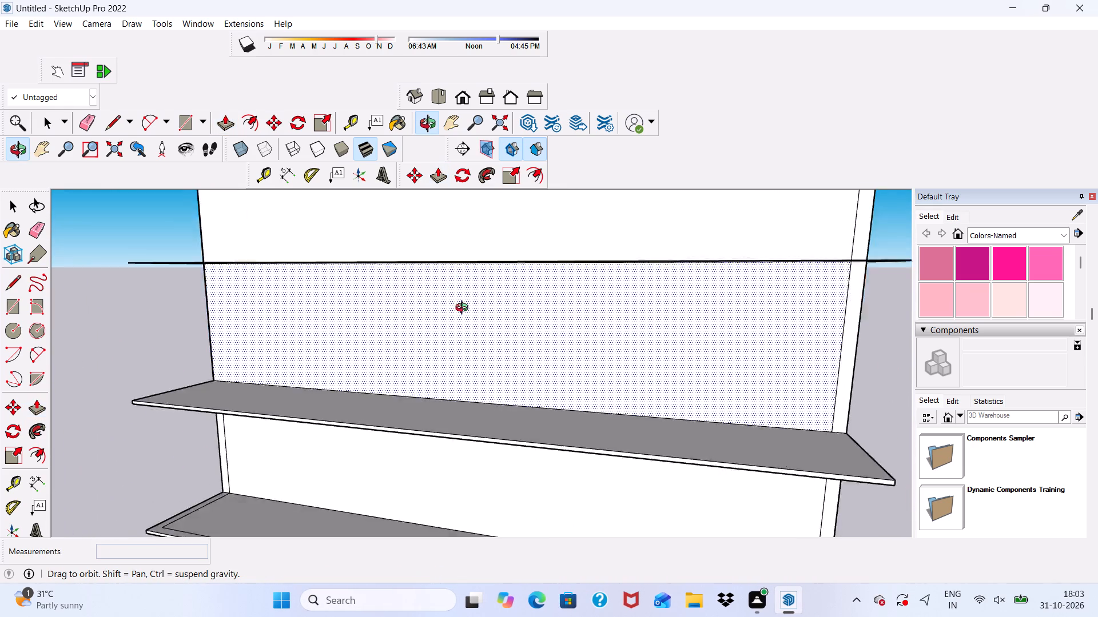
pyautogui.moveTo(464, 309); pyautogui.dragTo(397, 360, button='middle')
pyautogui.scroll(-2, 345, 283)
pyautogui.moveTo(343, 309); pyautogui.dragTo(355, 275, button='middle')
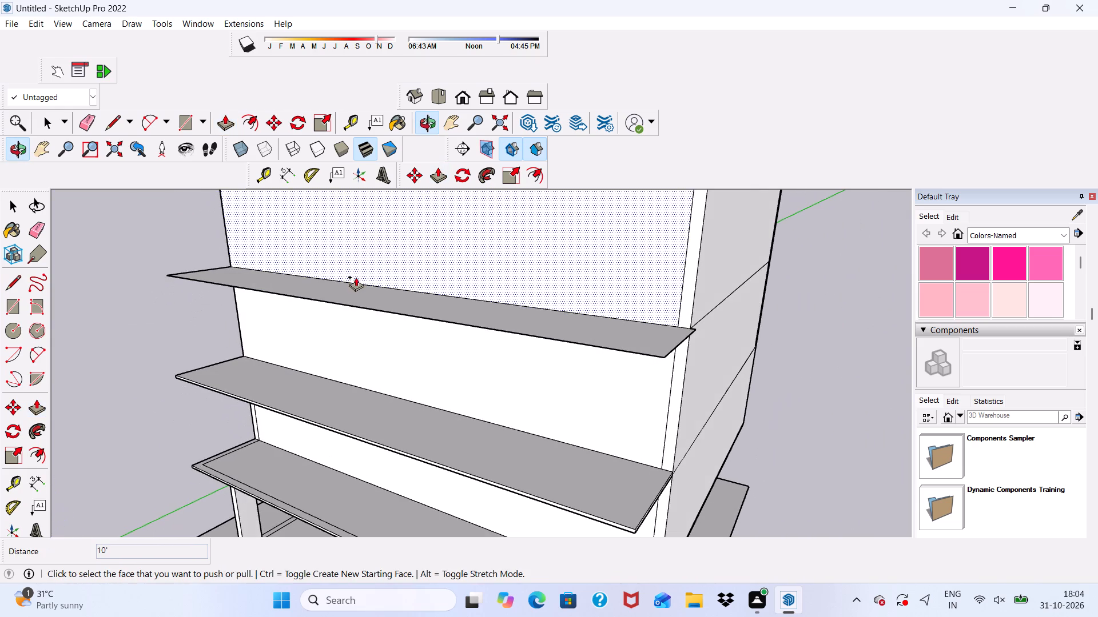
pyautogui.moveTo(360, 288); pyautogui.dragTo(362, 310, button='middle')
pyautogui.scroll(7, 373, 357)
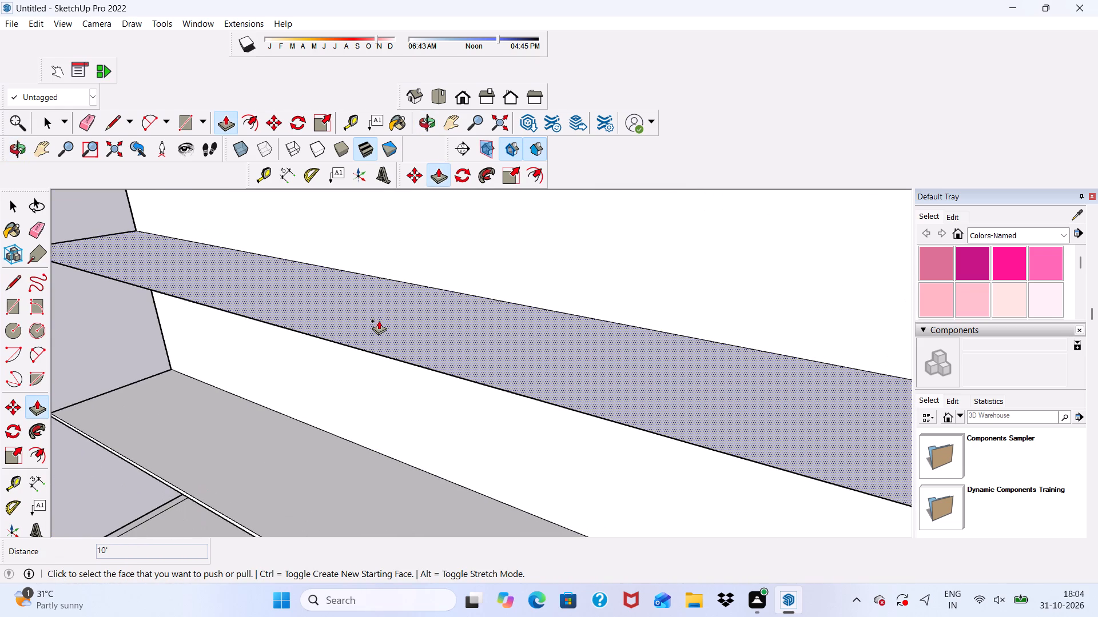
pyautogui.click(378, 320)
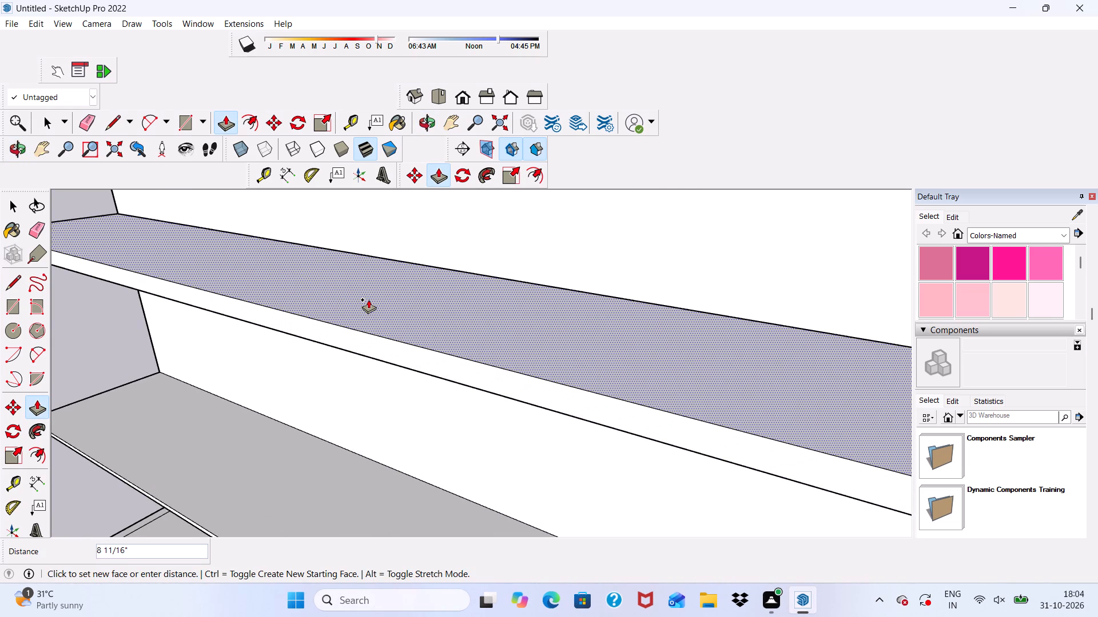
pyautogui.press('3')
pyautogui.hotkey('shift', '"')
pyautogui.press('Return')
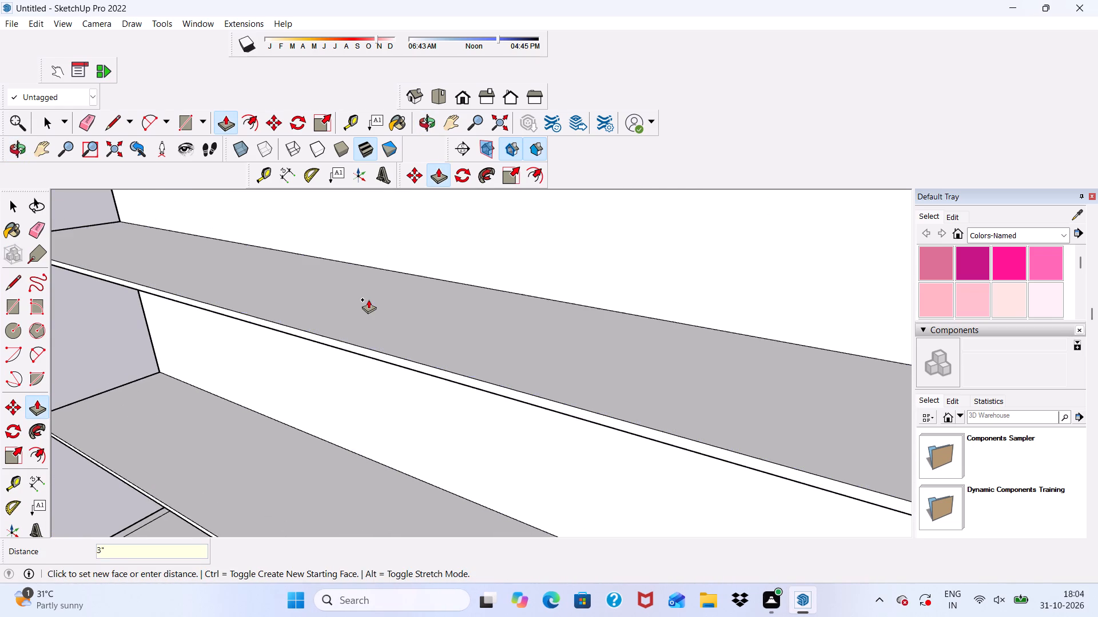
# Push/Pull the uppermost slab's front edge face out about 11" to align with the front edge of the slab below.
pyautogui.scroll(-11, 355, 312)
pyautogui.moveTo(504, 379); pyautogui.dragTo(448, 370, button='middle')
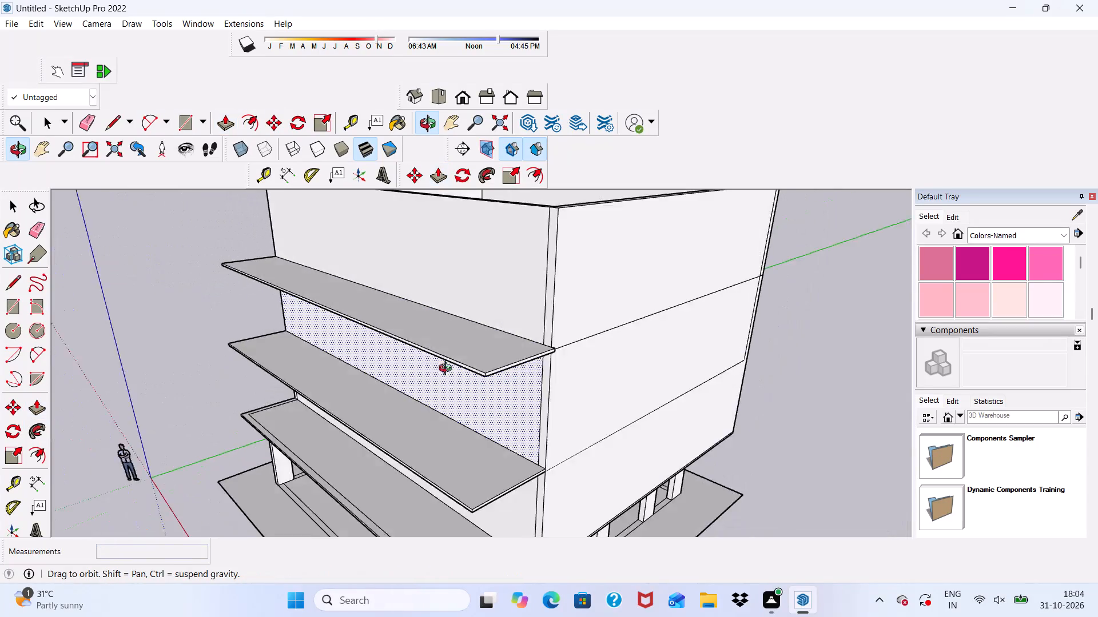
pyautogui.moveTo(448, 370); pyautogui.dragTo(421, 362, button='middle')
pyautogui.scroll(6, 522, 359)
pyautogui.moveTo(528, 334); pyautogui.dragTo(401, 361, button='middle')
pyautogui.scroll(7, 313, 343)
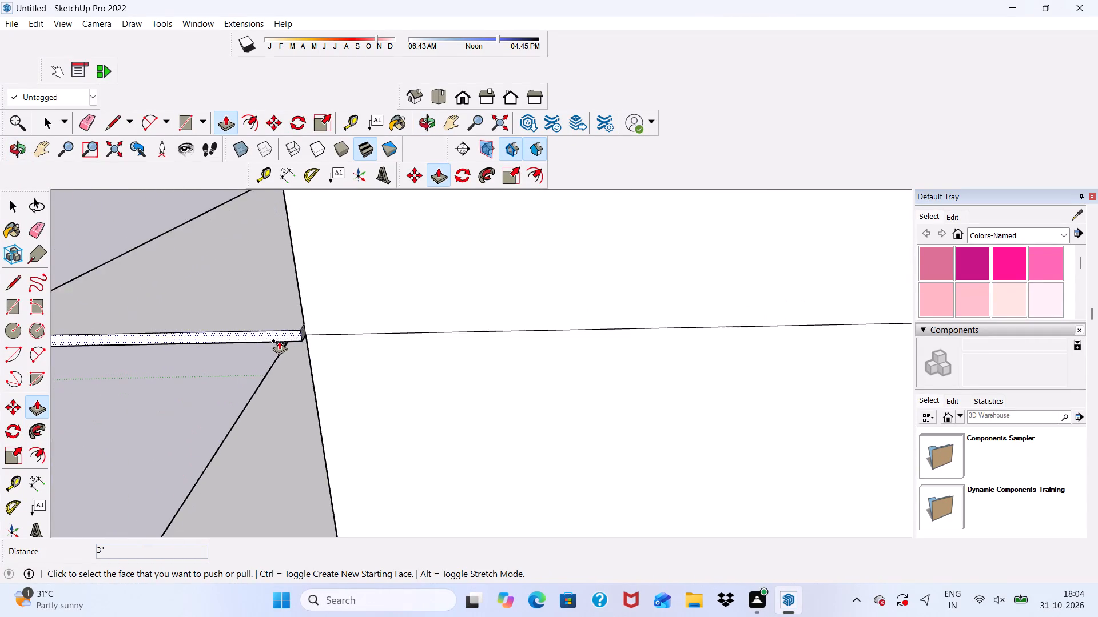
pyautogui.scroll(3, 279, 340)
pyautogui.scroll(-1, 280, 335)
pyautogui.scroll(1, 307, 318)
pyautogui.scroll(-15, 313, 312)
pyautogui.moveTo(366, 356); pyautogui.dragTo(612, 309, button='middle')
pyautogui.scroll(4, 582, 266)
pyautogui.scroll(3, 584, 335)
pyautogui.scroll(4, 621, 259)
pyautogui.scroll(-1, 612, 246)
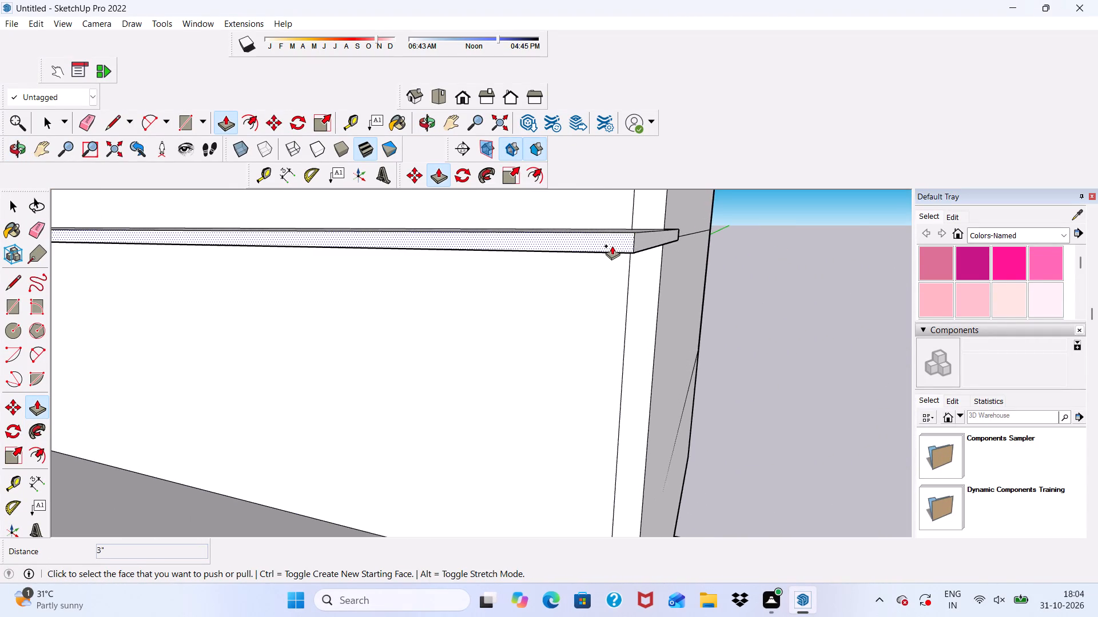
pyautogui.click(612, 246)
pyautogui.scroll(-4, 487, 242)
pyautogui.scroll(-15, 443, 171)
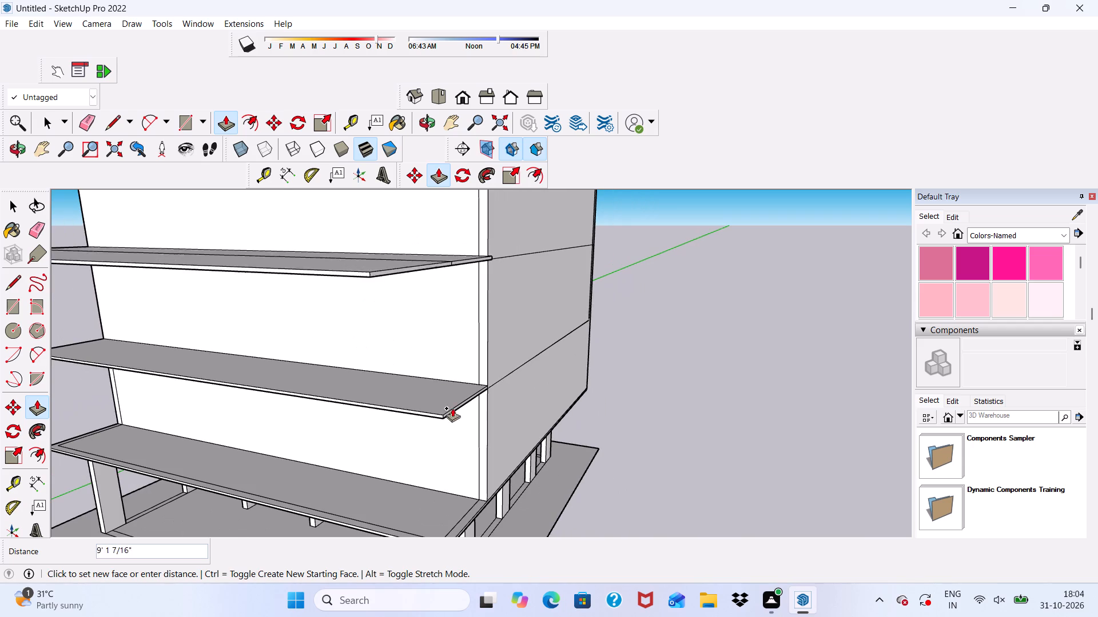
pyautogui.scroll(6, 447, 439)
pyautogui.scroll(-1, 435, 393)
pyautogui.scroll(3, 434, 394)
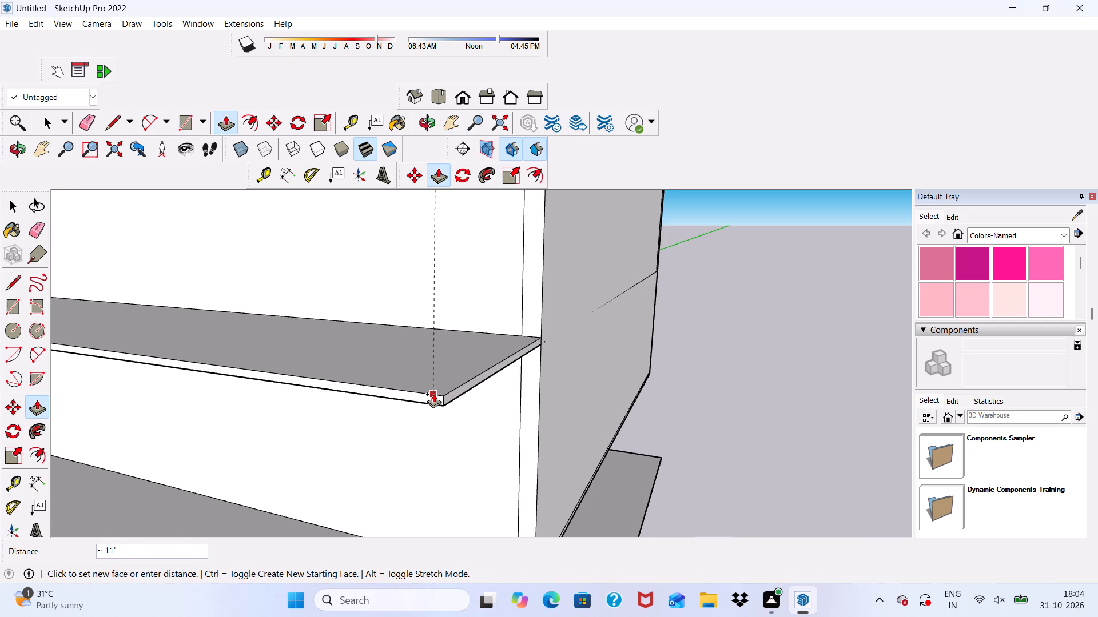
pyautogui.click(433, 394)
# Measure the uppermost slab's overhang depth along its side edge, from the front corner to the wall corner.
pyautogui.scroll(-9, 432, 396)
pyautogui.moveTo(472, 398); pyautogui.dragTo(473, 442, button='middle')
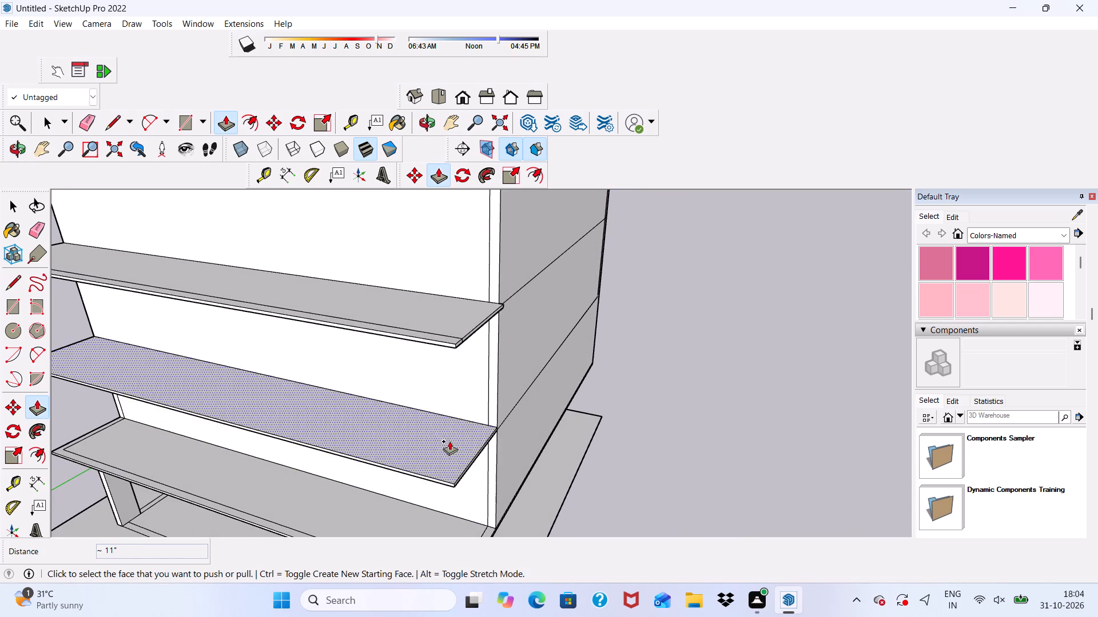
pyautogui.scroll(1, 262, 284)
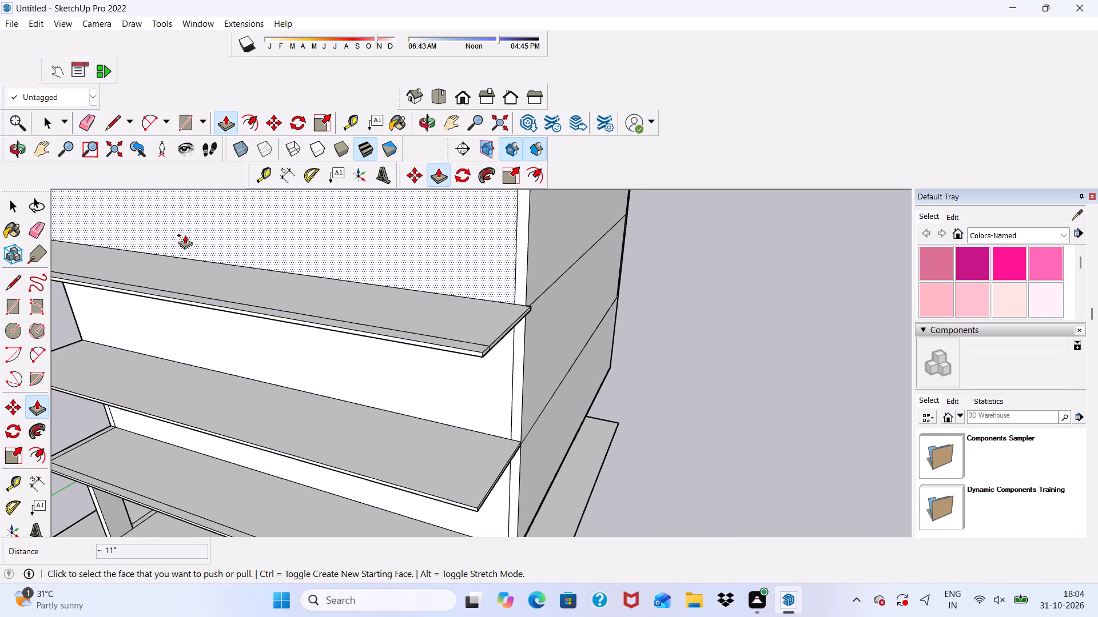
pyautogui.click(279, 178)
pyautogui.scroll(-1, 372, 253)
pyautogui.moveTo(383, 279); pyautogui.dragTo(344, 327, button='middle')
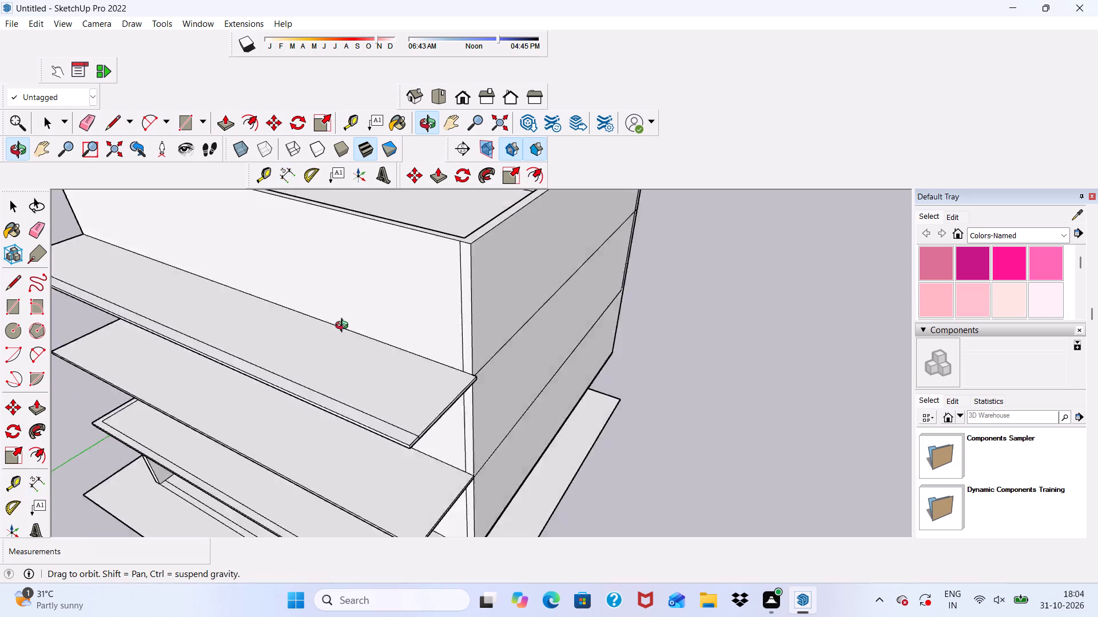
pyautogui.moveTo(344, 327); pyautogui.dragTo(295, 339, button='middle')
pyautogui.scroll(4, 313, 517)
pyautogui.scroll(6, 277, 398)
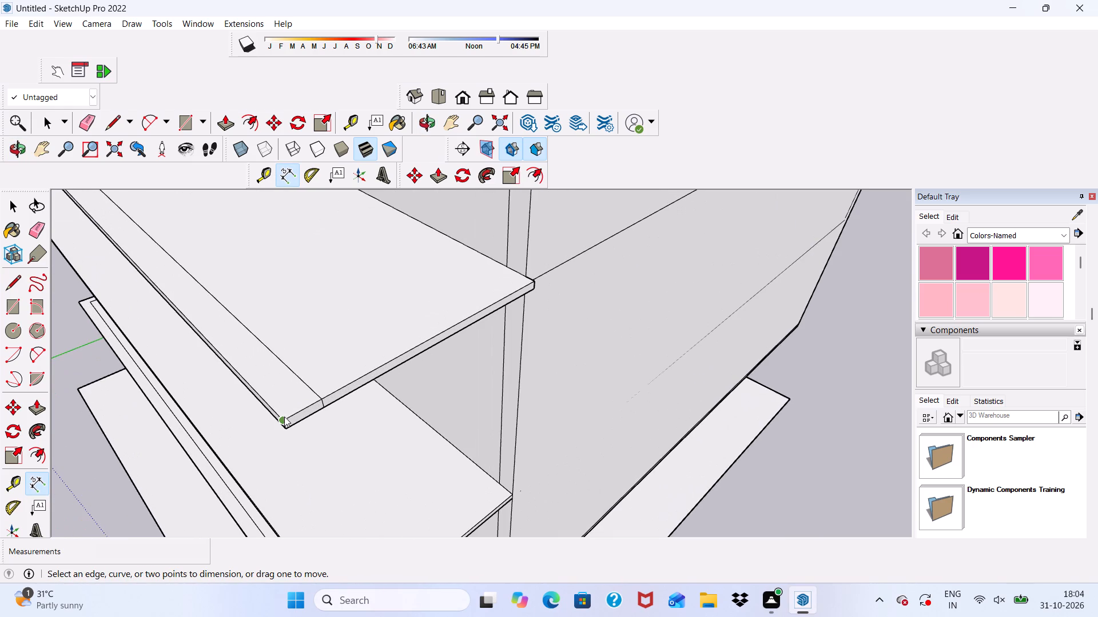
pyautogui.click(284, 416)
pyautogui.scroll(3, 534, 275)
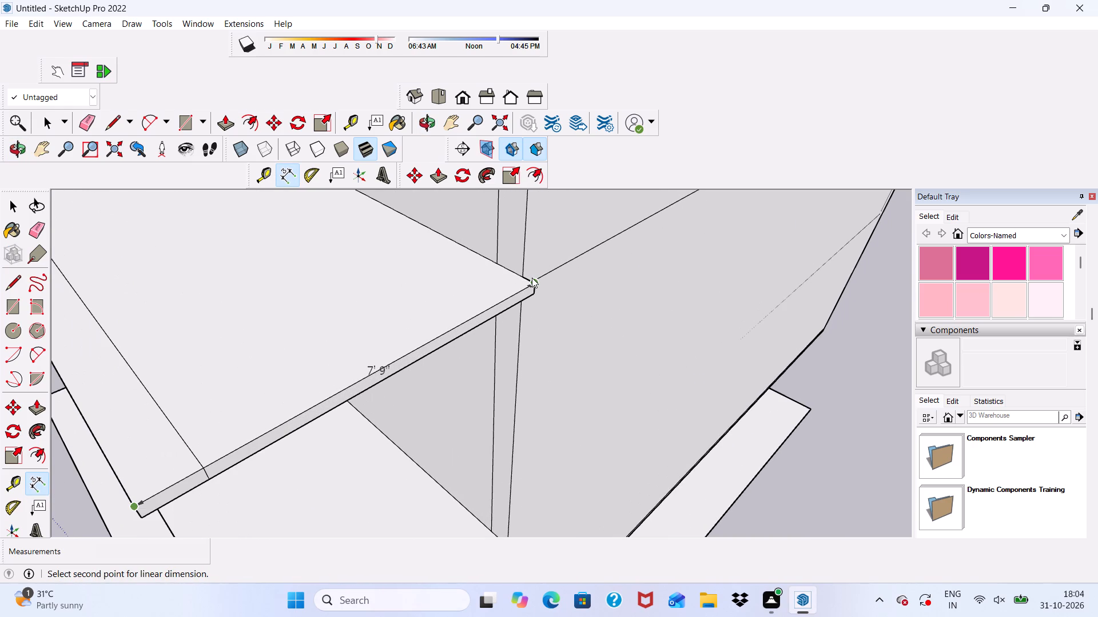
pyautogui.scroll(-2, 477, 329)
pyautogui.press('space')
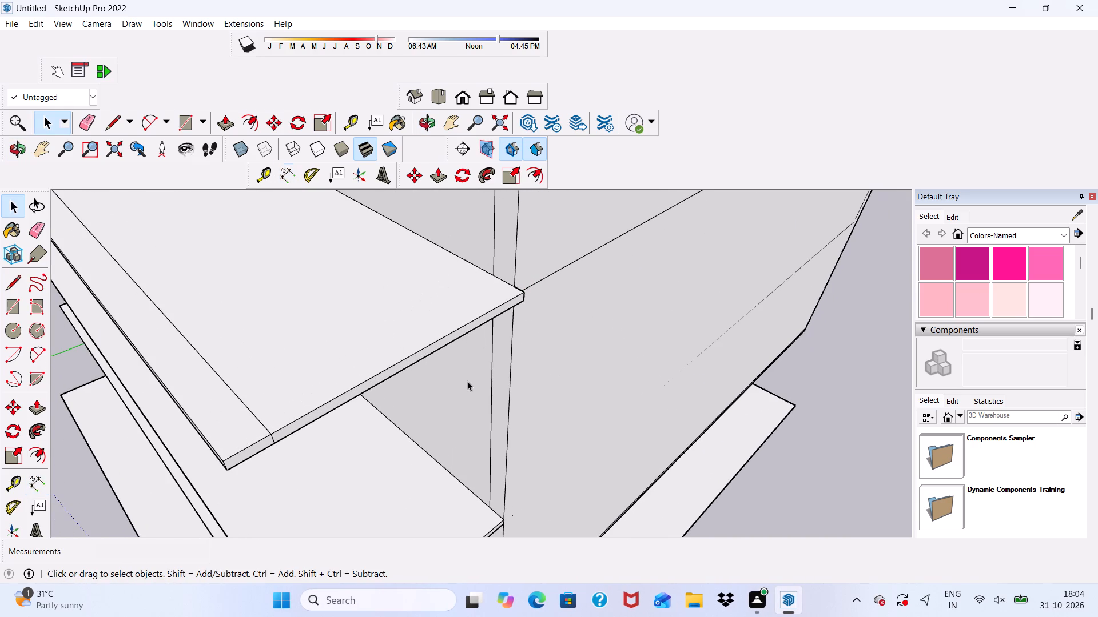
# Erase the short seam on the uppermost slab's side edge where the front extension begins.
pyautogui.scroll(-3, 464, 381)
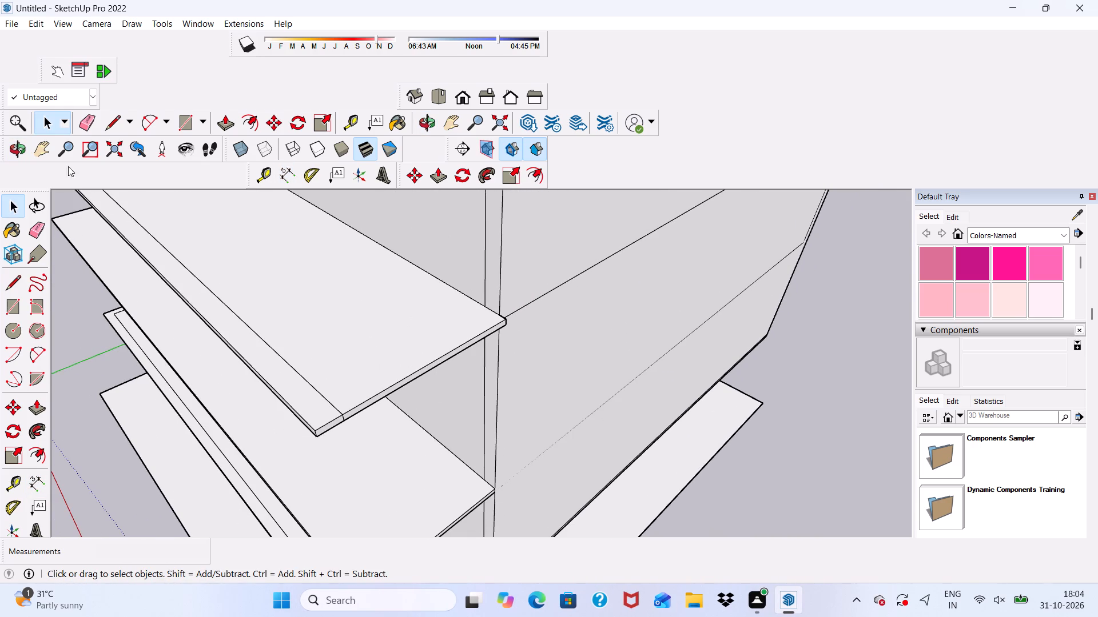
pyautogui.click(90, 116)
pyautogui.scroll(4, 379, 350)
pyautogui.scroll(-1, 361, 398)
pyautogui.scroll(4, 350, 473)
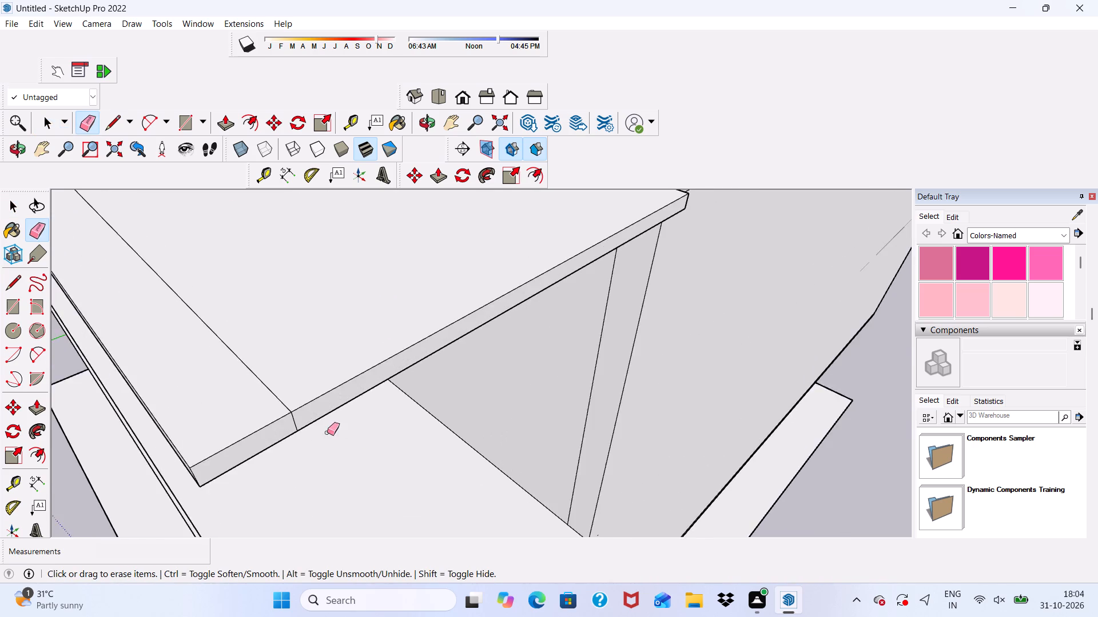
pyautogui.scroll(3, 327, 432)
pyautogui.scroll(-9, 241, 379)
pyautogui.scroll(4, 283, 372)
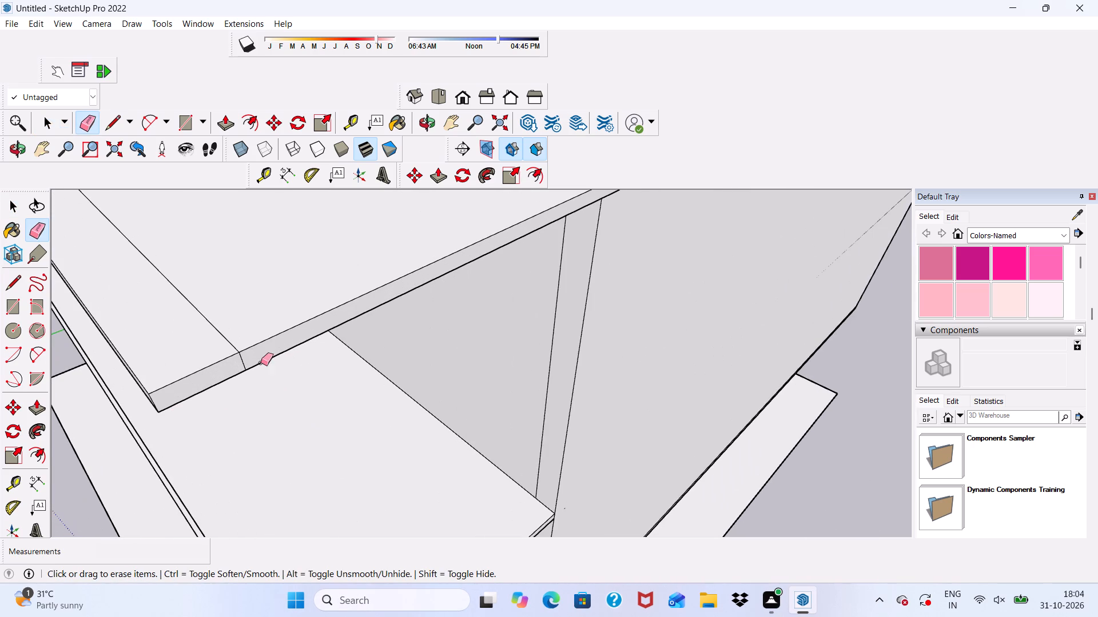
pyautogui.moveTo(246, 354); pyautogui.dragTo(241, 357)
# Erase the vertical seam beside the front wall corner of the top storey, above the uppermost slab.
pyautogui.scroll(-16, 242, 355)
pyautogui.moveTo(438, 387); pyautogui.dragTo(438, 384, button='middle')
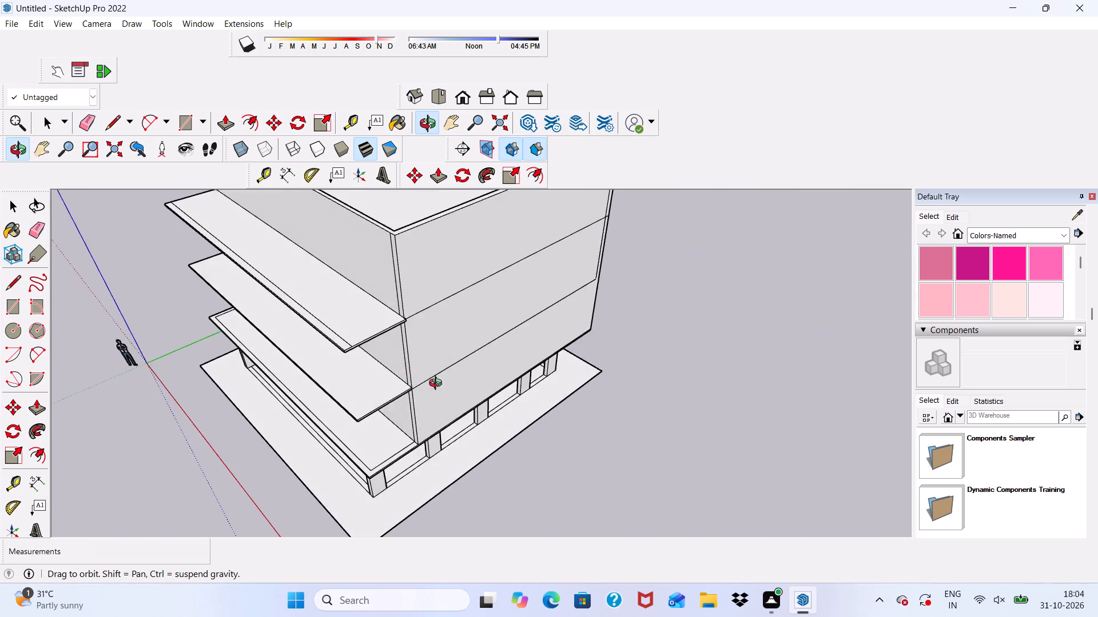
pyautogui.moveTo(438, 384); pyautogui.dragTo(524, 362, button='middle')
pyautogui.scroll(3, 415, 316)
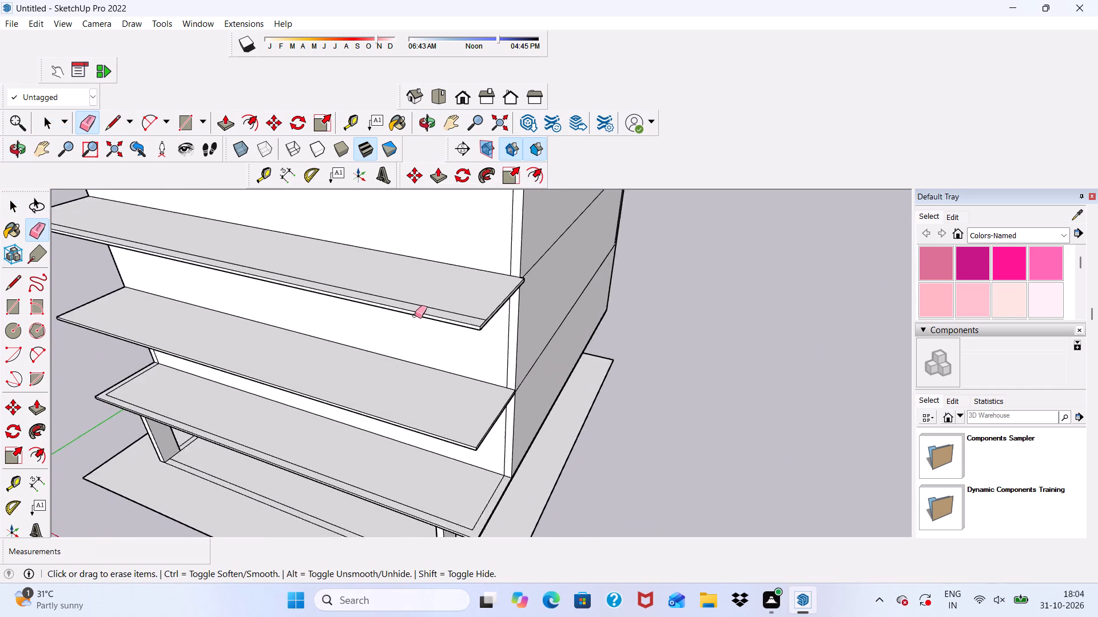
pyautogui.scroll(2, 415, 315)
pyautogui.scroll(-5, 475, 301)
pyautogui.moveTo(542, 376); pyautogui.dragTo(351, 448, button='middle')
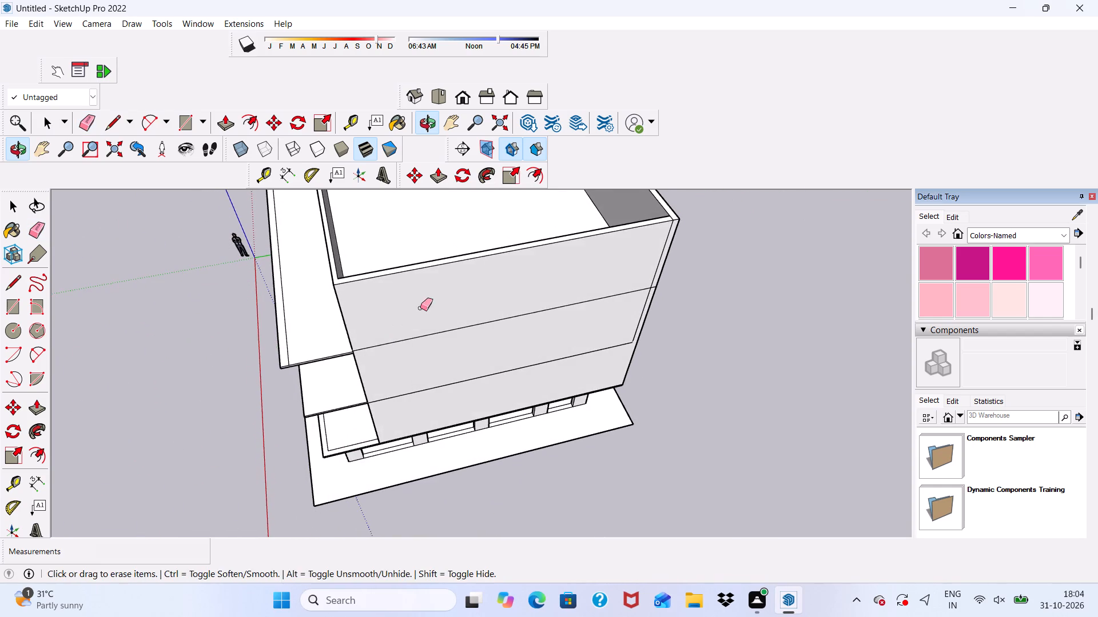
pyautogui.moveTo(425, 306); pyautogui.dragTo(527, 269, button='middle')
pyautogui.scroll(9, 477, 262)
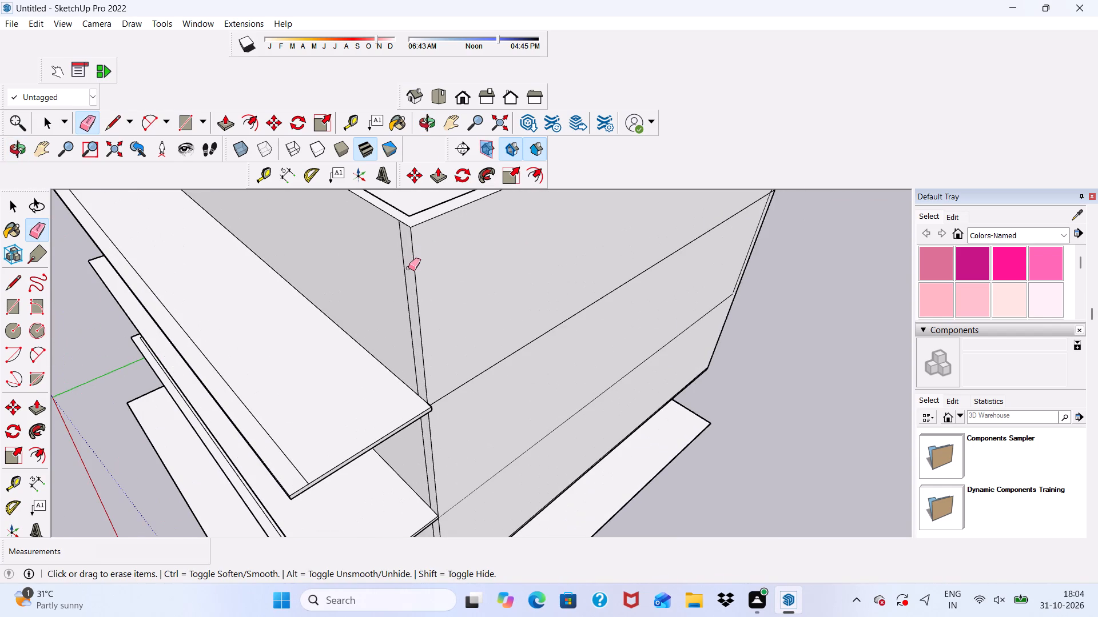
pyautogui.click(407, 270)
pyautogui.moveTo(406, 272); pyautogui.dragTo(399, 285)
pyautogui.scroll(-9, 399, 285)
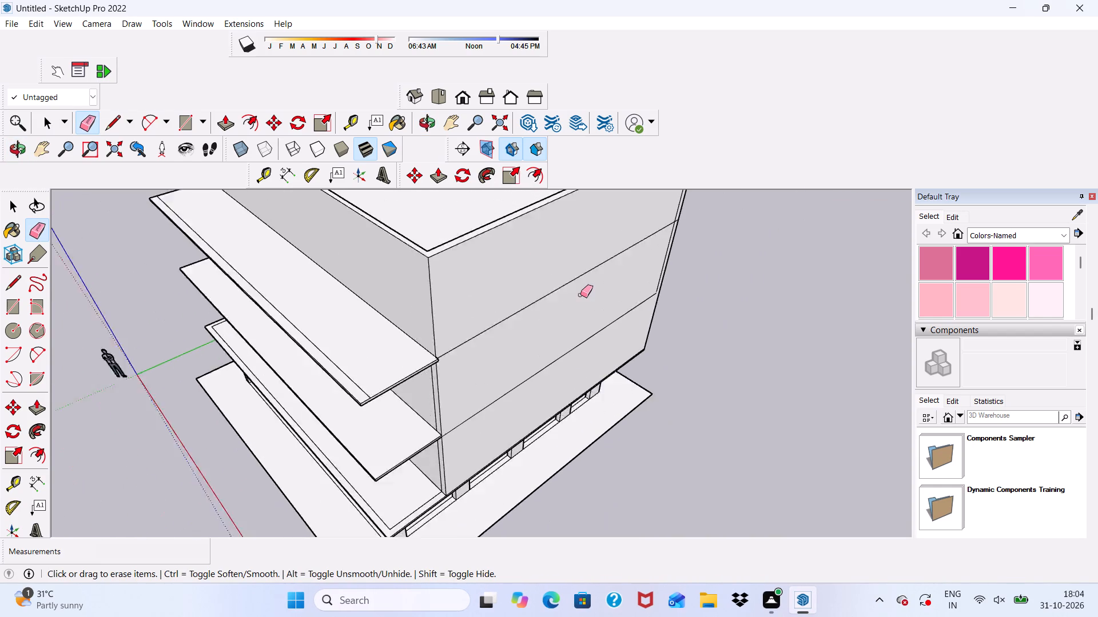
# Erase the horizontal storey seams across the side wall and the vertical seam near its far corner.
pyautogui.scroll(-1, 580, 295)
pyautogui.moveTo(555, 275); pyautogui.dragTo(559, 364)
pyautogui.scroll(-4, 546, 322)
pyautogui.moveTo(544, 330); pyautogui.dragTo(382, 257, button='middle')
pyautogui.scroll(9, 550, 265)
pyautogui.scroll(-12, 620, 290)
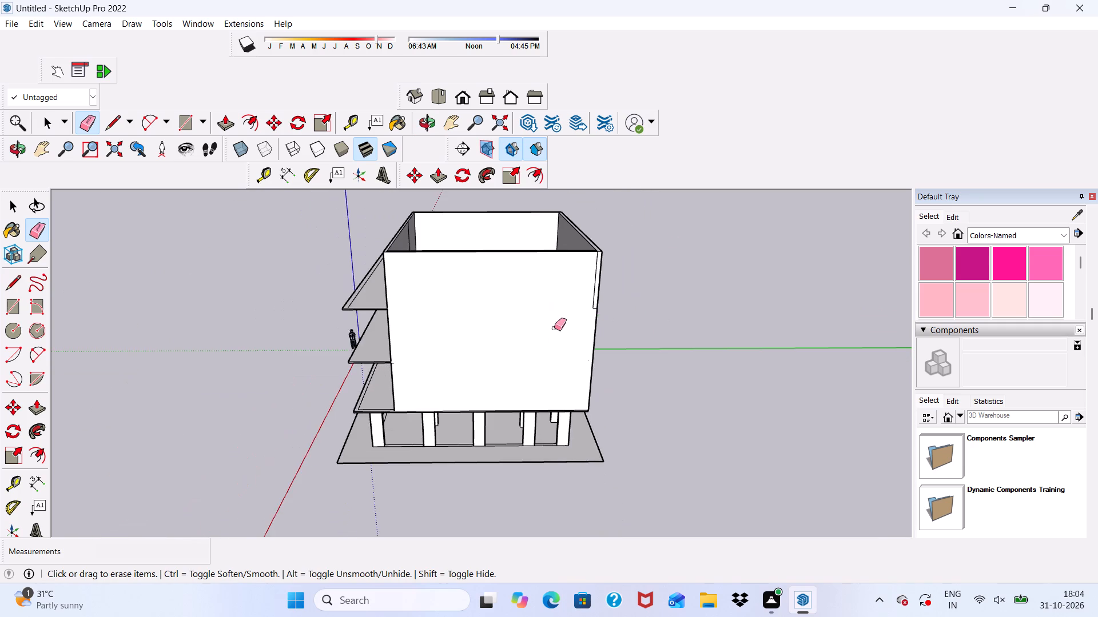
pyautogui.moveTo(554, 329); pyautogui.dragTo(619, 334, button='middle')
pyautogui.scroll(-1, 554, 329)
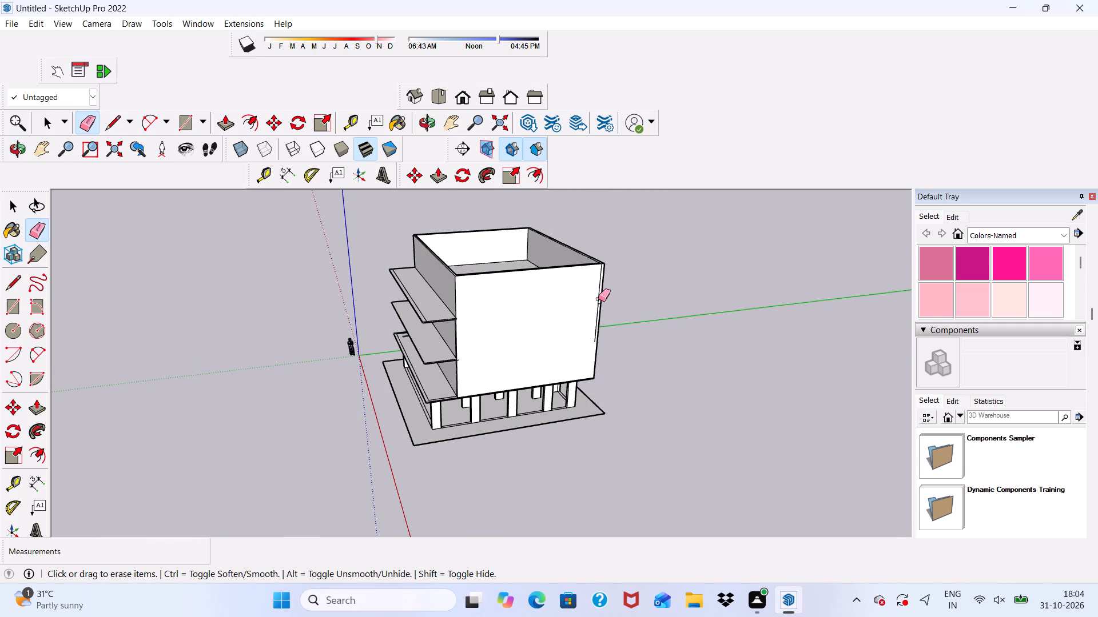
pyautogui.moveTo(598, 299); pyautogui.dragTo(596, 323)
# Erase the horizontal storey seams across the back wall and the opposite side wall.
pyautogui.moveTo(596, 314); pyautogui.dragTo(336, 293, button='middle')
pyautogui.scroll(1, 475, 316)
pyautogui.moveTo(487, 306); pyautogui.dragTo(503, 355)
pyautogui.scroll(-5, 504, 331)
pyautogui.moveTo(506, 346); pyautogui.dragTo(334, 347, button='middle')
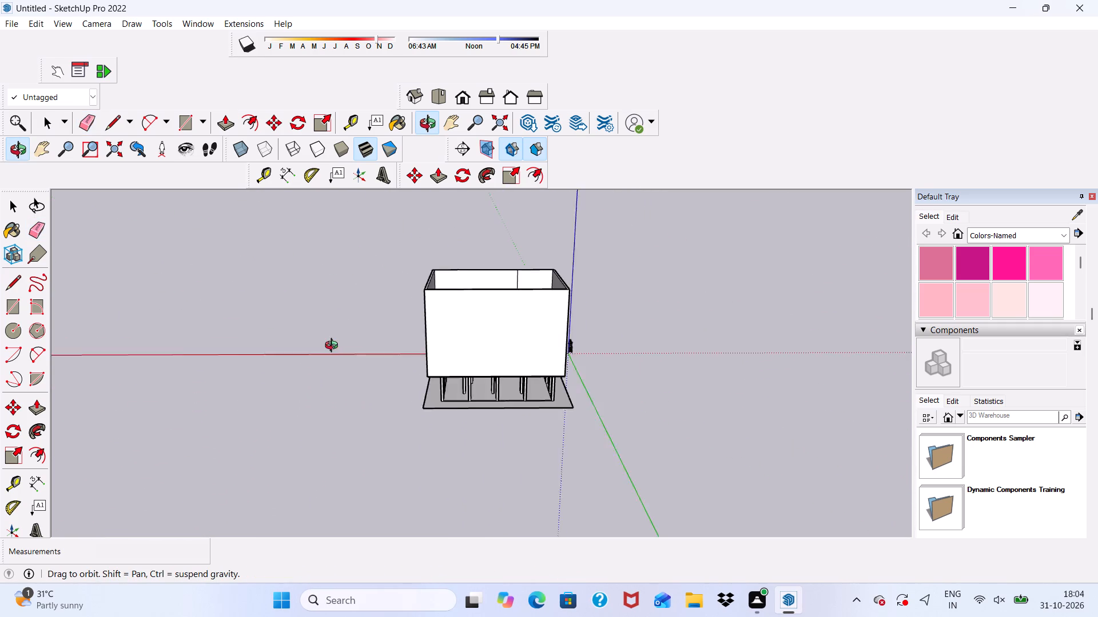
pyautogui.moveTo(334, 347); pyautogui.dragTo(168, 335, button='middle')
pyautogui.scroll(7, 661, 324)
pyautogui.moveTo(492, 302); pyautogui.dragTo(494, 371)
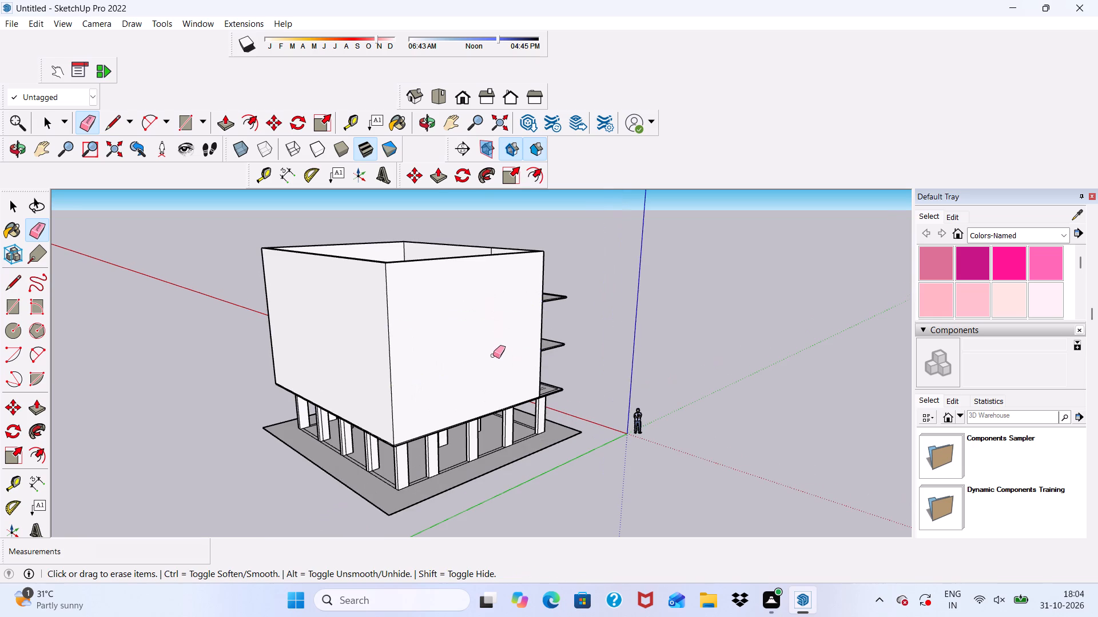
# Examine the front facade's overhanging slabs and the open top storey from the front and from above.
pyautogui.scroll(-5, 493, 355)
pyautogui.moveTo(564, 375); pyautogui.dragTo(69, 320, button='middle')
pyautogui.scroll(5, 454, 384)
pyautogui.press('space')
pyautogui.scroll(4, 469, 306)
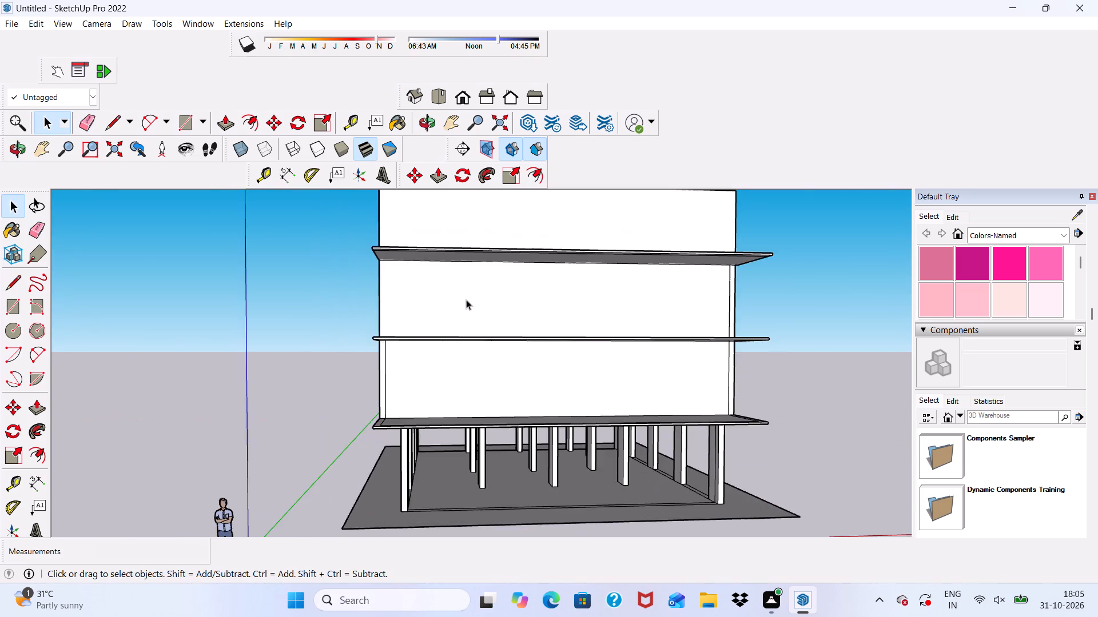
pyautogui.scroll(5, 466, 299)
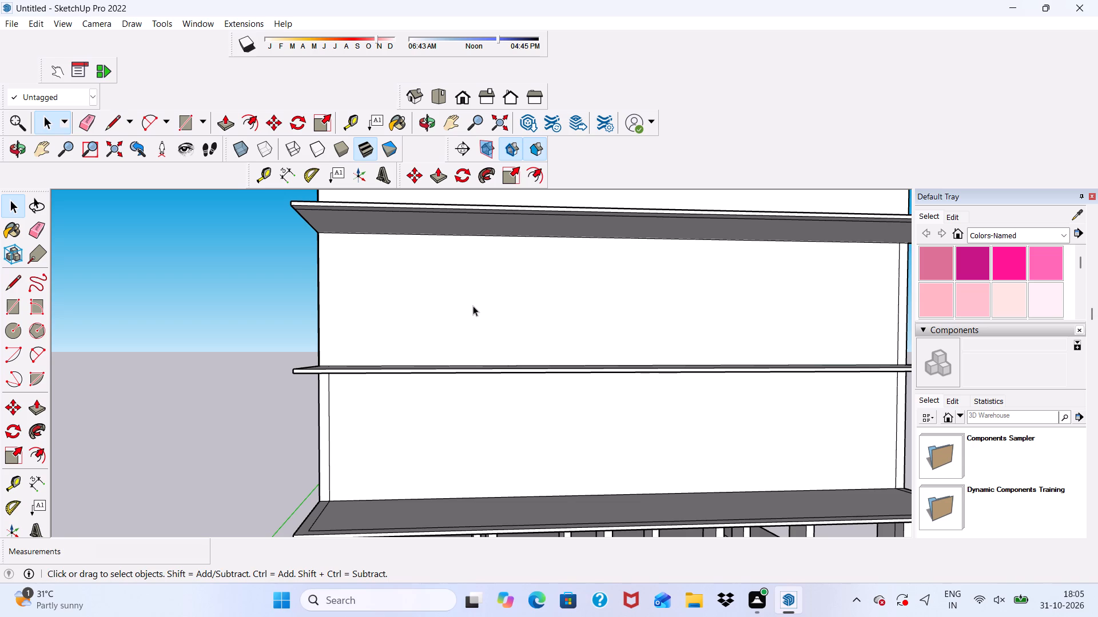
pyautogui.scroll(-7, 508, 275)
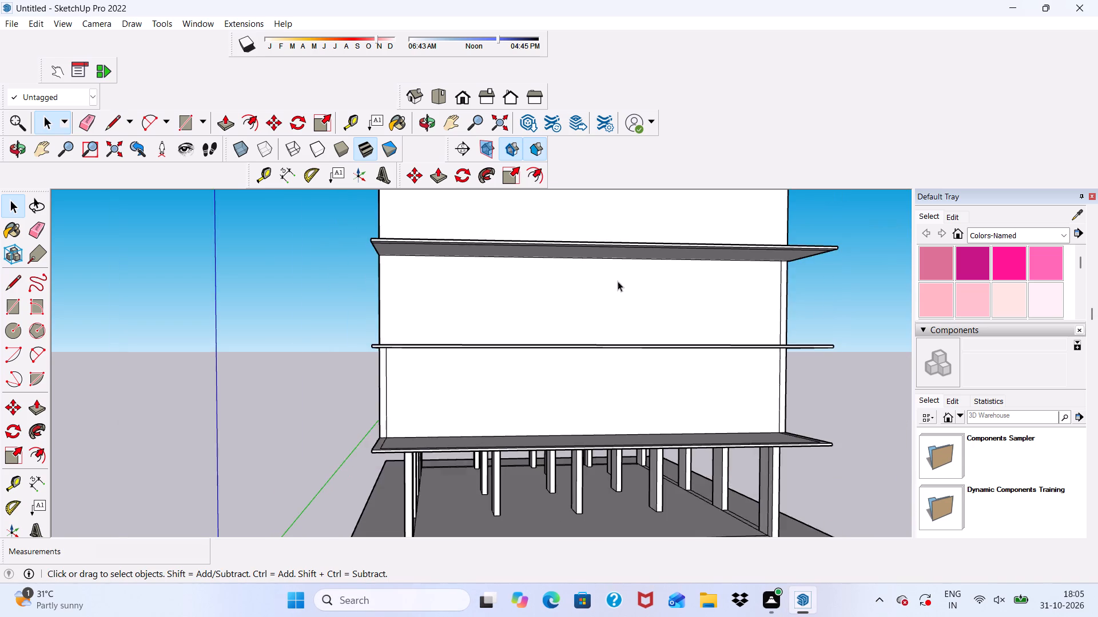
pyautogui.scroll(-2, 618, 281)
pyautogui.moveTo(684, 371); pyautogui.dragTo(646, 524, button='middle')
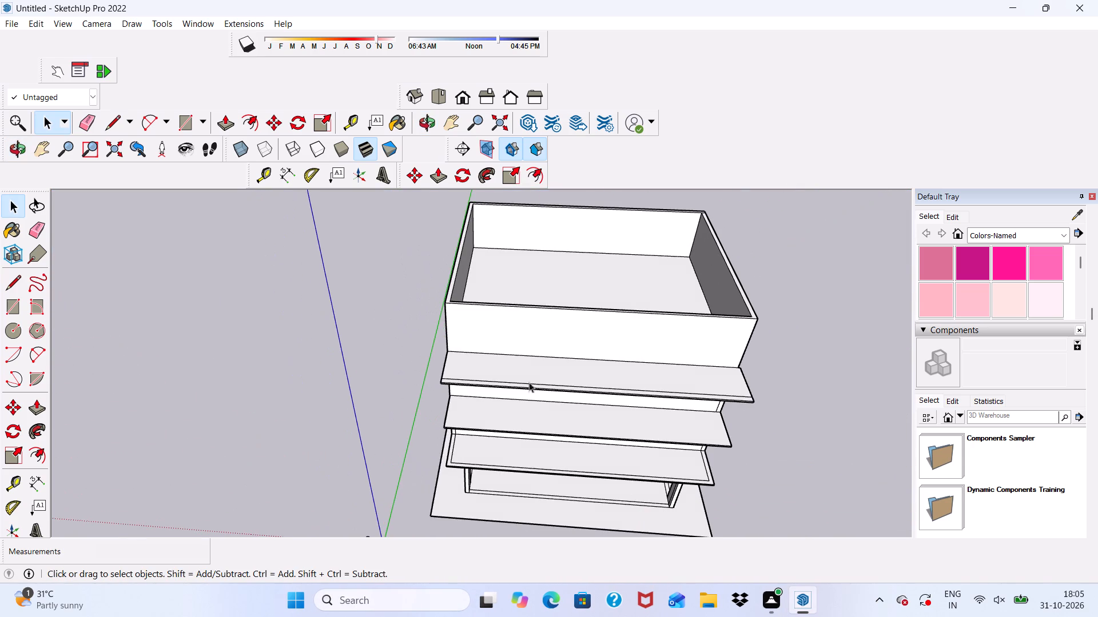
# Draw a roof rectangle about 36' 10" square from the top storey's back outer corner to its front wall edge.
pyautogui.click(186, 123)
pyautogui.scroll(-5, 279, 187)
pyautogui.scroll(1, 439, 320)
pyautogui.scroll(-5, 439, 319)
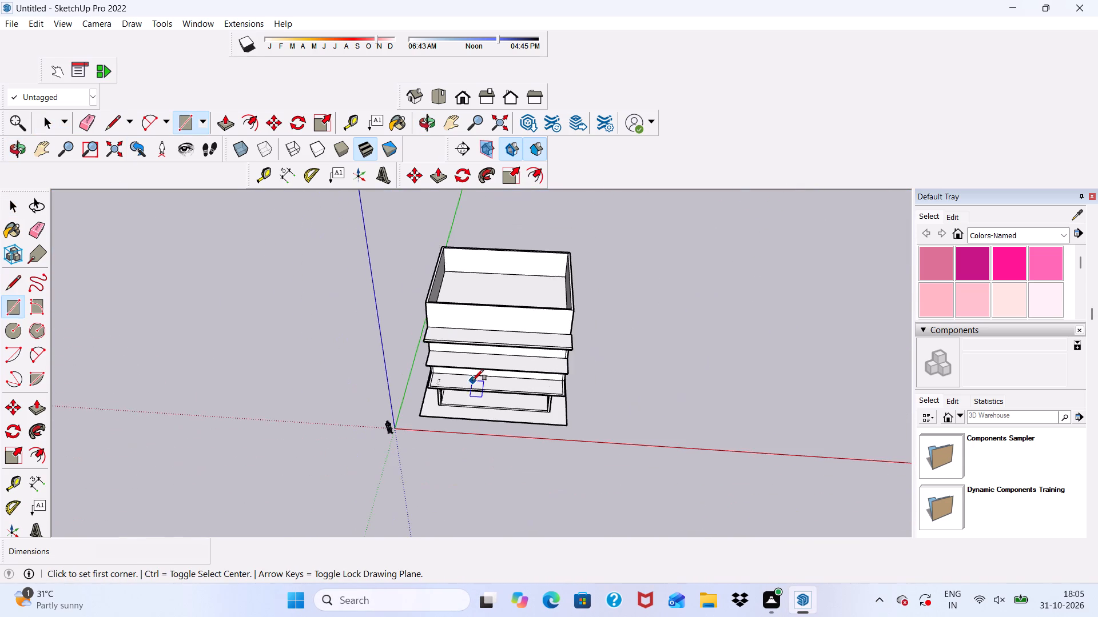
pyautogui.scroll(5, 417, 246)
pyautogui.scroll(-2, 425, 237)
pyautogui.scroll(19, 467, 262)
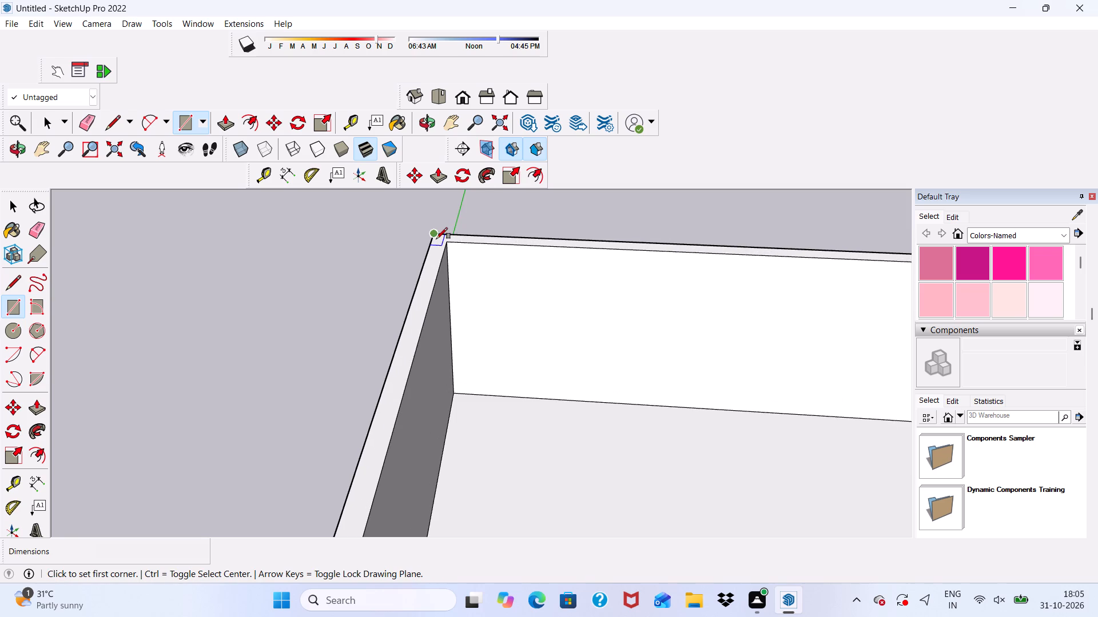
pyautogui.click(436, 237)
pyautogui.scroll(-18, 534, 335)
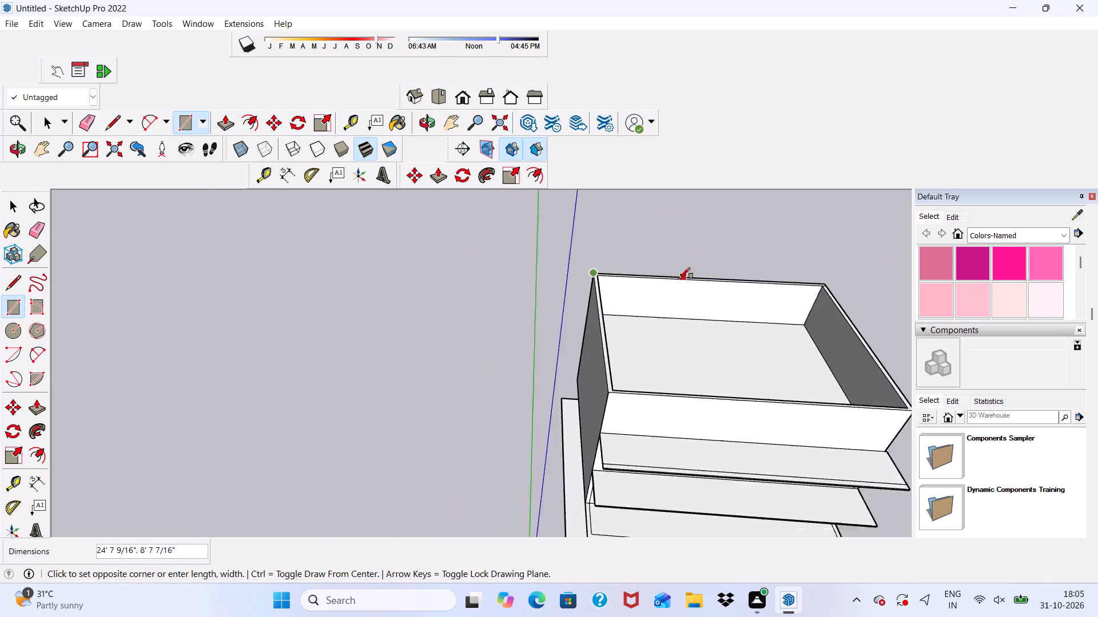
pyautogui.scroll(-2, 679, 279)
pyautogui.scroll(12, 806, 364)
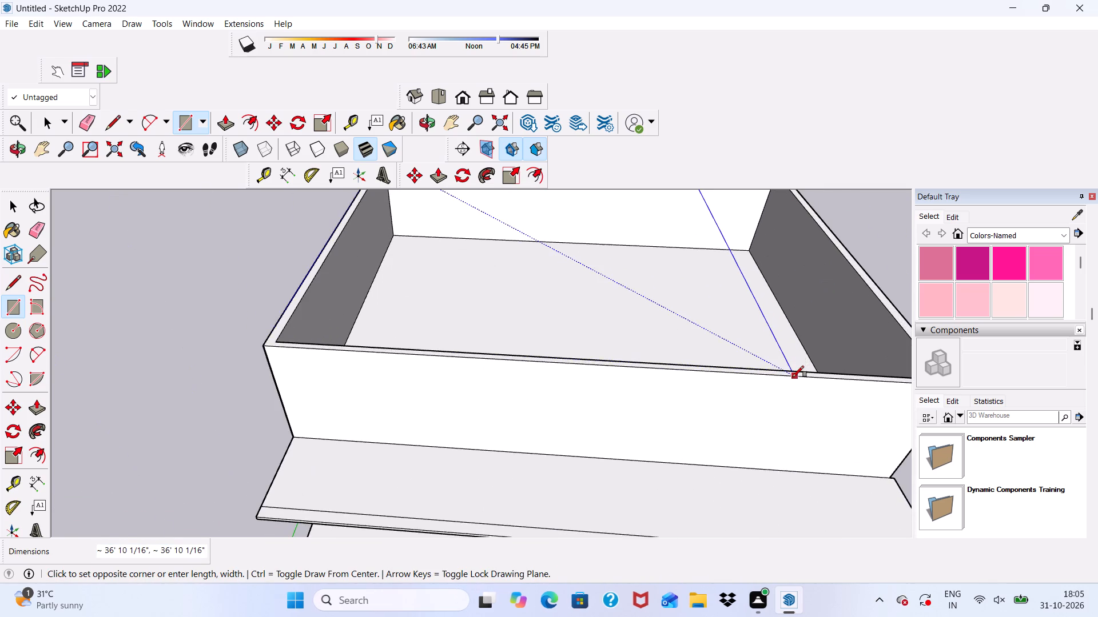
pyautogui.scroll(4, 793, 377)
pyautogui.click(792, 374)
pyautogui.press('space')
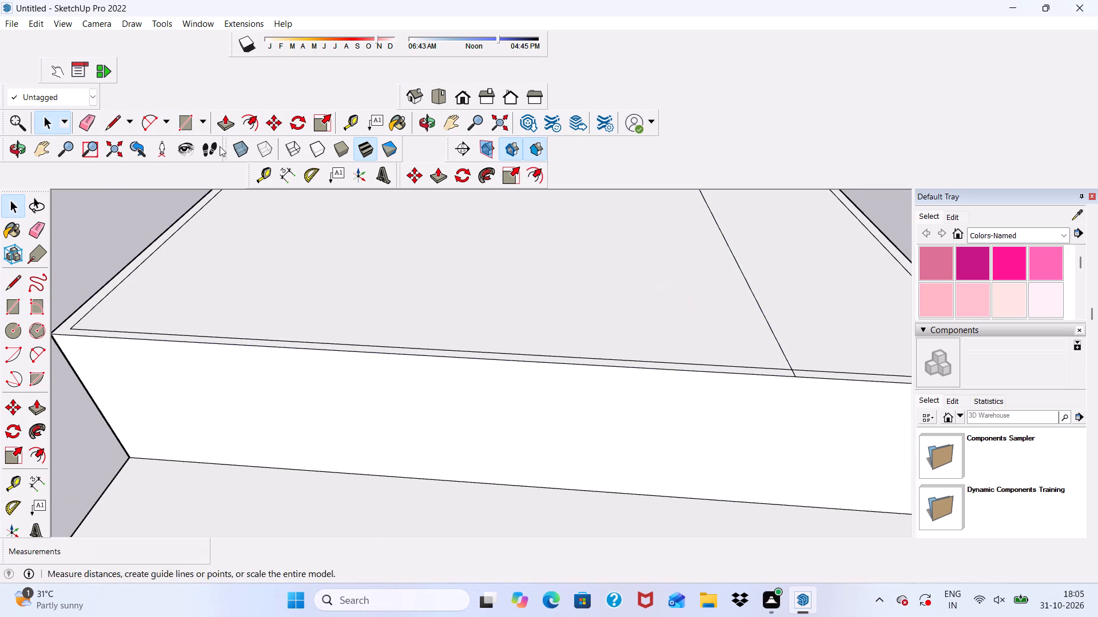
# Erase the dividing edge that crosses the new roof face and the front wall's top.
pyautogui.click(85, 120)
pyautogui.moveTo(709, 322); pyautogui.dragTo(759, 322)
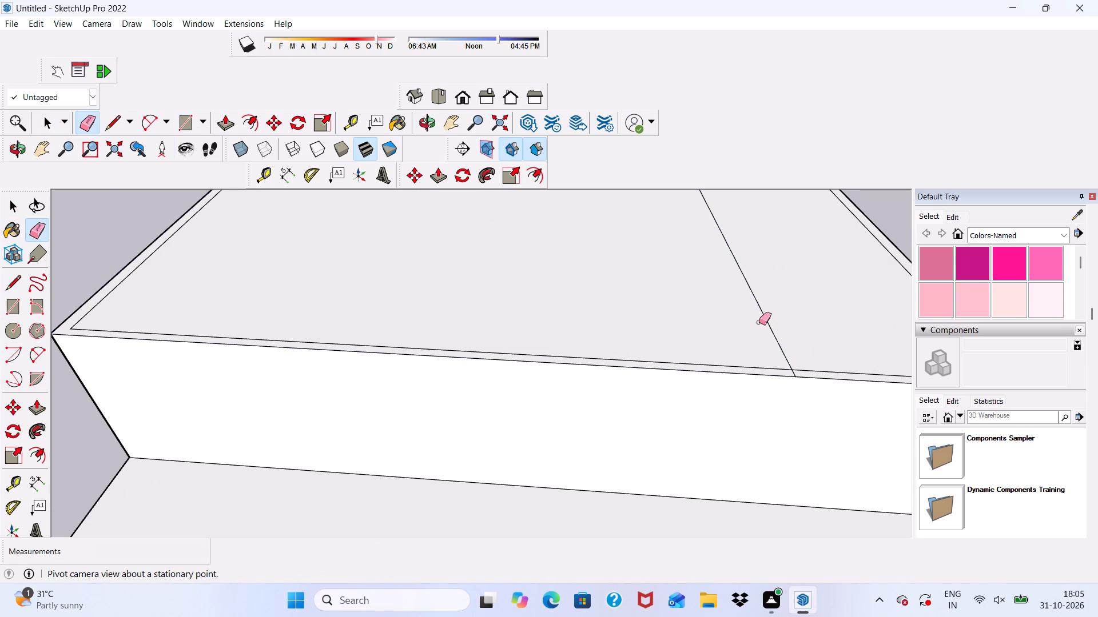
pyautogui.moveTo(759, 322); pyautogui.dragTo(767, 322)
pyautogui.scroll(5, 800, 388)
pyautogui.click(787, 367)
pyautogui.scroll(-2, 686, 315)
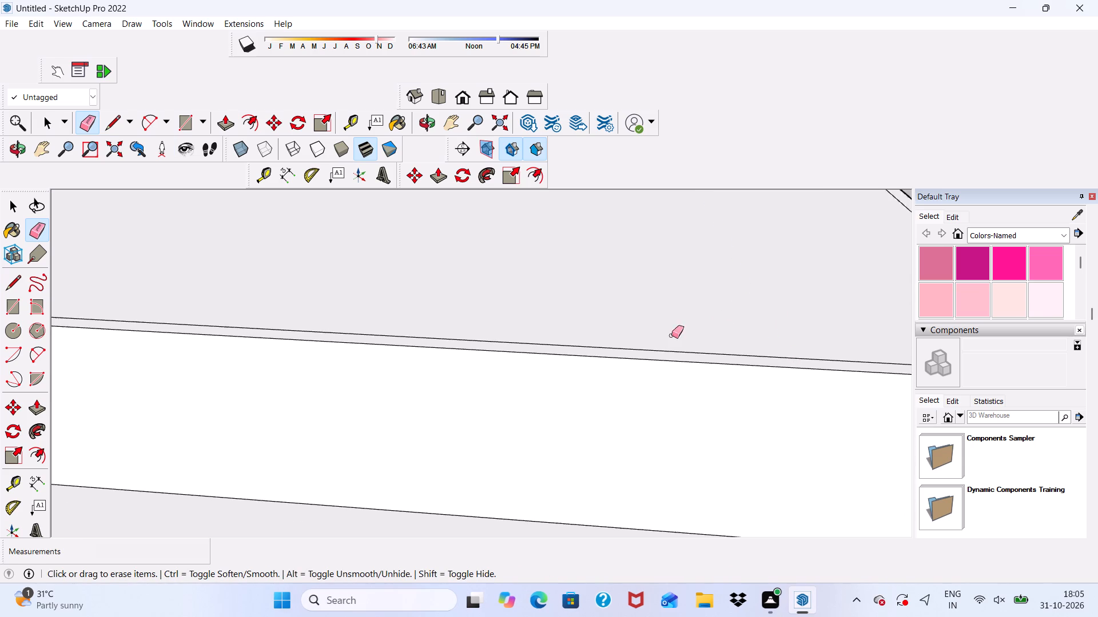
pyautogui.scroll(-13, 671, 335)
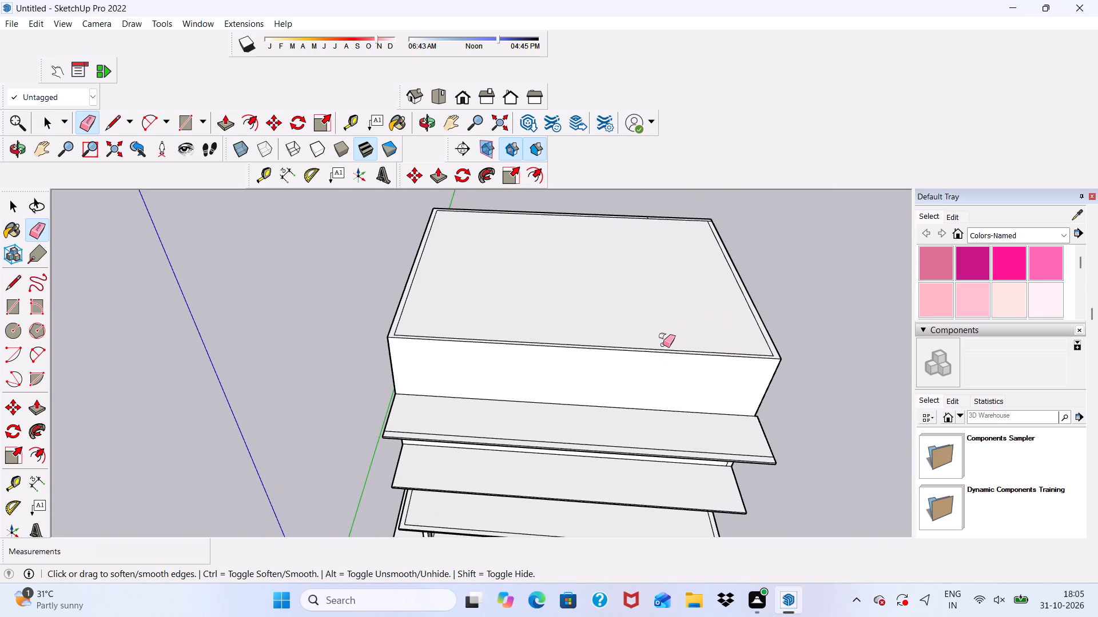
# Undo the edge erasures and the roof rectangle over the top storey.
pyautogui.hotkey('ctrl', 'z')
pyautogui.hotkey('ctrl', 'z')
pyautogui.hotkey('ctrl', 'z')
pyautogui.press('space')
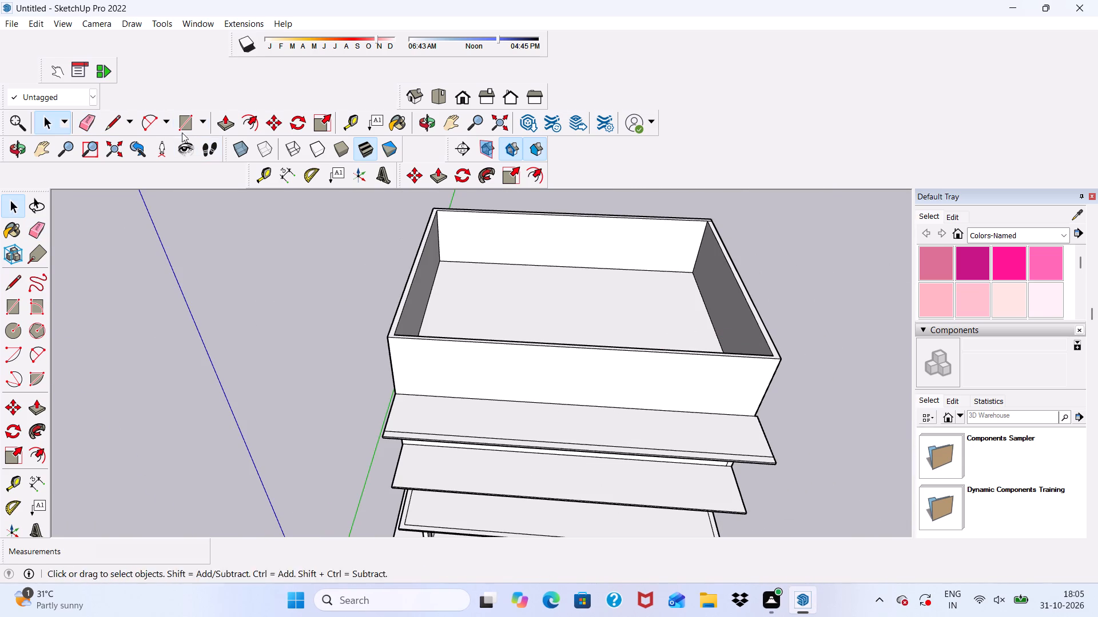
# Draw a roof rectangle about 50' by 47' 5" from the top storey's back outer corner, overhanging the front facade.
pyautogui.click(181, 123)
pyautogui.scroll(3, 447, 227)
pyautogui.scroll(-10, 424, 178)
pyautogui.scroll(5, 414, 211)
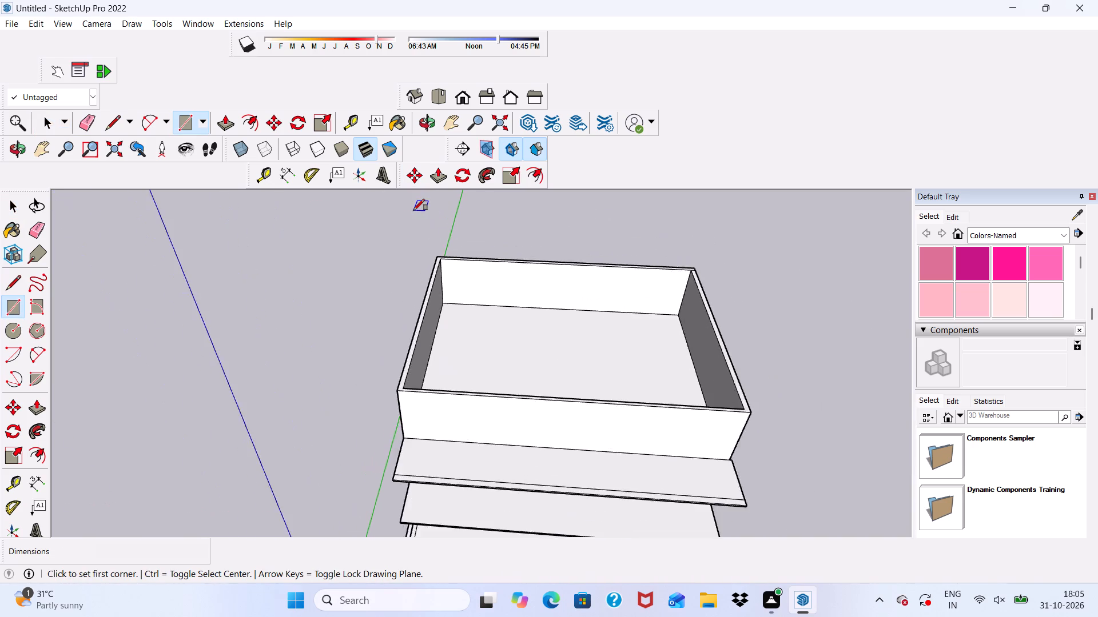
pyautogui.scroll(19, 413, 210)
pyautogui.scroll(4, 456, 290)
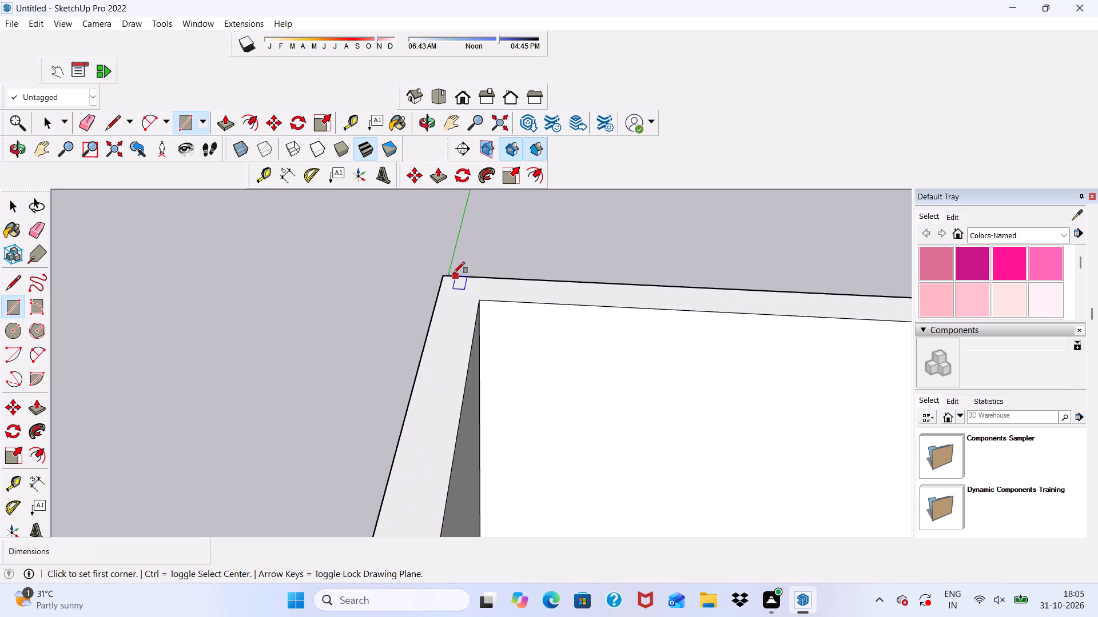
pyautogui.click(446, 277)
pyautogui.scroll(-6, 447, 241)
pyautogui.scroll(-12, 526, 223)
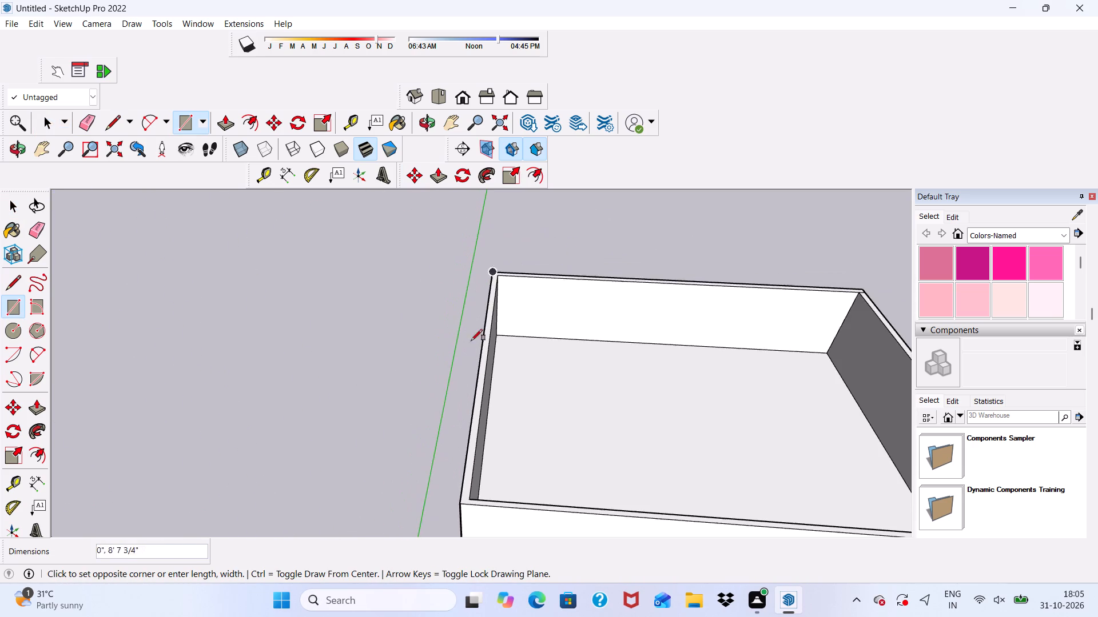
pyautogui.scroll(-12, 566, 249)
pyautogui.scroll(10, 766, 390)
pyautogui.scroll(-4, 787, 358)
pyautogui.moveTo(806, 420); pyautogui.dragTo(519, 392, button='middle')
pyautogui.scroll(-1, 560, 400)
pyautogui.scroll(5, 373, 434)
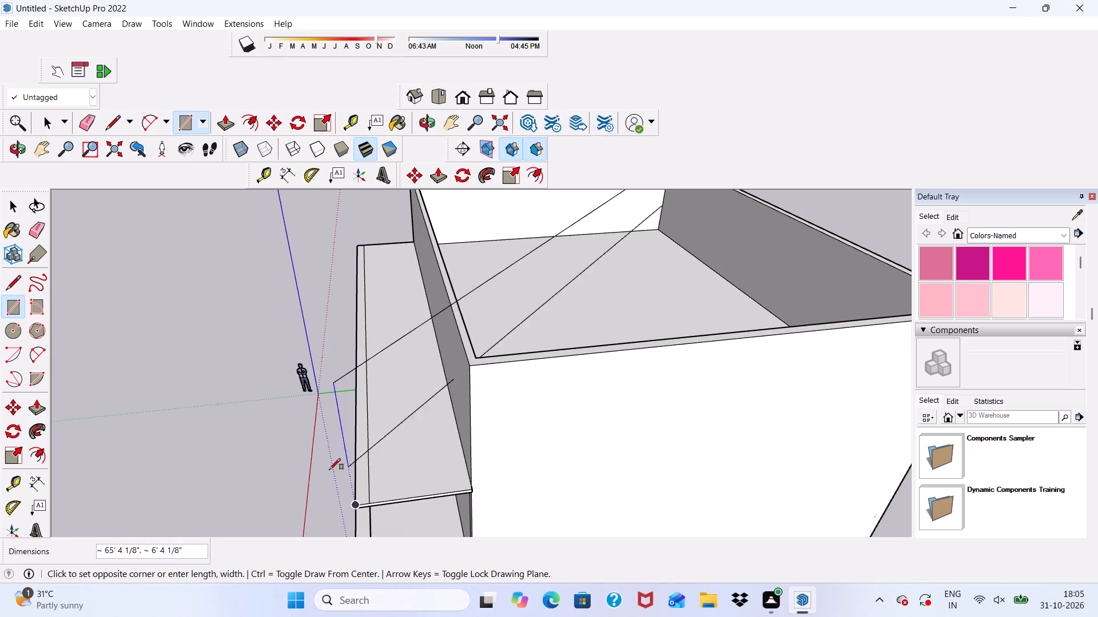
pyautogui.scroll(3, 328, 470)
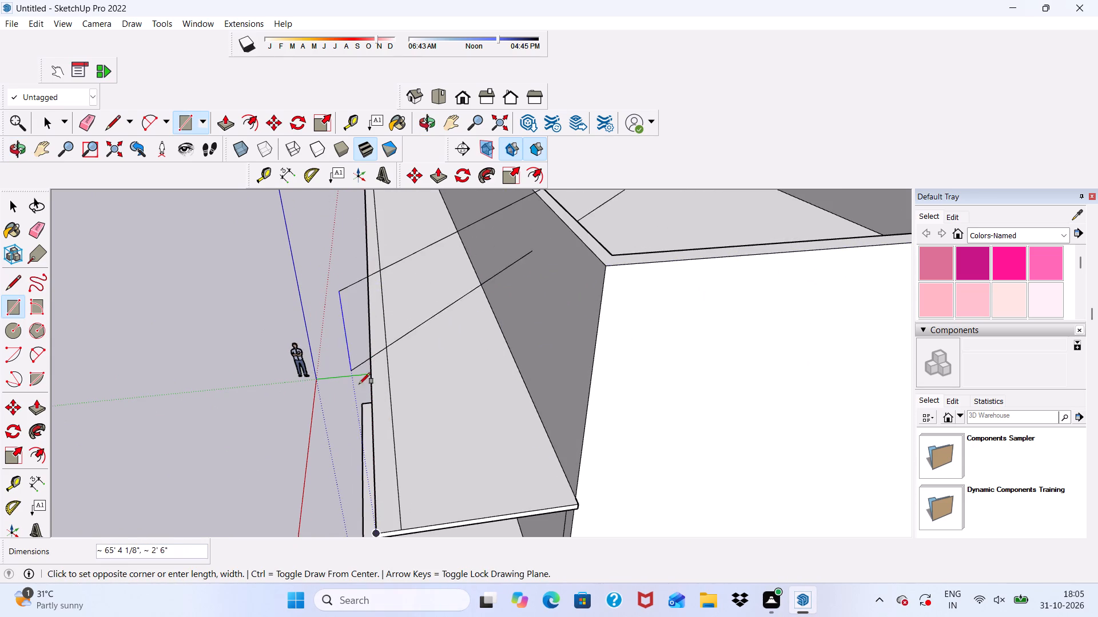
pyautogui.scroll(-3, 397, 319)
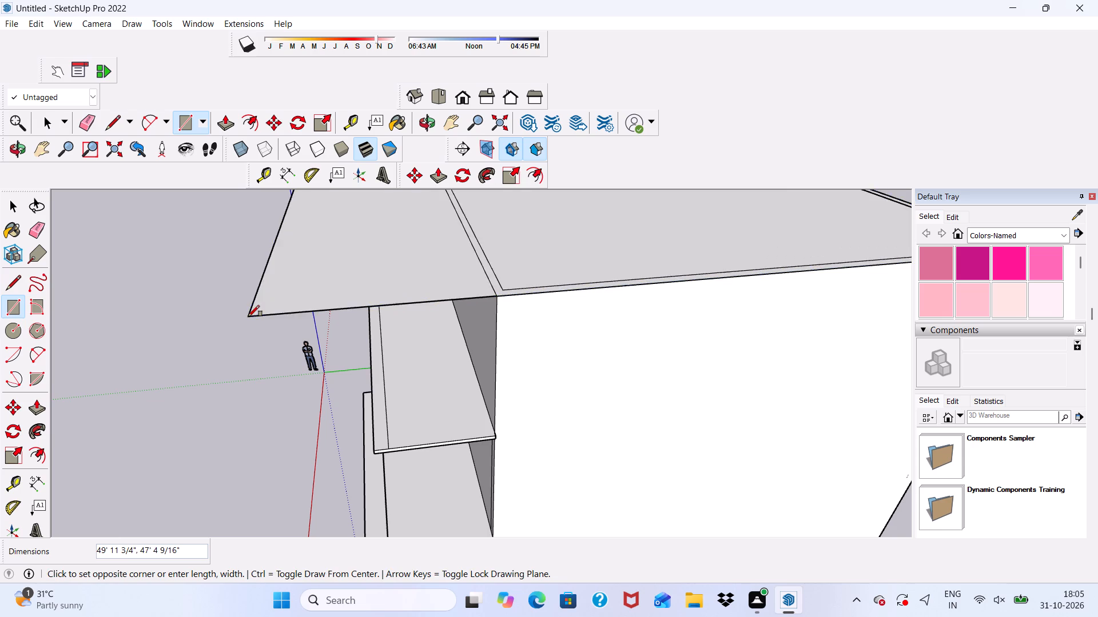
pyautogui.click(248, 316)
pyautogui.scroll(-1, 258, 330)
pyautogui.moveTo(265, 340); pyautogui.dragTo(466, 346, button='middle')
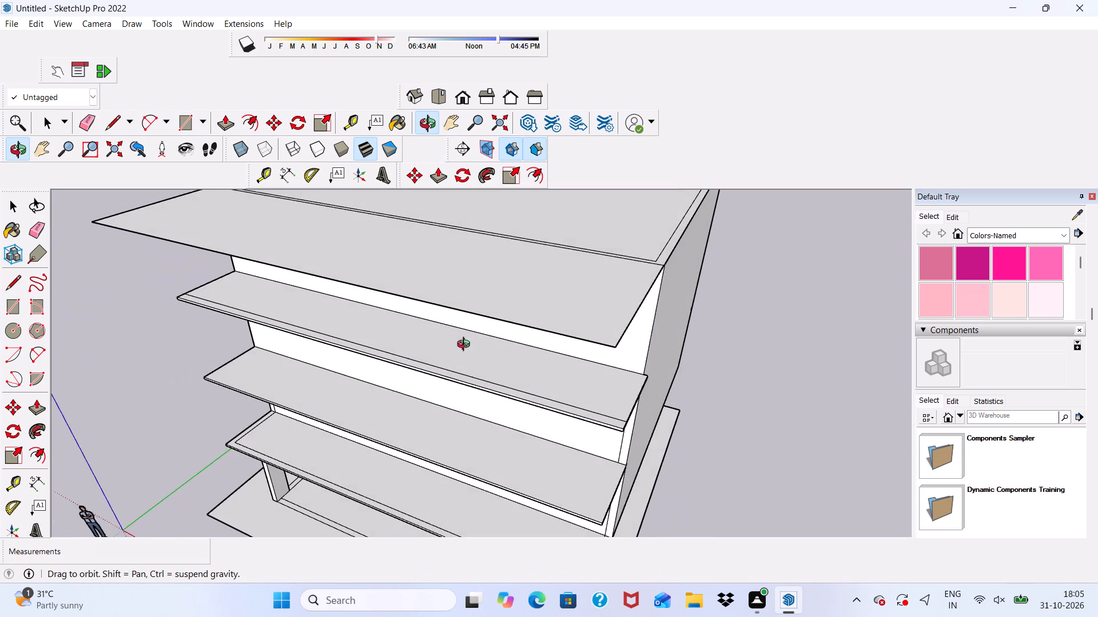
pyautogui.press('space')
pyautogui.moveTo(466, 346); pyautogui.dragTo(469, 344, button='middle')
pyautogui.scroll(1, 503, 280)
pyautogui.scroll(-7, 543, 246)
pyautogui.press('space')
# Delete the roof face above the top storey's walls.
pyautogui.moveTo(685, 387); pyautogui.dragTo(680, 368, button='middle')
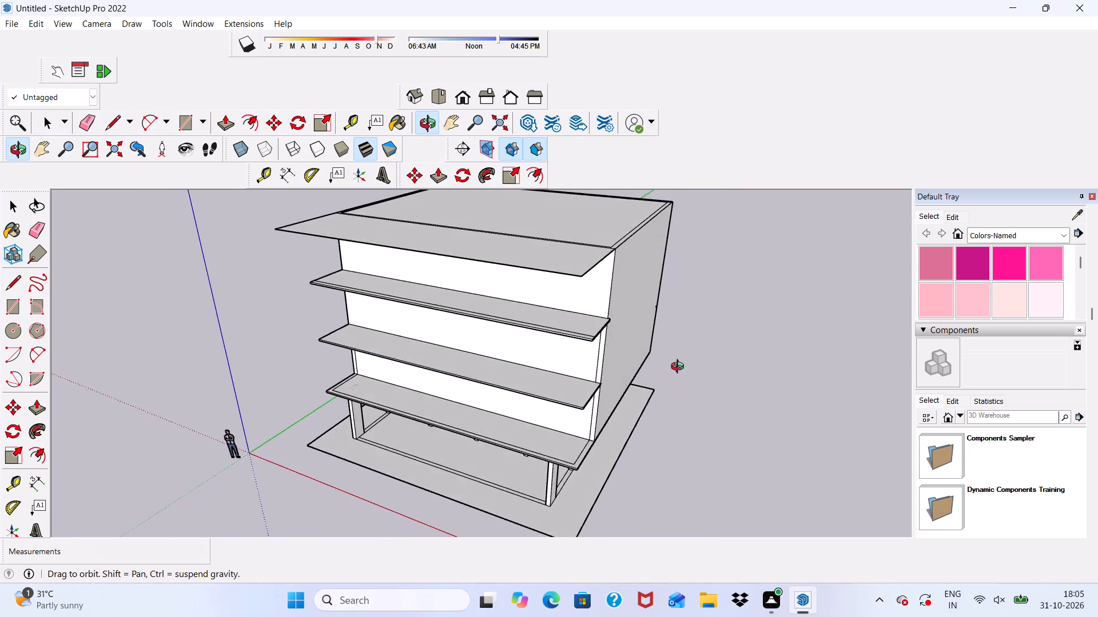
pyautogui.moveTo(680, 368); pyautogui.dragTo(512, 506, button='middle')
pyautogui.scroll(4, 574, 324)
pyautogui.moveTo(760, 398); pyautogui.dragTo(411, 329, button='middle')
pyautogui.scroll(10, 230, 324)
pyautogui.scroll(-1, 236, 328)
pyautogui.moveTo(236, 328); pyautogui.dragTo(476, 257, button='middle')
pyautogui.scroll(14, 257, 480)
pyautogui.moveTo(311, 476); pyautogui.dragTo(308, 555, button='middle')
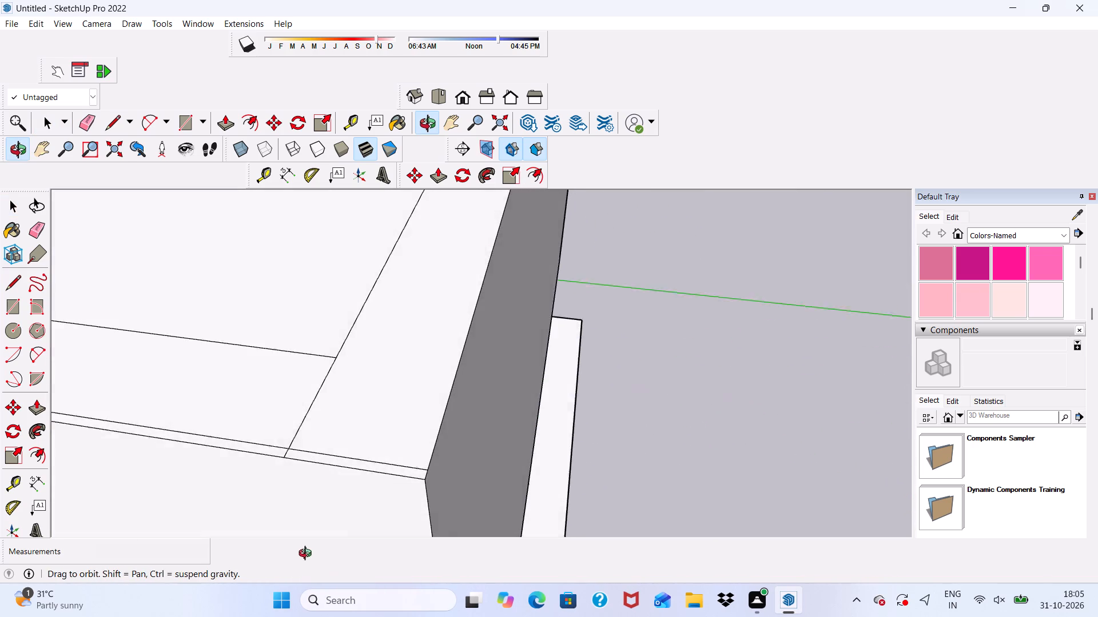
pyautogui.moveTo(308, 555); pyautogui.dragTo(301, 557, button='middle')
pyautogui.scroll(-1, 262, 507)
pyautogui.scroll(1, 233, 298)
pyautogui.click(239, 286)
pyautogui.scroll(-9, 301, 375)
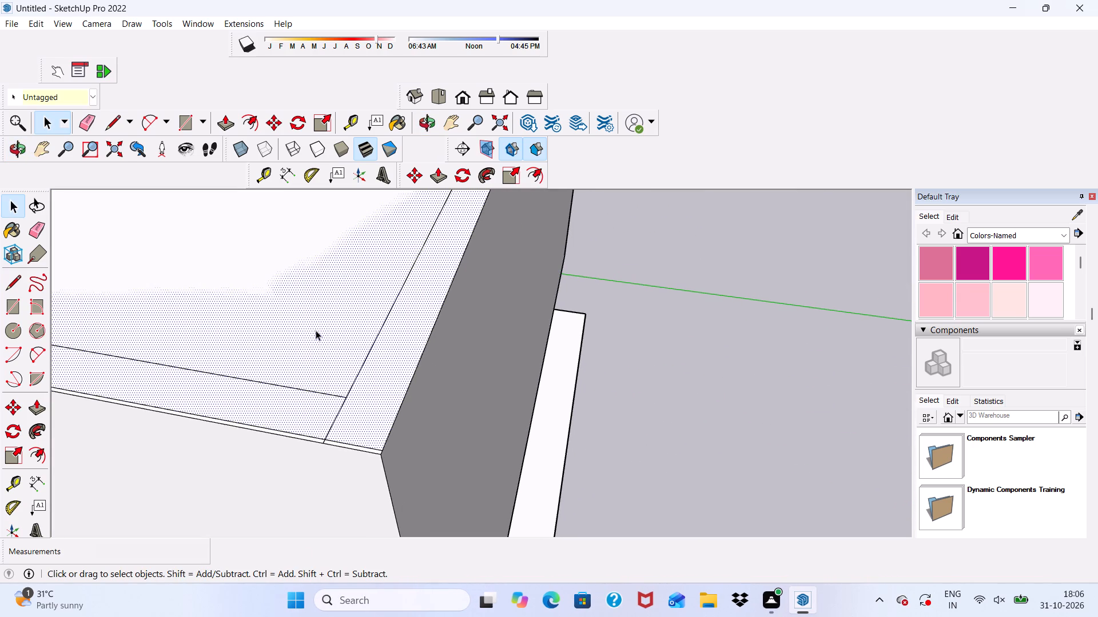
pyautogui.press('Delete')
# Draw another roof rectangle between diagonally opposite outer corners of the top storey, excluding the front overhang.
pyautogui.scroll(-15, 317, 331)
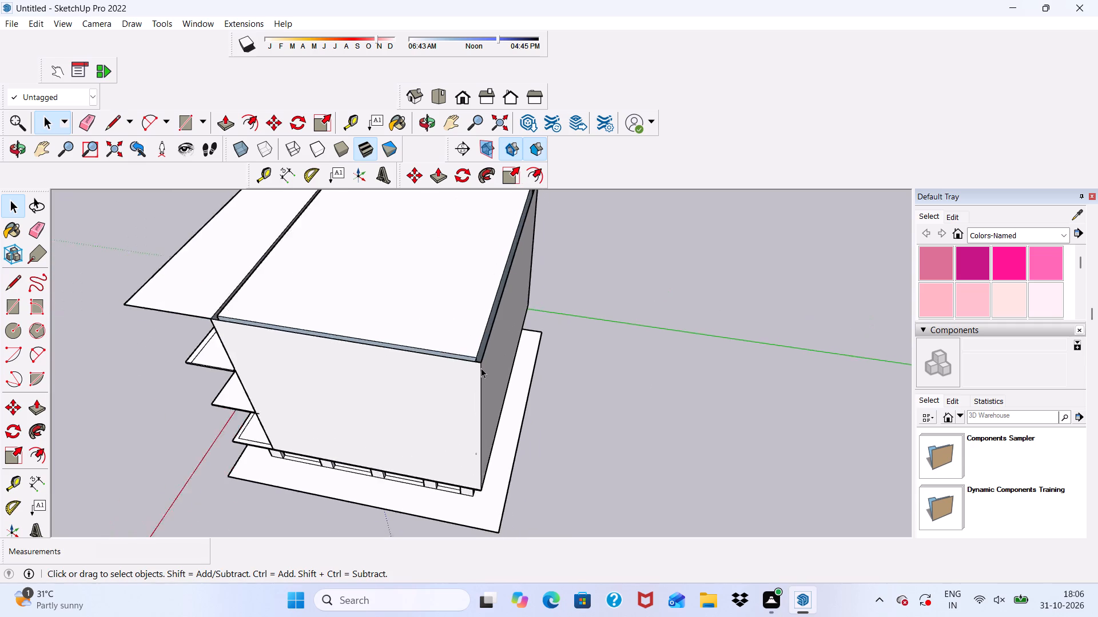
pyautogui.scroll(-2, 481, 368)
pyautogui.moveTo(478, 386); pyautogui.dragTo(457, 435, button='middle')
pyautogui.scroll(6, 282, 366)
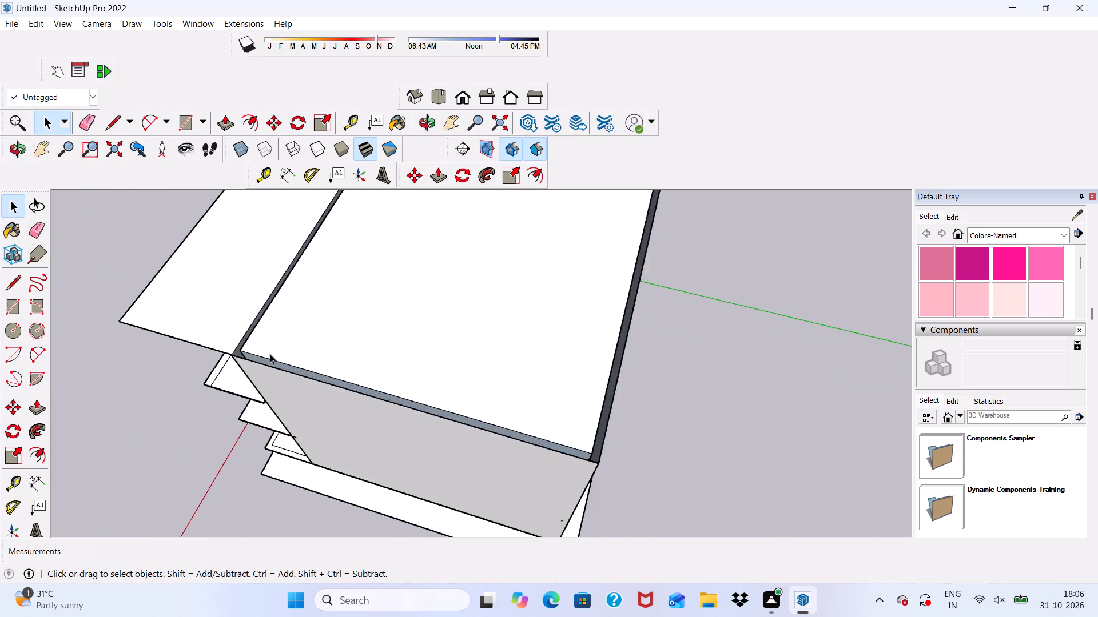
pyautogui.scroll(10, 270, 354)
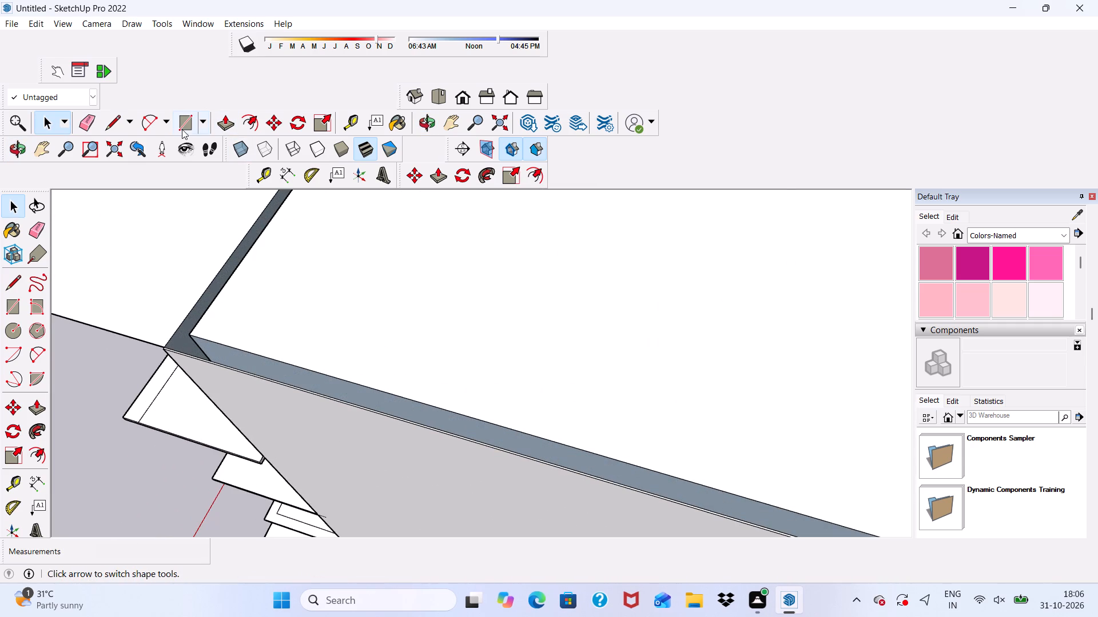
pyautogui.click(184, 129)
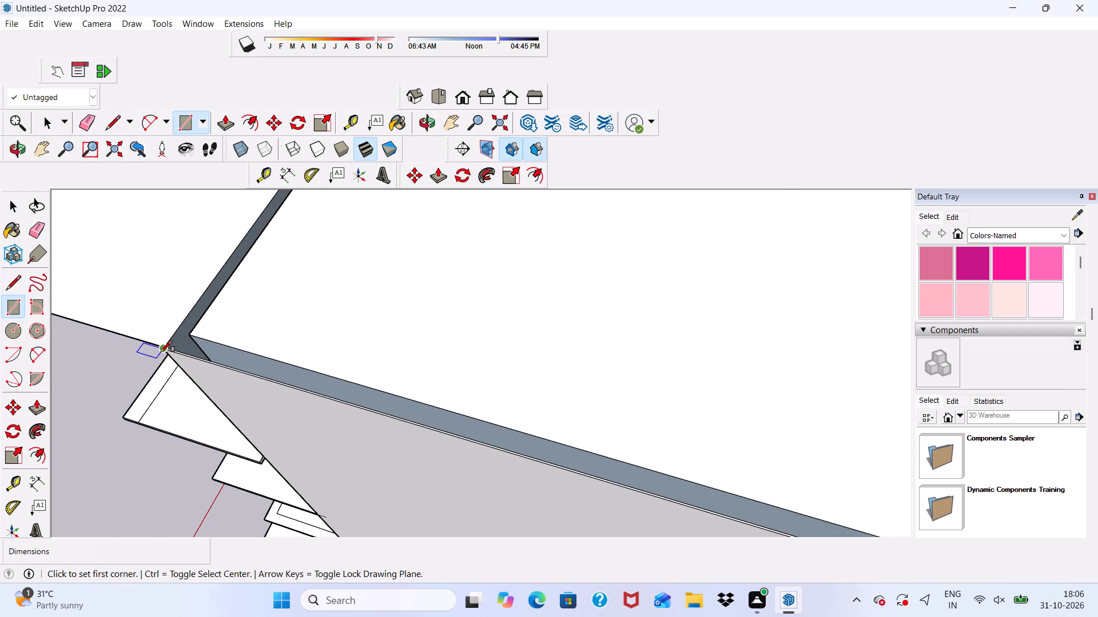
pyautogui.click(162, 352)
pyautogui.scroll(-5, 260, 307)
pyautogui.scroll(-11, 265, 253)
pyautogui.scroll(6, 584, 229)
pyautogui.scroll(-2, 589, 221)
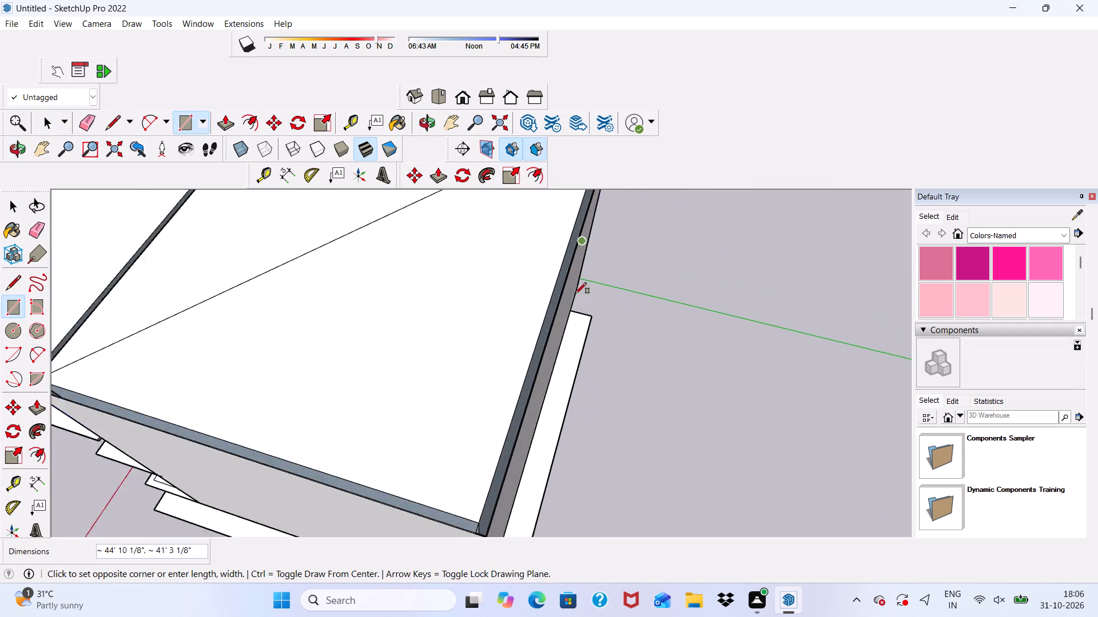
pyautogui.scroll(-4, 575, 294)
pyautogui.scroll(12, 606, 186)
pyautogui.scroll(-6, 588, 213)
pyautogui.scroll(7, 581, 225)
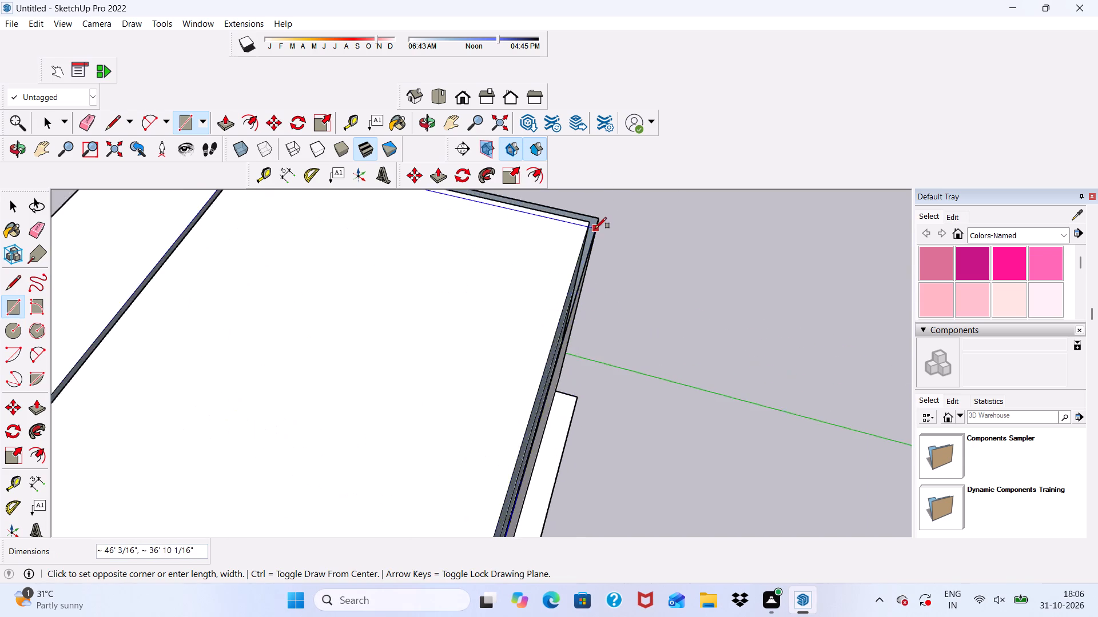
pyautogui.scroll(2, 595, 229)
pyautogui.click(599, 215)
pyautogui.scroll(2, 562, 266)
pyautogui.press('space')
# Examine the wall tops and the roof edge around the top storey from the back and from above.
pyautogui.scroll(4, 594, 230)
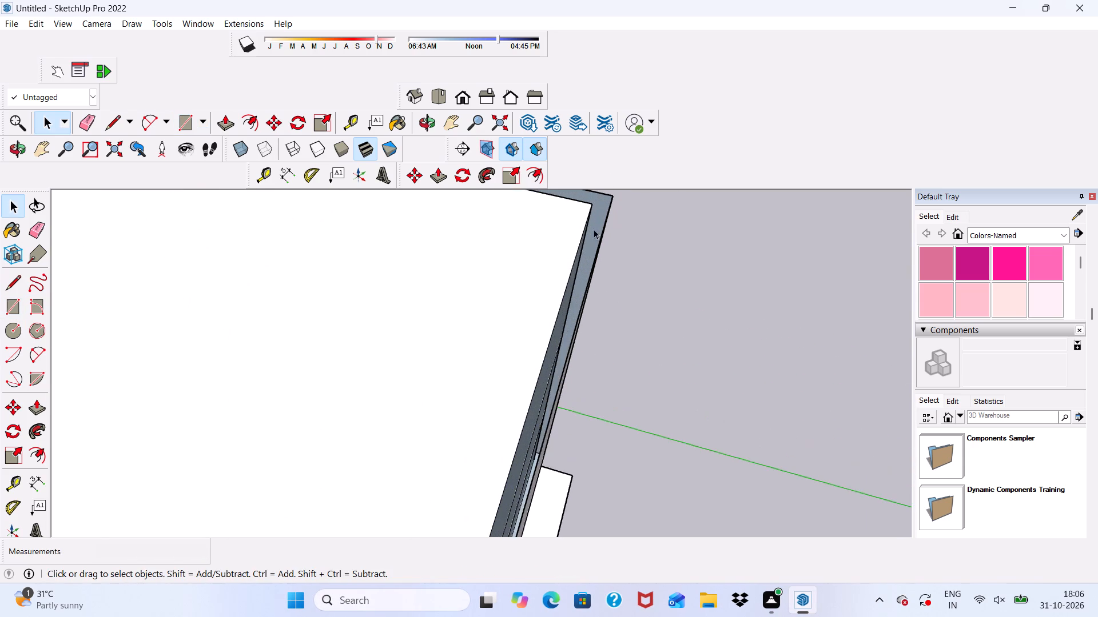
pyautogui.moveTo(588, 257); pyautogui.dragTo(625, 251, button='middle')
pyautogui.scroll(5, 638, 324)
pyautogui.click(589, 291)
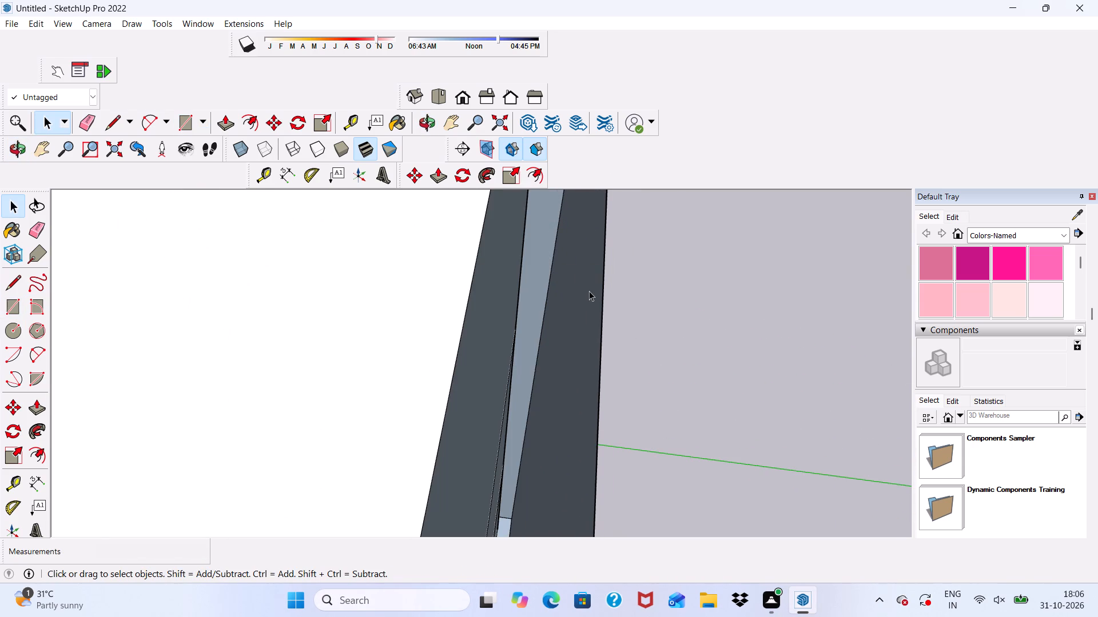
pyautogui.scroll(-5, 412, 262)
pyautogui.moveTo(584, 316); pyautogui.dragTo(605, 281, button='middle')
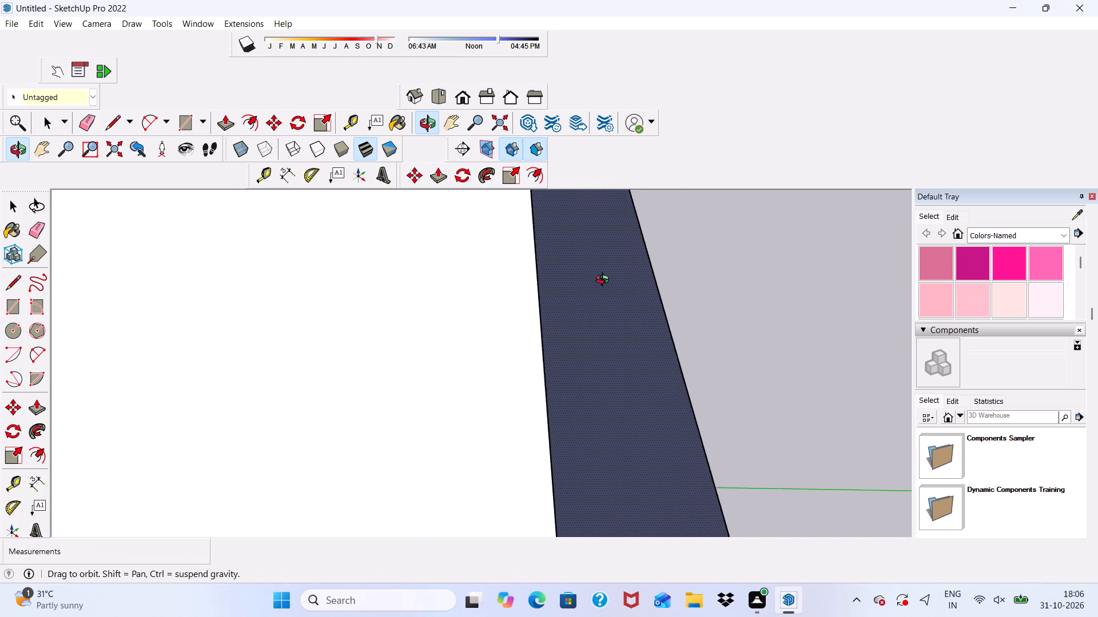
pyautogui.moveTo(605, 281); pyautogui.dragTo(426, 212, button='middle')
pyautogui.scroll(1, 440, 214)
pyautogui.scroll(-16, 465, 238)
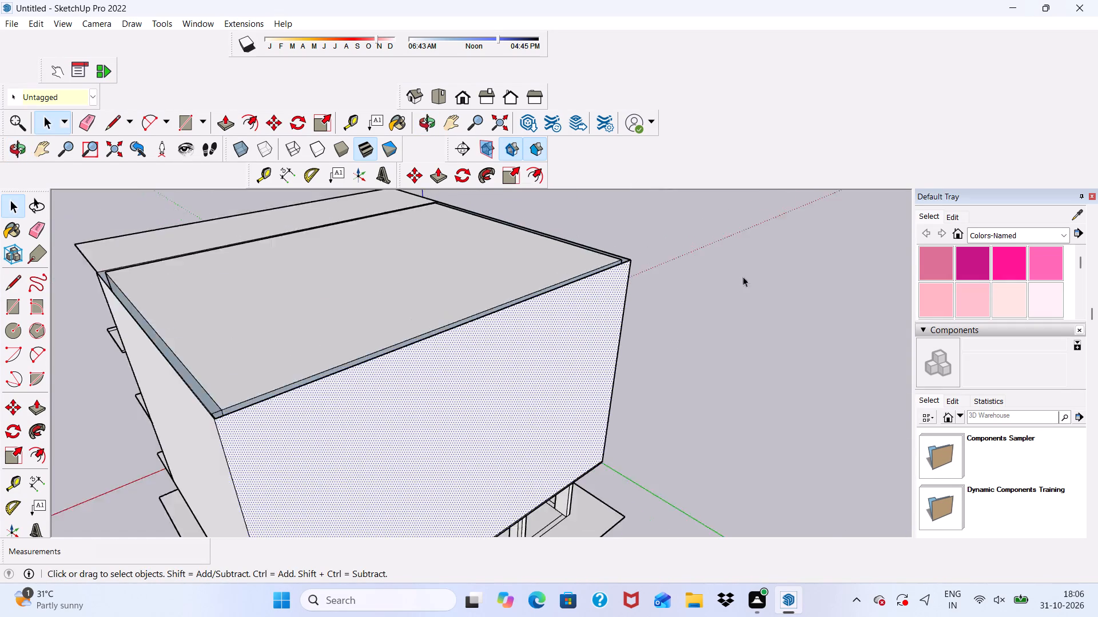
pyautogui.scroll(-2, 743, 277)
pyautogui.moveTo(646, 395); pyautogui.dragTo(724, 454, button='middle')
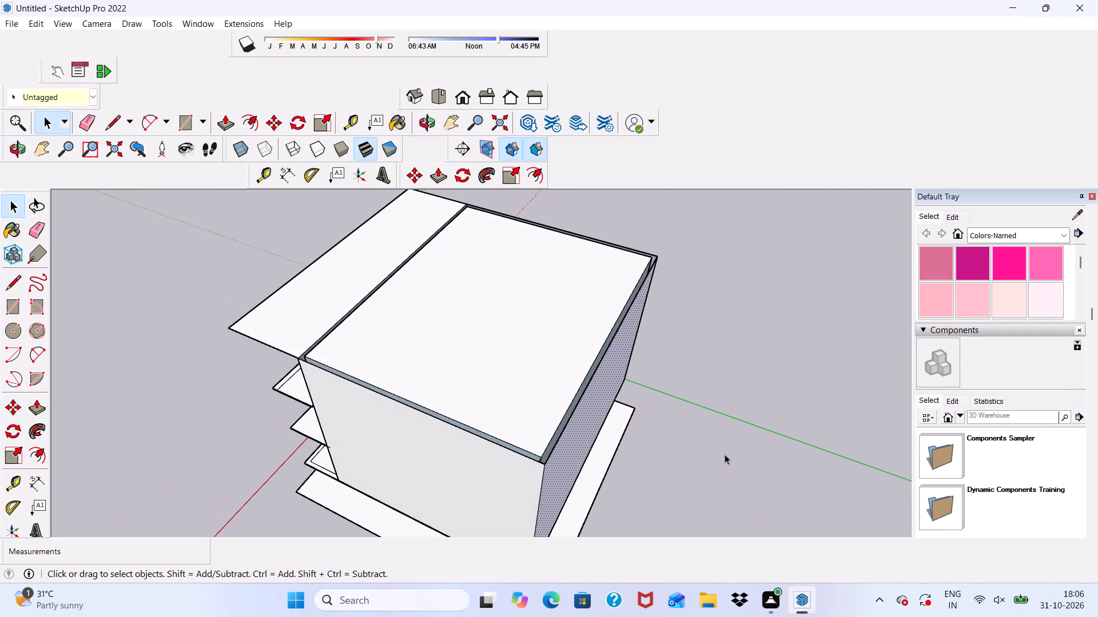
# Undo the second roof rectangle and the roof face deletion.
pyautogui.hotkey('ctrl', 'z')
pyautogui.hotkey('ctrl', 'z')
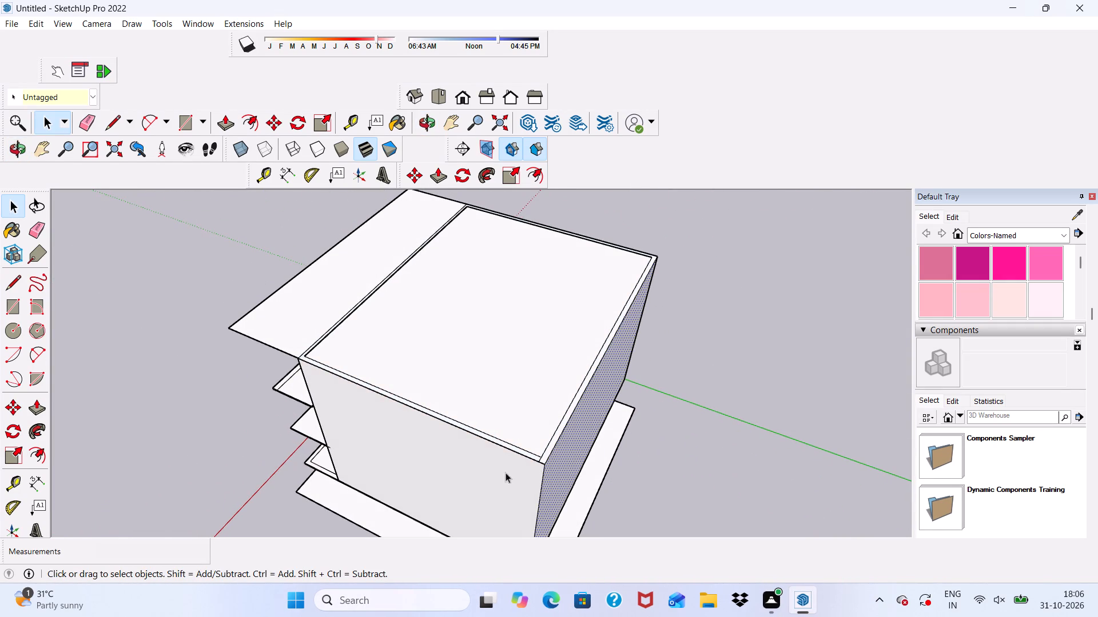
# Delete the roof face enclosed by the top storey's inner wall outline.
pyautogui.scroll(16, 505, 470)
pyautogui.click(602, 444)
pyautogui.scroll(-5, 602, 444)
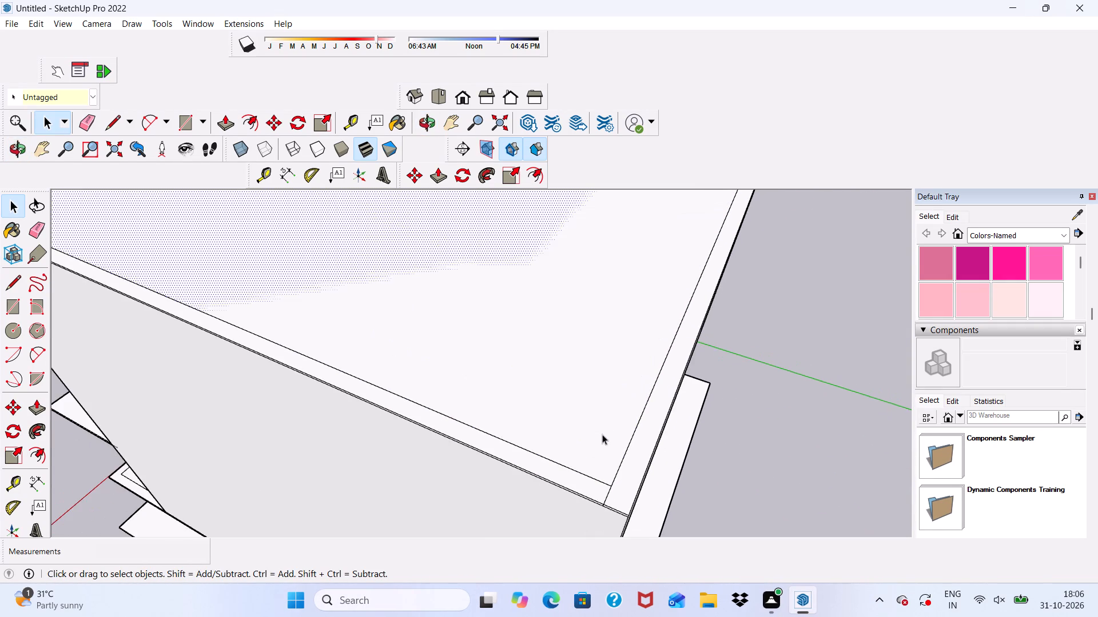
pyautogui.scroll(-3, 600, 432)
pyautogui.click(556, 276)
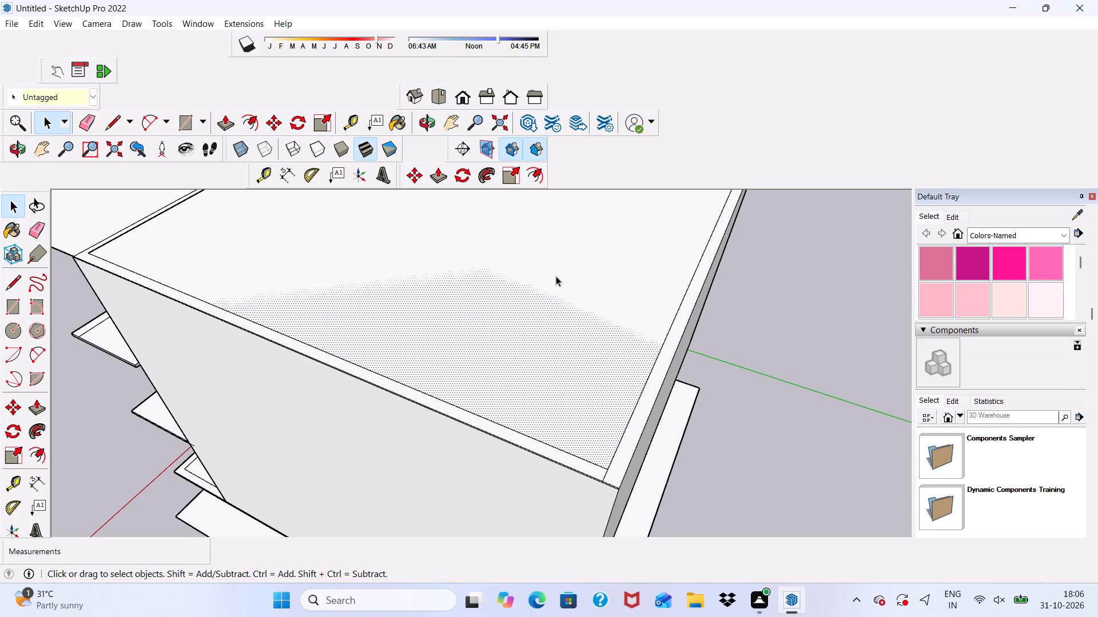
pyautogui.press('Delete')
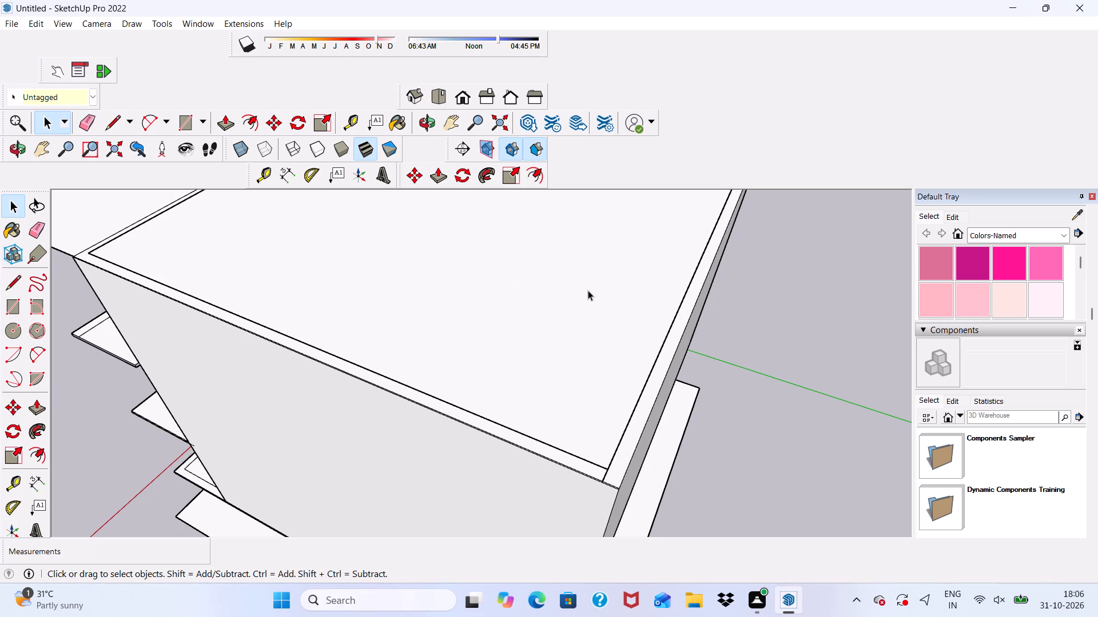
# Examine the top storey's roof edges and front overhang from behind, below, the front and above.
pyautogui.scroll(15, 542, 459)
pyautogui.moveTo(479, 406); pyautogui.dragTo(385, 502, button='middle')
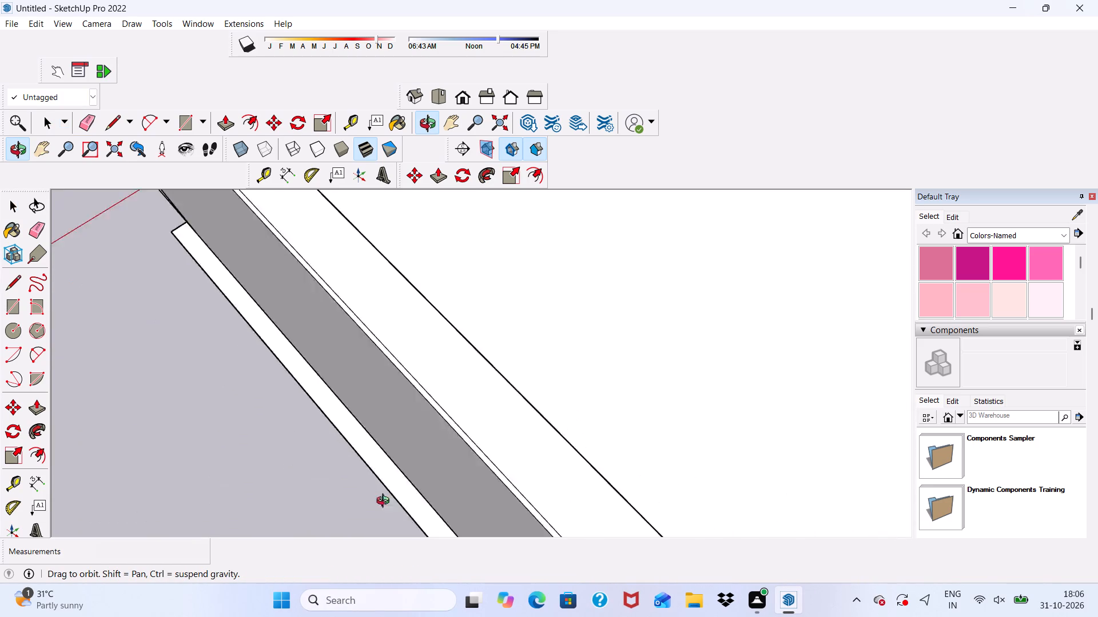
pyautogui.moveTo(385, 502); pyautogui.dragTo(588, 305, button='middle')
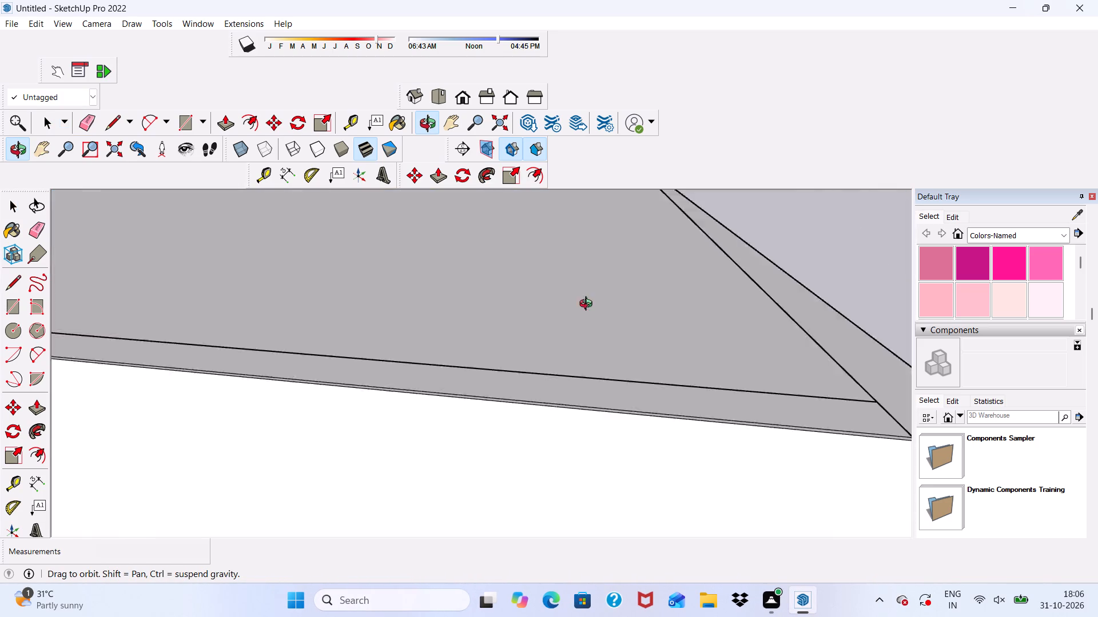
pyautogui.moveTo(588, 305); pyautogui.dragTo(939, 228, button='middle')
pyautogui.scroll(-17, 537, 334)
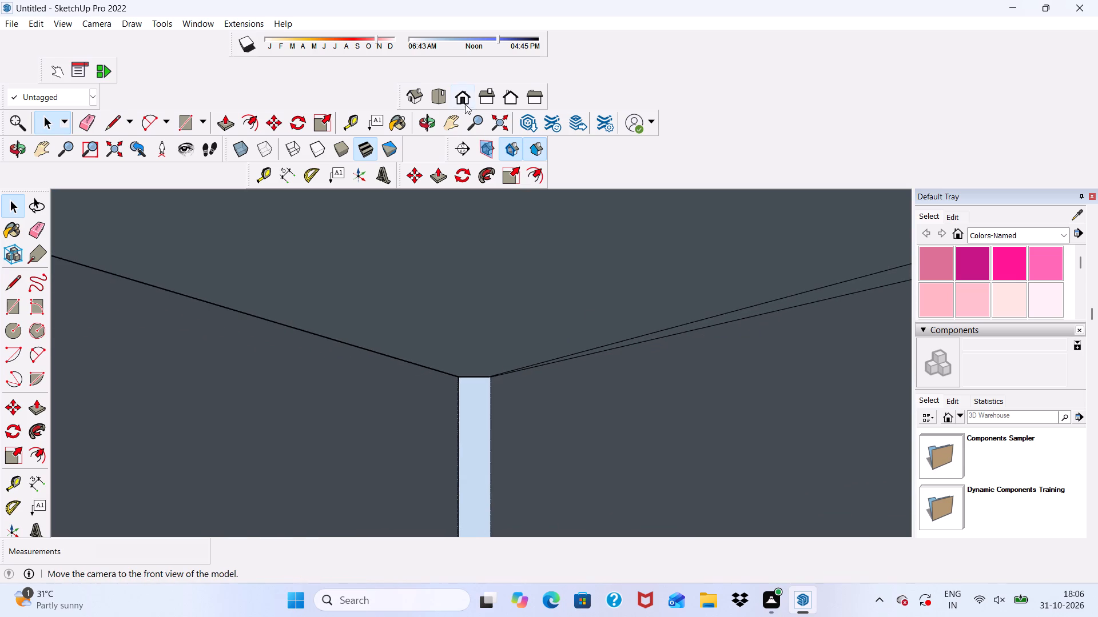
pyautogui.click(462, 102)
pyautogui.scroll(-20, 494, 211)
pyautogui.scroll(-11, 494, 211)
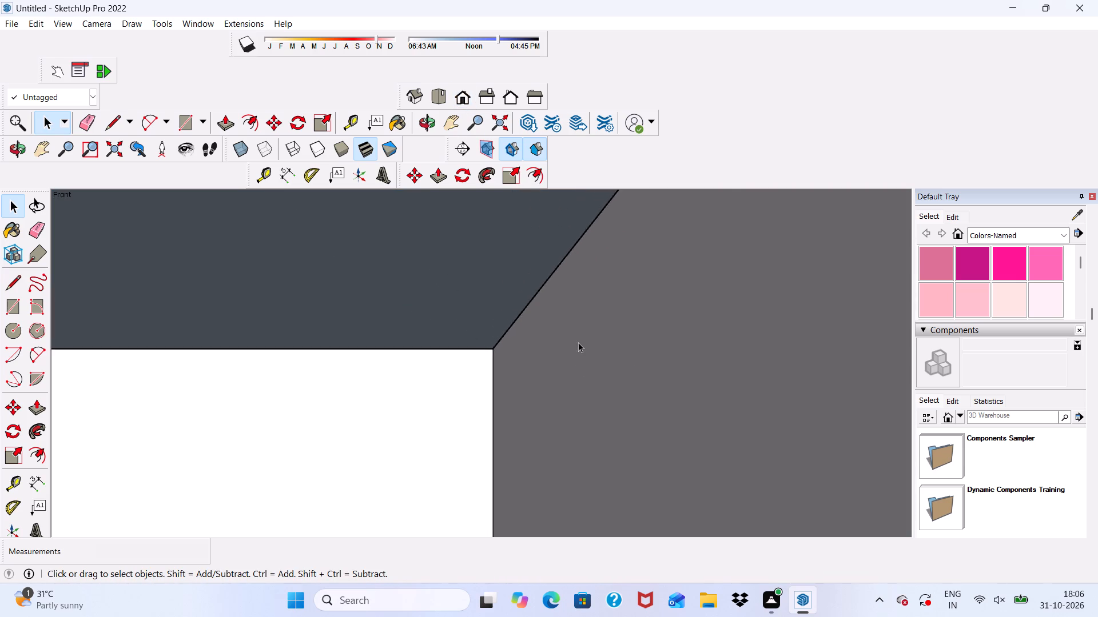
pyautogui.scroll(-20, 578, 342)
pyautogui.scroll(-20, 578, 342)
pyautogui.scroll(-1, 578, 342)
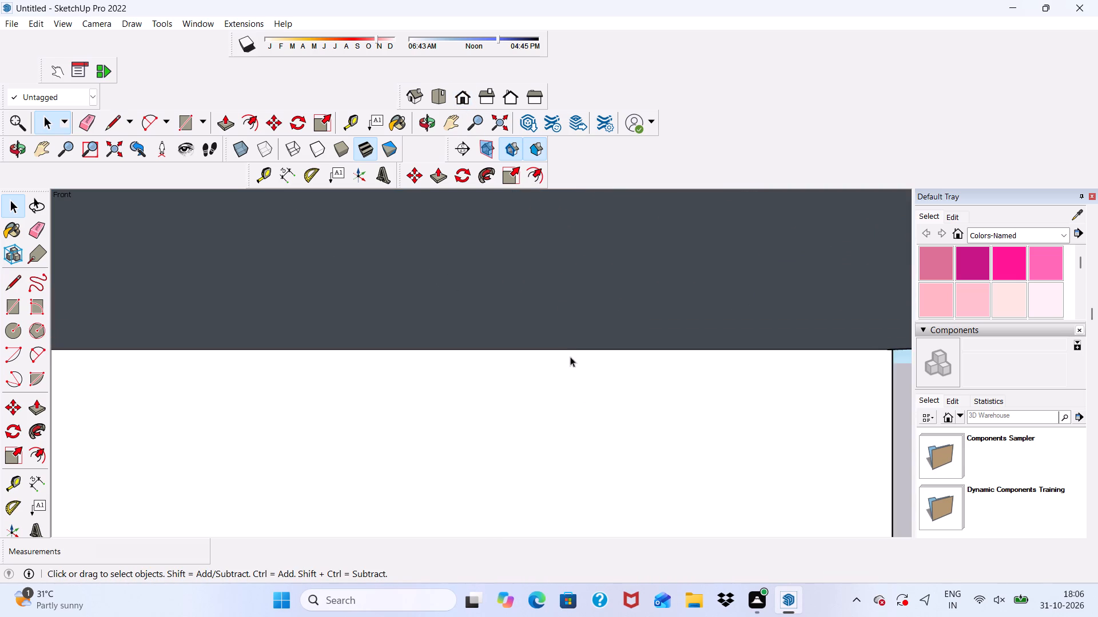
pyautogui.scroll(-20, 570, 356)
pyautogui.scroll(-2, 570, 356)
pyautogui.moveTo(579, 401); pyautogui.dragTo(775, 450, button='middle')
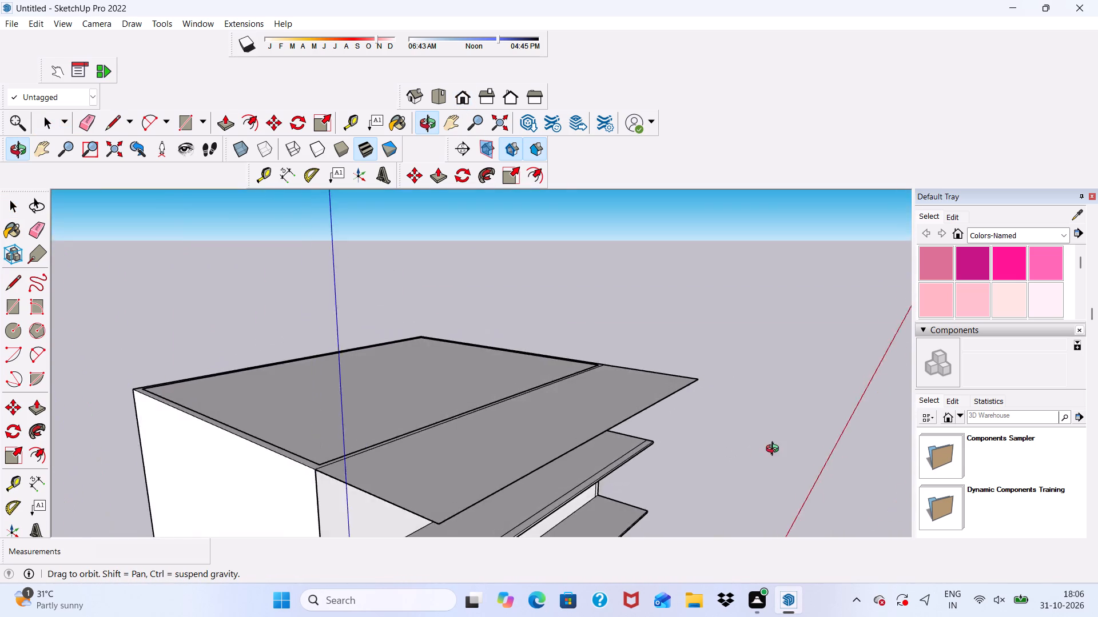
pyautogui.moveTo(775, 450); pyautogui.dragTo(514, 360, button='middle')
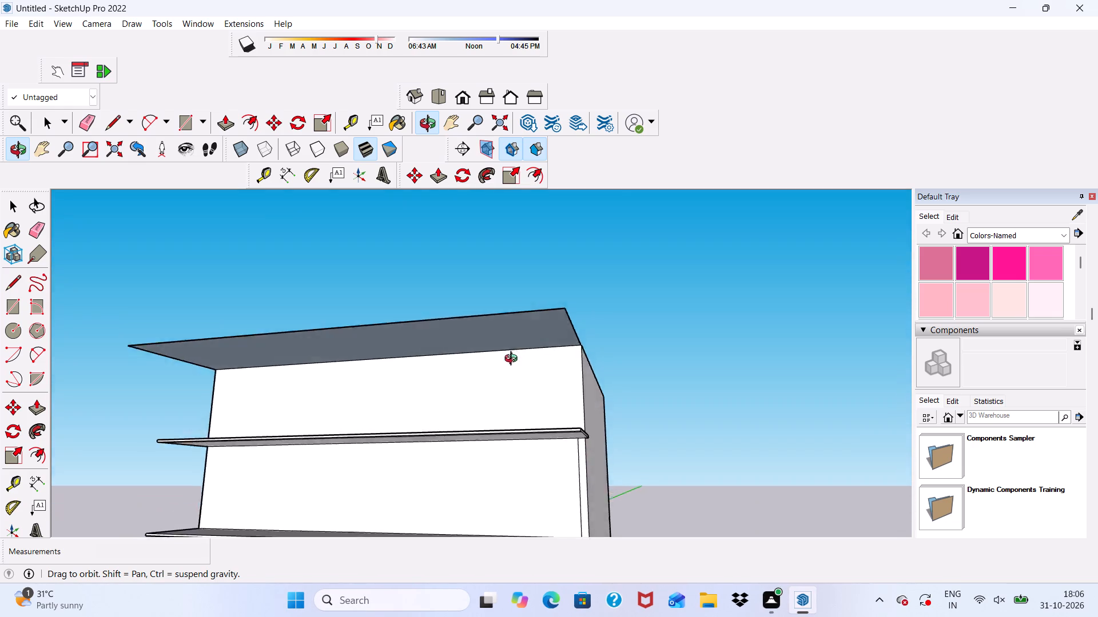
pyautogui.moveTo(514, 360); pyautogui.dragTo(357, 434, button='middle')
pyautogui.scroll(11, 401, 360)
pyautogui.moveTo(636, 472); pyautogui.dragTo(631, 538, button='middle')
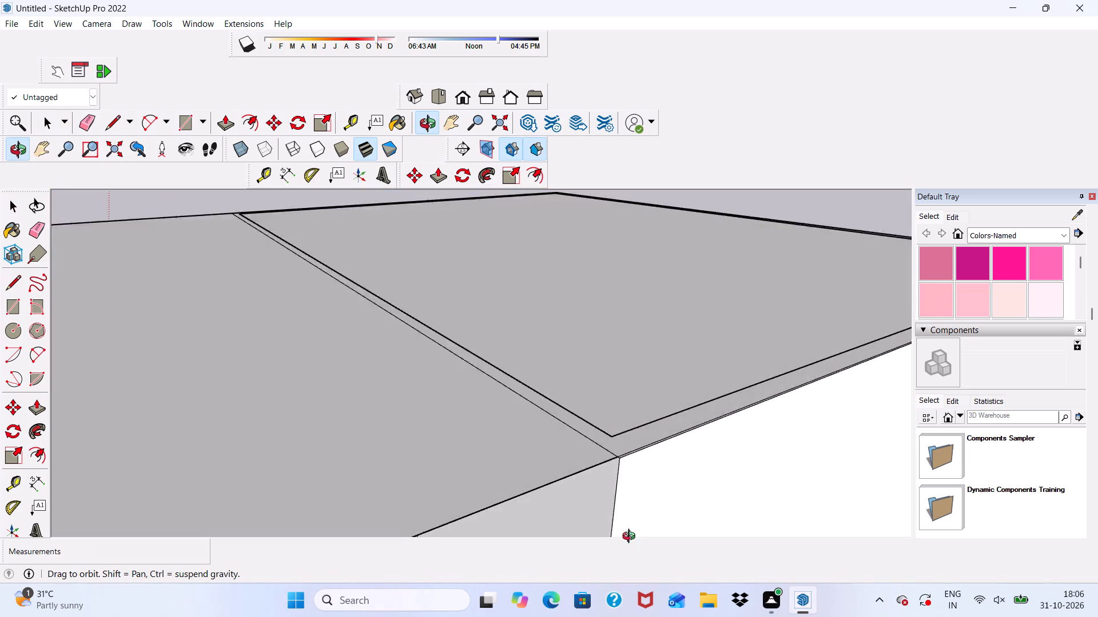
pyautogui.moveTo(631, 538); pyautogui.dragTo(619, 574, button='middle')
# Select the roof face to check the area it covers, inspect its corners against the inner wall outline, and deselect it.
pyautogui.scroll(10, 576, 392)
pyautogui.scroll(-5, 579, 407)
pyautogui.scroll(5, 597, 462)
pyautogui.click(604, 446)
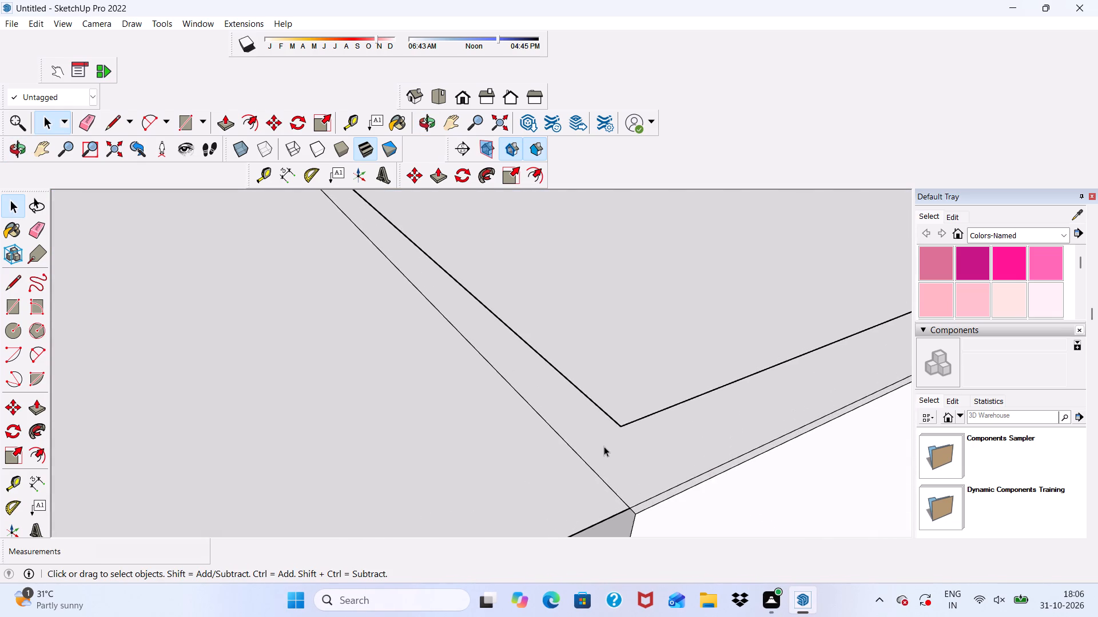
pyautogui.scroll(-6, 551, 415)
pyautogui.scroll(-1, 606, 376)
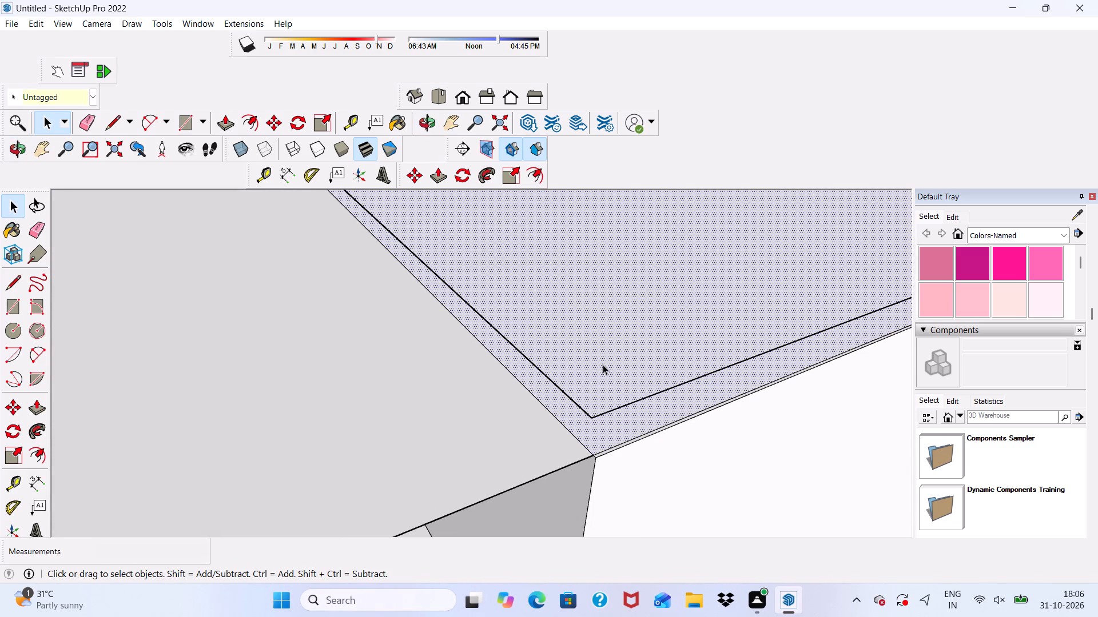
pyautogui.scroll(2, 606, 371)
pyautogui.scroll(-12, 540, 399)
pyautogui.scroll(-7, 486, 451)
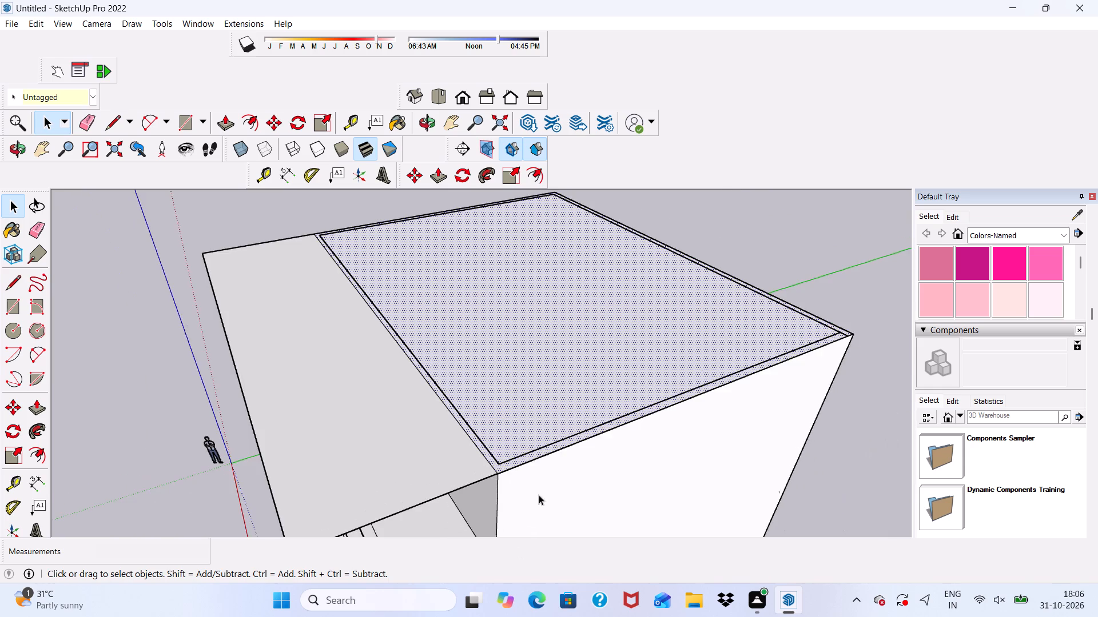
pyautogui.scroll(4, 365, 261)
pyautogui.moveTo(535, 499); pyautogui.dragTo(421, 544, button='middle')
pyautogui.scroll(-6, 463, 365)
pyautogui.scroll(5, 707, 234)
pyautogui.scroll(4, 655, 269)
pyautogui.click(762, 262)
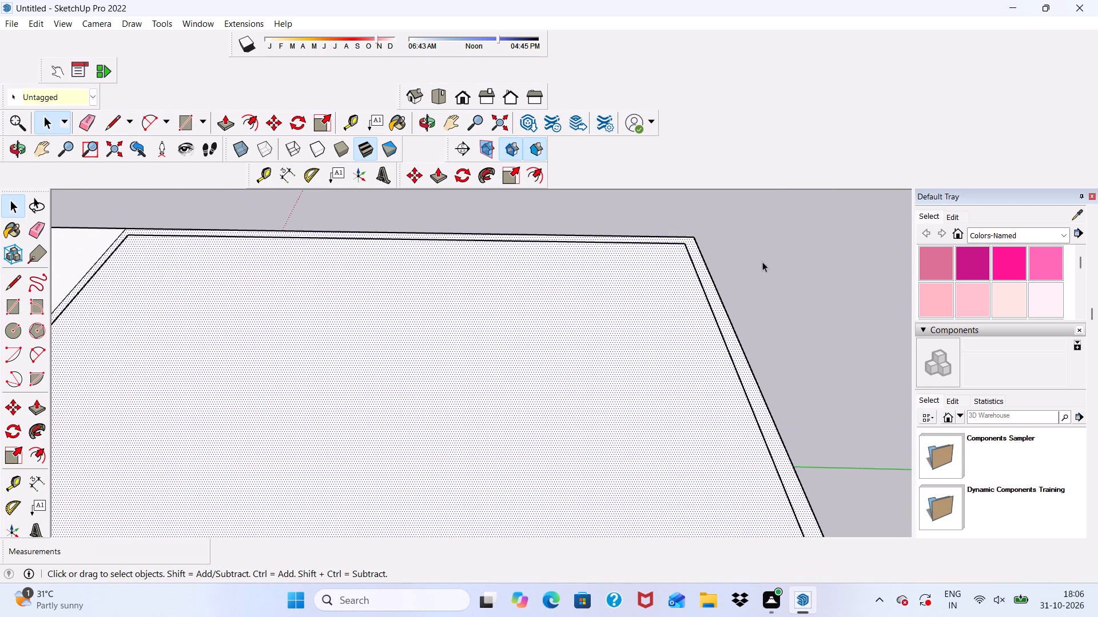
# Erase the inner wall outline's four edges from the roof, keeping the line between the main roof and the front overhang.
pyautogui.click(89, 114)
pyautogui.scroll(3, 180, 234)
pyautogui.moveTo(181, 235); pyautogui.dragTo(184, 242)
pyautogui.scroll(-6, 184, 233)
pyautogui.scroll(2, 414, 274)
pyautogui.scroll(1, 585, 312)
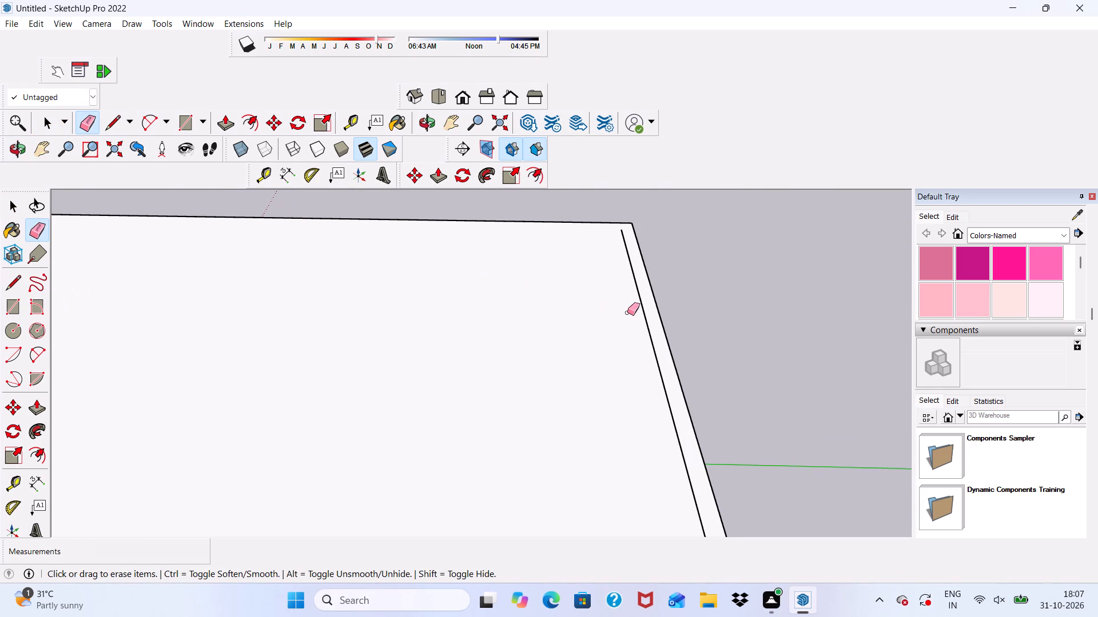
pyautogui.moveTo(628, 314); pyautogui.dragTo(649, 340)
pyautogui.moveTo(654, 329); pyautogui.dragTo(652, 336)
pyautogui.scroll(-13, 628, 220)
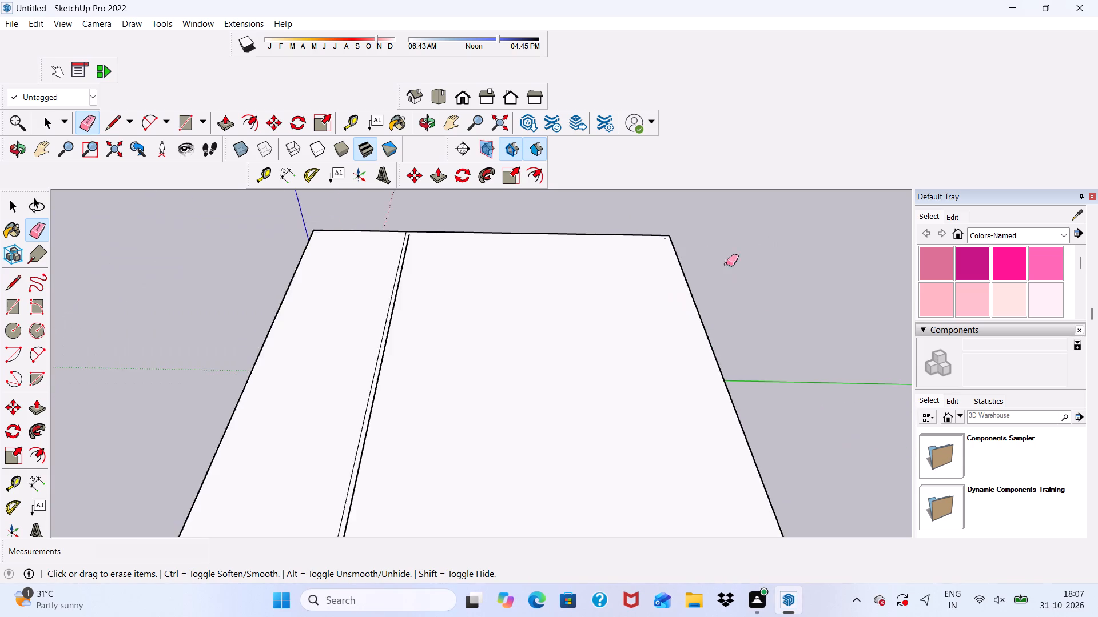
pyautogui.scroll(-4, 726, 264)
pyautogui.scroll(12, 543, 422)
pyautogui.moveTo(488, 422); pyautogui.dragTo(494, 428)
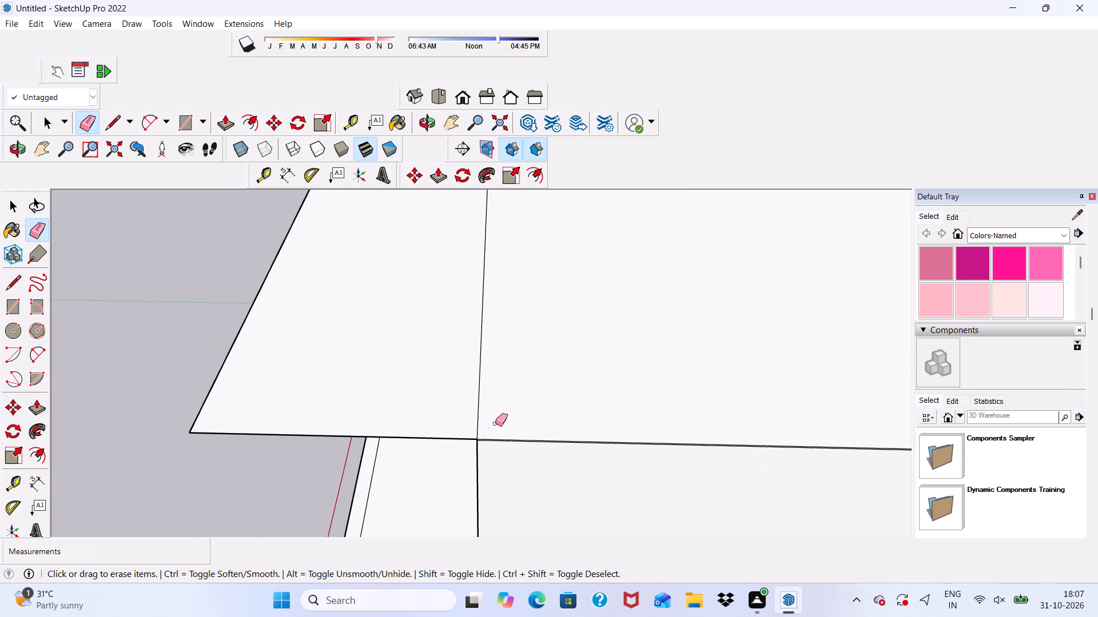
pyautogui.scroll(-12, 476, 358)
pyautogui.scroll(11, 482, 278)
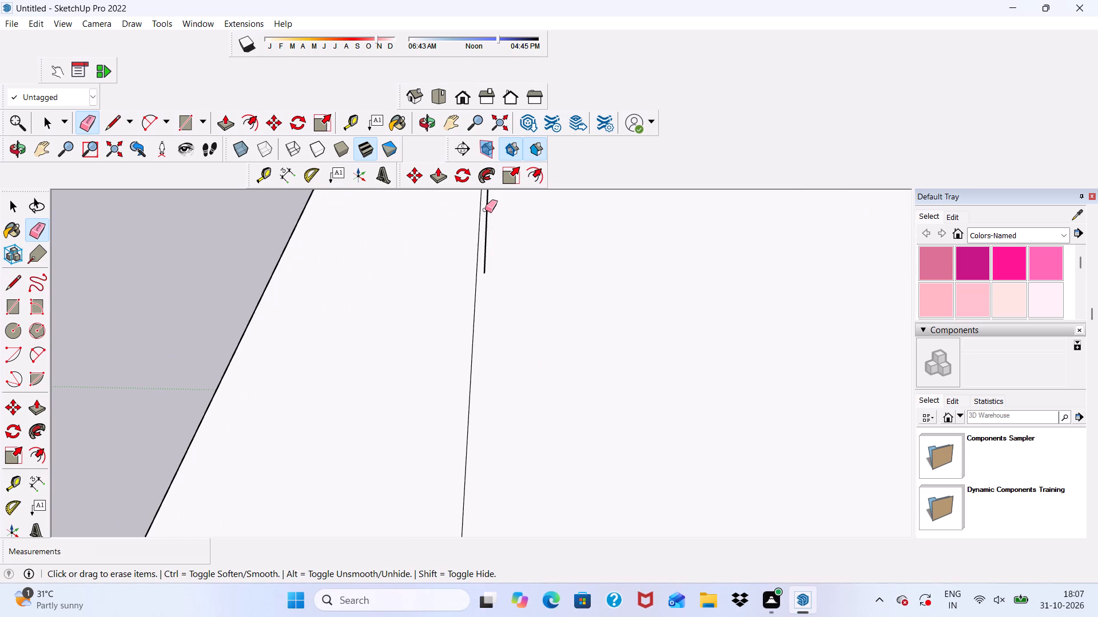
pyautogui.click(488, 230)
pyautogui.click(488, 259)
pyautogui.click(487, 263)
pyautogui.scroll(-12, 489, 253)
pyautogui.press('space')
# Push/Pull the main roof face up 3", excluding the front overhang.
pyautogui.scroll(1, 584, 323)
pyautogui.scroll(-5, 583, 316)
pyautogui.moveTo(583, 316); pyautogui.dragTo(582, 248, button='middle')
pyautogui.scroll(5, 582, 249)
pyautogui.click(568, 315)
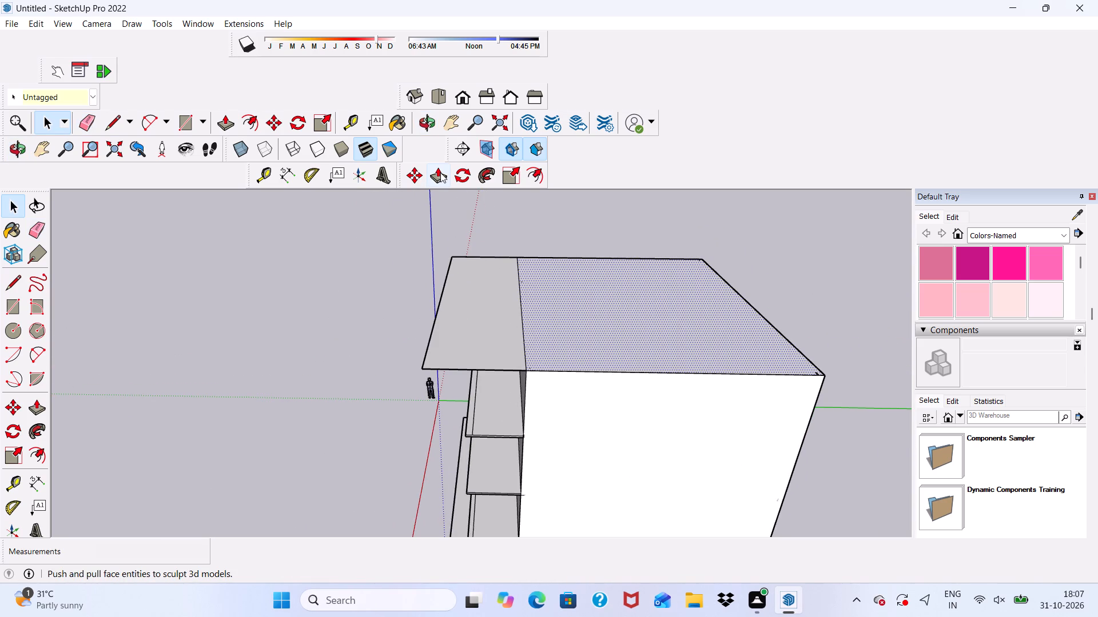
pyautogui.click(440, 173)
pyautogui.click(552, 305)
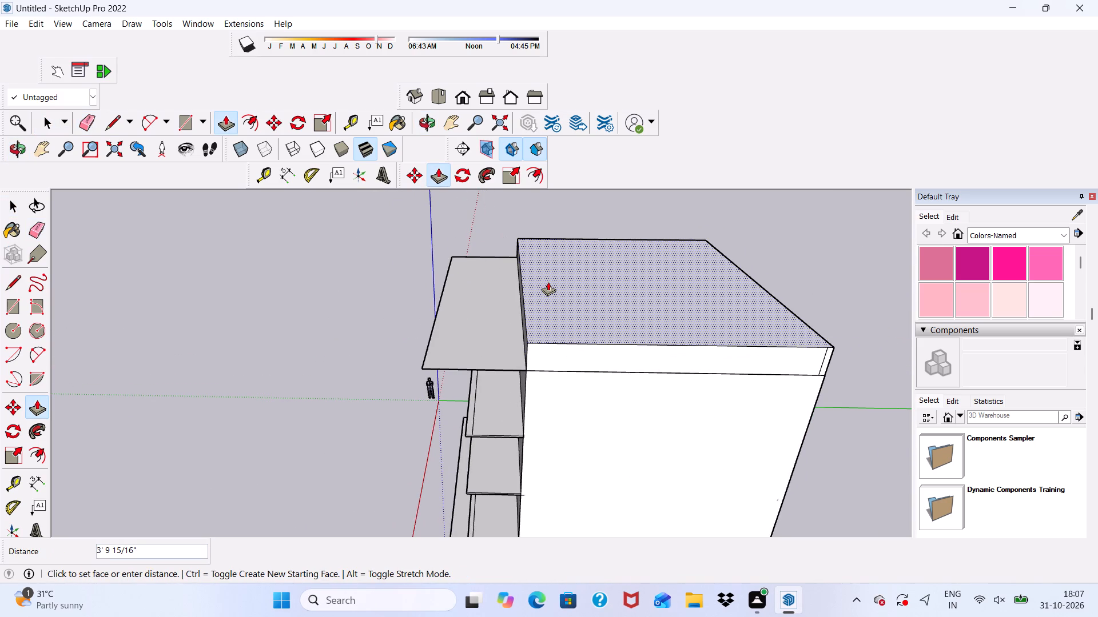
pyautogui.press('3')
pyautogui.hotkey('shift', '"')
pyautogui.press('Return')
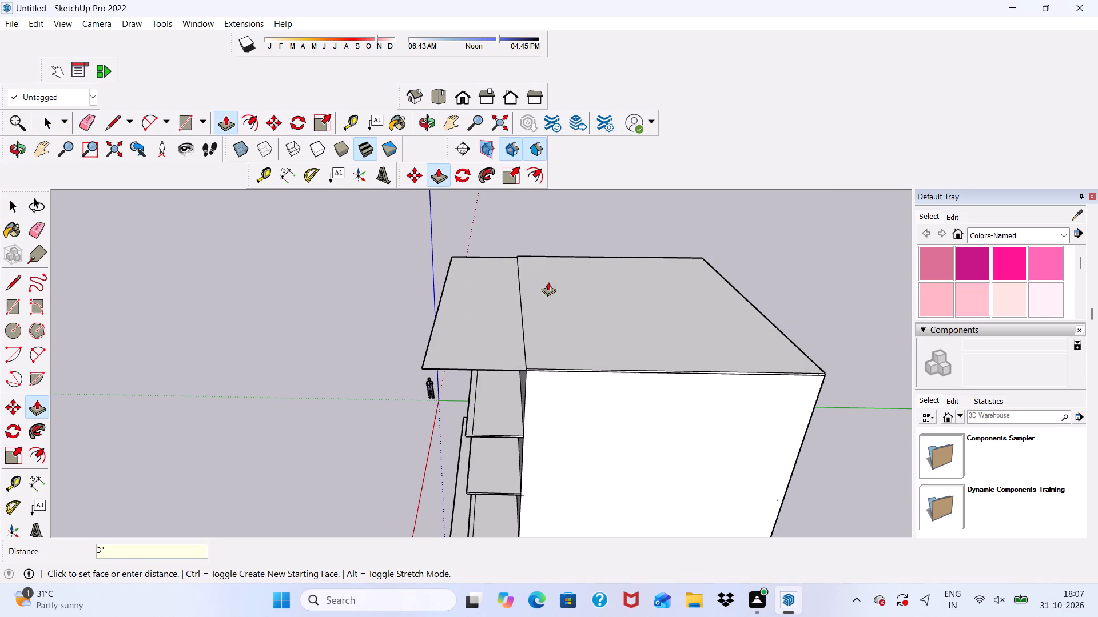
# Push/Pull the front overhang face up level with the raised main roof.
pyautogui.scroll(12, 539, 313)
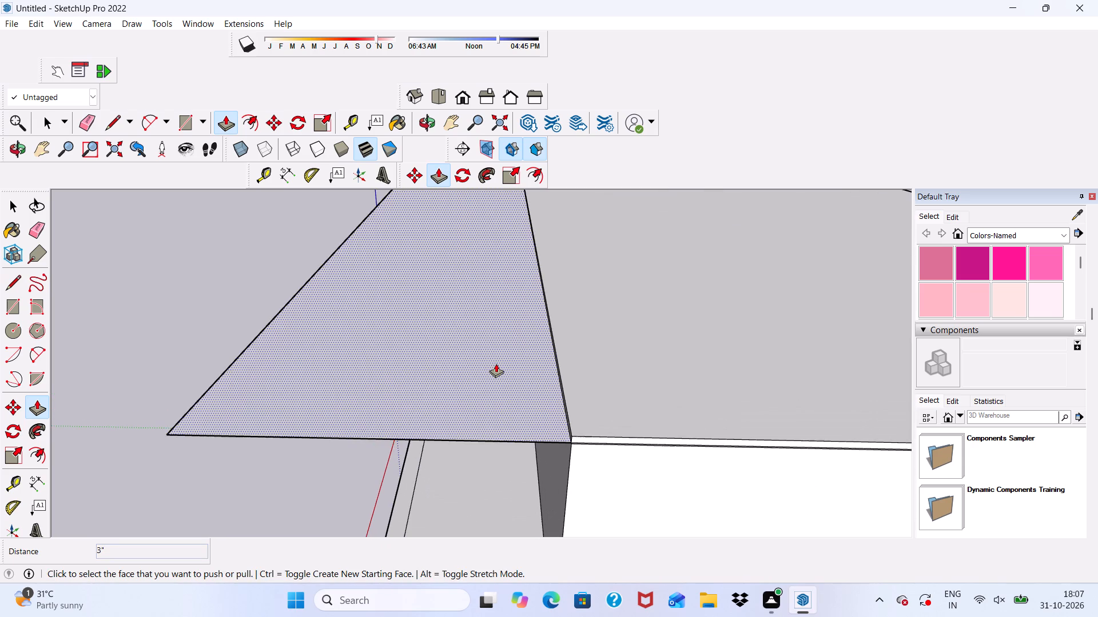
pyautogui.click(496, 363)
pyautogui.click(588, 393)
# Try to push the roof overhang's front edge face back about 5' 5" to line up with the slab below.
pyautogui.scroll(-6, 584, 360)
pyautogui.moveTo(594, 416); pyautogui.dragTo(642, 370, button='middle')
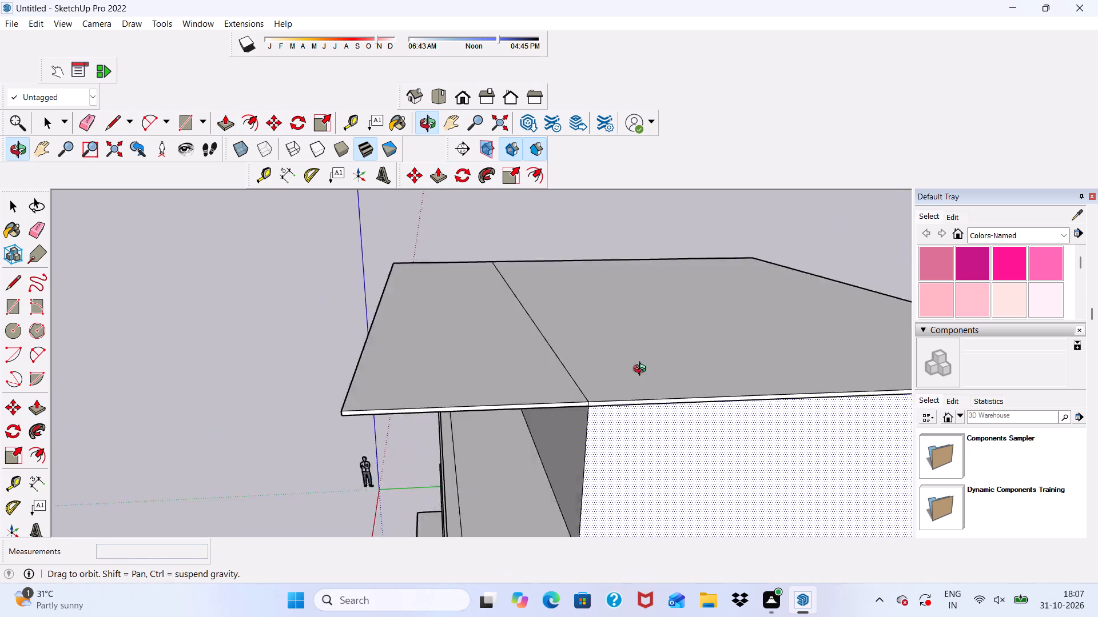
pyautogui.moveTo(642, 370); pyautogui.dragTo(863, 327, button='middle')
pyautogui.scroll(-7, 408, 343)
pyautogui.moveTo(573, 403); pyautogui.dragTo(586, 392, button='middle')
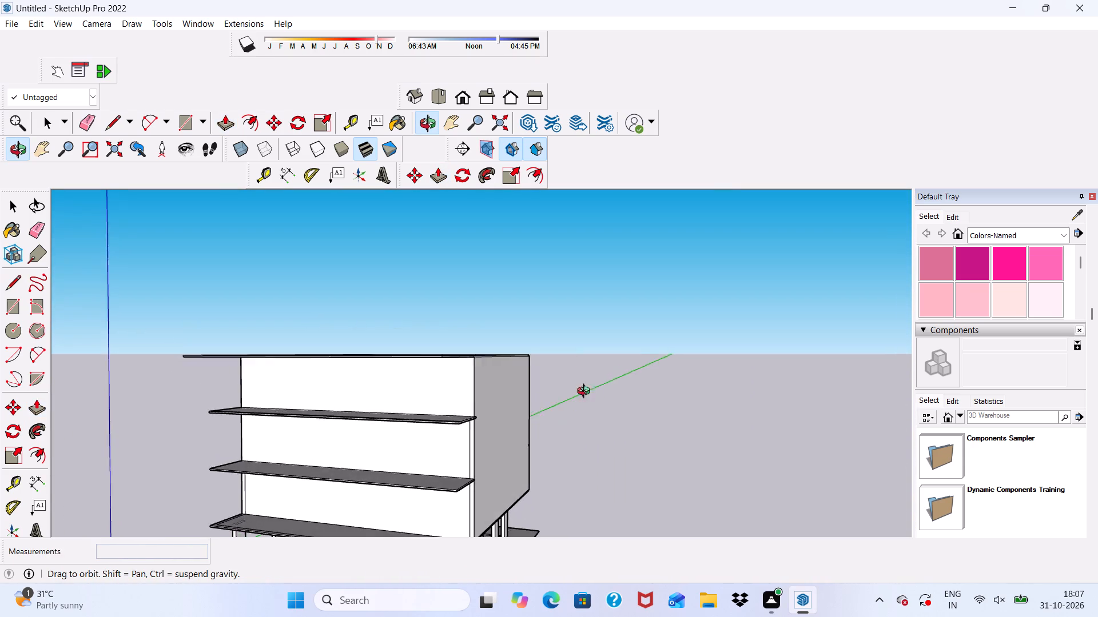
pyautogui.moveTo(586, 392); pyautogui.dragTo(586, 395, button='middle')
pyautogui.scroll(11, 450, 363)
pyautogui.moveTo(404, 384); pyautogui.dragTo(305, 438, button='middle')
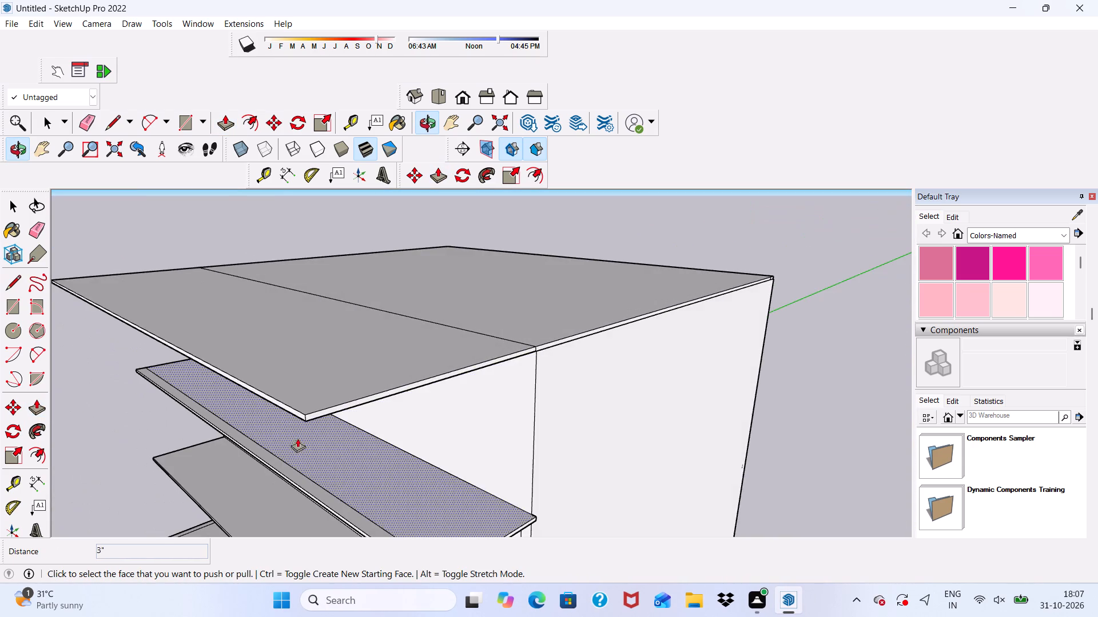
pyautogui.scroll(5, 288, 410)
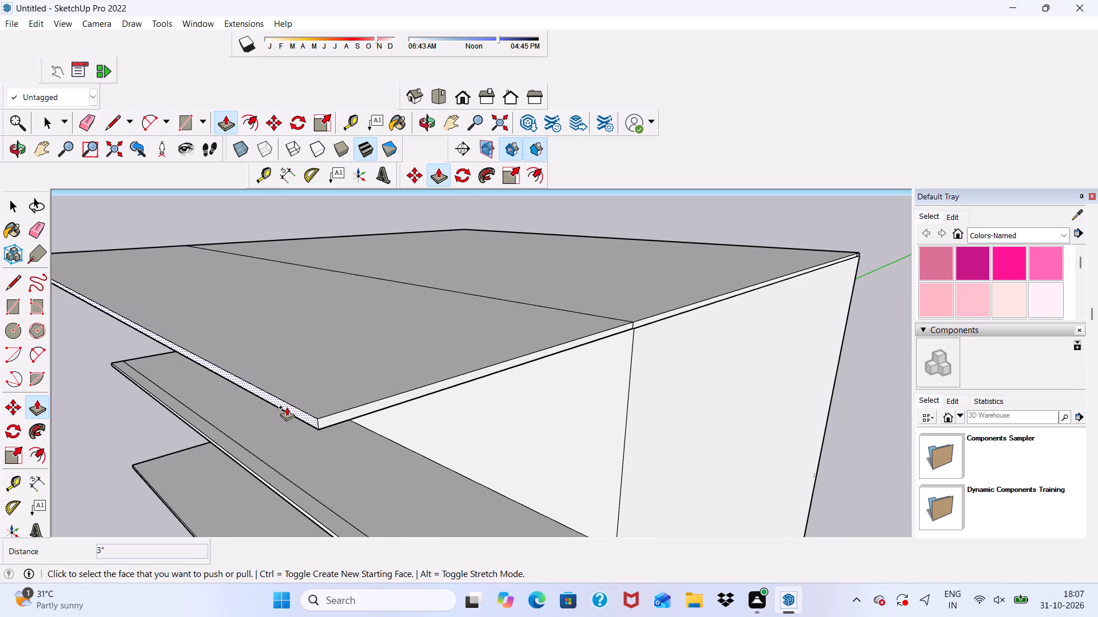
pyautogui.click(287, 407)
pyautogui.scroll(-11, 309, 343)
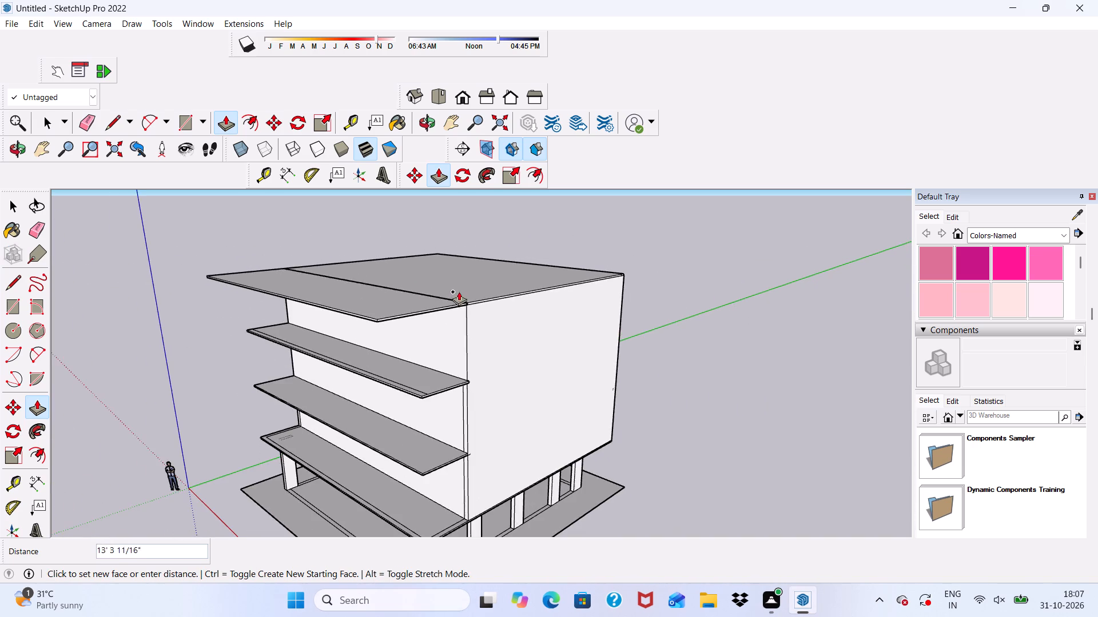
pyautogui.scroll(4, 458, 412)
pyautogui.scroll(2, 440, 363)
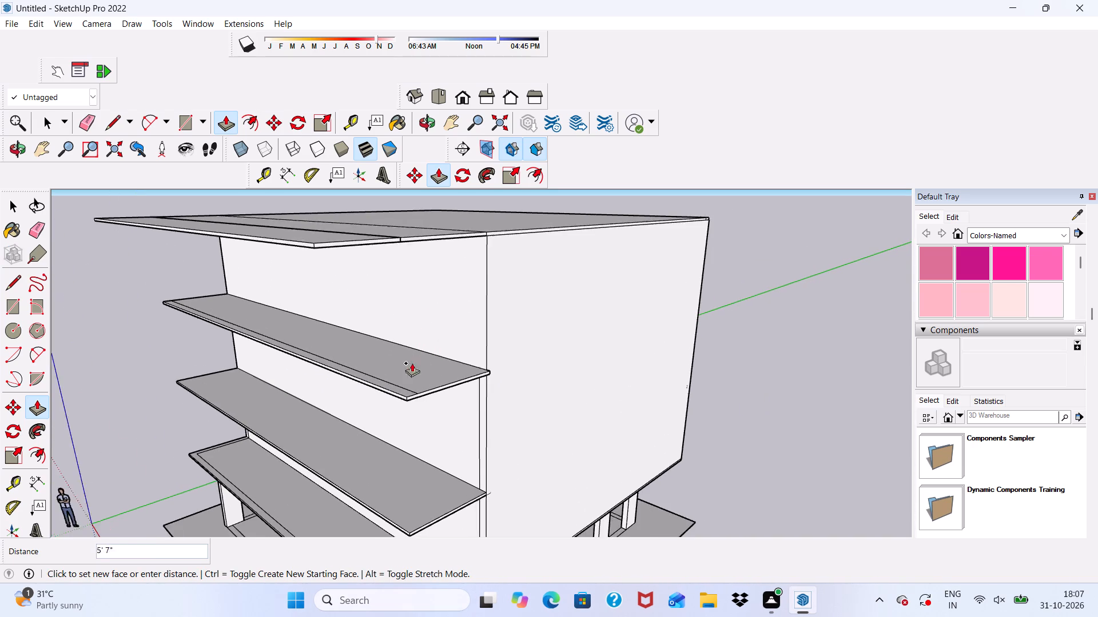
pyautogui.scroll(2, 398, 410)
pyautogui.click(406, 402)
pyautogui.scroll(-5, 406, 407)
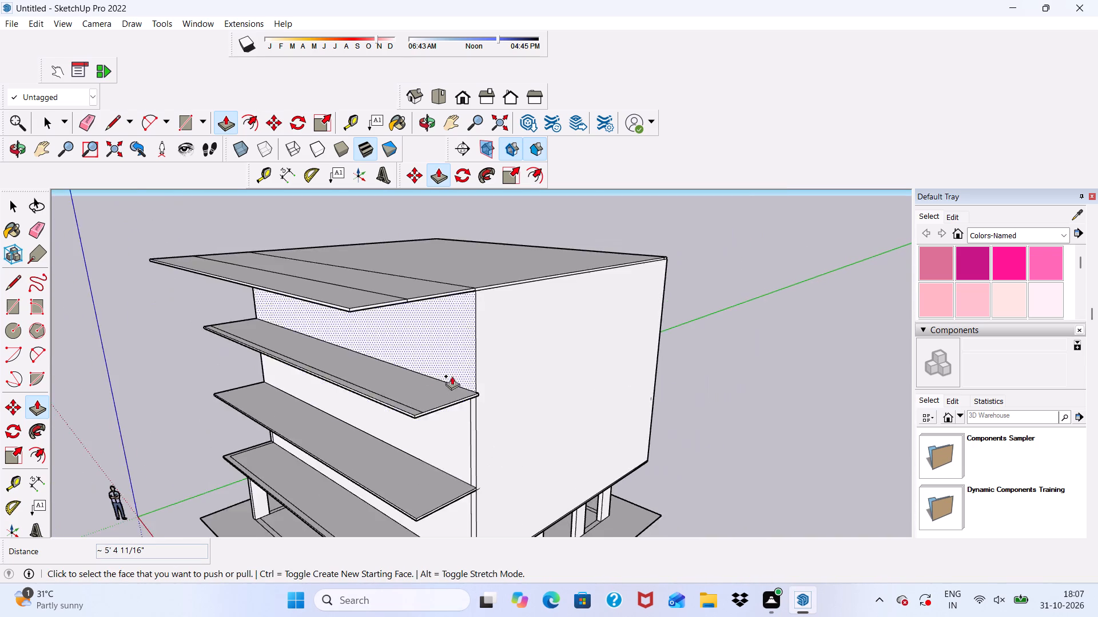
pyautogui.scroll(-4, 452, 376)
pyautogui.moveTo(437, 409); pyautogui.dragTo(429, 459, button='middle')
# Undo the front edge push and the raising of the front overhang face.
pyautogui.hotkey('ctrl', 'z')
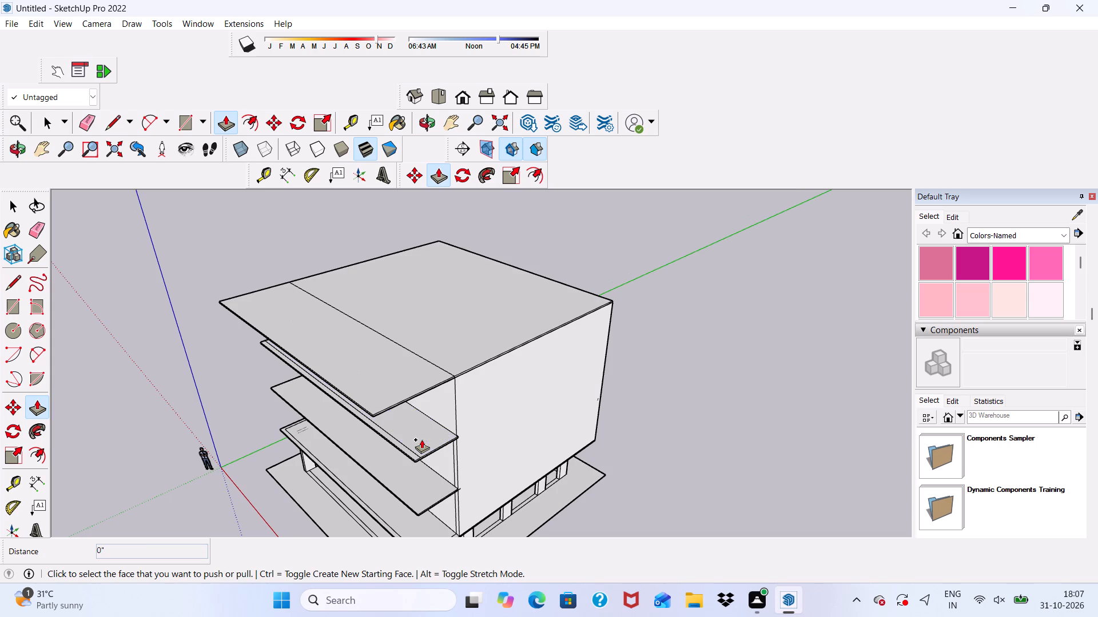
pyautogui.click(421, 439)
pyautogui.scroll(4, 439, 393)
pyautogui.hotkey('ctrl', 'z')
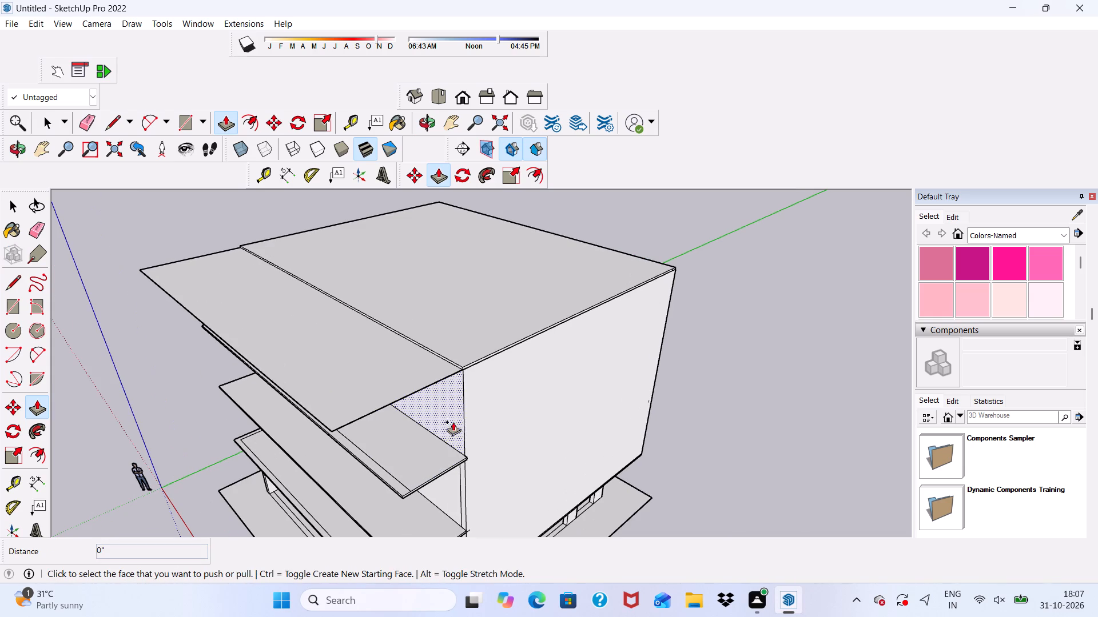
# Push/Pull the front overhang face up 3", snapping it level with the main roof slab's top corner.
pyautogui.scroll(-1, 356, 426)
pyautogui.moveTo(356, 426); pyautogui.dragTo(596, 380, button='middle')
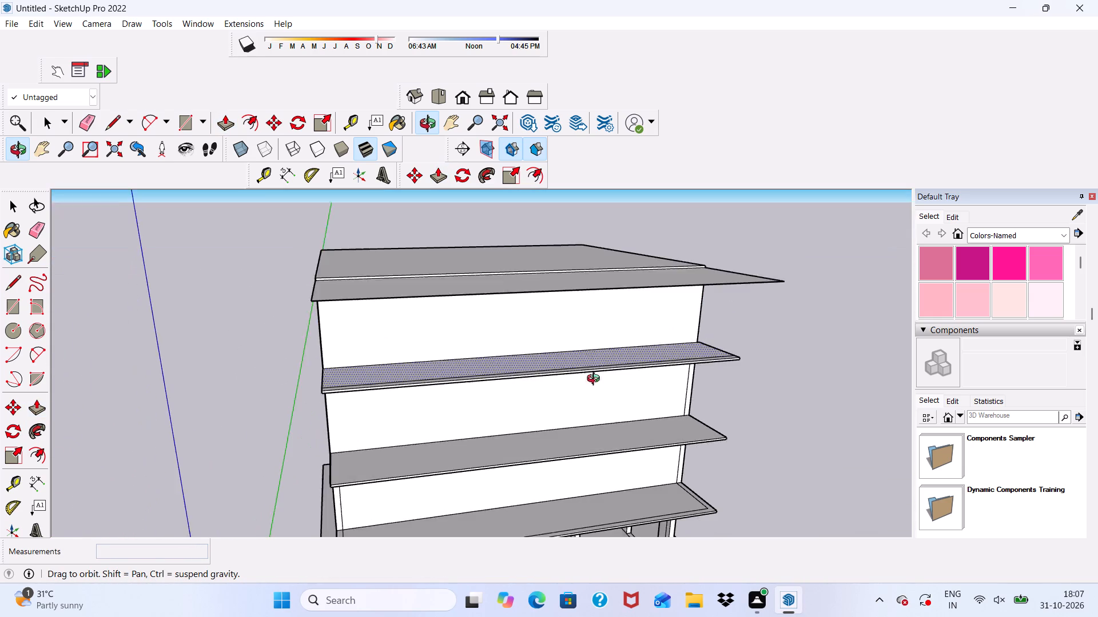
pyautogui.moveTo(596, 380); pyautogui.dragTo(598, 382, button='middle')
pyautogui.moveTo(802, 310); pyautogui.dragTo(647, 359, button='middle')
pyautogui.scroll(7, 602, 385)
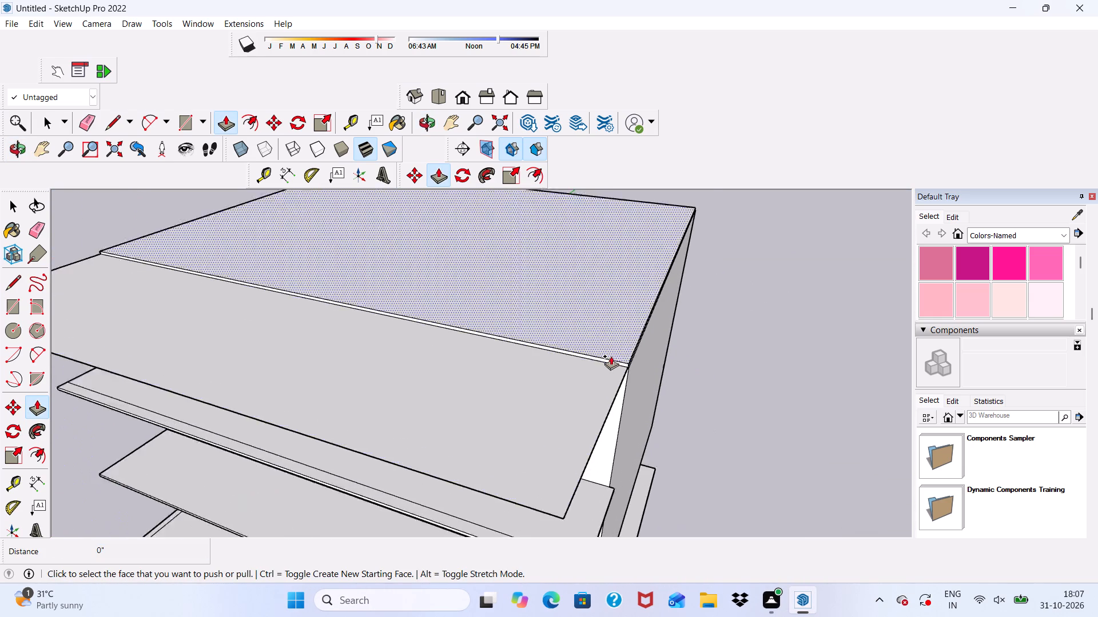
pyautogui.scroll(7, 611, 356)
pyautogui.click(599, 385)
pyautogui.scroll(-4, 635, 335)
pyautogui.scroll(3, 659, 346)
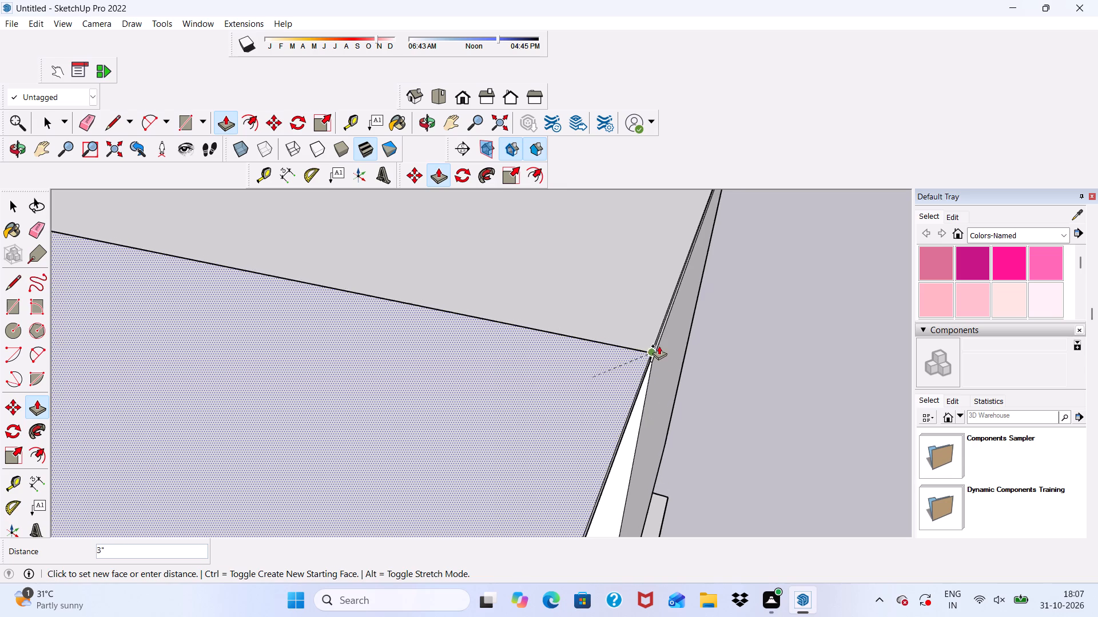
pyautogui.scroll(1, 659, 346)
pyautogui.click(654, 334)
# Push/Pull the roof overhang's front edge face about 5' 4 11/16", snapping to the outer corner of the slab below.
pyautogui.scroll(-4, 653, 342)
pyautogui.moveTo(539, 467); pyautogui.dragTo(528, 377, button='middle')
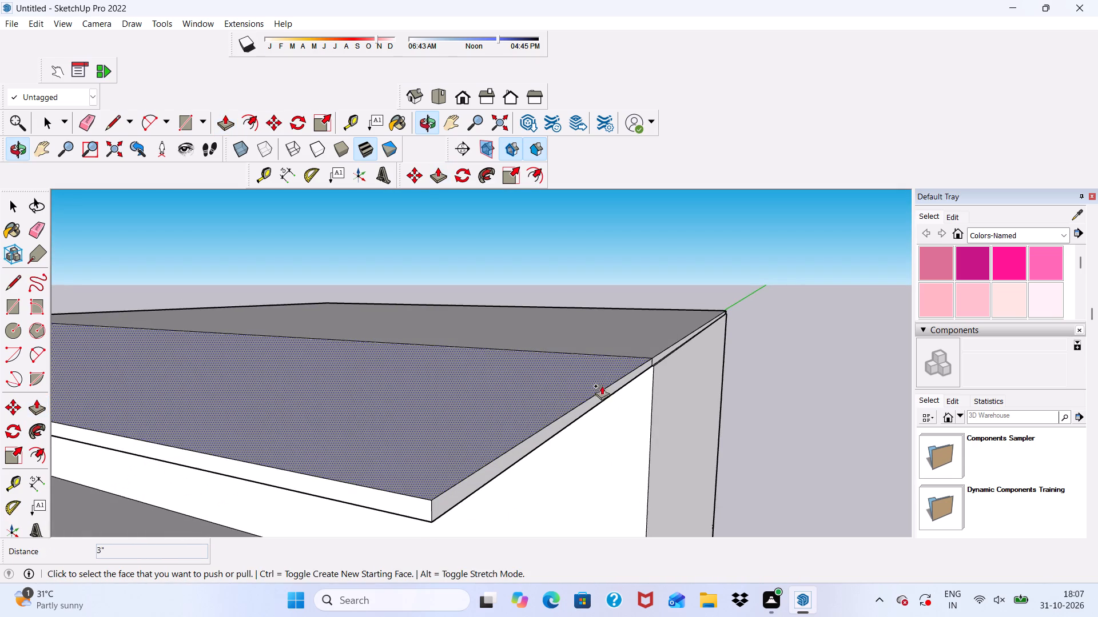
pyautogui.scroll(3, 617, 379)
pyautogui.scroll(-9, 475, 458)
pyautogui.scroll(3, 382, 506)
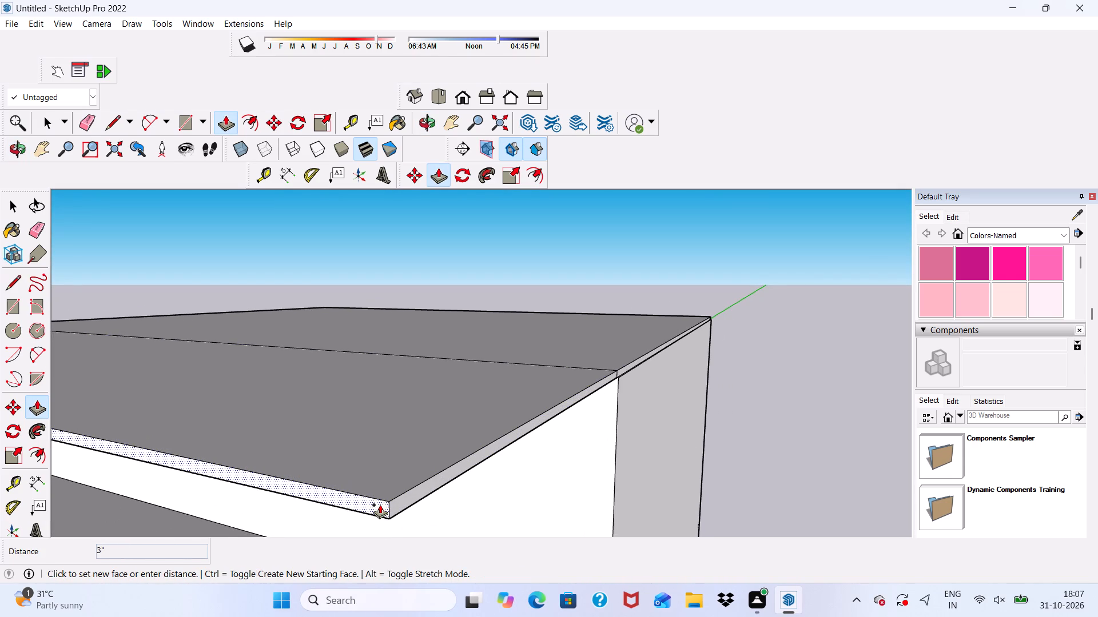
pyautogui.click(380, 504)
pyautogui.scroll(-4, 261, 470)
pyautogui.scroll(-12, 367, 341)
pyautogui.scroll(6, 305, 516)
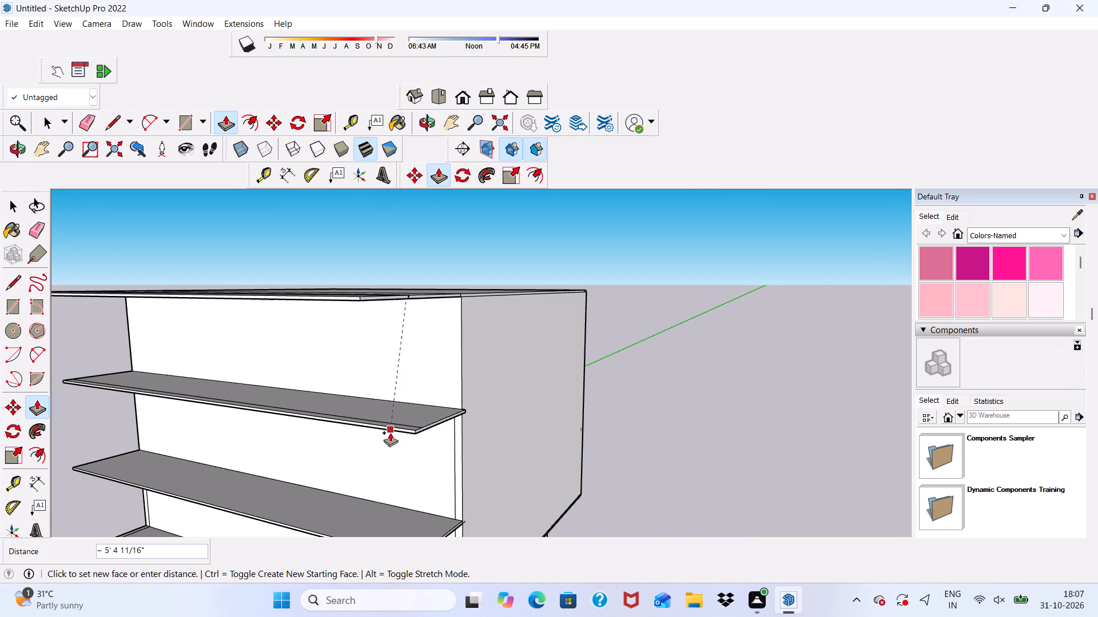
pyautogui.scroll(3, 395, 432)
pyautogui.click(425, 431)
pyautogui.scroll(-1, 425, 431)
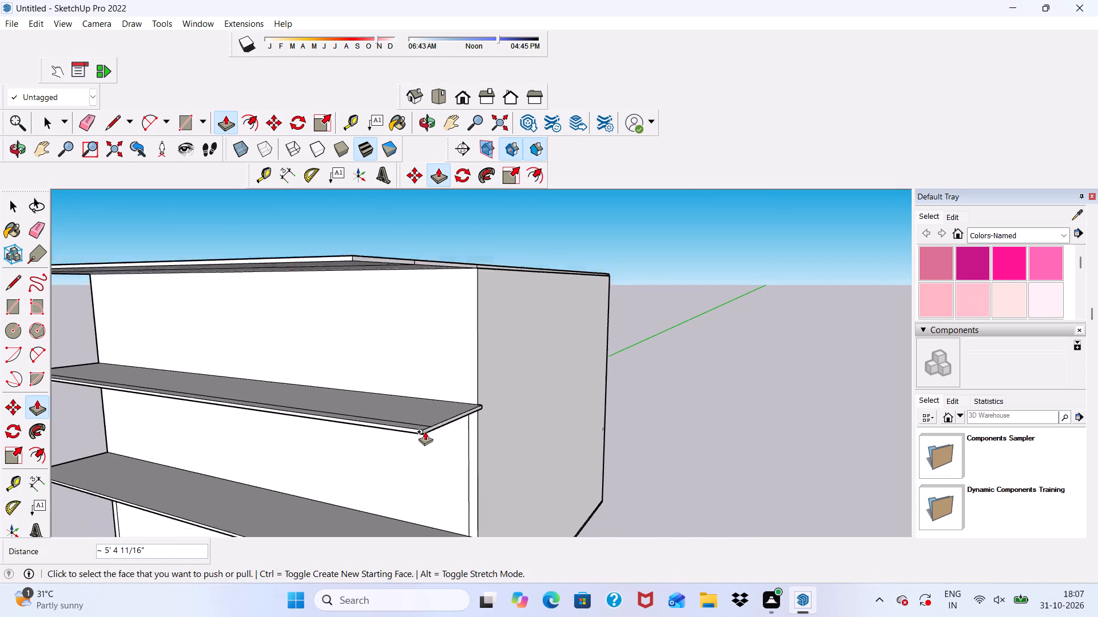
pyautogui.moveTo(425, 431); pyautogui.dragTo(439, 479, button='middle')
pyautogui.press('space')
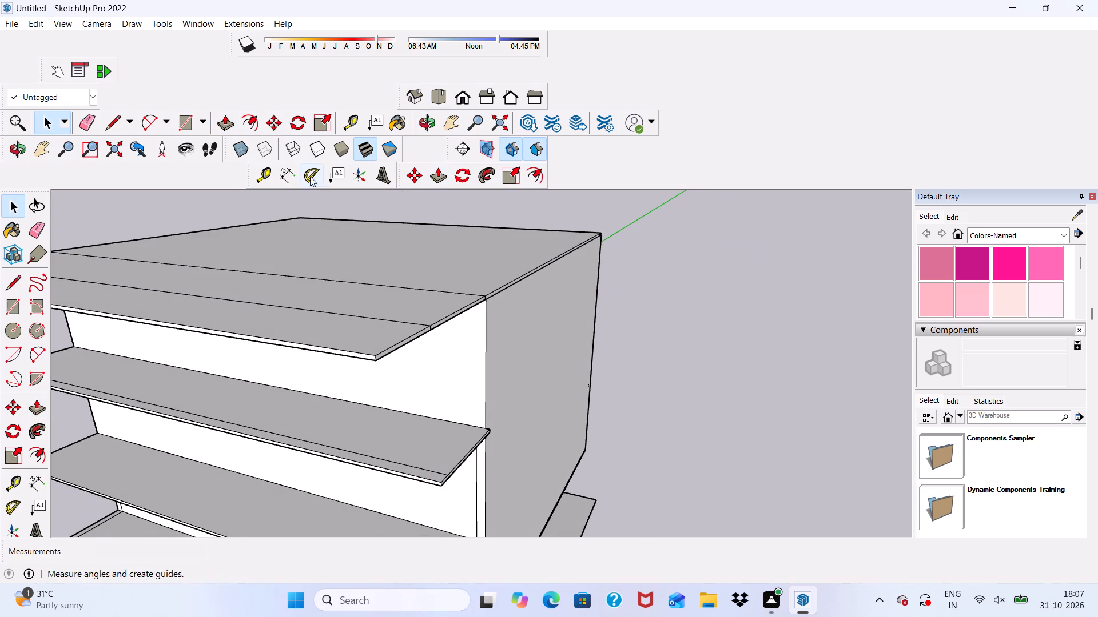
# Measure the distance along the roof overhang's side from its former front edge line to the main roof seam.
pyautogui.click(281, 177)
pyautogui.scroll(13, 457, 315)
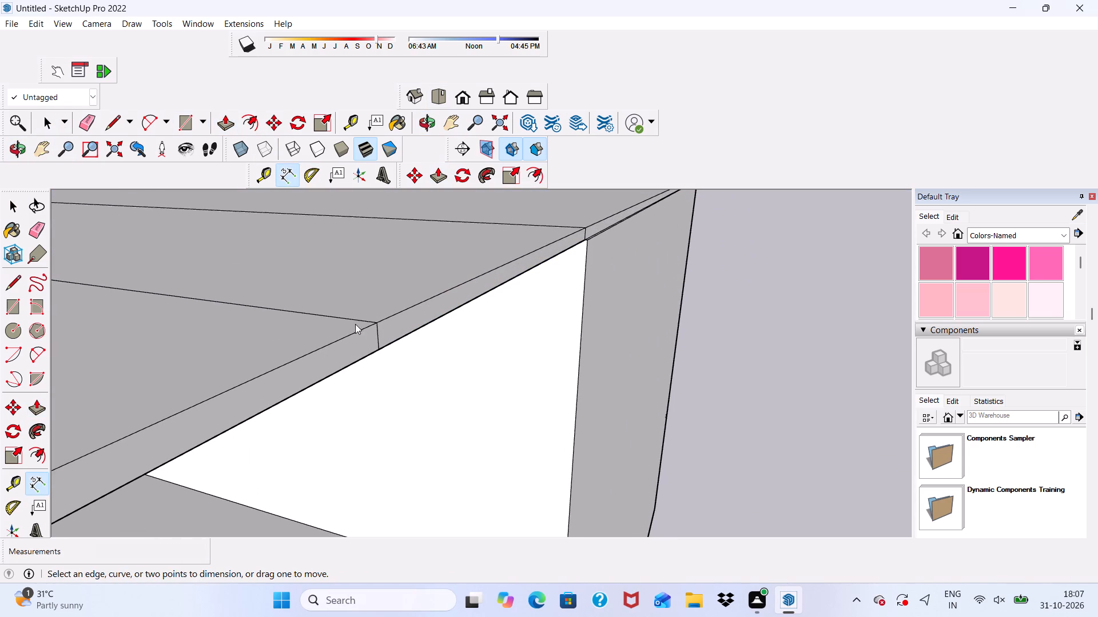
pyautogui.click(378, 321)
pyautogui.scroll(-5, 372, 323)
pyautogui.scroll(4, 467, 257)
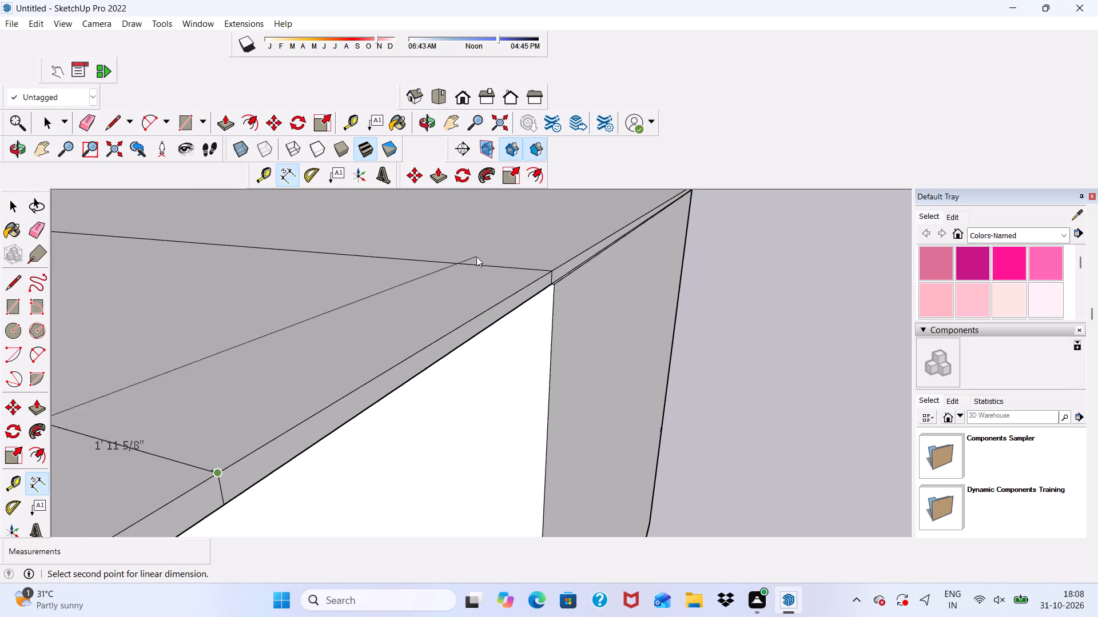
pyautogui.scroll(1, 549, 270)
pyautogui.click(549, 270)
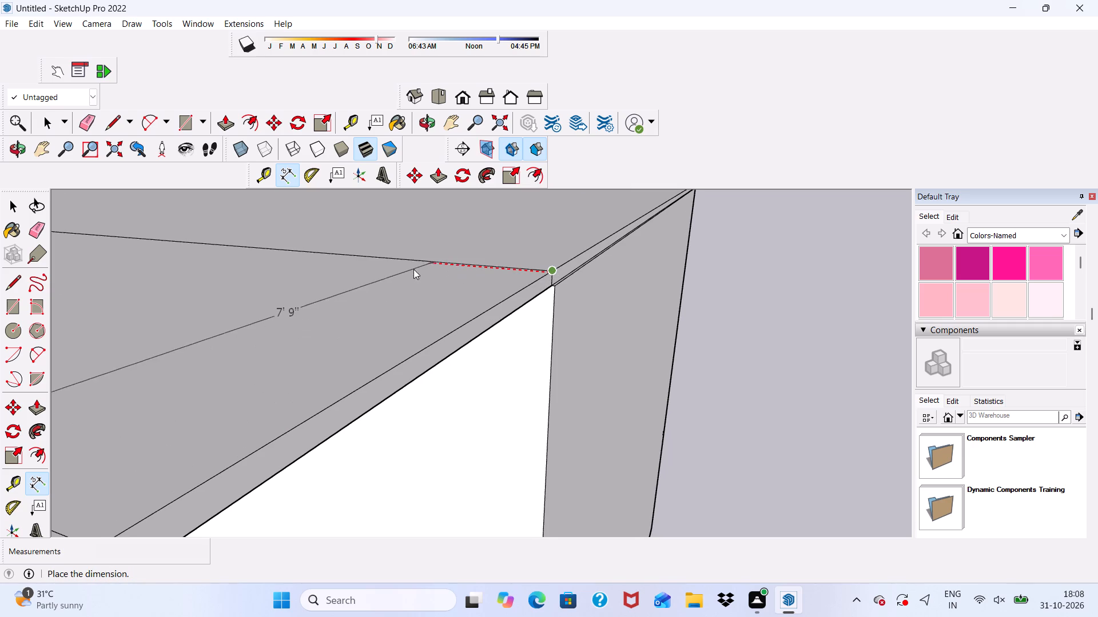
pyautogui.scroll(-2, 419, 269)
pyautogui.press('space')
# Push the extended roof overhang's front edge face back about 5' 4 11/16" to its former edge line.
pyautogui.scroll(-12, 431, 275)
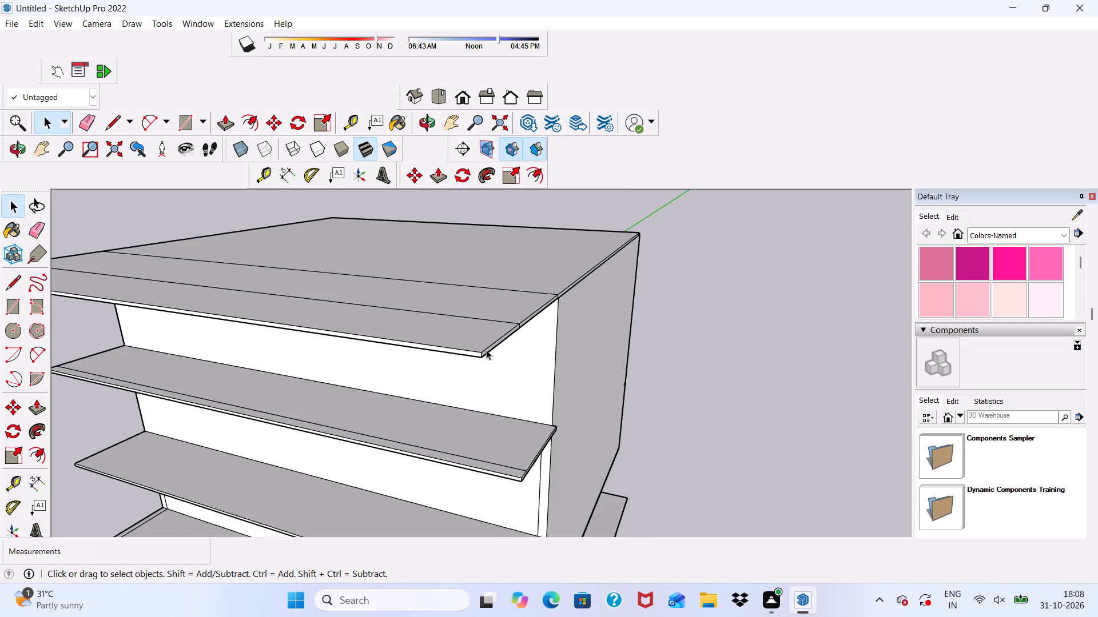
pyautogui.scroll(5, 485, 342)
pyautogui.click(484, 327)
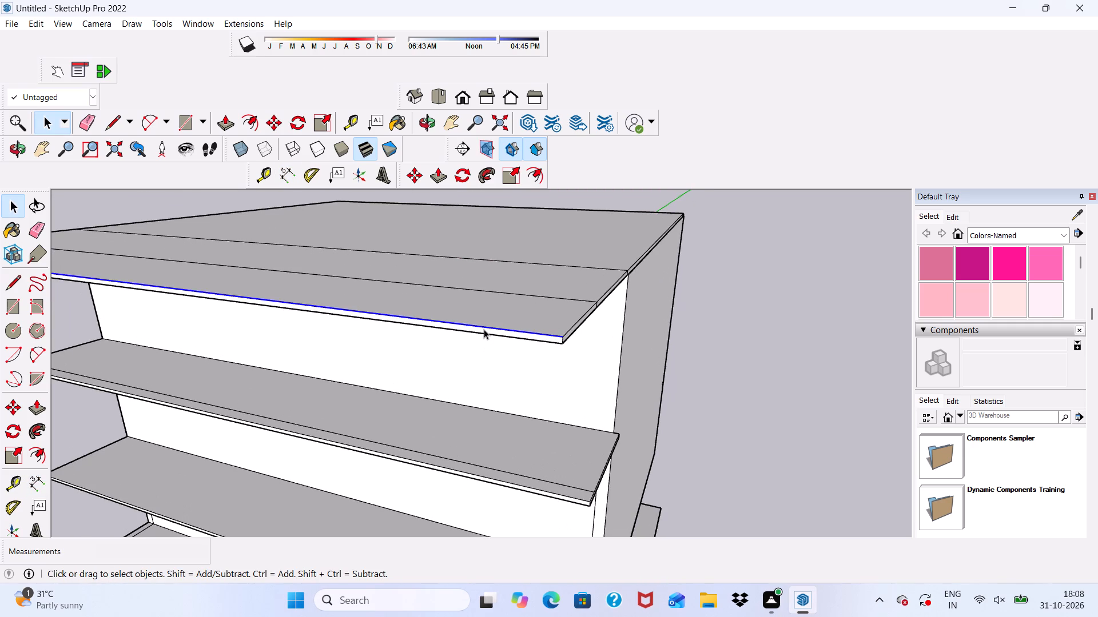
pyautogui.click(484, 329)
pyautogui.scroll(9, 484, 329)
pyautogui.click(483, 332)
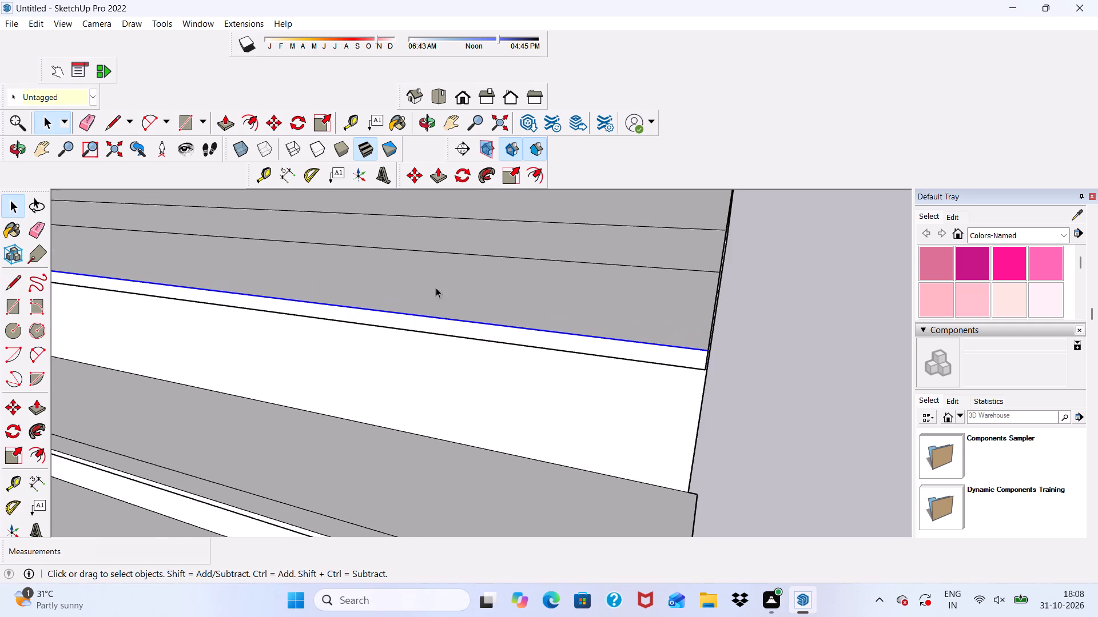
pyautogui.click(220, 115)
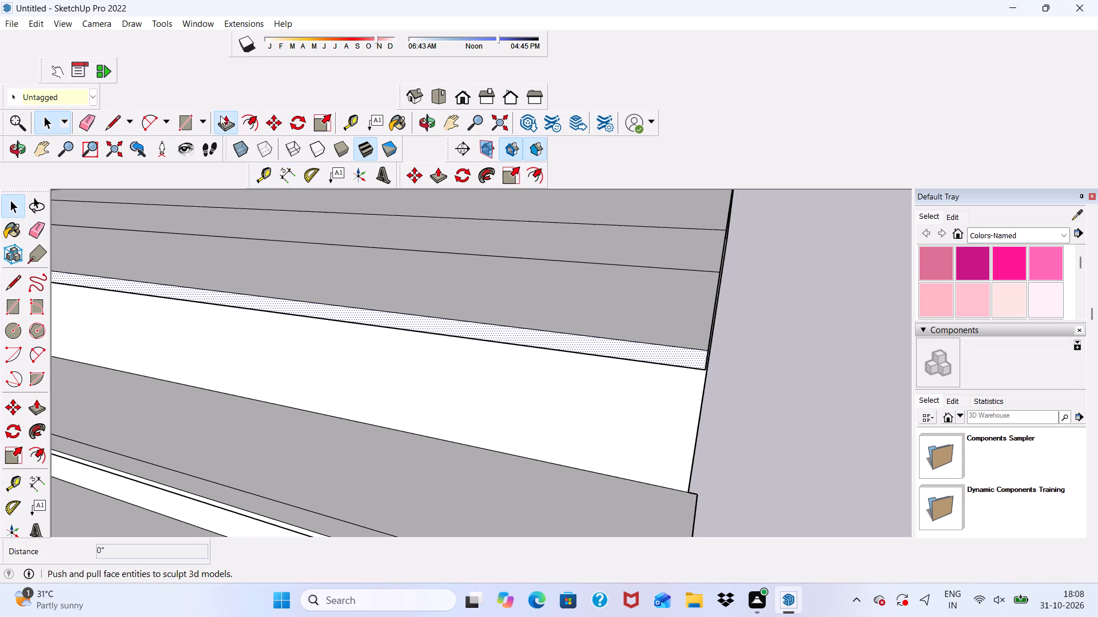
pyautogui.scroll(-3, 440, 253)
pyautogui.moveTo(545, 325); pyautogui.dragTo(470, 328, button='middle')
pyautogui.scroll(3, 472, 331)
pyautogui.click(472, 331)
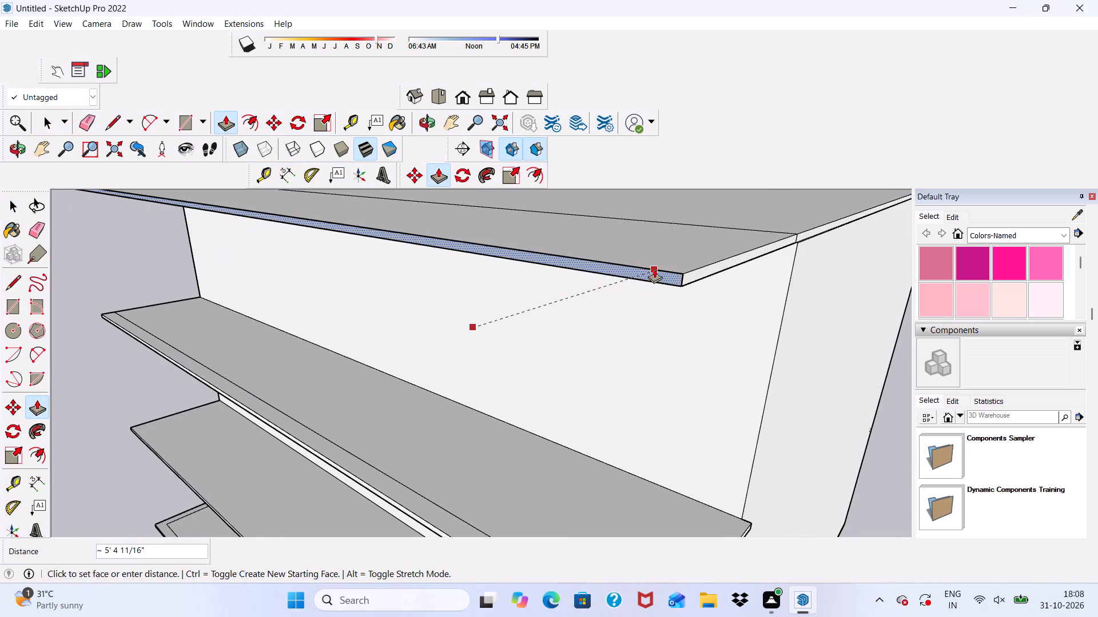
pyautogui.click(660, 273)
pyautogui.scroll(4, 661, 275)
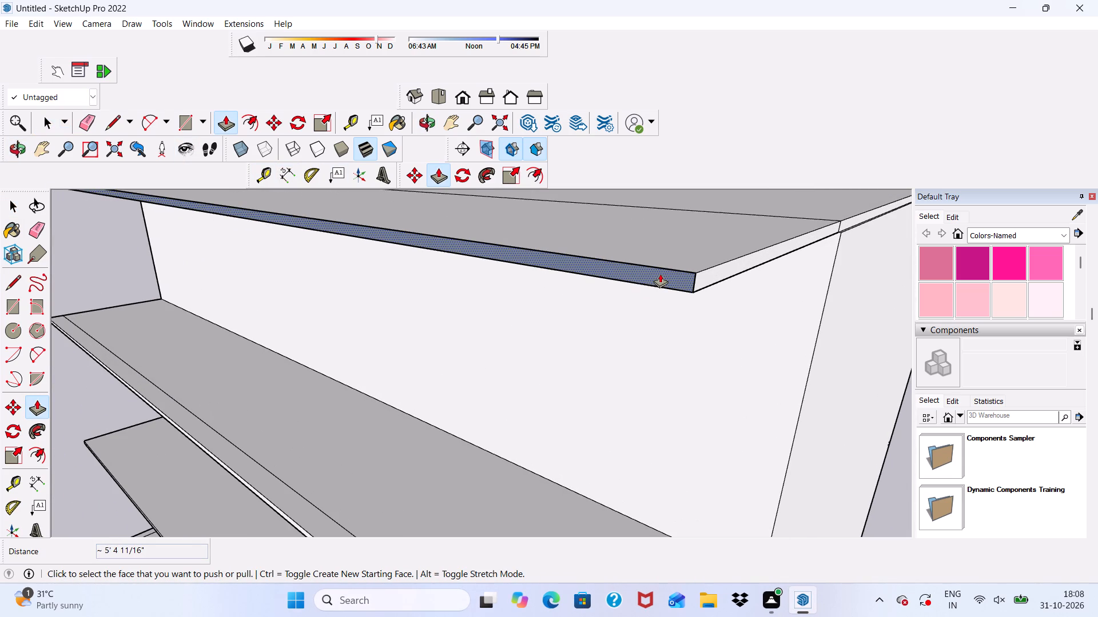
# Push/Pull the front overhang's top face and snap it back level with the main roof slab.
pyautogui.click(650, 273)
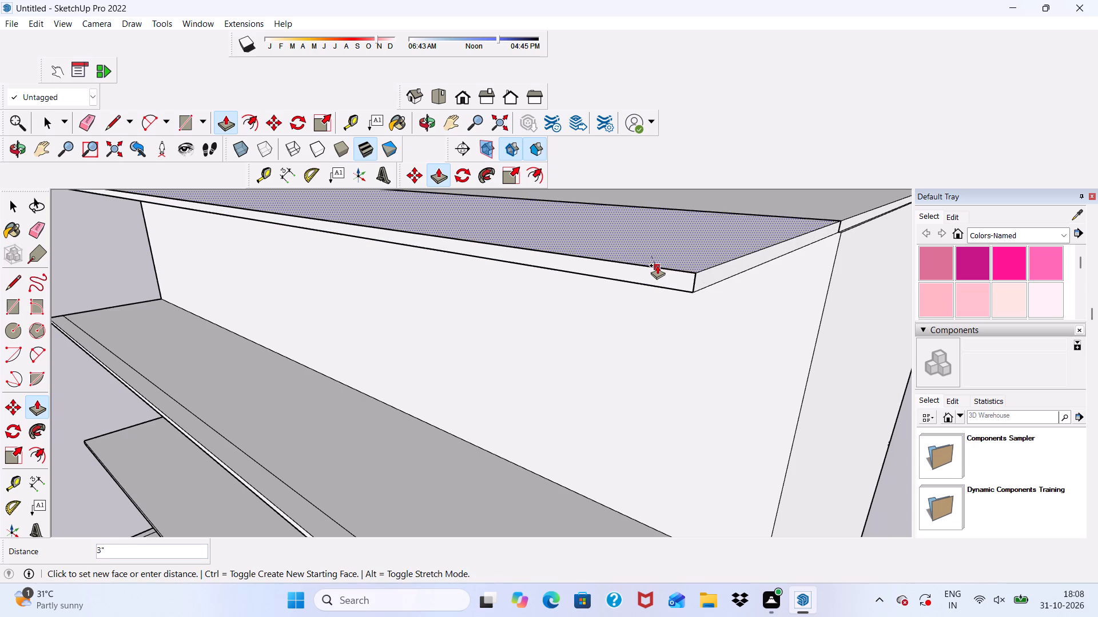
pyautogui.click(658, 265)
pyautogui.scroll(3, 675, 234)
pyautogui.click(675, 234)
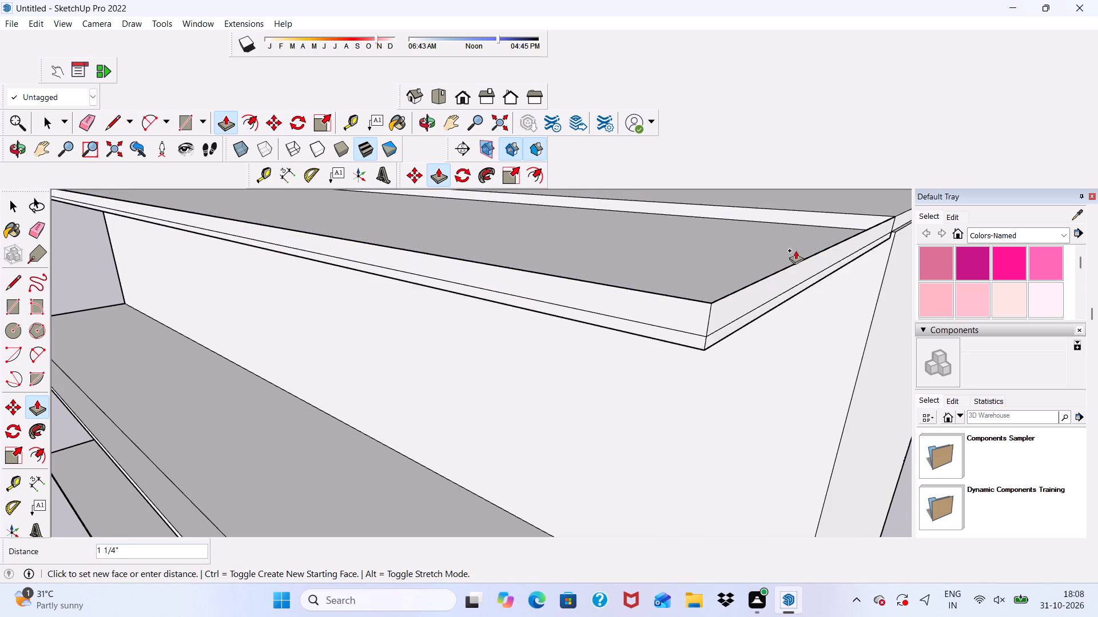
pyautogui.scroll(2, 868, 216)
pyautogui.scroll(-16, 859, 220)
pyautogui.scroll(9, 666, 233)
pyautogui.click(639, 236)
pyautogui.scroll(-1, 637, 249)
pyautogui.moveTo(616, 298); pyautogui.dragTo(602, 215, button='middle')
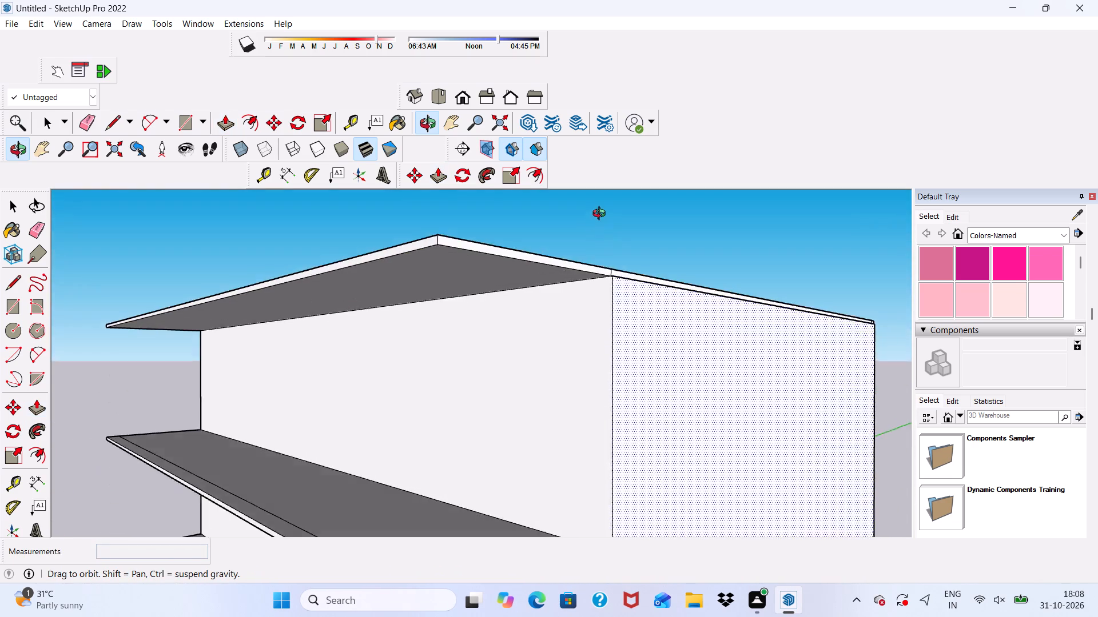
# Push/Pull the main roof slab's recessed side edge face 11/16" out, flush with the side wall below.
pyautogui.moveTo(602, 215); pyautogui.dragTo(550, 307, button='middle')
pyautogui.press('space')
pyautogui.scroll(10, 663, 302)
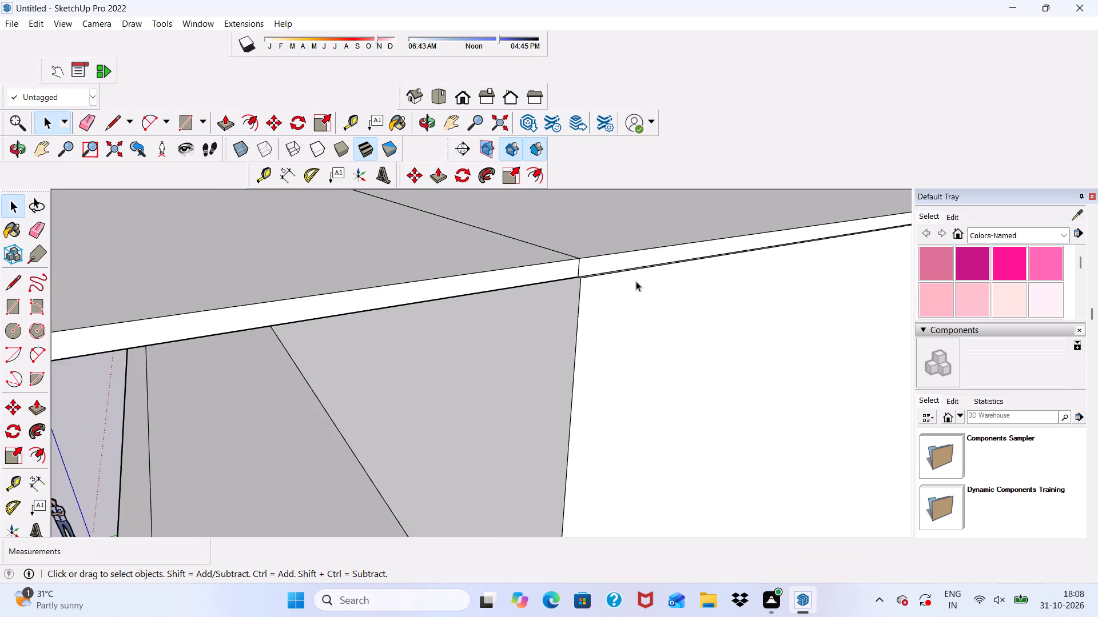
pyautogui.scroll(13, 636, 281)
pyautogui.click(496, 256)
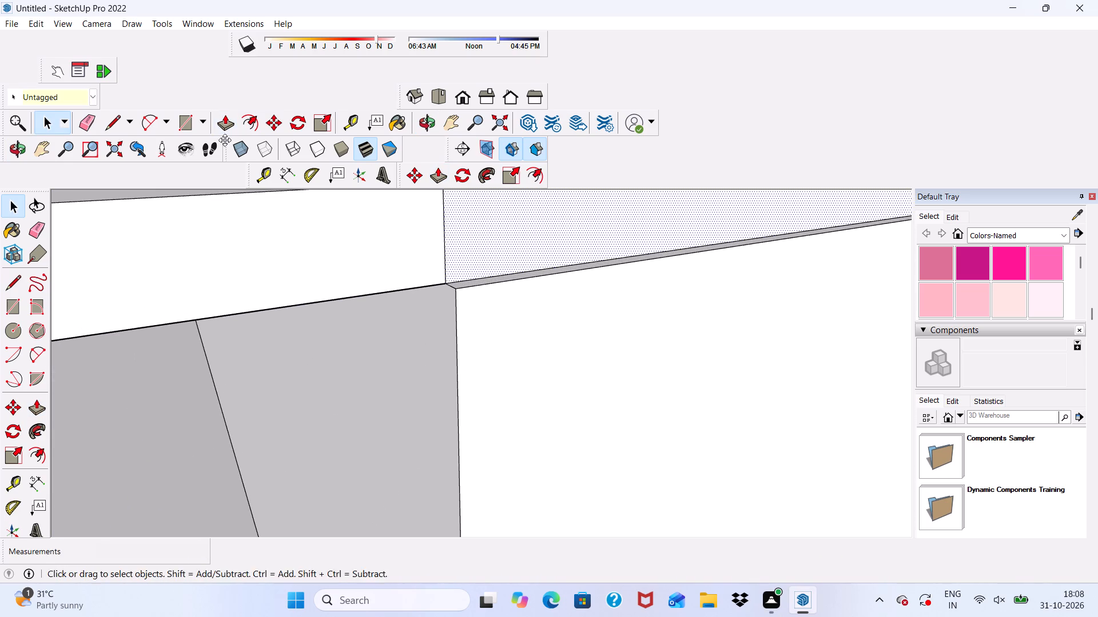
pyautogui.click(228, 122)
pyautogui.click(468, 236)
pyautogui.click(476, 291)
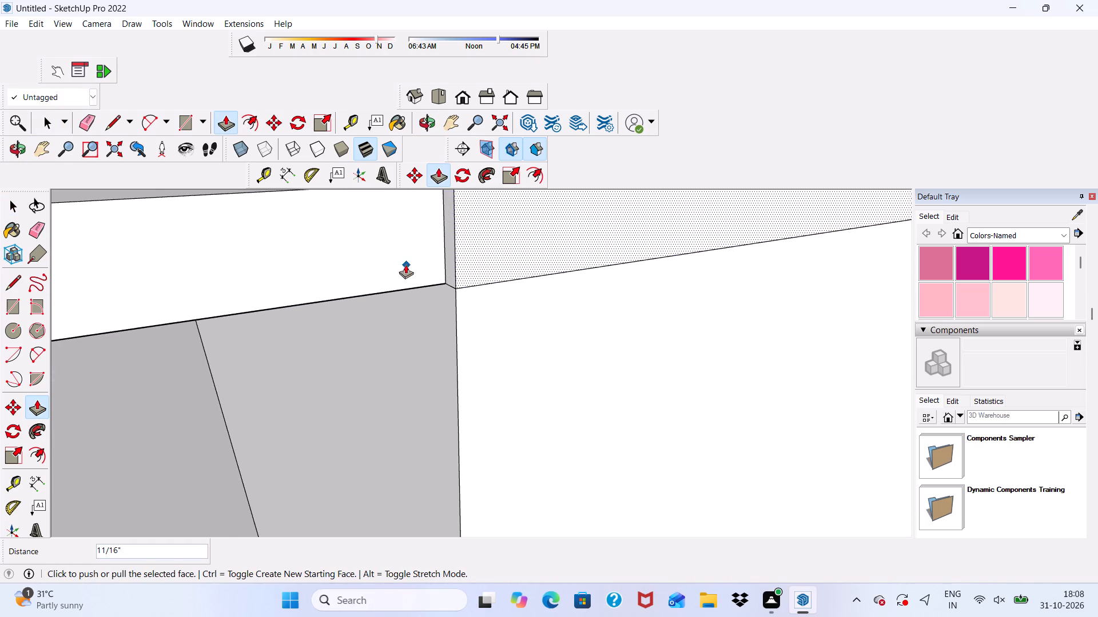
# Push/Pull the front overhang's side edge face 11/16" out, flush with the main roof slab's side.
pyautogui.press('space')
pyautogui.click(401, 250)
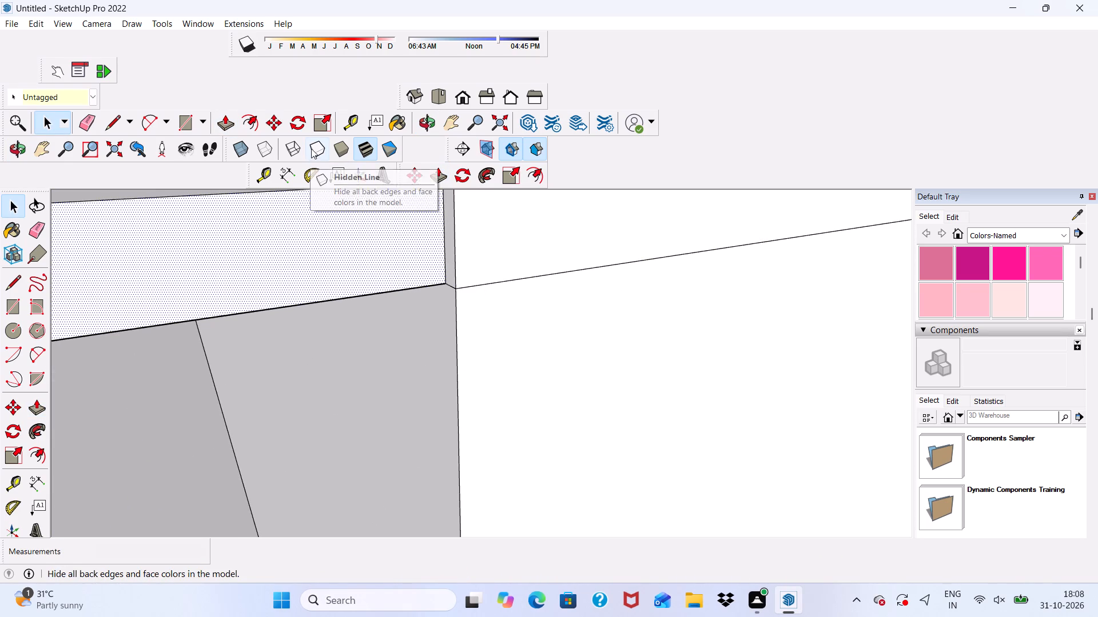
pyautogui.click(234, 120)
pyautogui.click(382, 238)
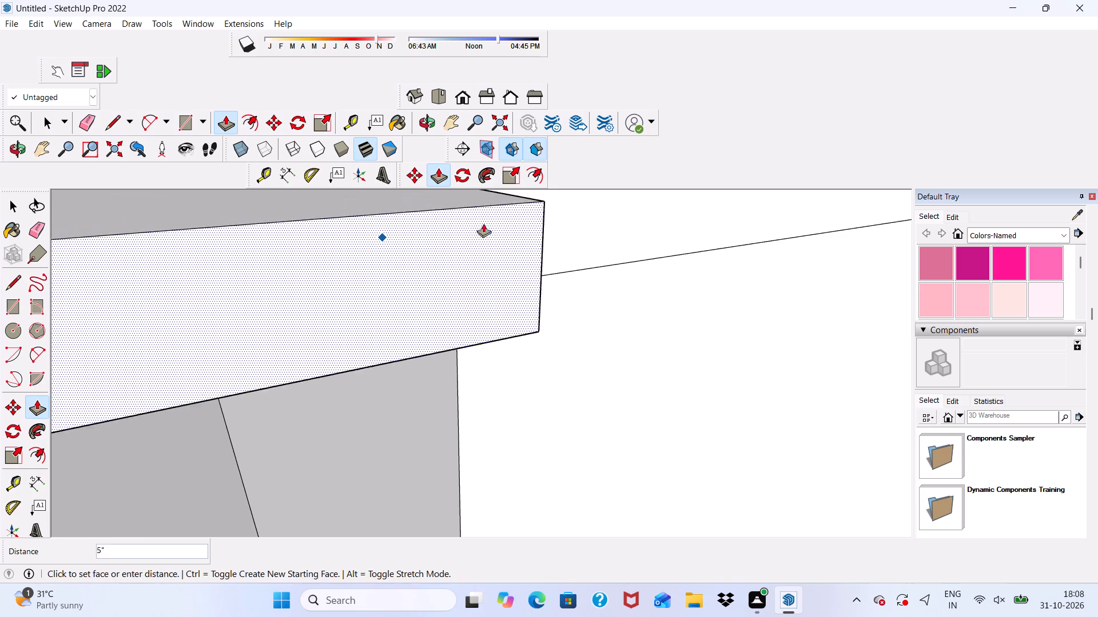
pyautogui.scroll(-4, 571, 203)
pyautogui.click(567, 233)
pyautogui.scroll(-11, 419, 286)
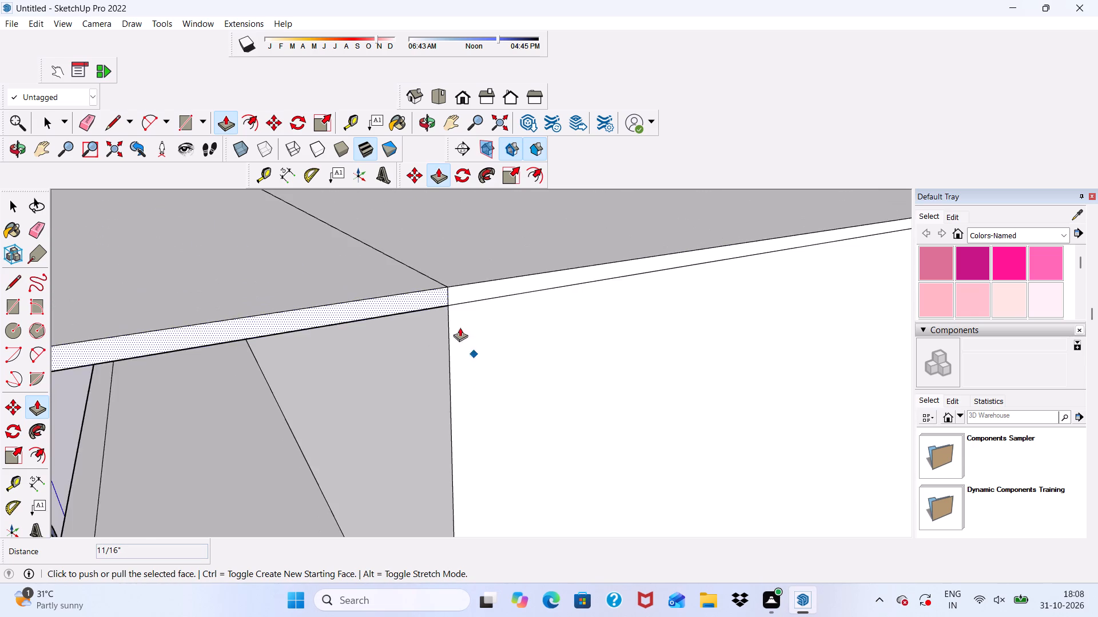
# Push/Pull the short recessed edge face at the roof slab's rear corner out flush with the rest of the side.
pyautogui.scroll(-18, 460, 327)
pyautogui.scroll(6, 743, 304)
pyautogui.moveTo(771, 287); pyautogui.dragTo(686, 346, button='middle')
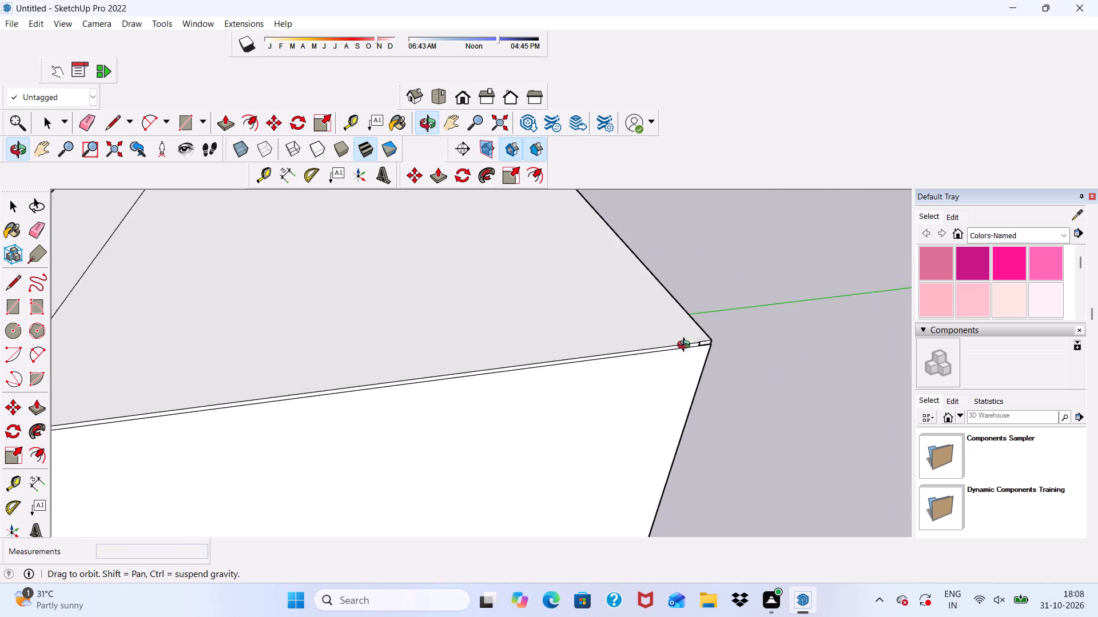
pyautogui.moveTo(686, 346); pyautogui.dragTo(622, 346, button='middle')
pyautogui.scroll(5, 618, 342)
pyautogui.press('space')
pyautogui.scroll(-1, 621, 340)
pyautogui.scroll(15, 649, 416)
pyautogui.click(635, 403)
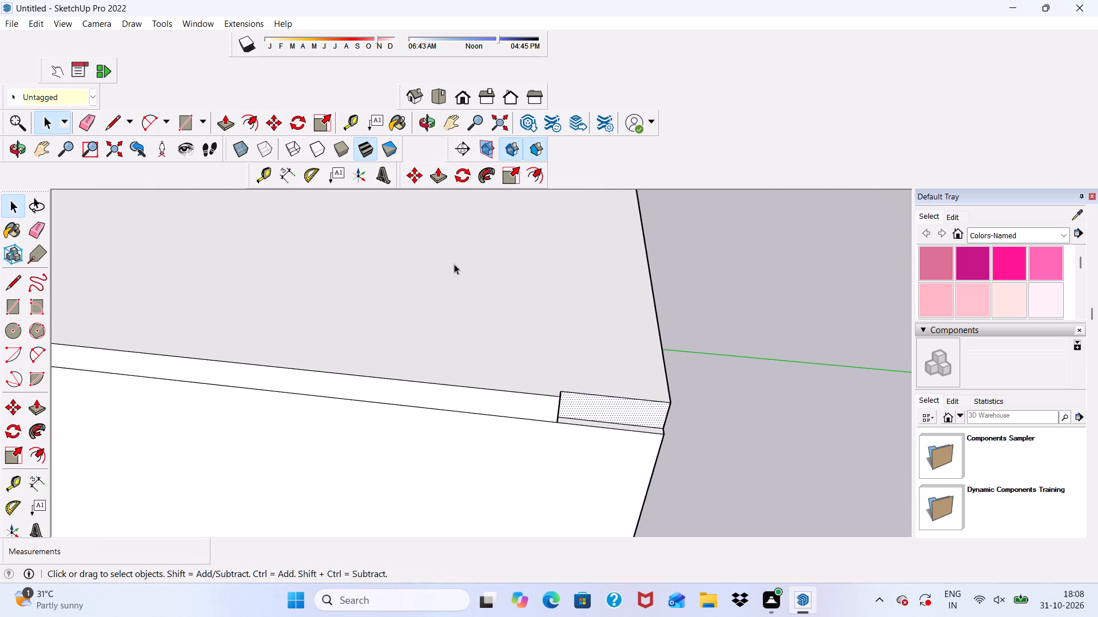
pyautogui.click(435, 171)
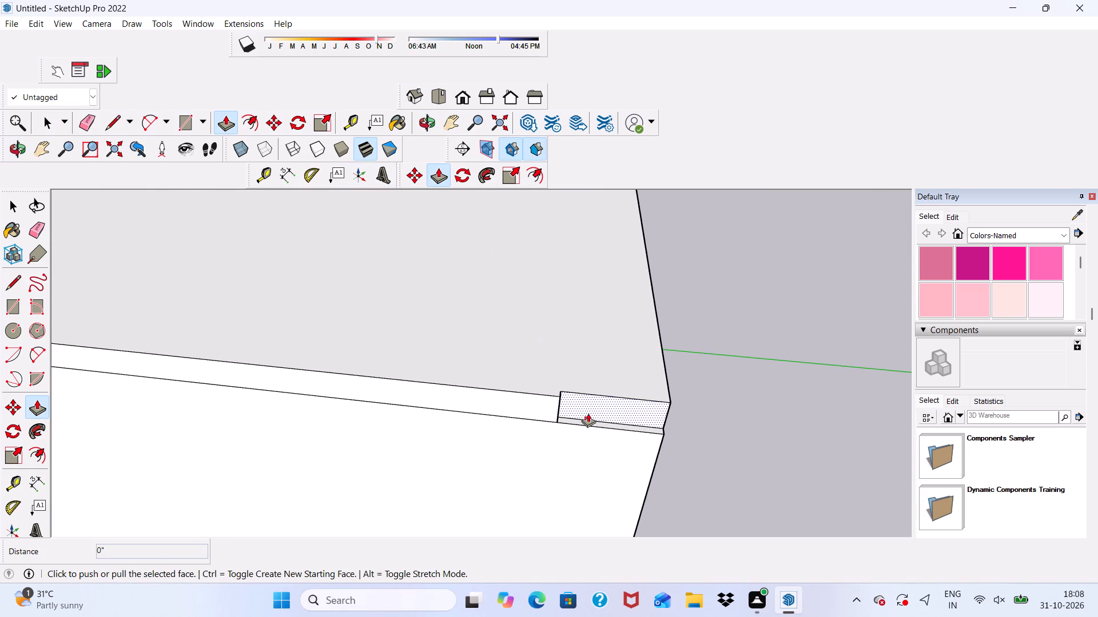
pyautogui.click(588, 408)
pyautogui.click(546, 416)
pyautogui.scroll(-10, 539, 405)
pyautogui.moveTo(657, 392); pyautogui.dragTo(644, 402, button='middle')
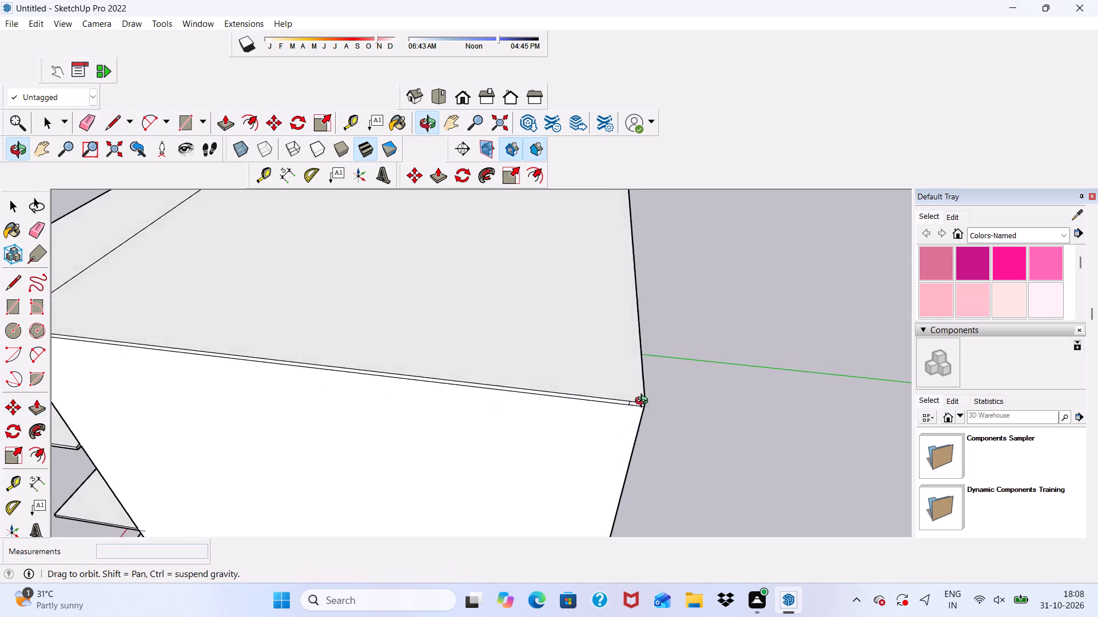
# Examine the roof slab's edges and overhang corner from the other sides of the building.
pyautogui.moveTo(644, 402); pyautogui.dragTo(401, 371, button='middle')
pyautogui.scroll(-10, 367, 344)
pyautogui.moveTo(670, 418); pyautogui.dragTo(410, 448, button='middle')
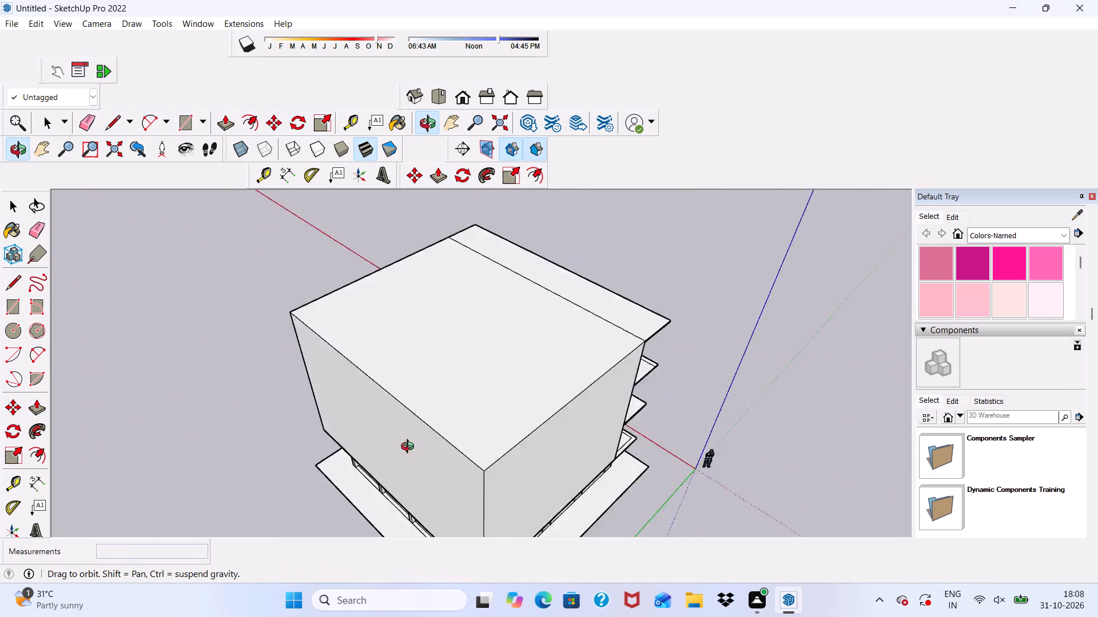
pyautogui.moveTo(410, 448); pyautogui.dragTo(300, 399, button='middle')
pyautogui.scroll(10, 429, 348)
pyautogui.press('space')
pyautogui.scroll(3, 584, 320)
pyautogui.scroll(-6, 584, 320)
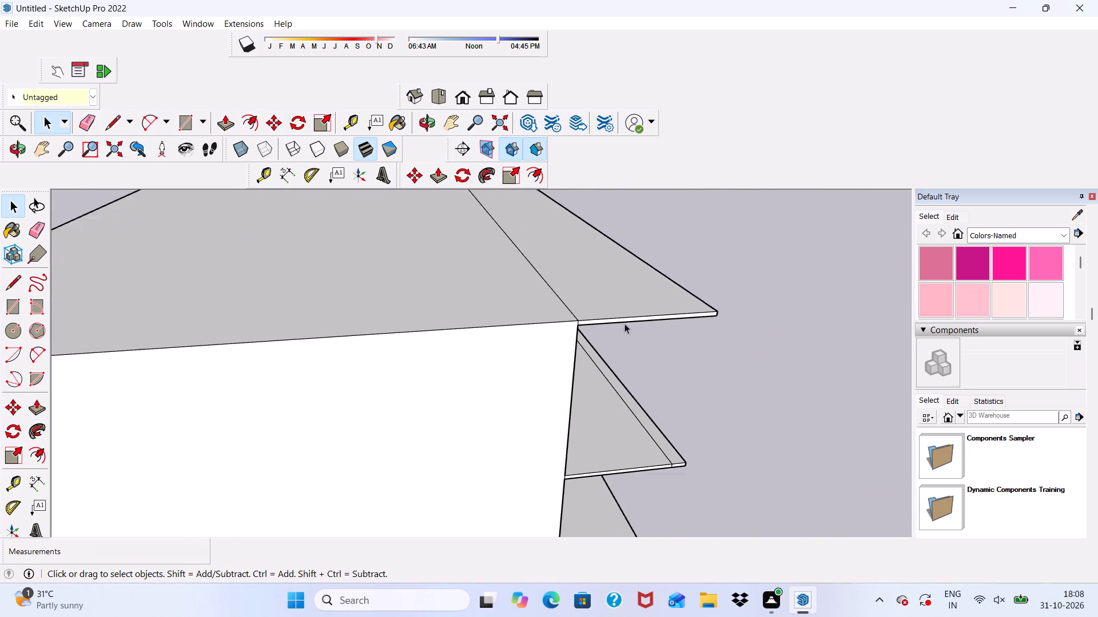
pyautogui.scroll(-3, 624, 323)
# Offset the main roof face's outline 9" inward, leaving out the front overhang strip.
pyautogui.moveTo(485, 448); pyautogui.dragTo(129, 502, button='middle')
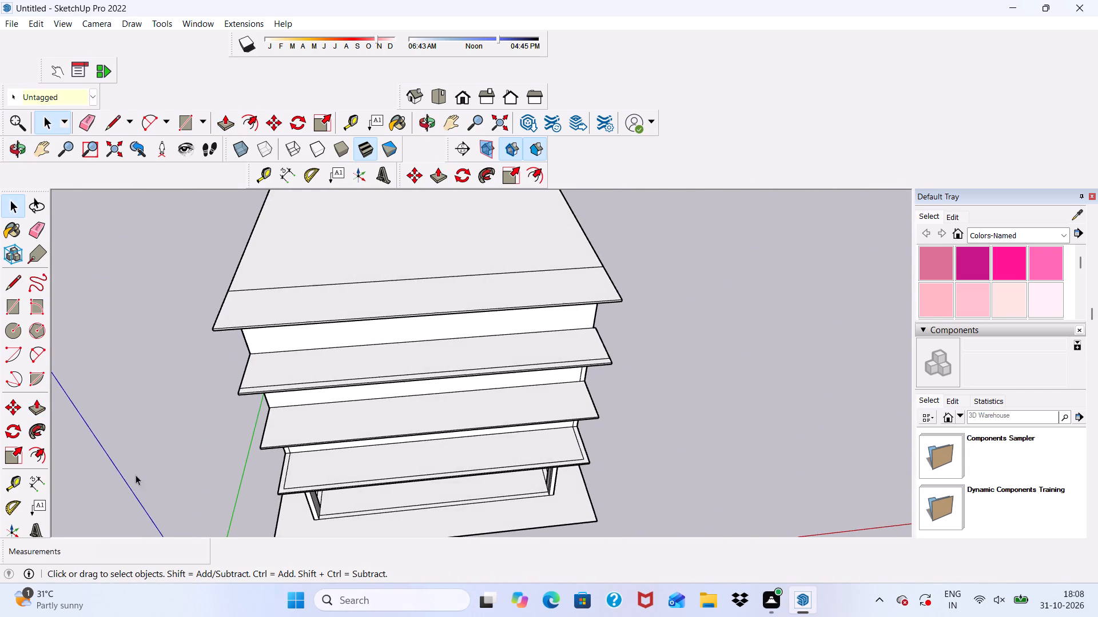
pyautogui.scroll(3, 269, 334)
pyautogui.click(297, 250)
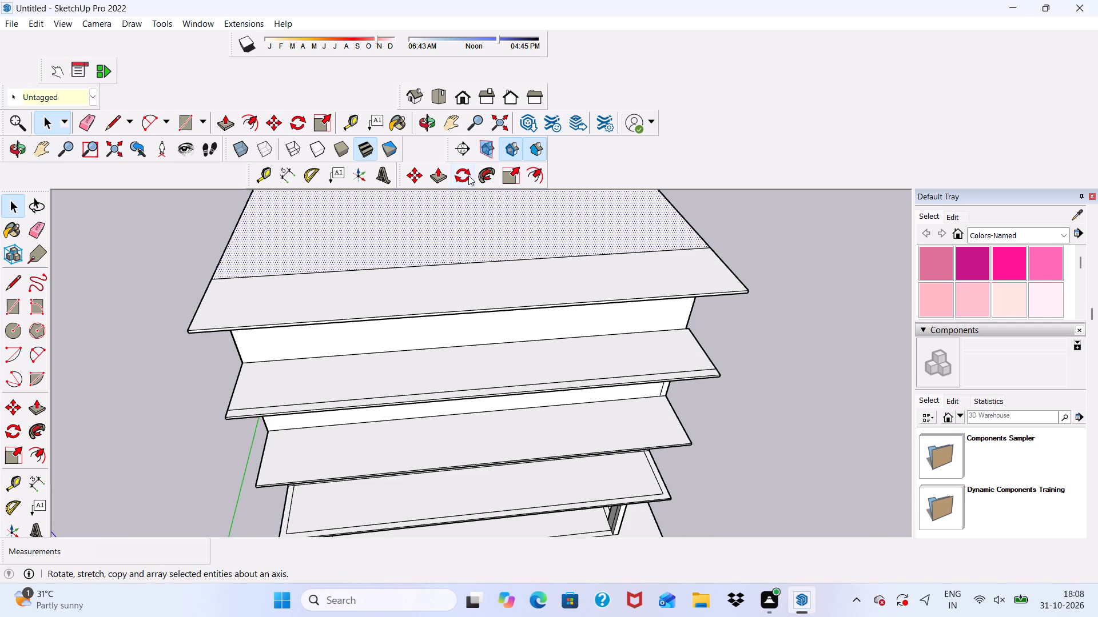
pyautogui.click(536, 167)
pyautogui.scroll(1, 501, 229)
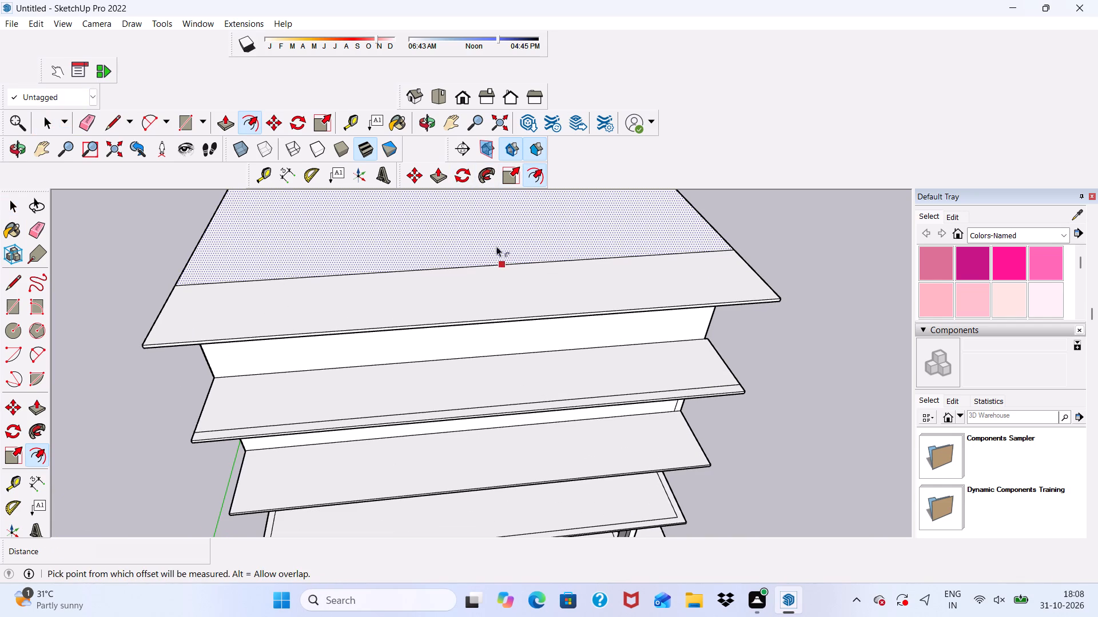
pyautogui.click(499, 261)
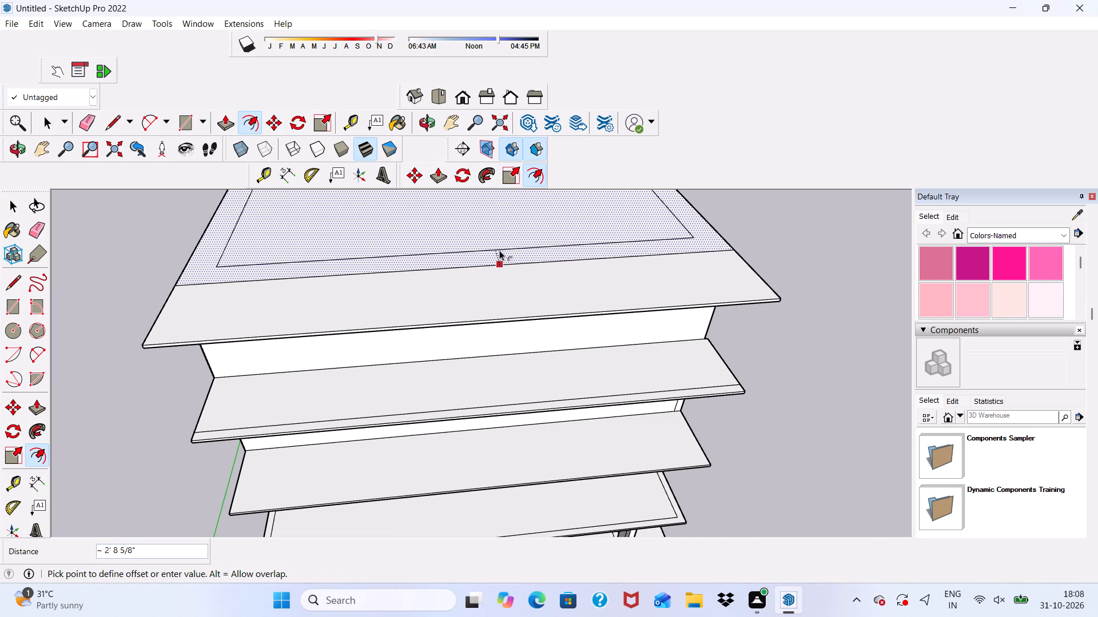
pyautogui.press('9')
pyautogui.hotkey('shift', '"')
pyautogui.press('Return')
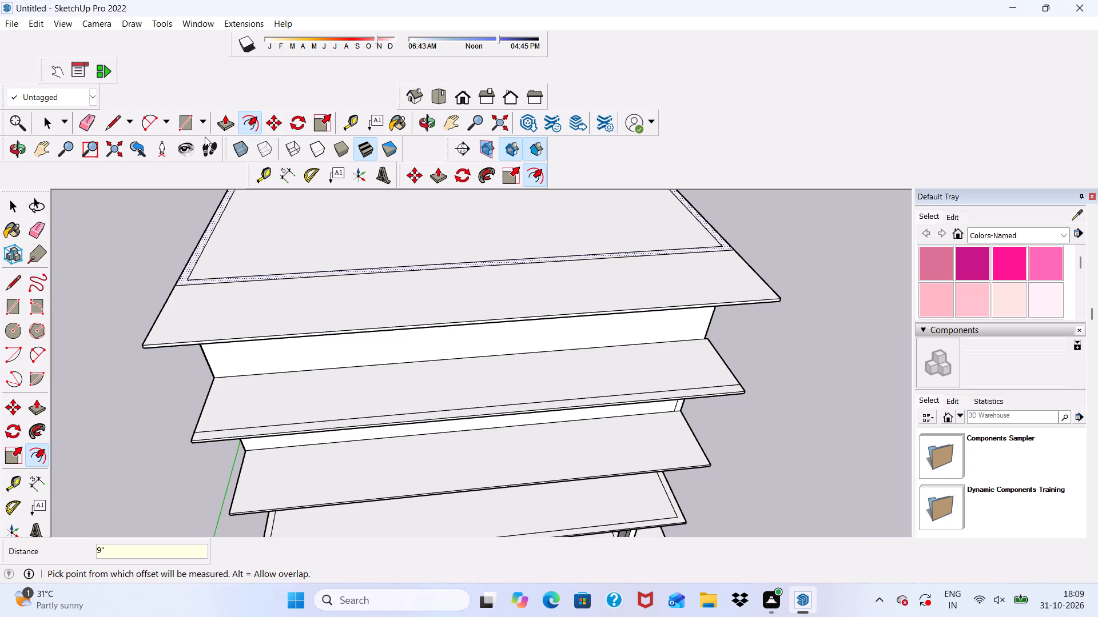
# Push/Pull the 9" border strip around the main roof slab up 10' to form the next storey's walls.
pyautogui.scroll(2, 365, 146)
pyautogui.click(429, 170)
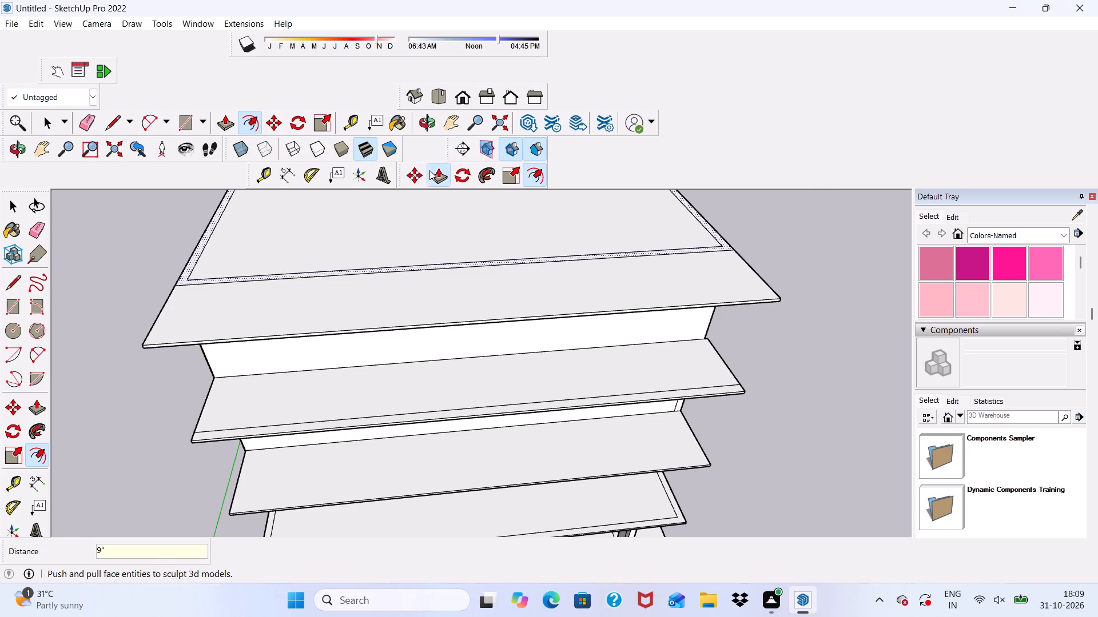
pyautogui.scroll(8, 388, 283)
pyautogui.click(382, 258)
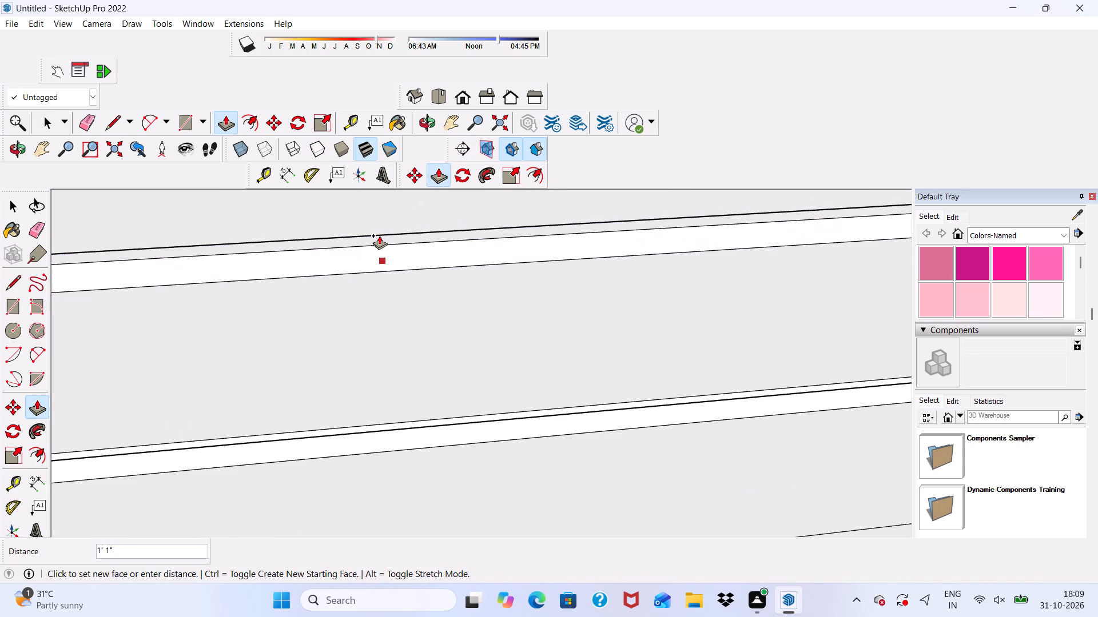
pyautogui.write("10'")
pyautogui.press('Return')
pyautogui.scroll(-3, 387, 250)
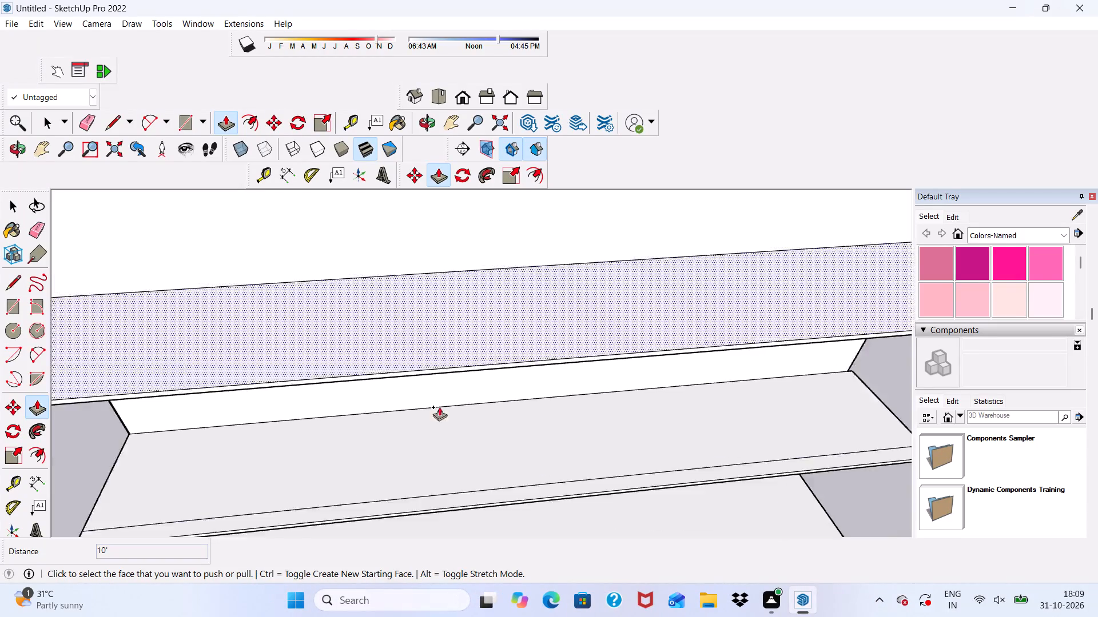
pyautogui.scroll(-10, 439, 407)
pyautogui.moveTo(498, 364); pyautogui.dragTo(515, 273, button='middle')
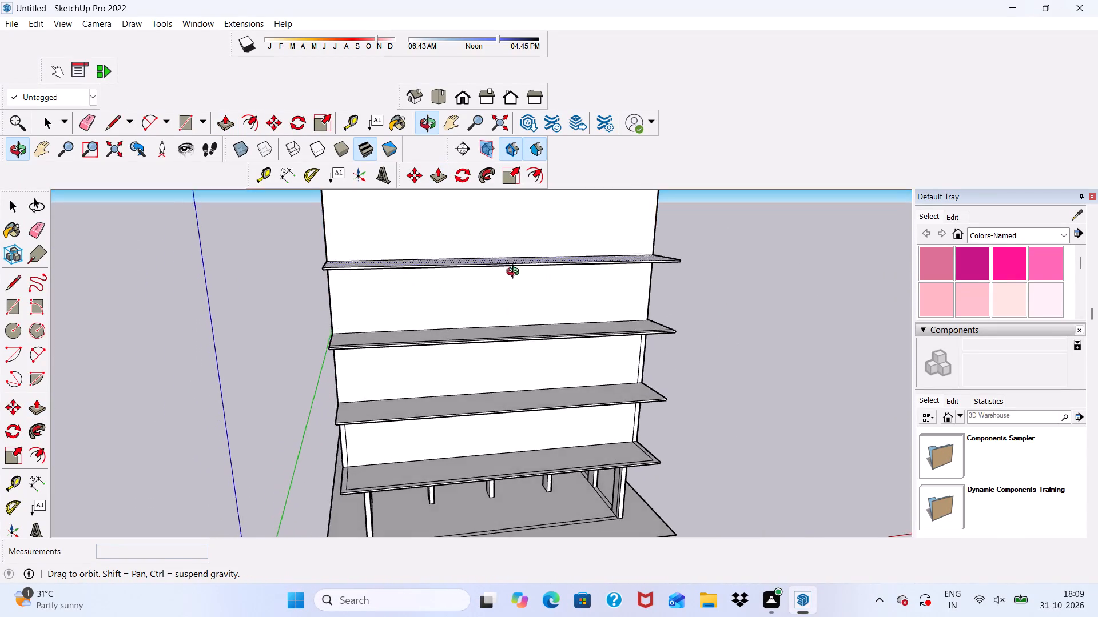
pyautogui.moveTo(515, 273); pyautogui.dragTo(526, 331, button='middle')
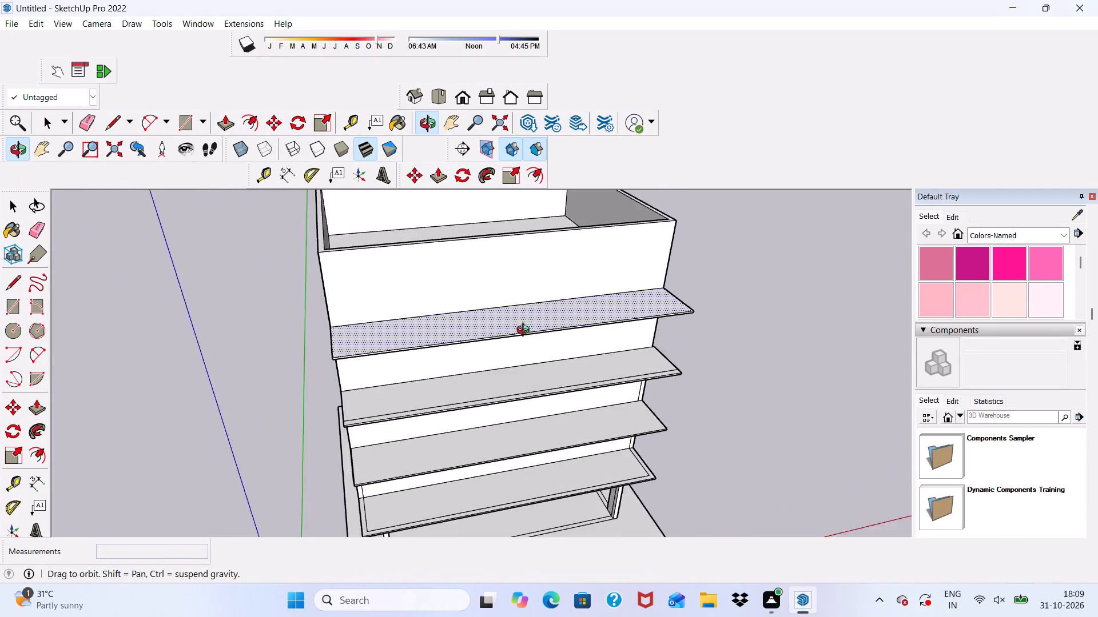
pyautogui.moveTo(526, 331); pyautogui.dragTo(494, 328, button='middle')
pyautogui.press('space')
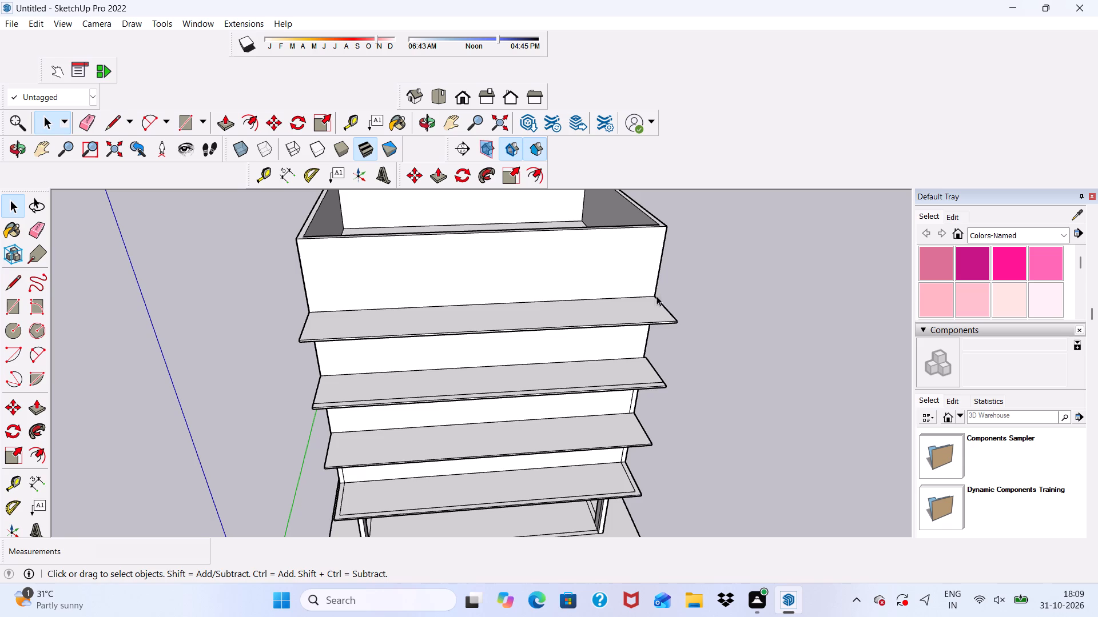
# Draw a rectangle of about 47' 4" by 44' 1" from the wall top's rear corner out past the front wall as an overhang.
pyautogui.scroll(-5, 520, 311)
pyautogui.scroll(5, 446, 255)
pyautogui.scroll(-5, 453, 249)
pyautogui.click(190, 126)
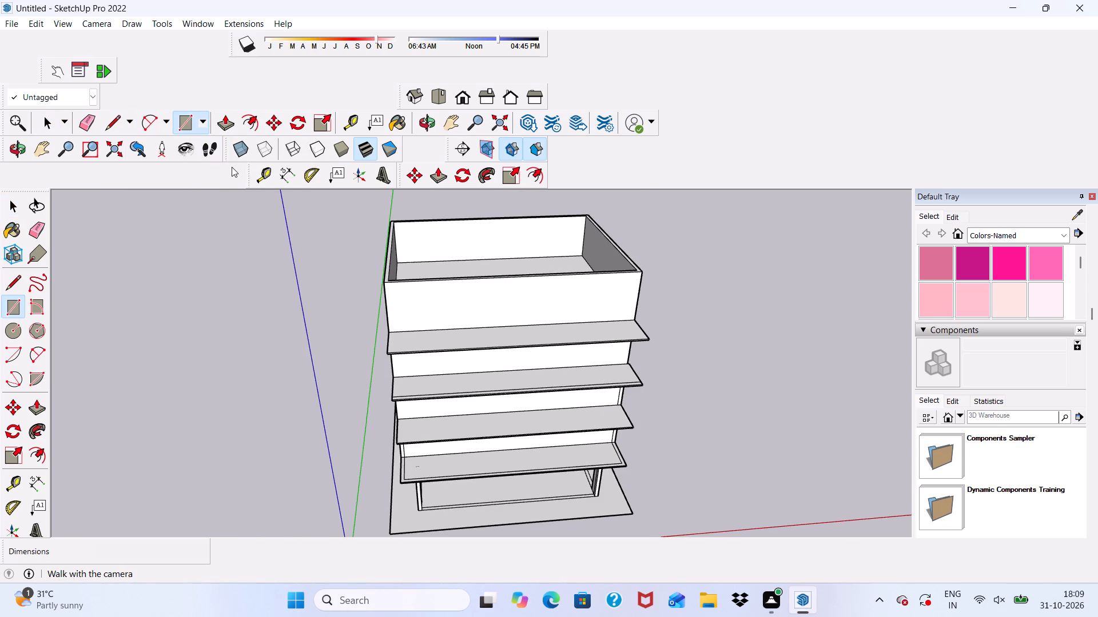
pyautogui.scroll(-1, 450, 223)
pyautogui.scroll(5, 538, 231)
pyautogui.scroll(-6, 539, 231)
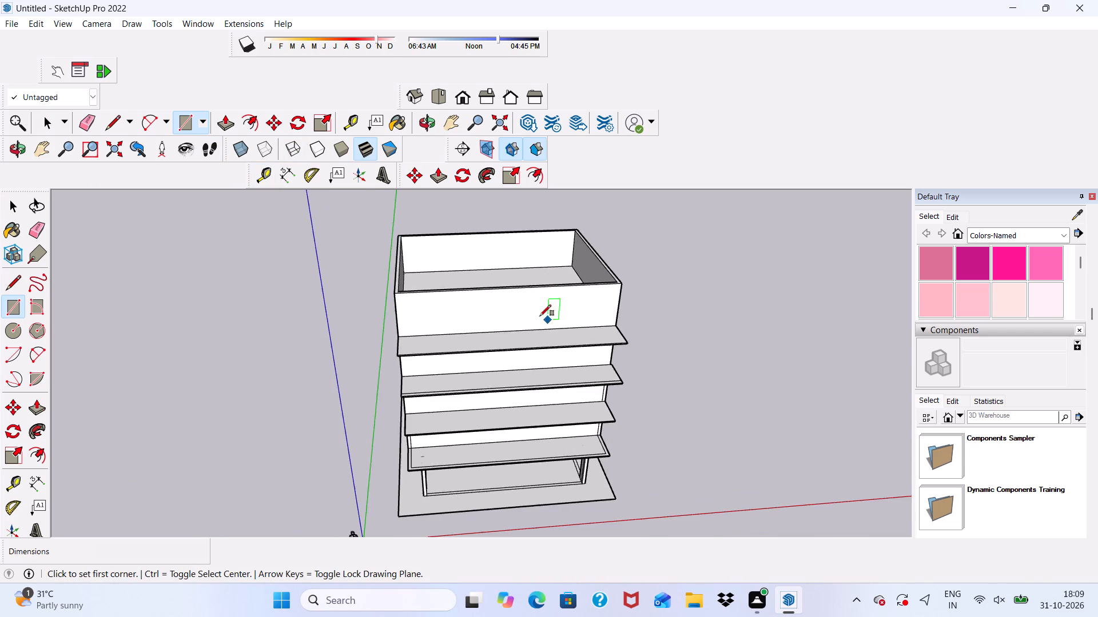
pyautogui.scroll(5, 411, 239)
pyautogui.scroll(-2, 397, 233)
pyautogui.scroll(20, 397, 231)
pyautogui.scroll(1, 397, 231)
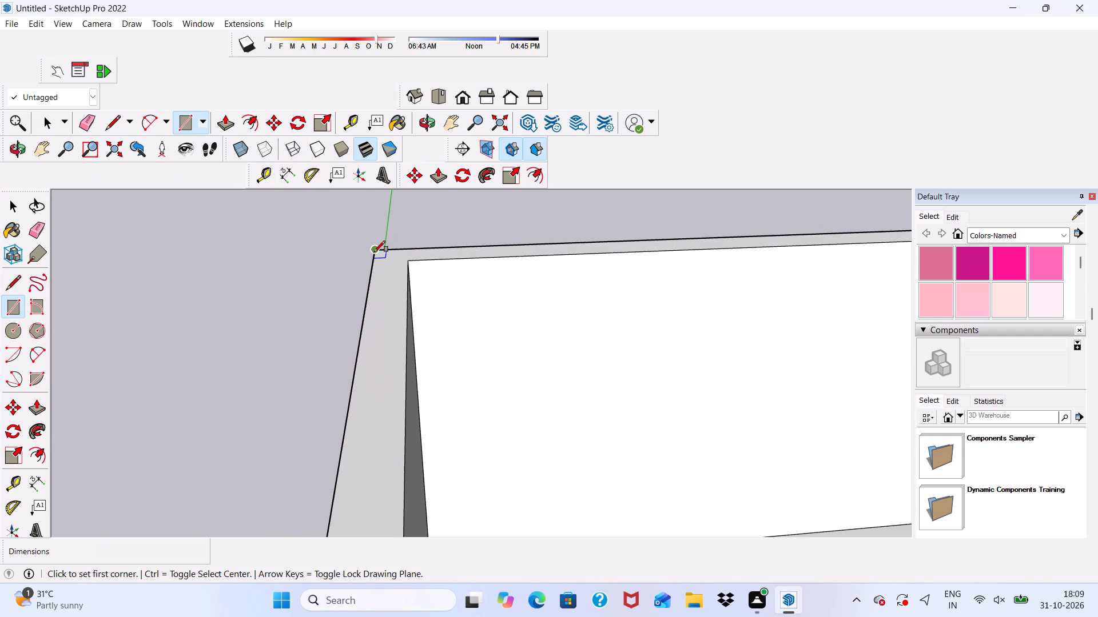
pyautogui.click(374, 251)
pyautogui.scroll(-5, 374, 251)
pyautogui.scroll(-6, 480, 273)
pyautogui.scroll(-6, 570, 270)
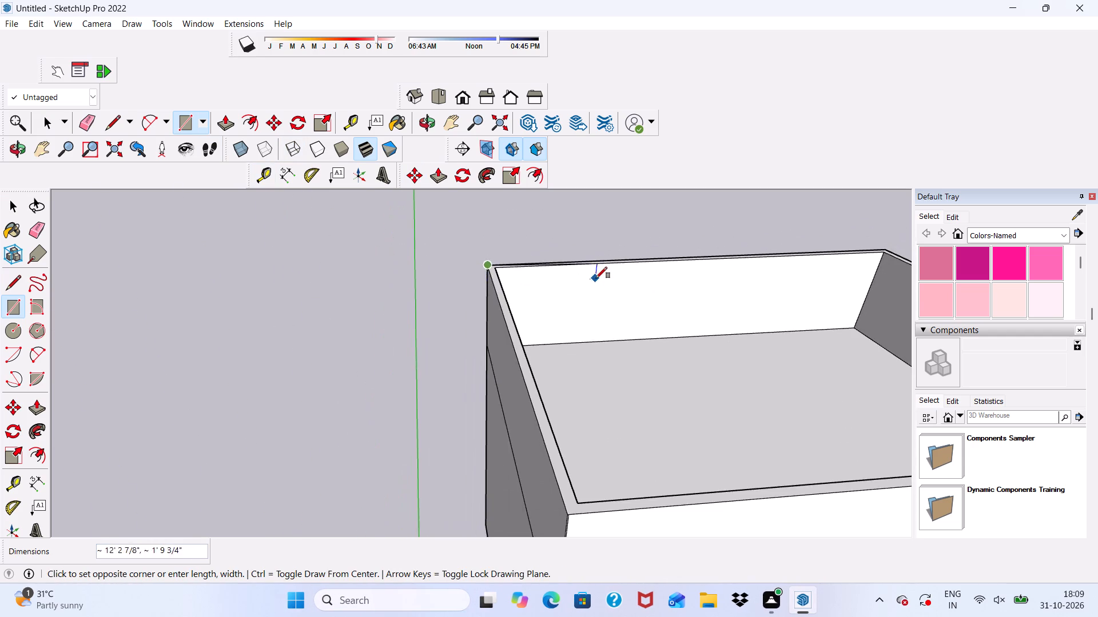
pyautogui.scroll(-10, 596, 276)
pyautogui.scroll(6, 752, 319)
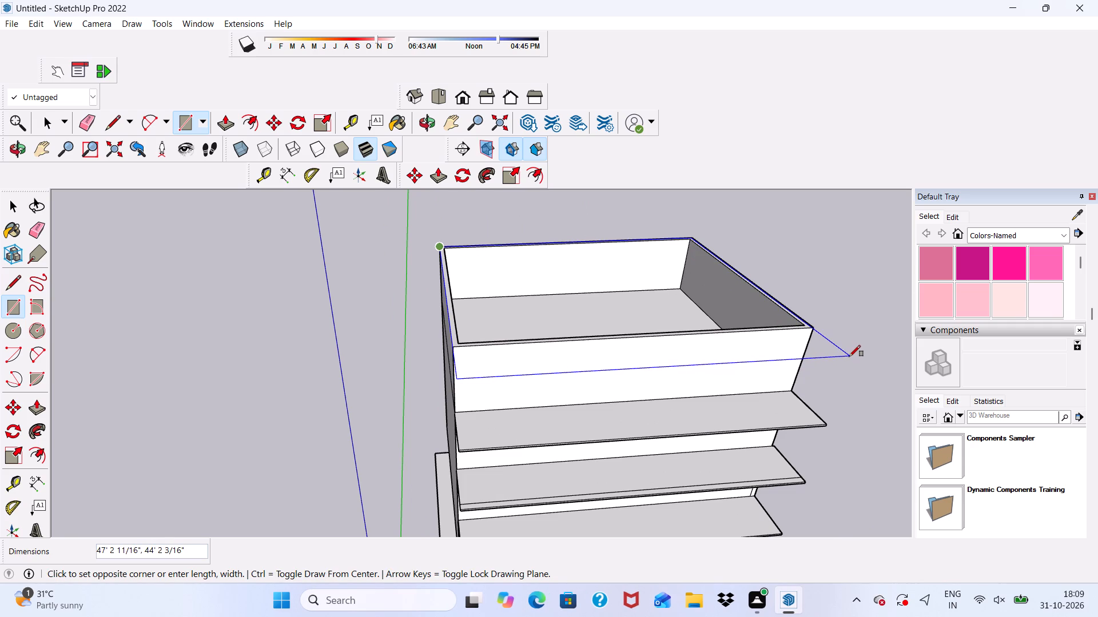
pyautogui.click(850, 355)
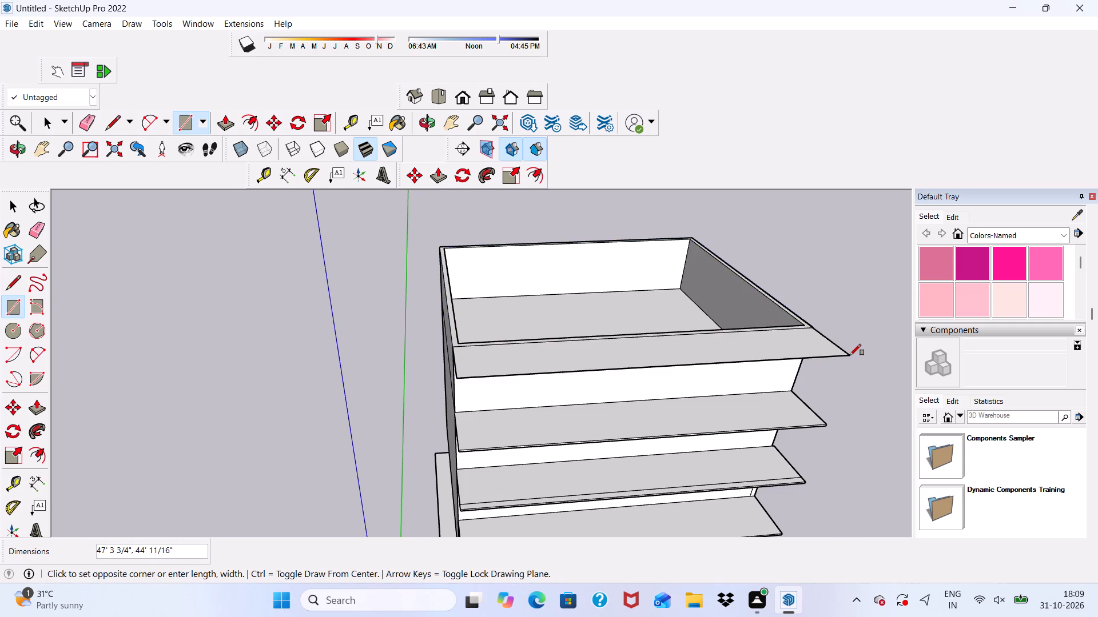
# Draw a rectangle of about 36' 10" by 34' 5" over the wall tops, from the front corner beside the overhang to the rear edge, closing the opening.
pyautogui.scroll(-4, 848, 352)
pyautogui.moveTo(847, 354); pyautogui.dragTo(689, 435, button='middle')
pyautogui.press('space')
pyautogui.scroll(1, 439, 397)
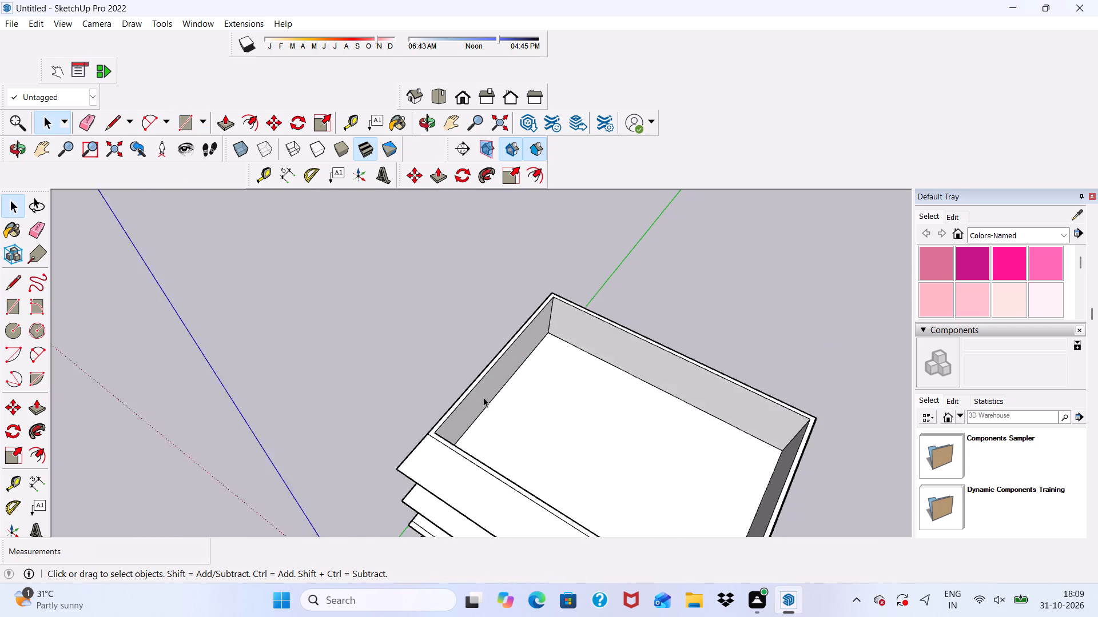
pyautogui.scroll(2, 483, 397)
pyautogui.scroll(-4, 526, 367)
pyautogui.click(181, 119)
pyautogui.scroll(-2, 627, 417)
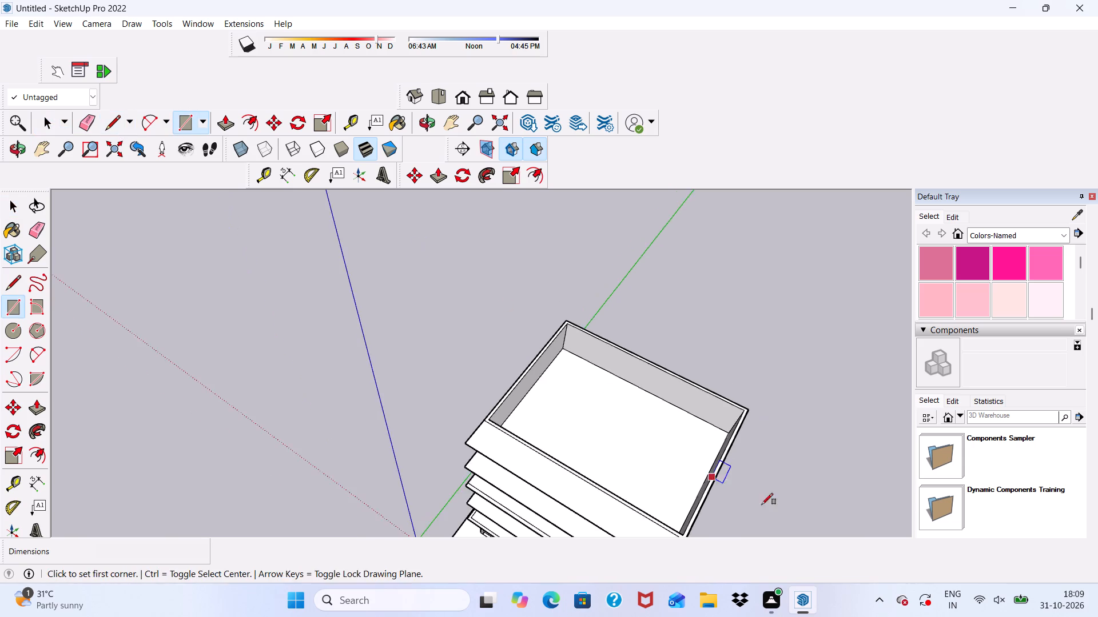
pyautogui.moveTo(809, 519); pyautogui.dragTo(573, 496, button='middle')
pyautogui.scroll(4, 344, 491)
pyautogui.scroll(-5, 385, 358)
pyautogui.scroll(5, 367, 508)
pyautogui.scroll(2, 297, 468)
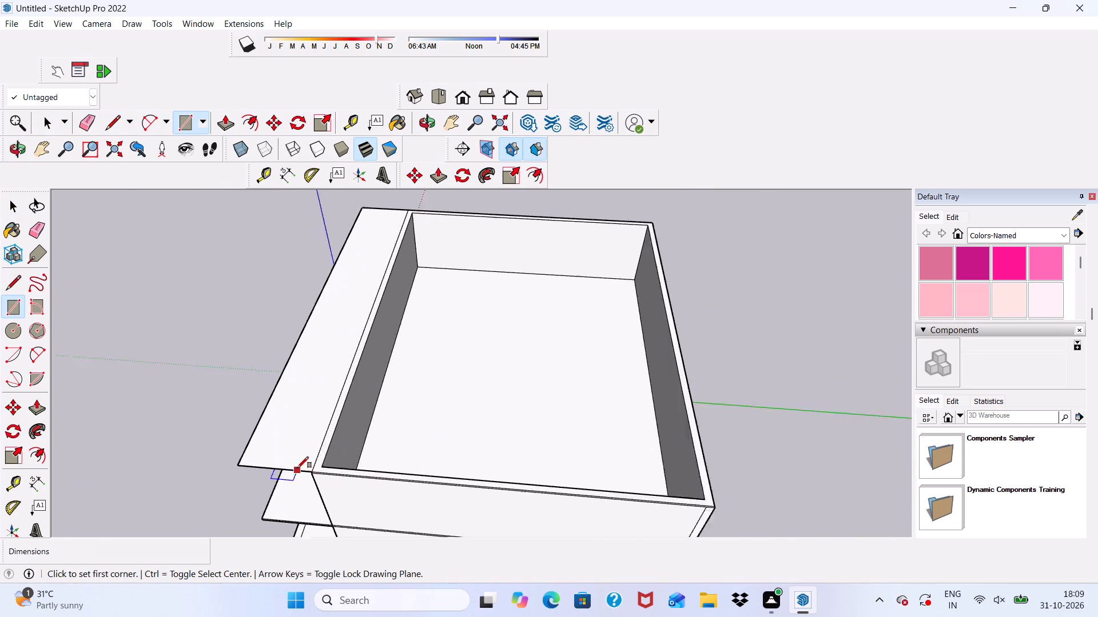
pyautogui.scroll(11, 297, 468)
pyautogui.scroll(-1, 321, 471)
pyautogui.scroll(18, 323, 486)
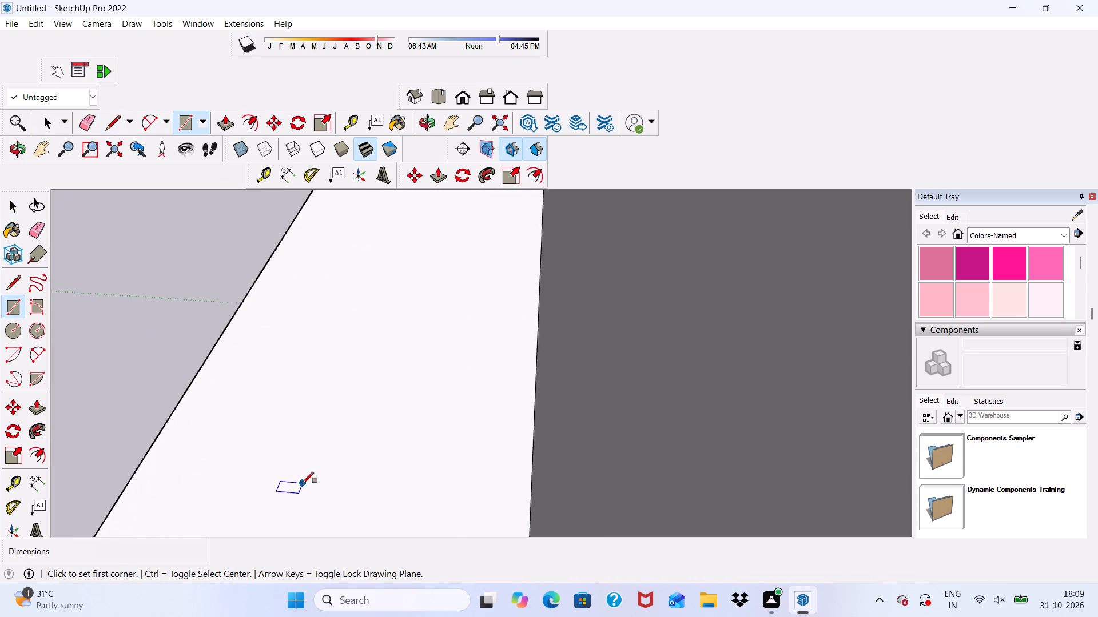
pyautogui.scroll(1, 303, 483)
pyautogui.scroll(-6, 353, 485)
pyautogui.click(373, 492)
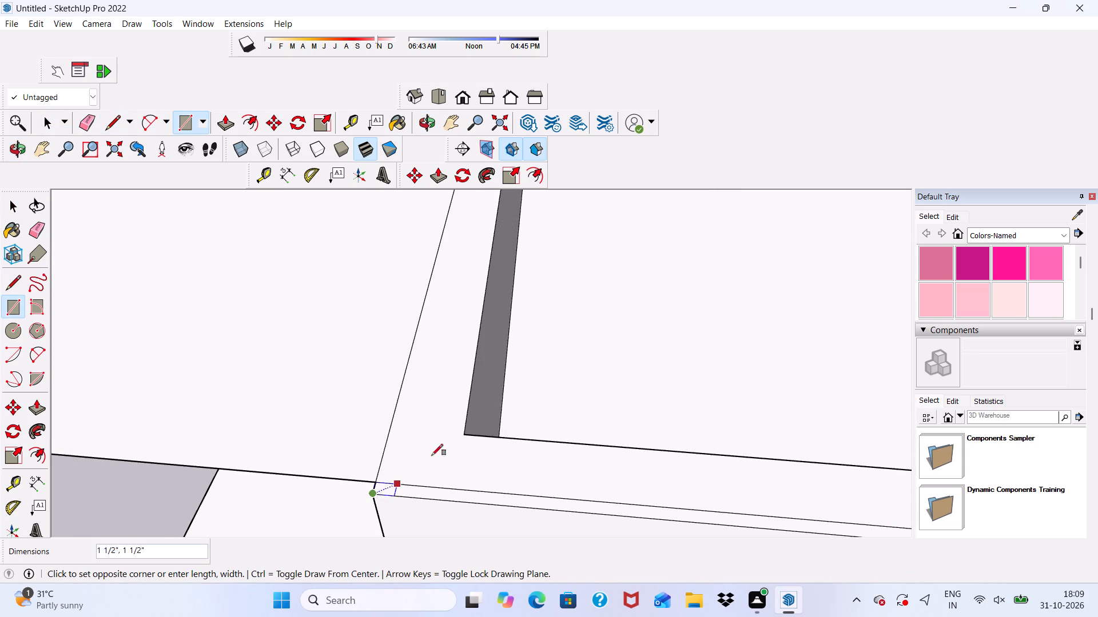
pyautogui.scroll(-6, 476, 419)
pyautogui.scroll(-6, 565, 362)
pyautogui.scroll(-7, 638, 351)
pyautogui.scroll(-6, 729, 330)
pyautogui.scroll(4, 765, 310)
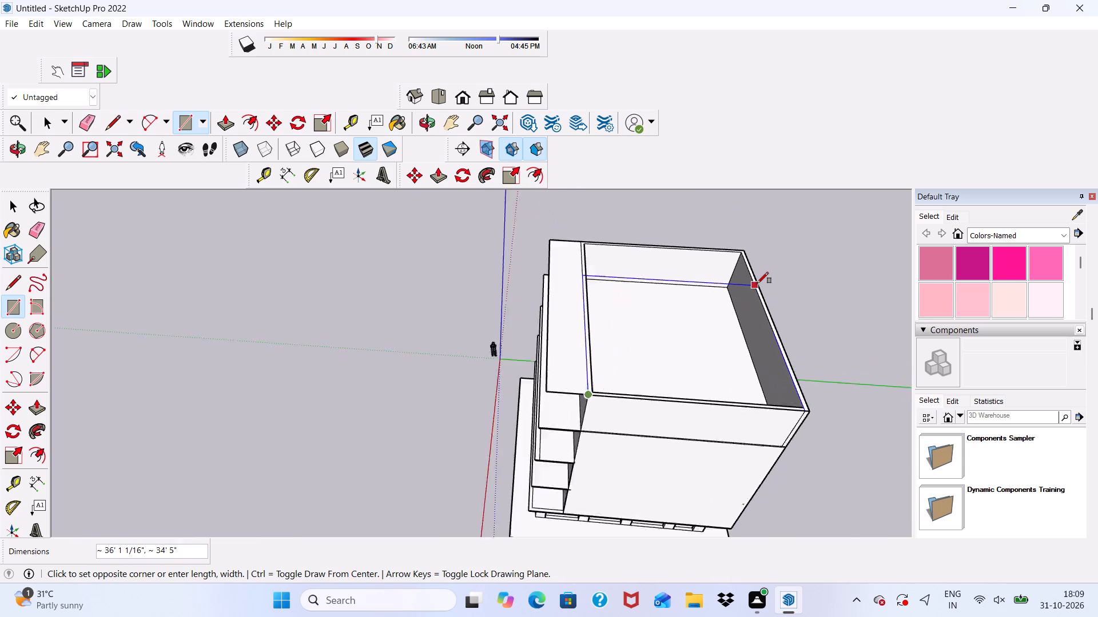
pyautogui.scroll(16, 757, 283)
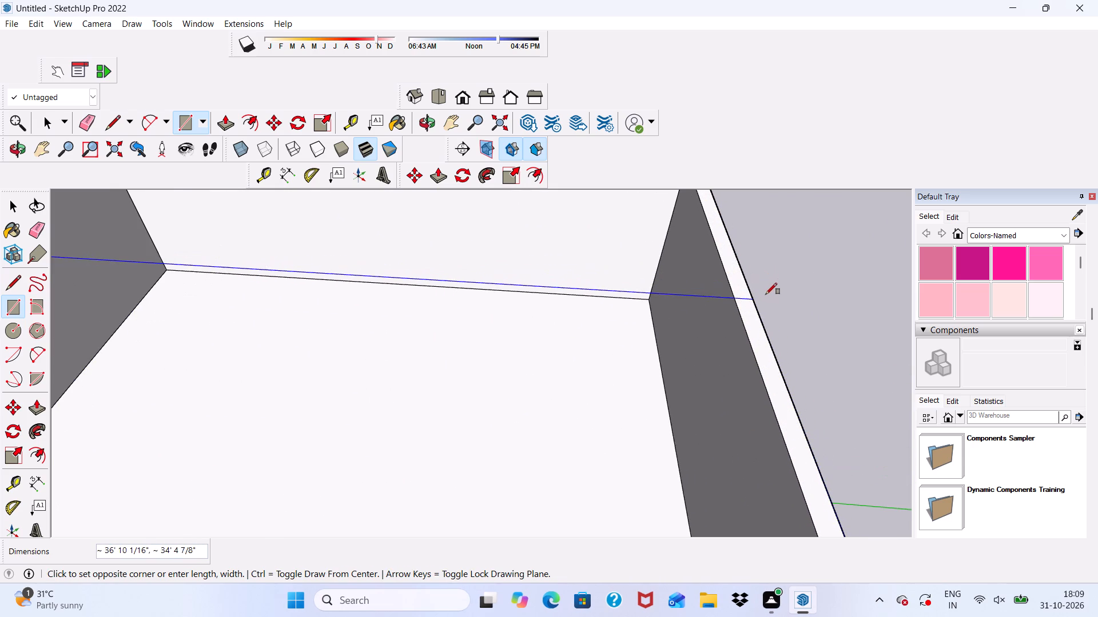
pyautogui.click(758, 297)
pyautogui.press('space')
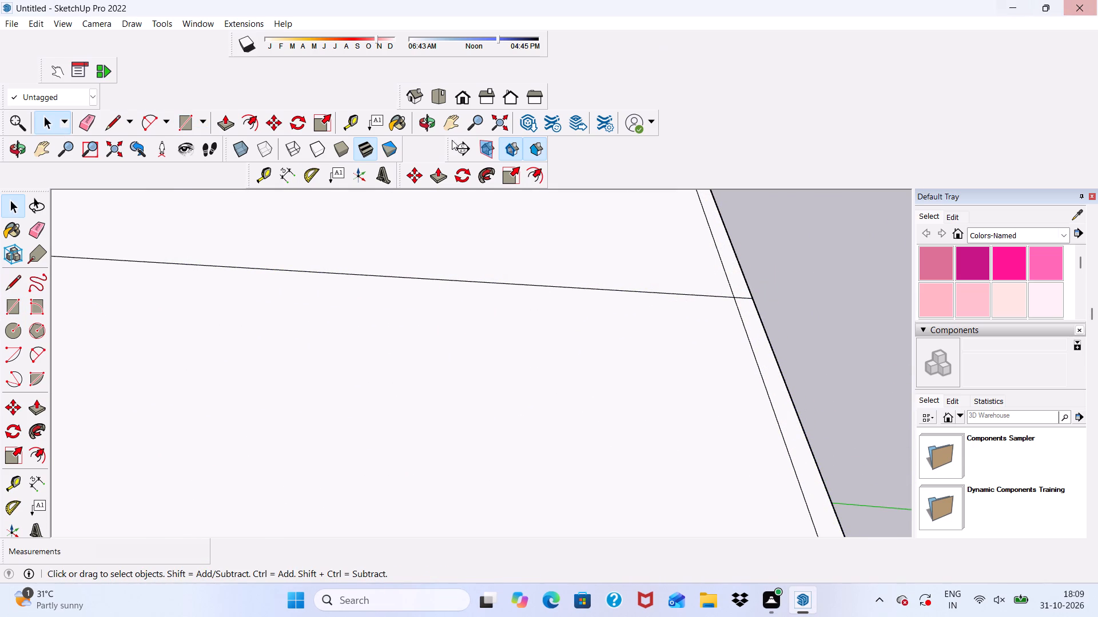
# Erase the rectangle's leftover line crossing the new roof face and its short pieces across the front and rear border strips.
pyautogui.click(83, 122)
pyautogui.moveTo(134, 243); pyautogui.dragTo(140, 273)
pyautogui.scroll(-8, 200, 237)
pyautogui.scroll(13, 606, 323)
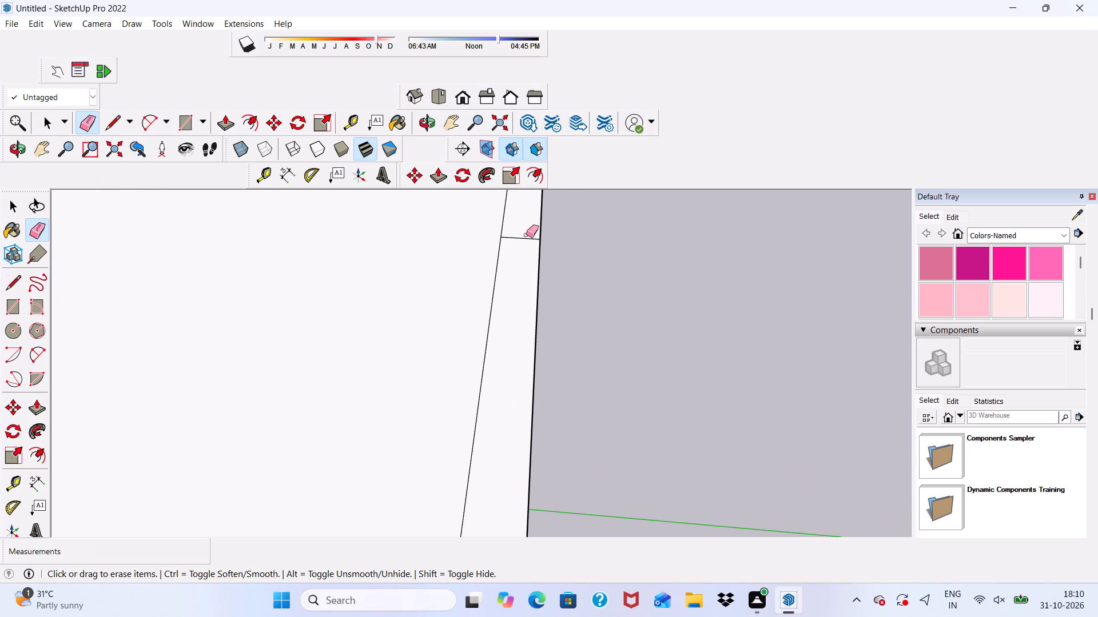
pyautogui.moveTo(526, 235); pyautogui.dragTo(522, 245)
pyautogui.scroll(-20, 518, 241)
pyautogui.scroll(-1, 518, 241)
pyautogui.scroll(5, 320, 221)
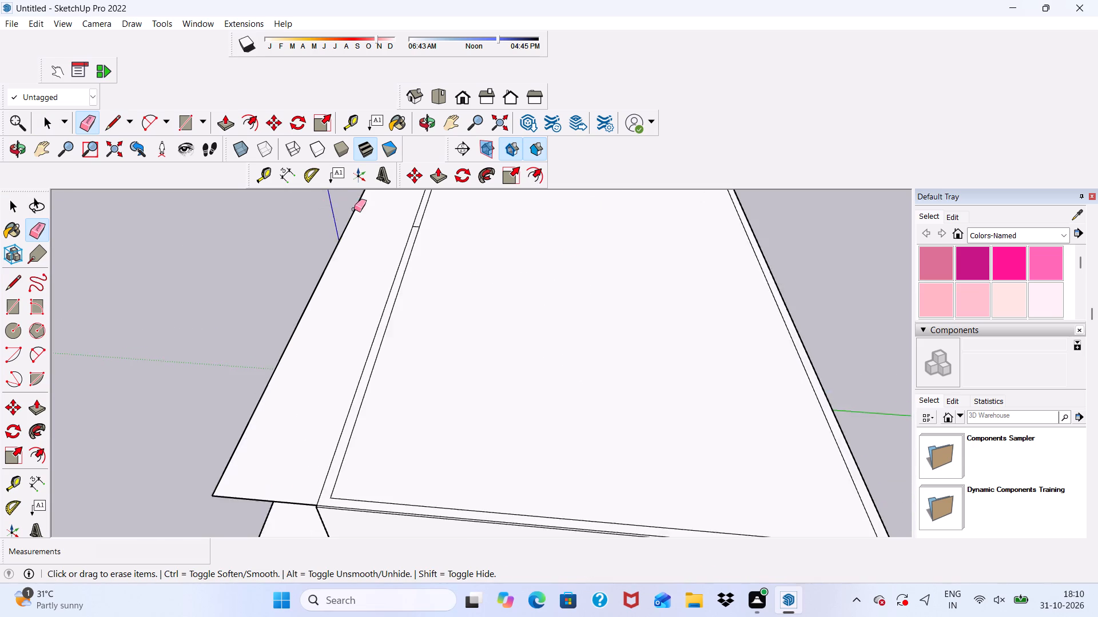
pyautogui.scroll(13, 354, 209)
pyautogui.click(388, 256)
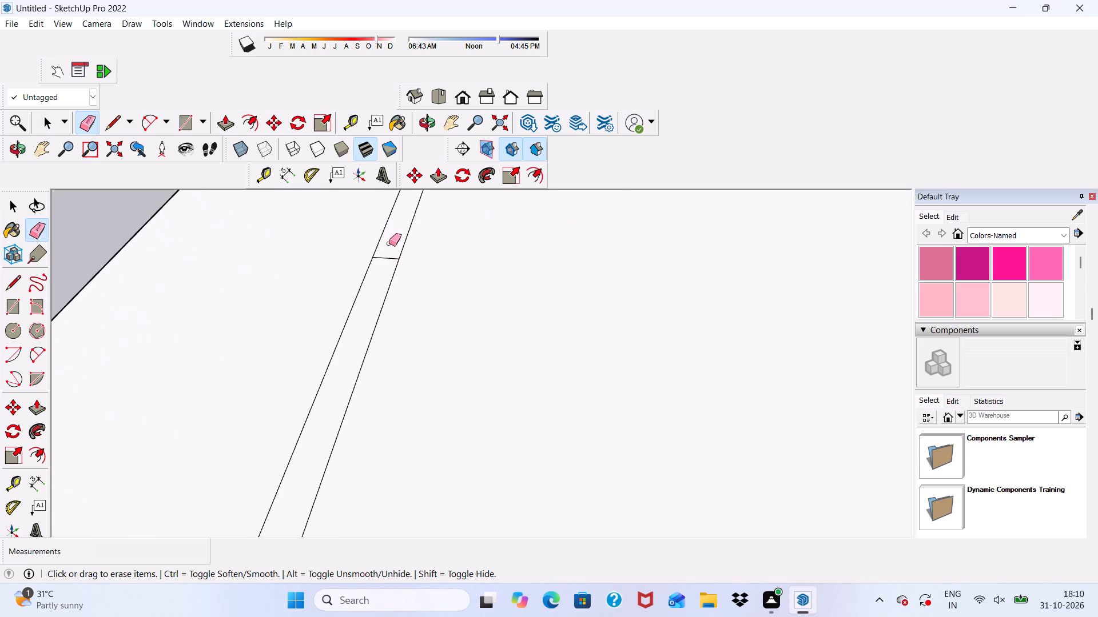
pyautogui.moveTo(389, 249); pyautogui.dragTo(388, 258)
pyautogui.scroll(-20, 387, 237)
pyautogui.moveTo(432, 336); pyautogui.dragTo(435, 386, button='middle')
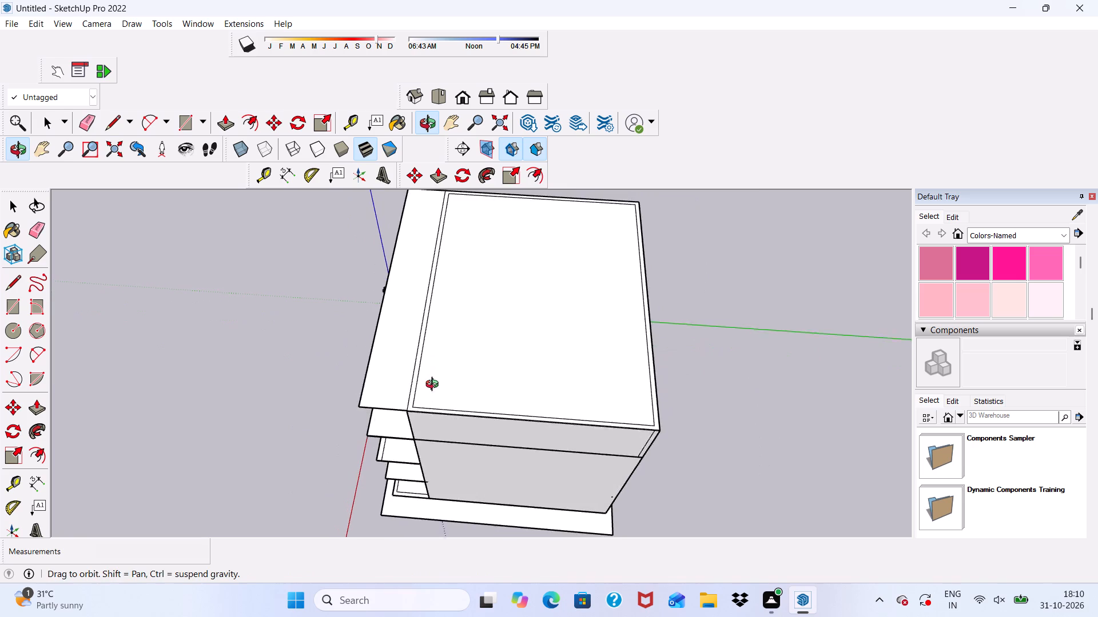
pyautogui.moveTo(435, 386); pyautogui.dragTo(434, 386, button='middle')
# Erase the extra line running along the side border strip just inside the roof's outer edge.
pyautogui.scroll(5, 430, 383)
pyautogui.scroll(12, 389, 448)
pyautogui.press('space')
pyautogui.moveTo(404, 412); pyautogui.dragTo(432, 354, button='middle')
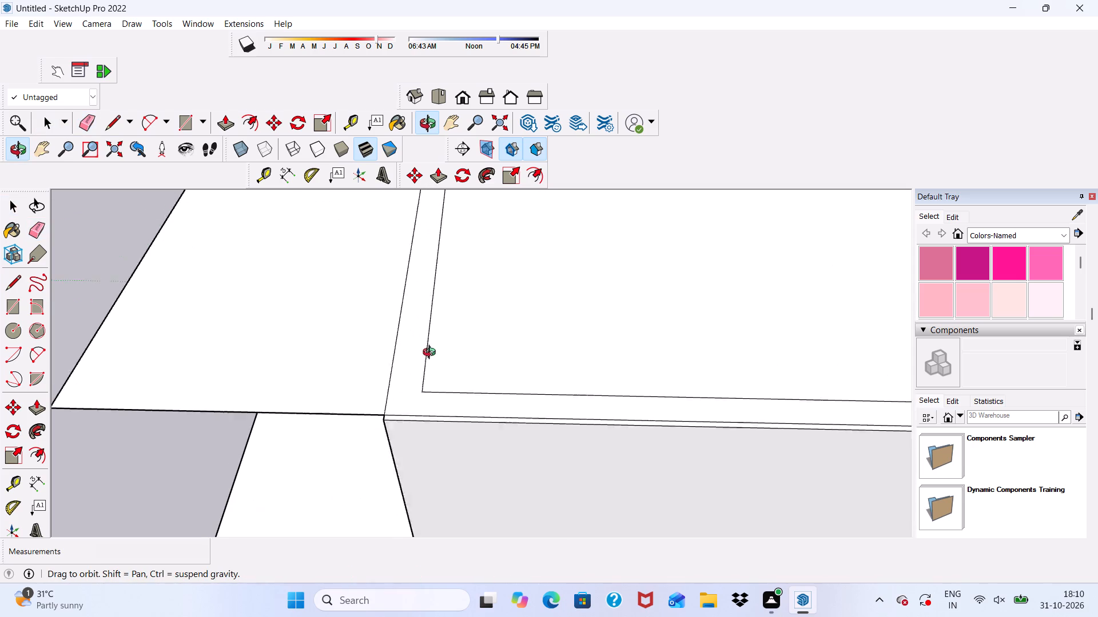
pyautogui.moveTo(432, 354); pyautogui.dragTo(448, 365, button='middle')
pyautogui.scroll(9, 448, 432)
pyautogui.moveTo(425, 394); pyautogui.dragTo(512, 351, button='middle')
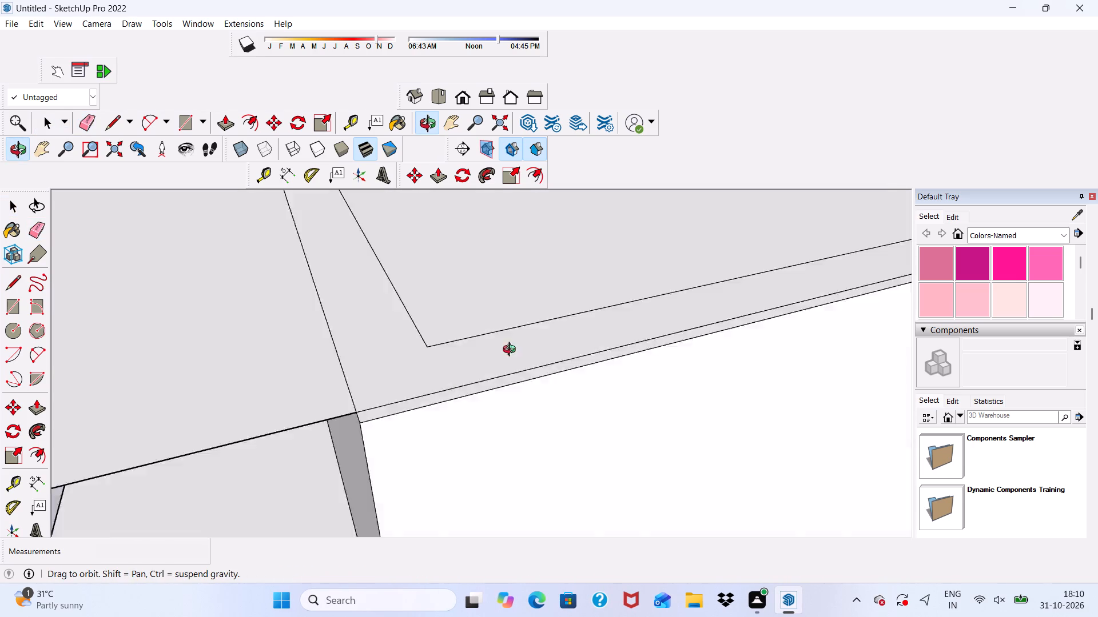
pyautogui.moveTo(512, 351); pyautogui.dragTo(683, 327, button='middle')
pyautogui.moveTo(685, 316); pyautogui.dragTo(437, 354, button='middle')
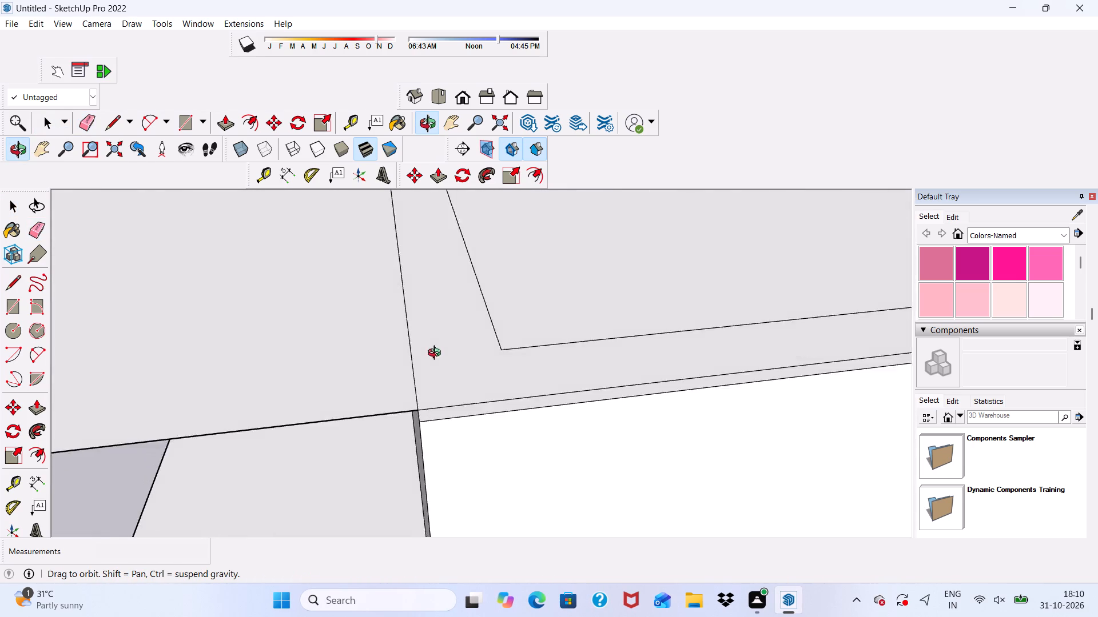
pyautogui.moveTo(437, 354); pyautogui.dragTo(423, 362, button='middle')
pyautogui.click(83, 118)
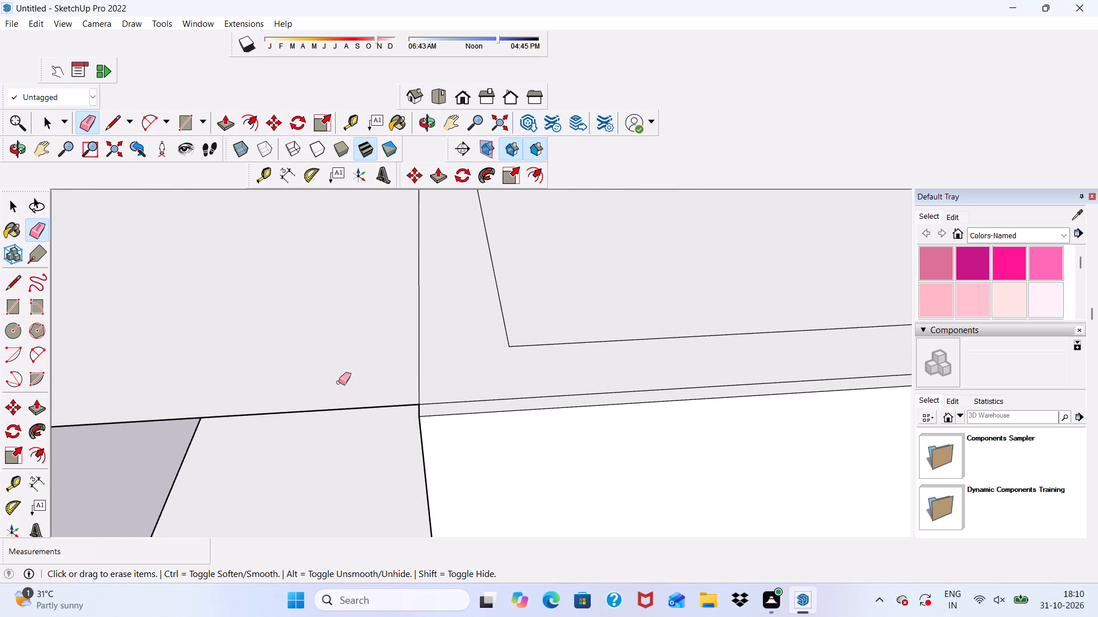
pyautogui.moveTo(477, 396); pyautogui.dragTo(478, 406)
pyautogui.scroll(-12, 468, 380)
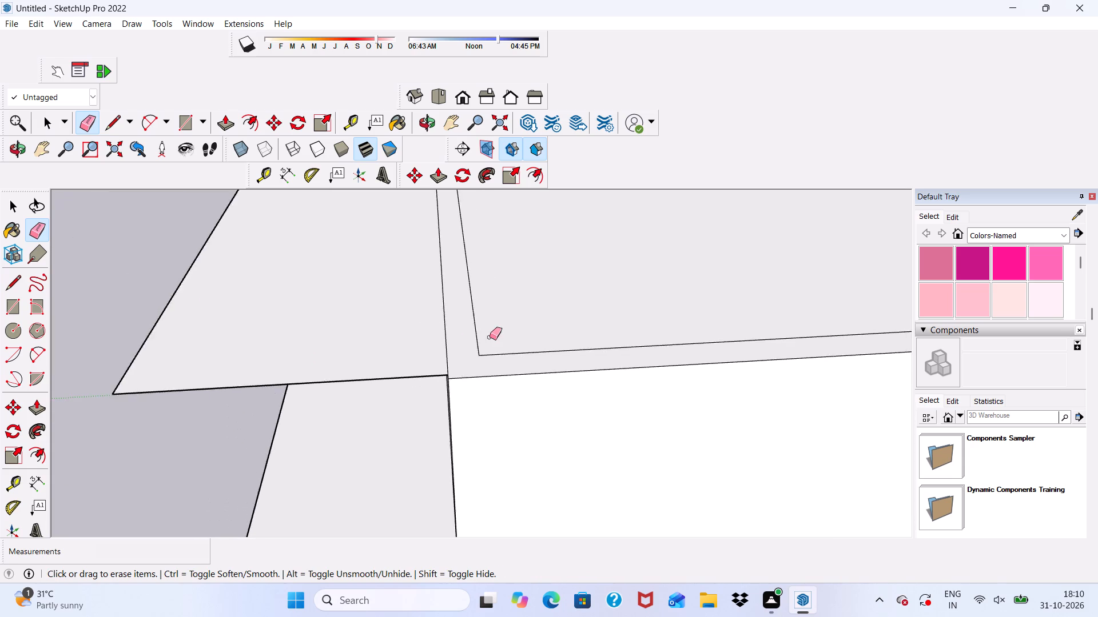
pyautogui.scroll(-19, 490, 337)
pyautogui.scroll(6, 732, 357)
pyautogui.scroll(-3, 639, 329)
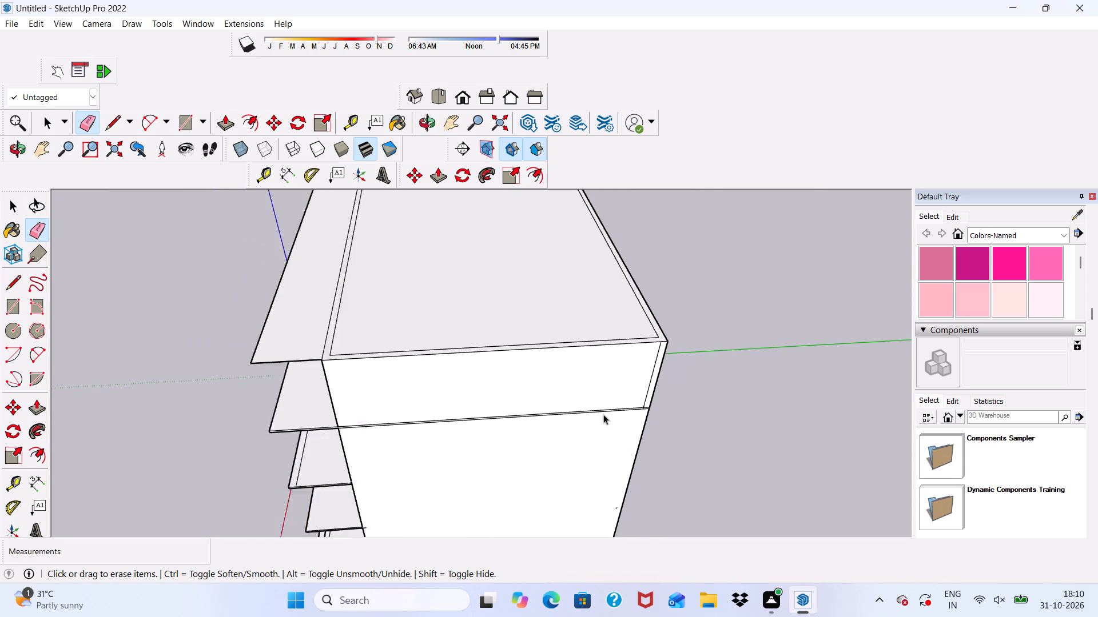
pyautogui.press('space')
# Push/Pull the border strip around the new roof face up 10' to raise the walls of another storey.
pyautogui.scroll(-3, 603, 414)
pyautogui.scroll(8, 514, 238)
pyautogui.scroll(-2, 408, 217)
pyautogui.moveTo(422, 281); pyautogui.dragTo(543, 438, button='middle')
pyautogui.scroll(3, 457, 423)
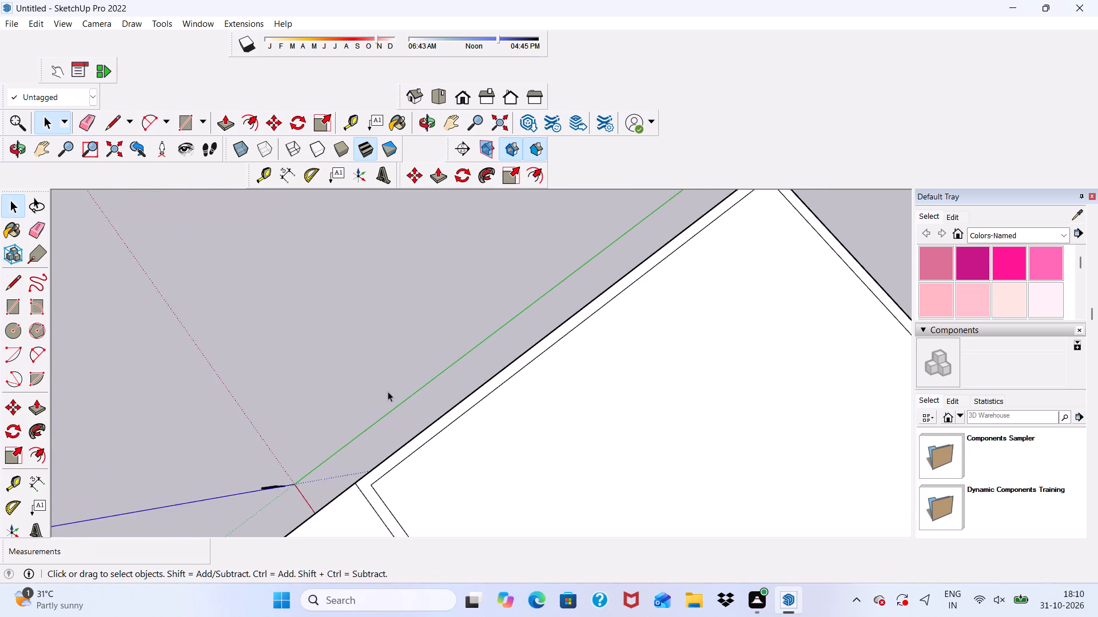
pyautogui.scroll(-1, 386, 431)
pyautogui.scroll(17, 390, 456)
pyautogui.moveTo(412, 433); pyautogui.dragTo(733, 304, button='middle')
pyautogui.scroll(2, 543, 391)
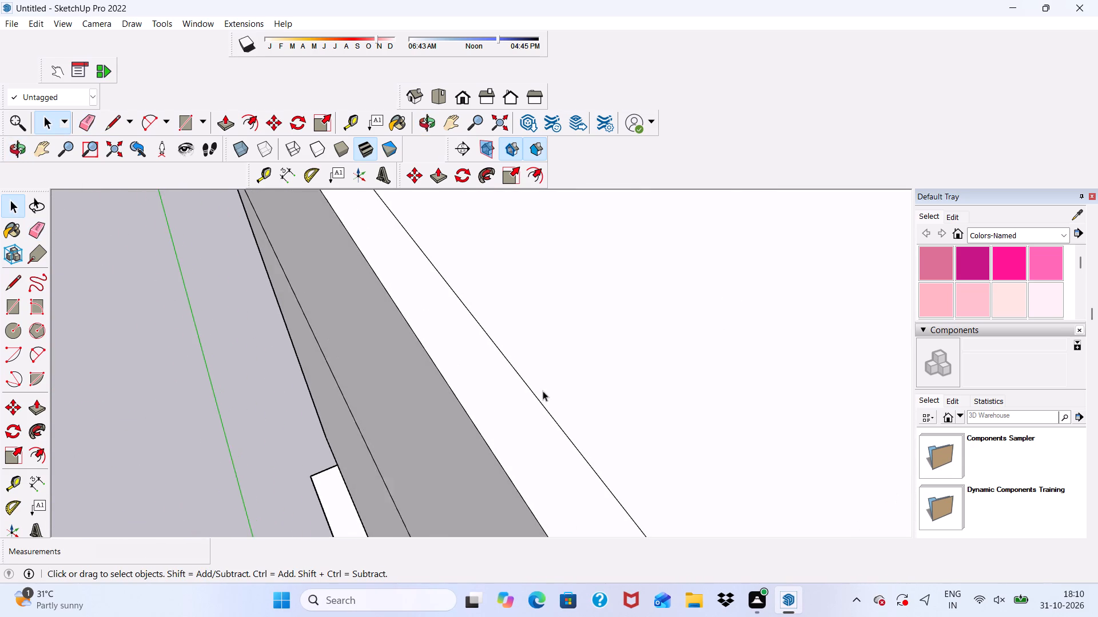
pyautogui.scroll(2, 543, 391)
pyautogui.click(479, 400)
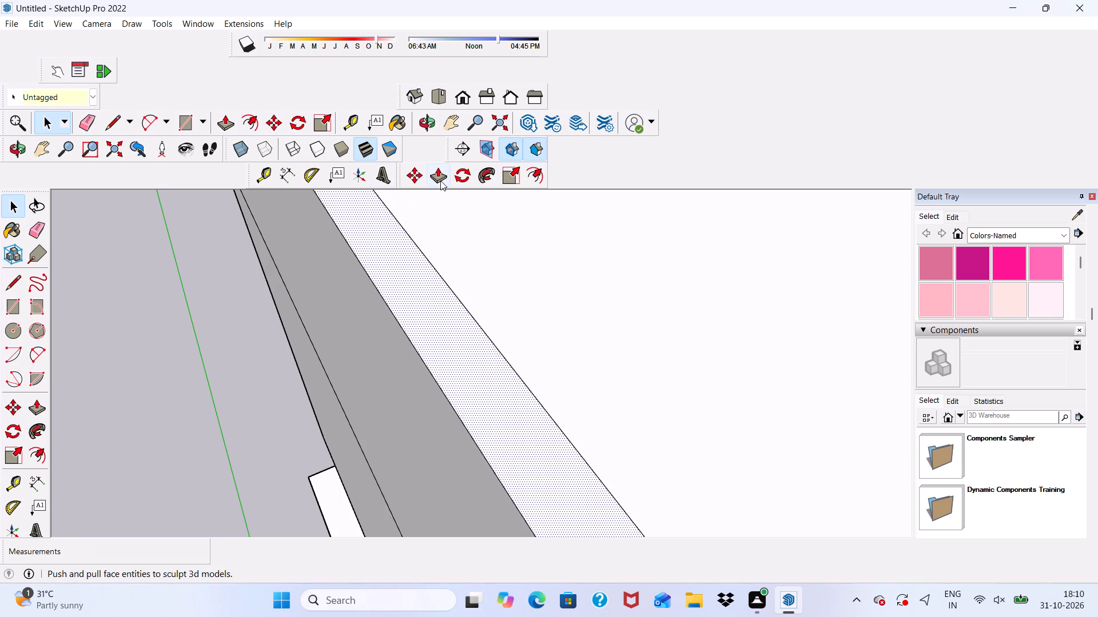
pyautogui.click(439, 172)
pyautogui.click(433, 364)
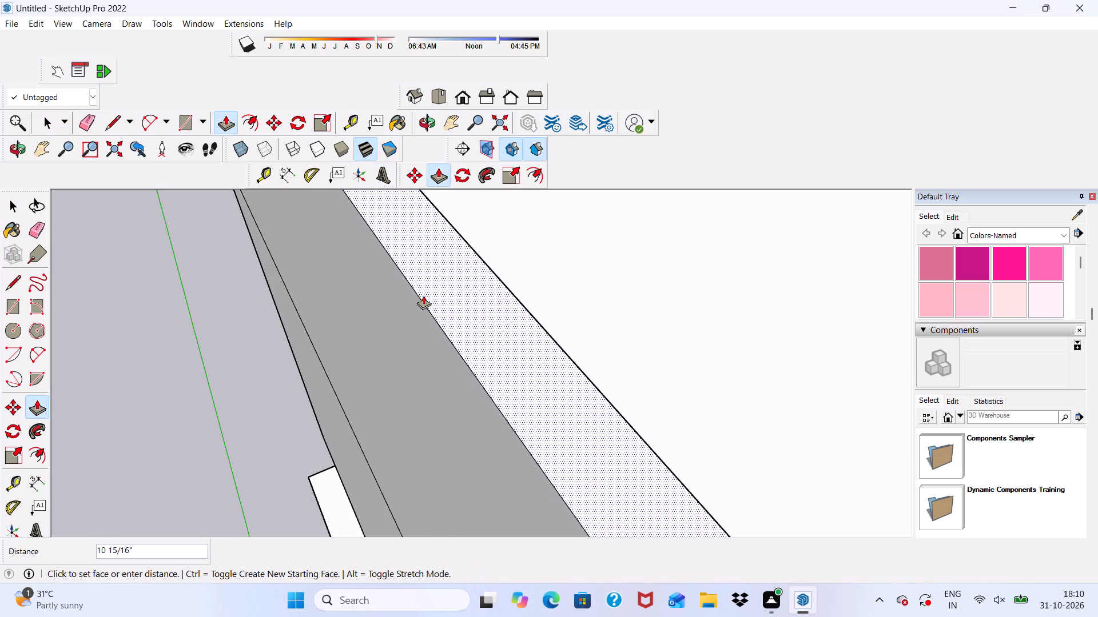
pyautogui.write("10'")
pyautogui.press('Return')
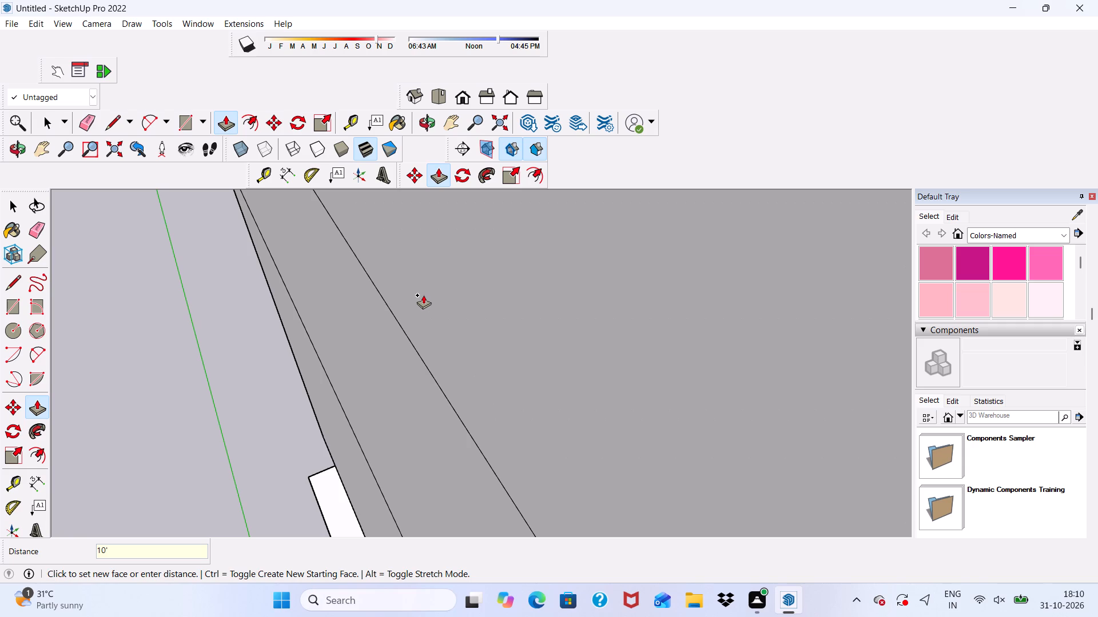
# Push/Pull the upper face of the topmost front overhang up 3" to thicken it.
pyautogui.scroll(-6, 420, 327)
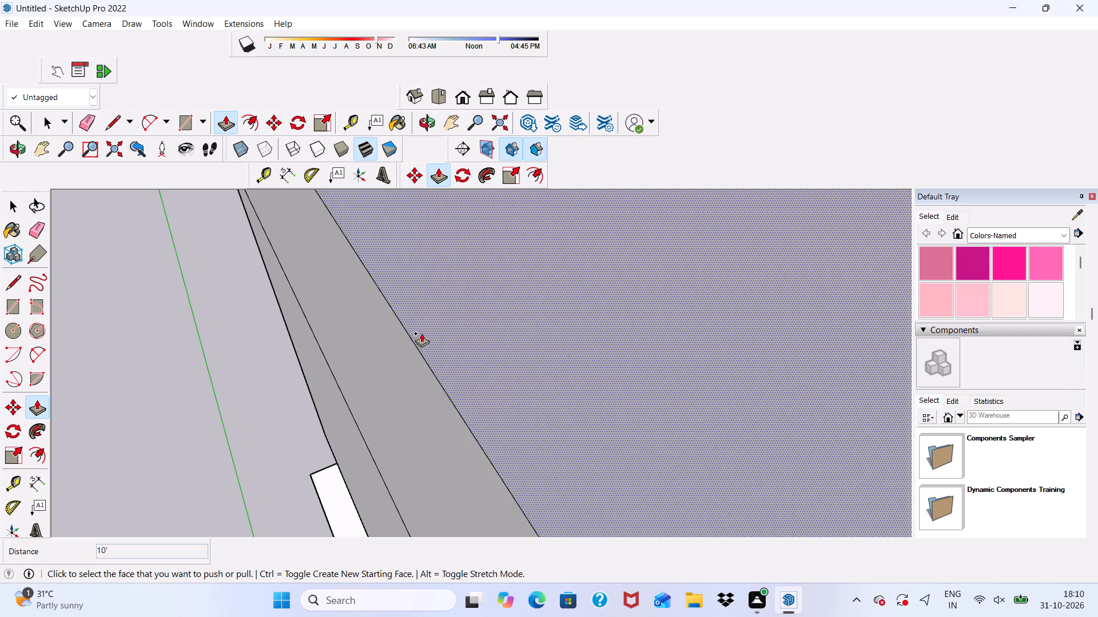
pyautogui.scroll(-20, 421, 333)
pyautogui.scroll(-1, 421, 333)
pyautogui.moveTo(588, 335); pyautogui.dragTo(459, 262, button='middle')
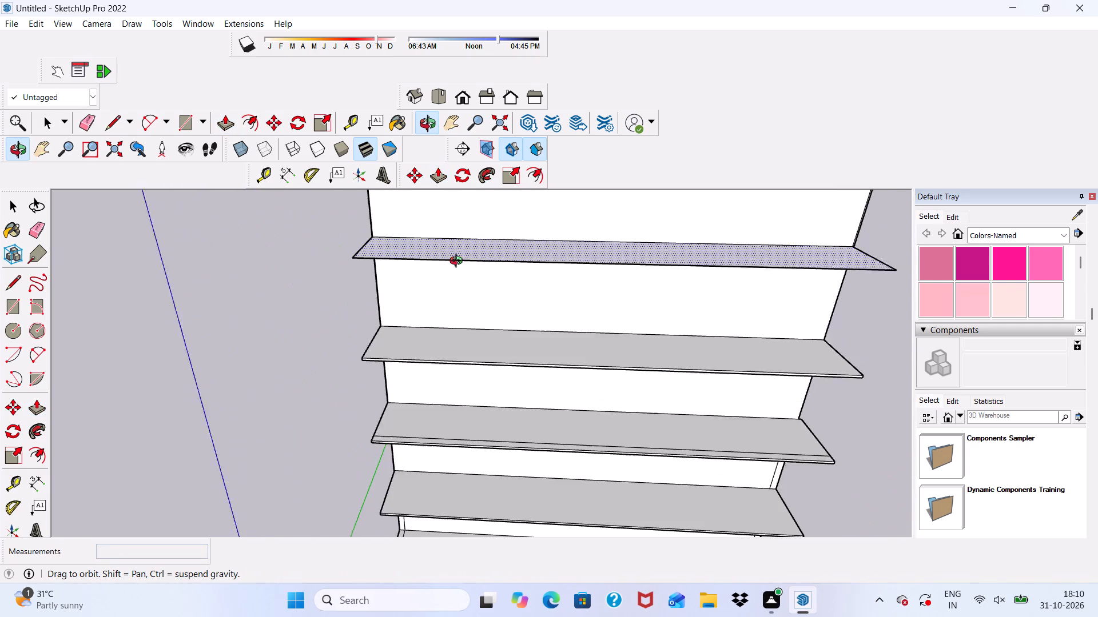
pyautogui.moveTo(459, 262); pyautogui.dragTo(456, 264, button='middle')
pyautogui.scroll(-1, 448, 265)
pyautogui.scroll(-6, 526, 285)
pyautogui.moveTo(625, 264); pyautogui.dragTo(506, 302, button='middle')
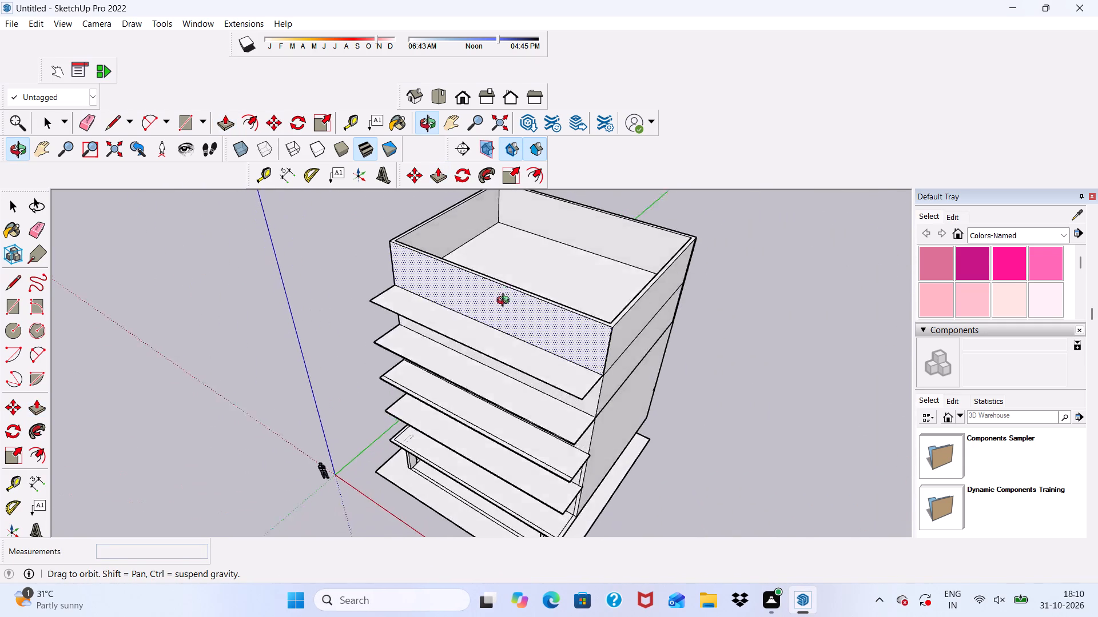
pyautogui.moveTo(506, 302); pyautogui.dragTo(505, 273, button='middle')
pyautogui.scroll(5, 546, 323)
pyautogui.moveTo(565, 281); pyautogui.dragTo(566, 292, button='middle')
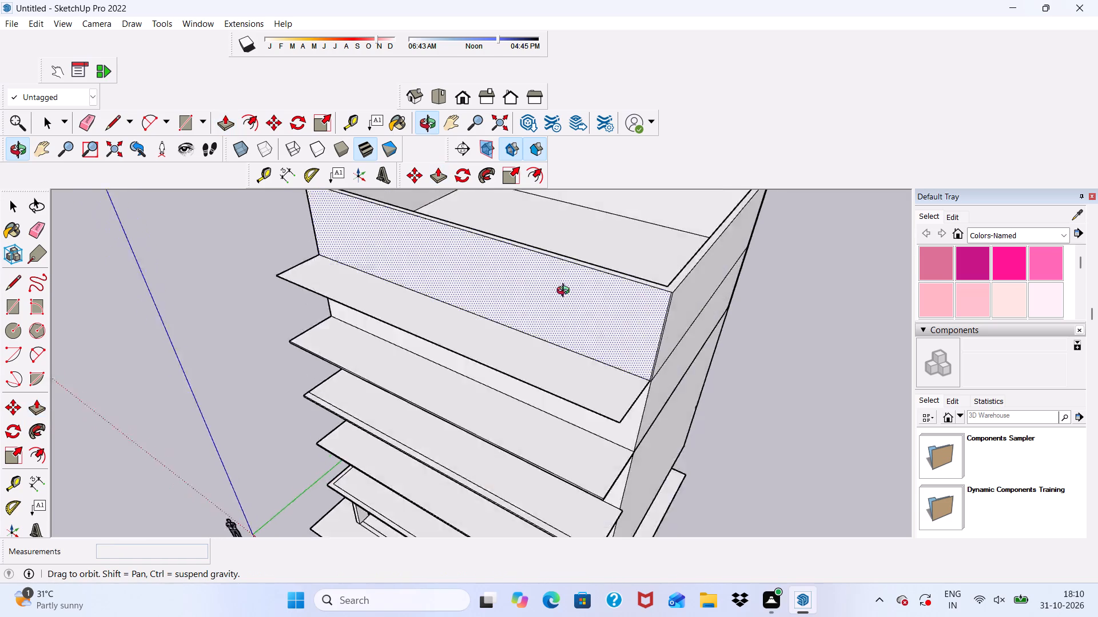
pyautogui.moveTo(566, 292); pyautogui.dragTo(559, 251, button='middle')
pyautogui.scroll(19, 592, 300)
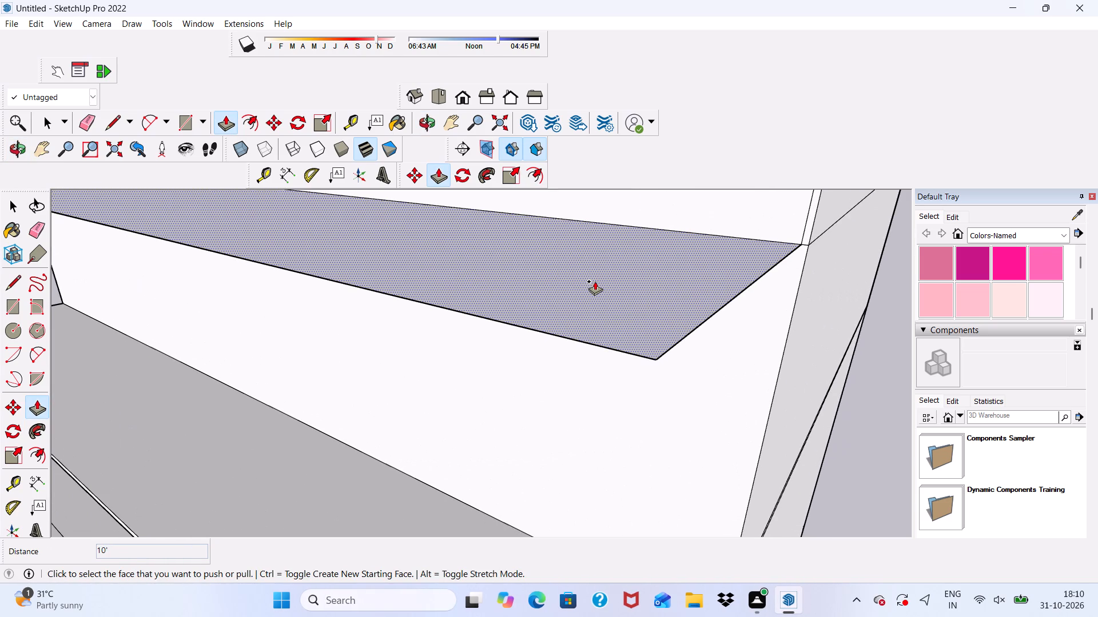
pyautogui.click(595, 281)
pyautogui.press('3')
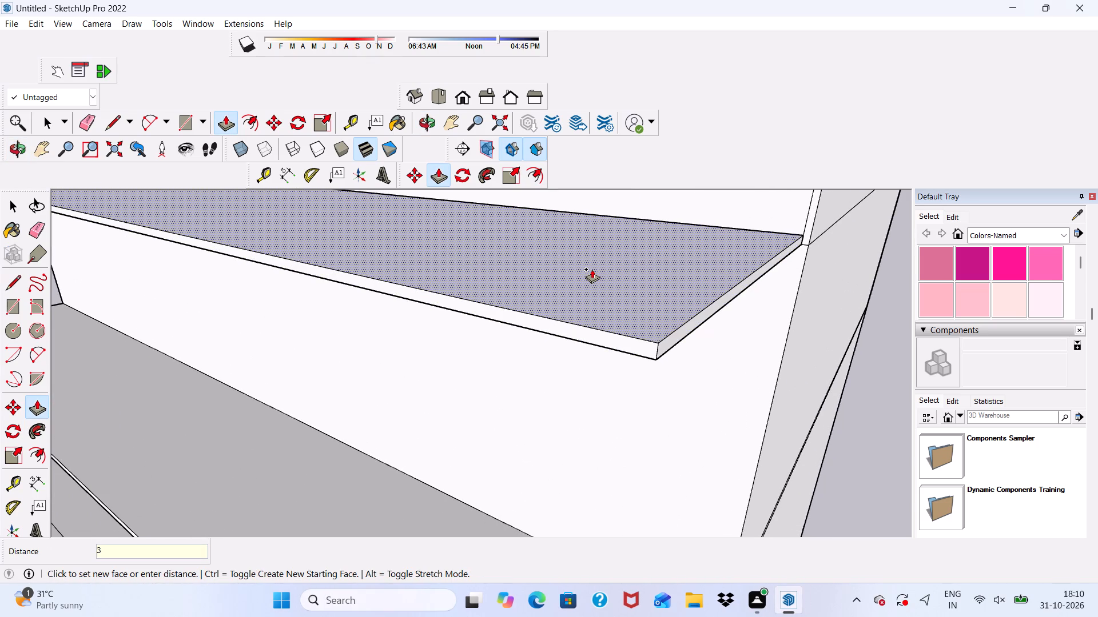
pyautogui.hotkey('shift', '"')
pyautogui.press('Return')
# Push/Pull the front edge face of the topmost overhang outward about 6 3/8", aligning it with the corner of the overhang below.
pyautogui.scroll(-4, 587, 283)
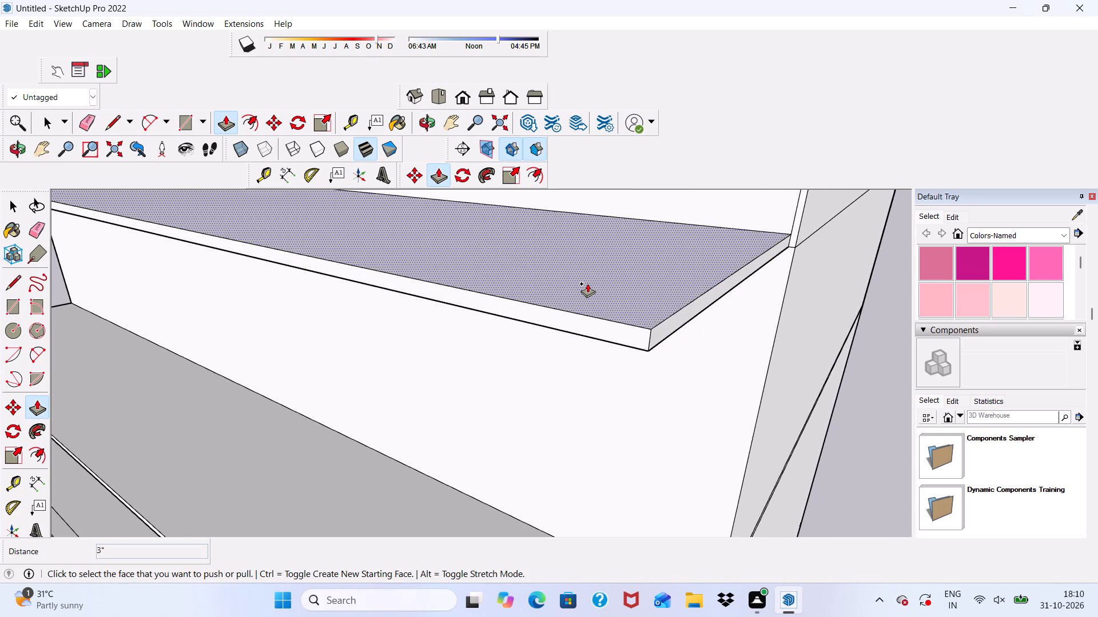
pyautogui.scroll(-3, 587, 283)
pyautogui.scroll(1, 612, 340)
pyautogui.moveTo(612, 347); pyautogui.dragTo(563, 325, button='middle')
pyautogui.scroll(5, 544, 288)
pyautogui.click(544, 288)
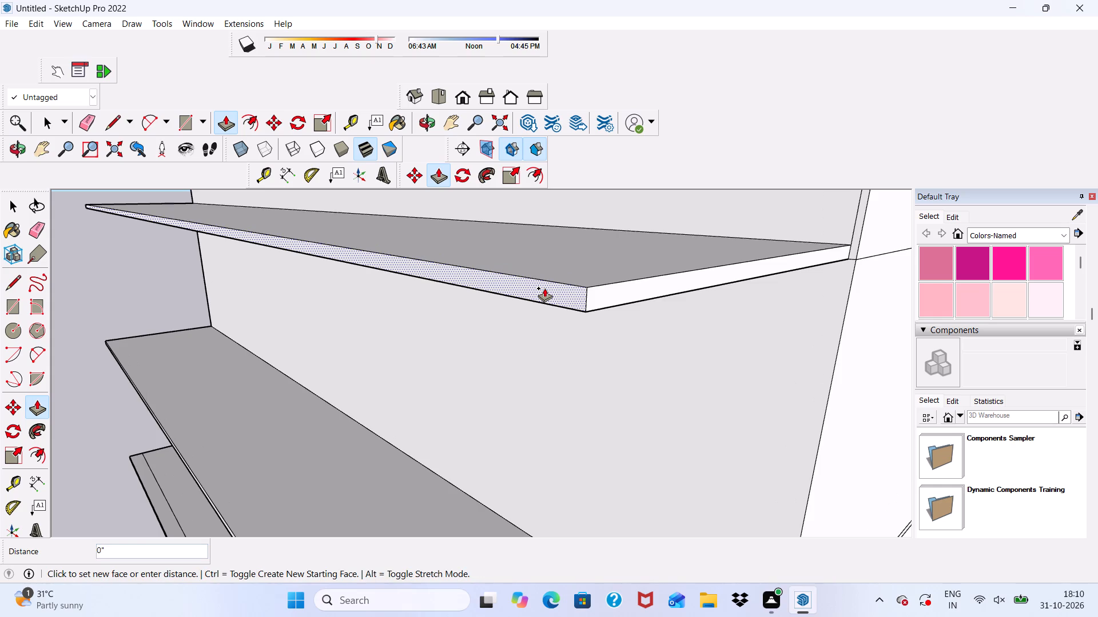
pyautogui.scroll(-15, 536, 293)
pyautogui.scroll(1, 424, 235)
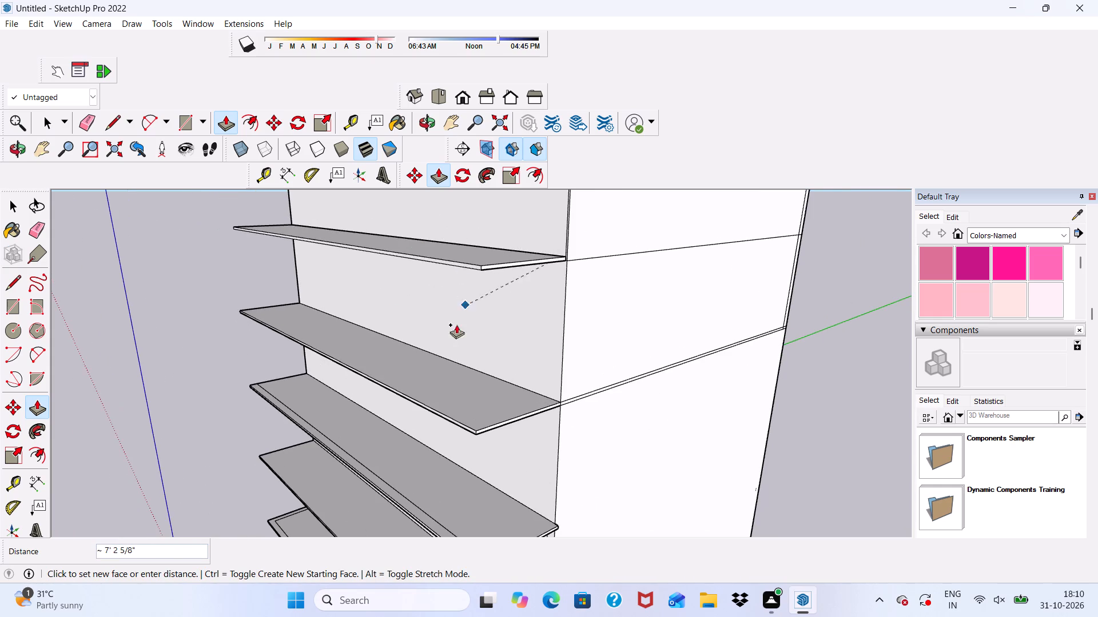
pyautogui.scroll(3, 455, 402)
pyautogui.click(477, 434)
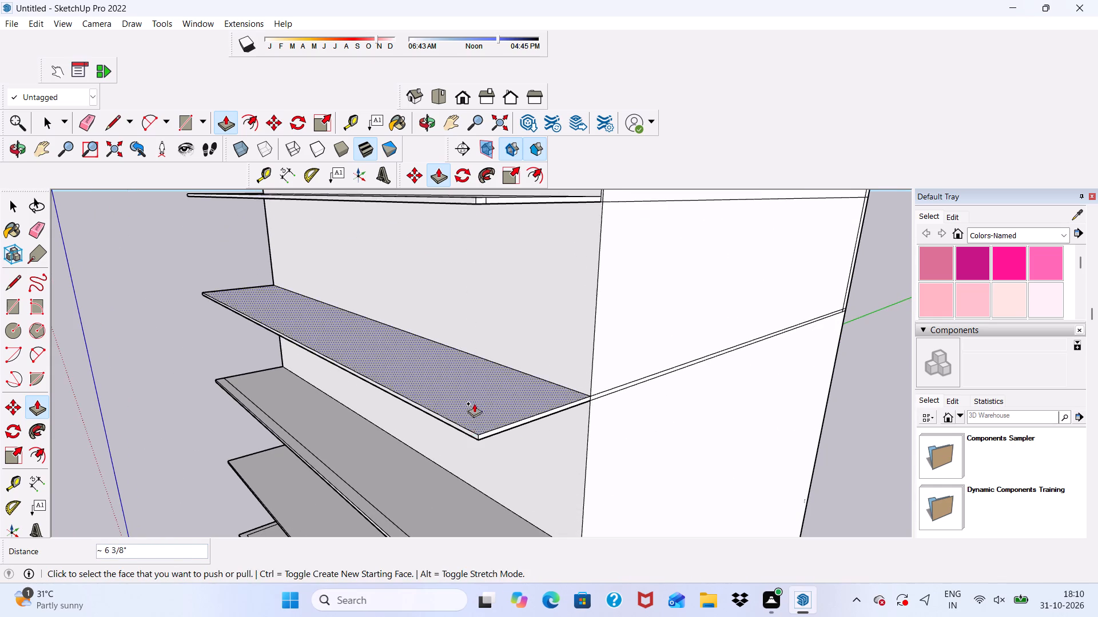
# Erase the leftover line along the topmost overhang near its front edge and the short lines across its two end faces.
pyautogui.scroll(-7, 474, 403)
pyautogui.moveTo(487, 434); pyautogui.dragTo(500, 488, button='middle')
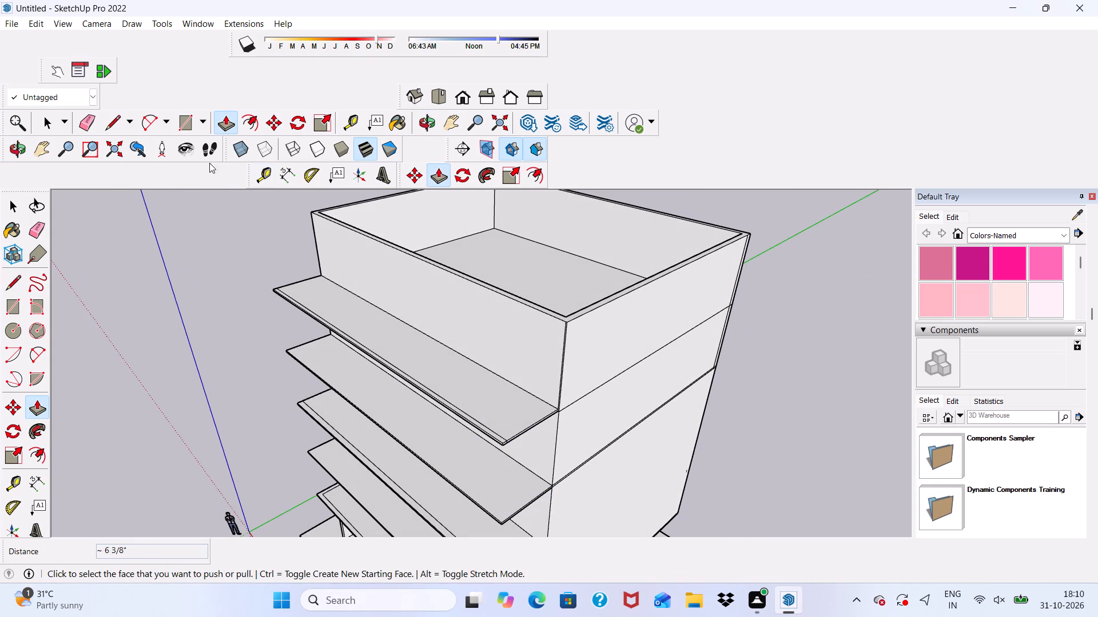
pyautogui.click(83, 115)
pyautogui.scroll(6, 535, 457)
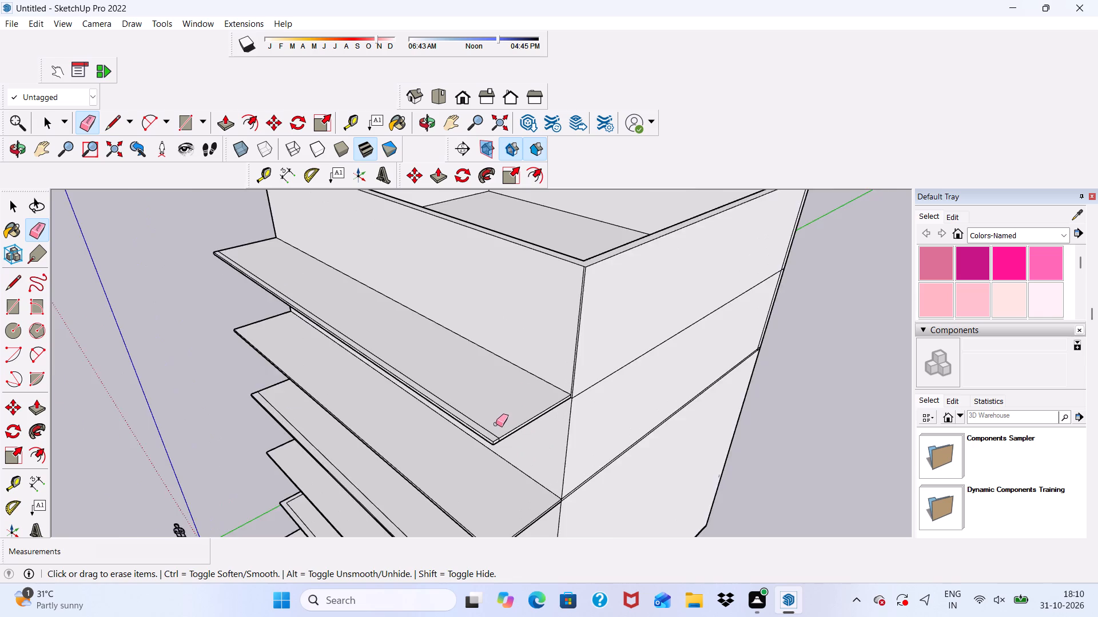
pyautogui.scroll(3, 496, 424)
pyautogui.click(496, 438)
pyautogui.scroll(9, 503, 459)
pyautogui.scroll(-5, 494, 410)
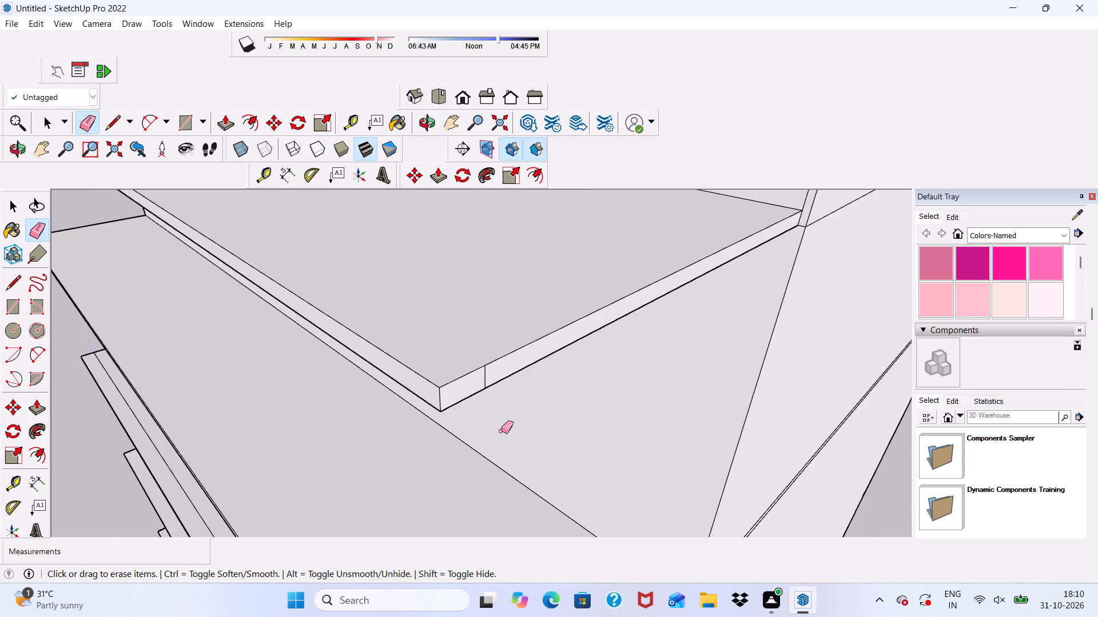
pyautogui.scroll(5, 488, 399)
pyautogui.click(487, 373)
pyautogui.scroll(-20, 487, 372)
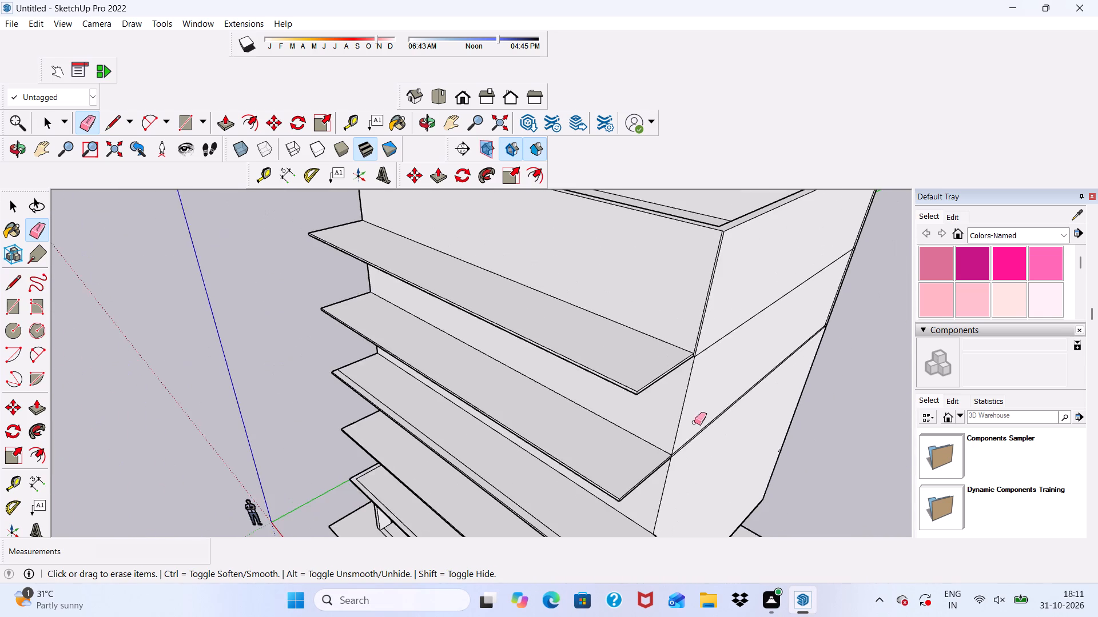
pyautogui.scroll(12, 352, 279)
pyautogui.moveTo(359, 237); pyautogui.dragTo(515, 291, button='middle')
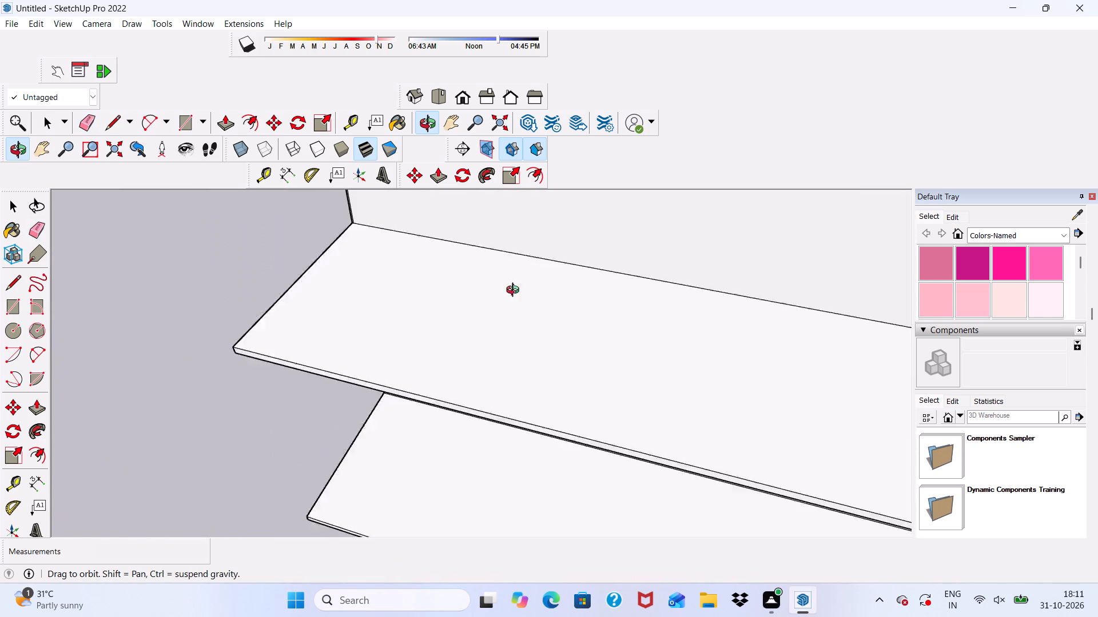
pyautogui.moveTo(515, 291); pyautogui.dragTo(647, 283, button='middle')
pyautogui.scroll(12, 512, 379)
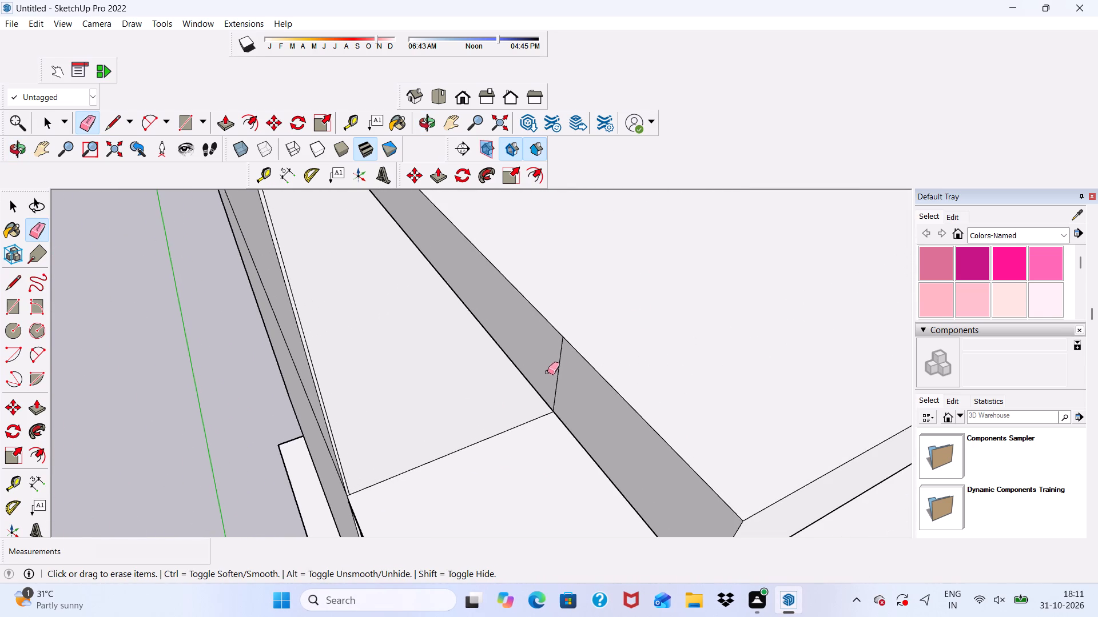
pyautogui.moveTo(557, 367); pyautogui.dragTo(563, 370)
pyautogui.scroll(-5, 514, 350)
# Erase the extra vertical lines on the front wall just inside its two side corners, between the overhangs.
pyautogui.scroll(10, 376, 394)
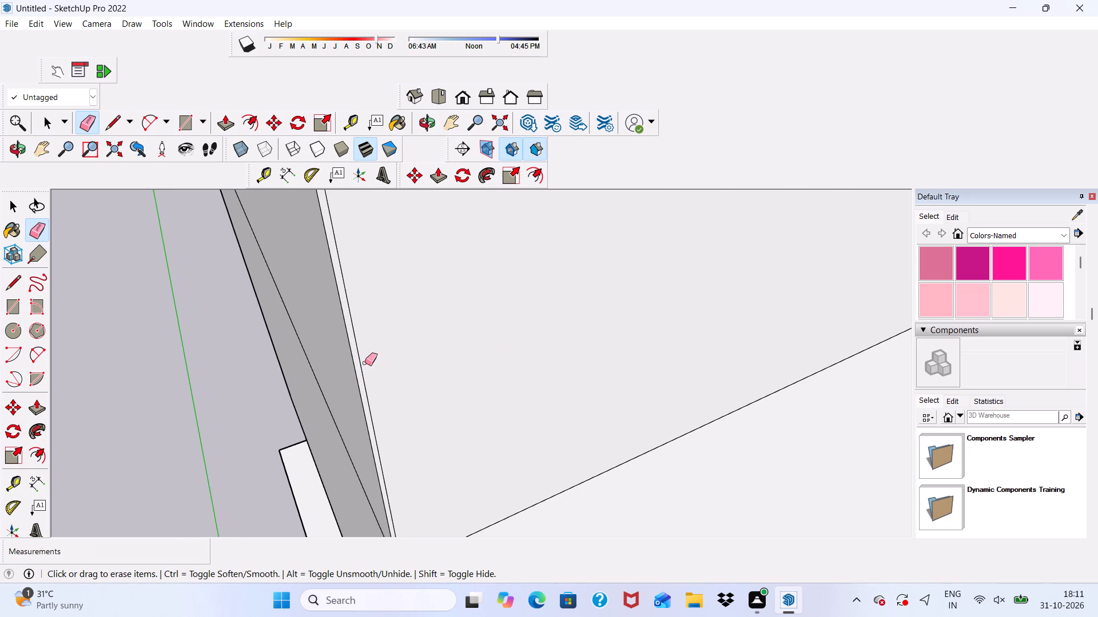
pyautogui.click(363, 363)
pyautogui.click(363, 360)
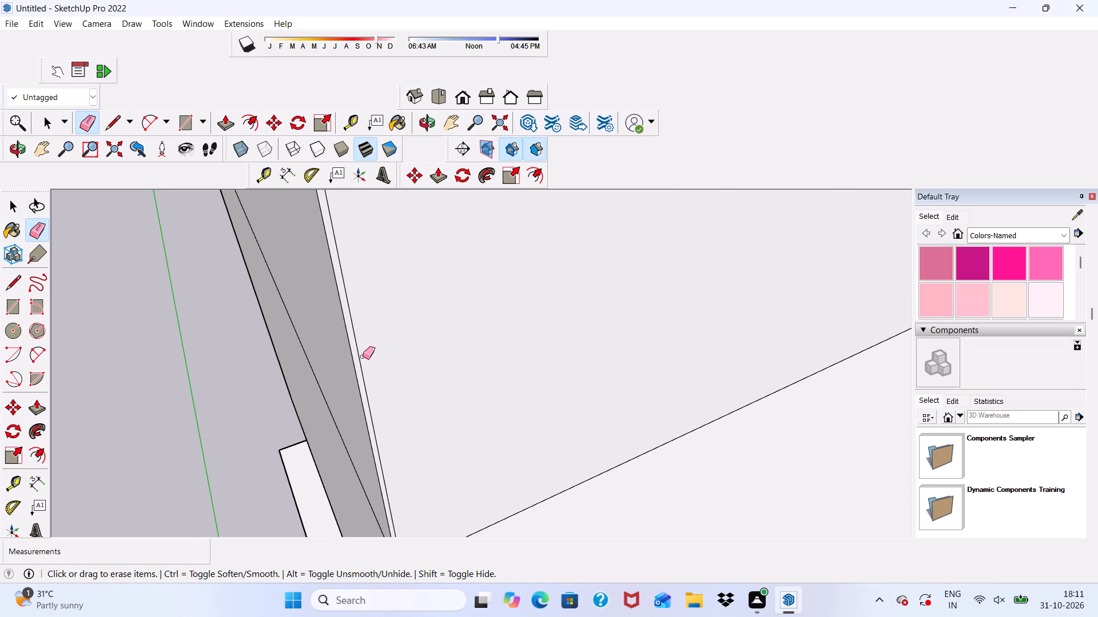
pyautogui.click(359, 346)
pyautogui.tripleClick(357, 340)
pyautogui.scroll(-6, 356, 334)
pyautogui.scroll(-2, 457, 361)
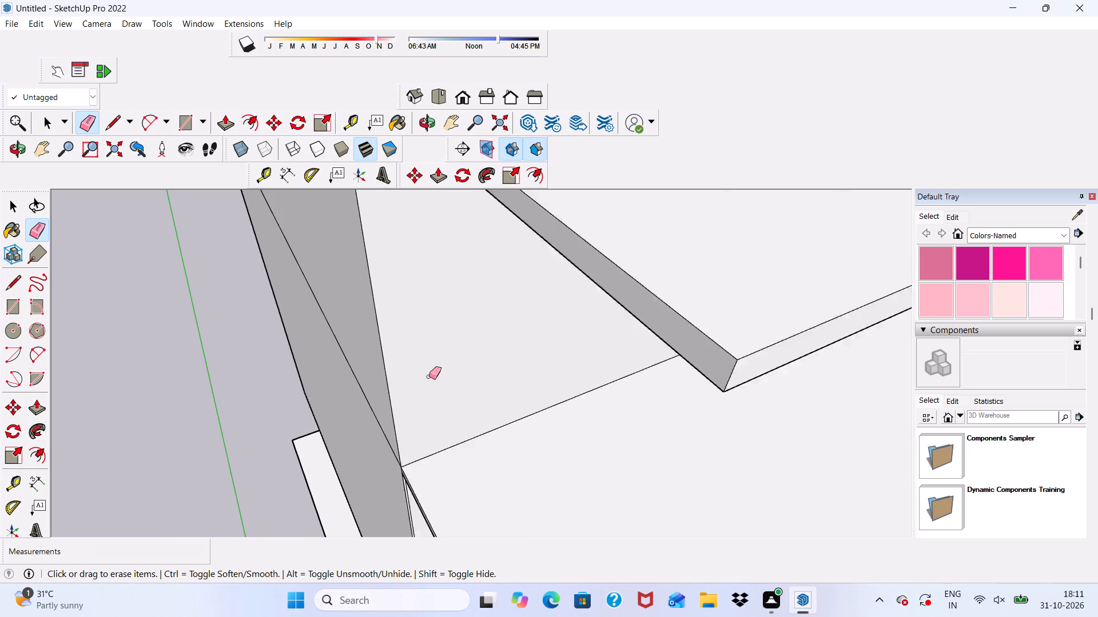
pyautogui.scroll(-10, 429, 376)
pyautogui.moveTo(524, 395); pyautogui.dragTo(444, 351, button='middle')
pyautogui.scroll(-5, 415, 358)
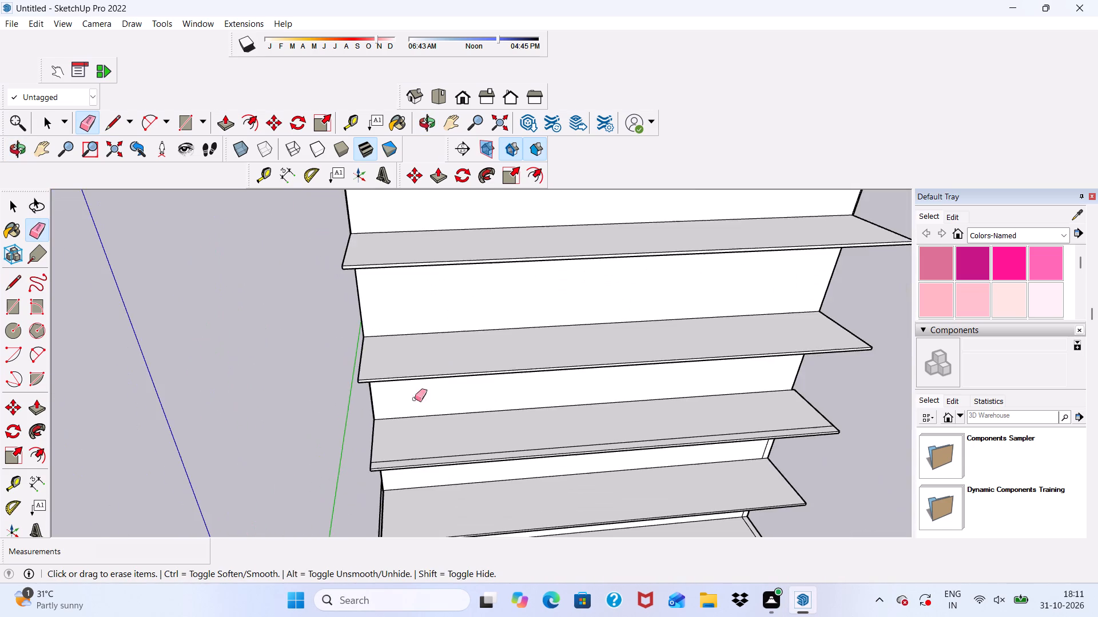
pyautogui.scroll(6, 405, 312)
pyautogui.scroll(-1, 376, 255)
pyautogui.moveTo(376, 254); pyautogui.dragTo(414, 207, button='middle')
pyautogui.scroll(-5, 394, 265)
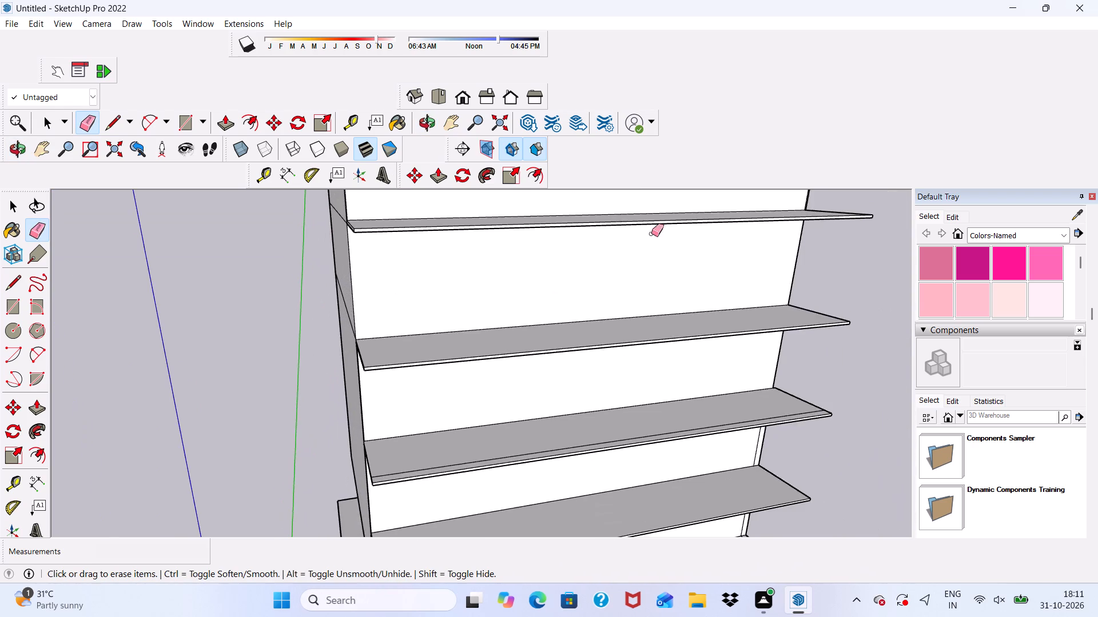
pyautogui.moveTo(671, 280); pyautogui.dragTo(467, 221, button='middle')
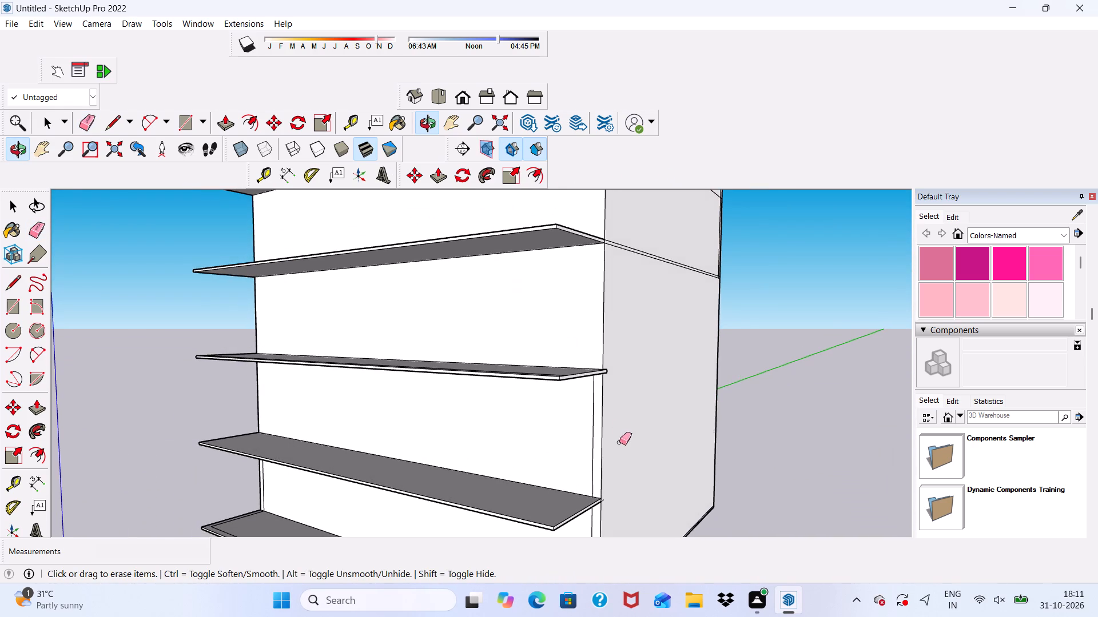
pyautogui.scroll(5, 621, 444)
pyautogui.click(576, 396)
# Erase the horizontal lines between storeys across the side wall facing away from the blue axis.
pyautogui.scroll(-7, 571, 352)
pyautogui.scroll(5, 580, 322)
pyautogui.scroll(-7, 584, 314)
pyautogui.scroll(2, 624, 223)
pyautogui.moveTo(624, 223); pyautogui.dragTo(618, 257)
pyautogui.scroll(-6, 592, 247)
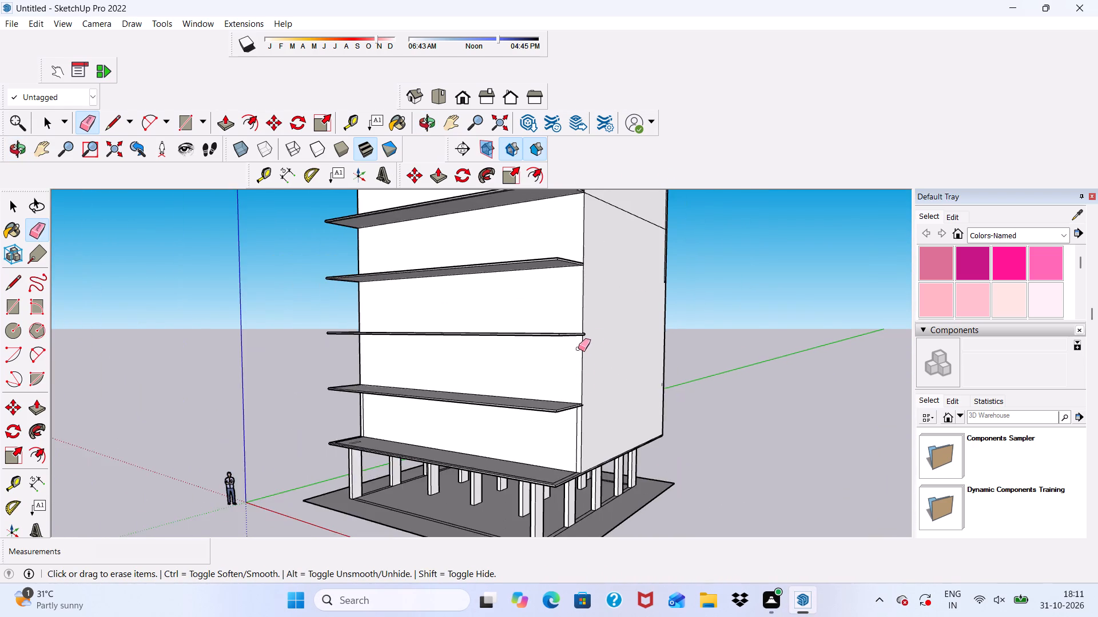
pyautogui.scroll(-5, 563, 380)
pyautogui.scroll(6, 597, 254)
pyautogui.moveTo(594, 250); pyautogui.dragTo(606, 310)
pyautogui.scroll(-1, 600, 301)
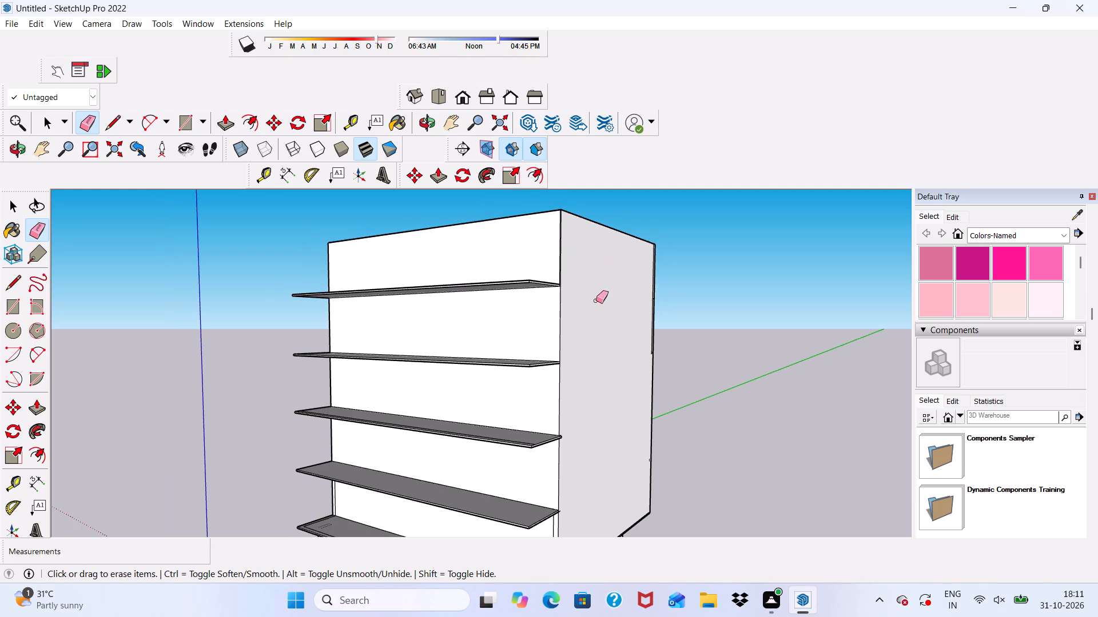
# Erase the extra vertical lines and short leftover pieces along the rear edge of the same side wall.
pyautogui.scroll(19, 667, 328)
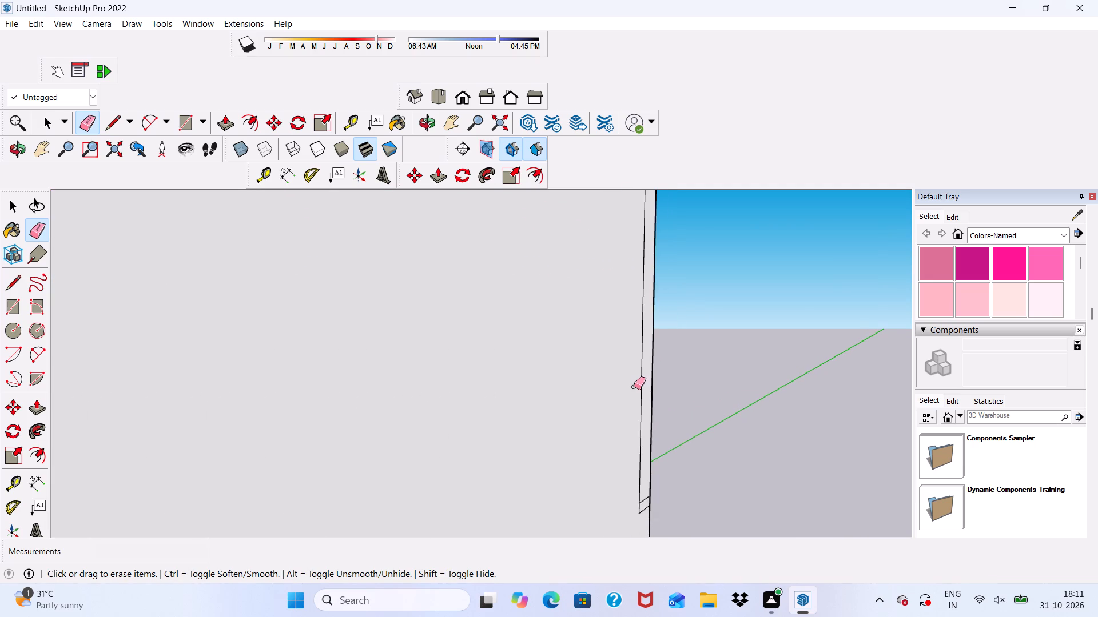
pyautogui.scroll(3, 634, 387)
pyautogui.moveTo(640, 376); pyautogui.dragTo(646, 383)
pyautogui.scroll(-4, 616, 293)
pyautogui.scroll(5, 654, 476)
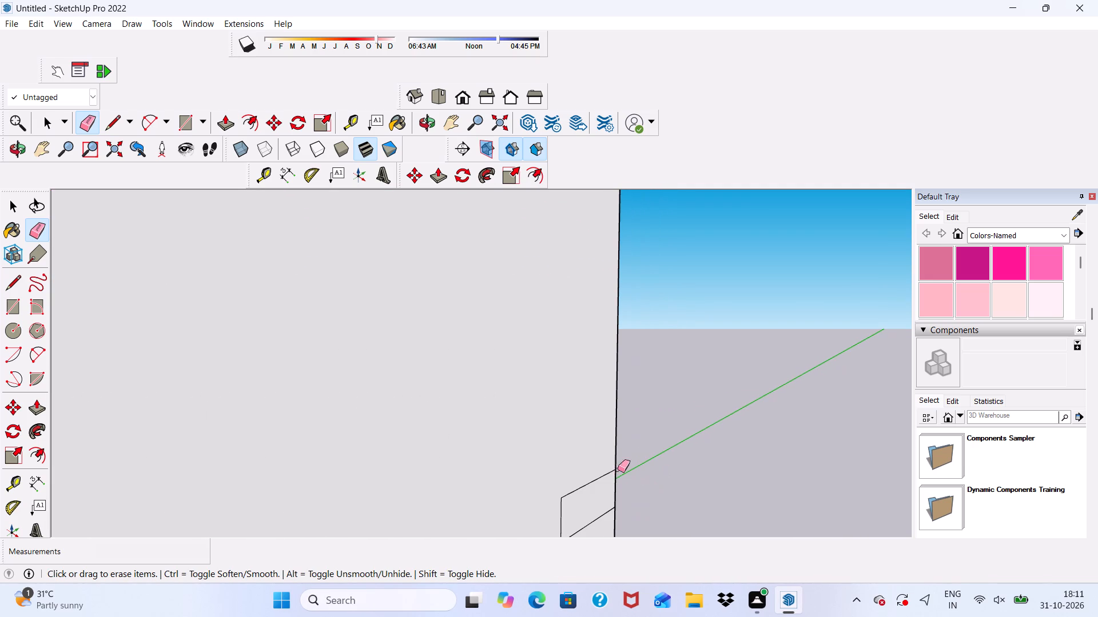
pyautogui.moveTo(607, 464); pyautogui.dragTo(562, 500)
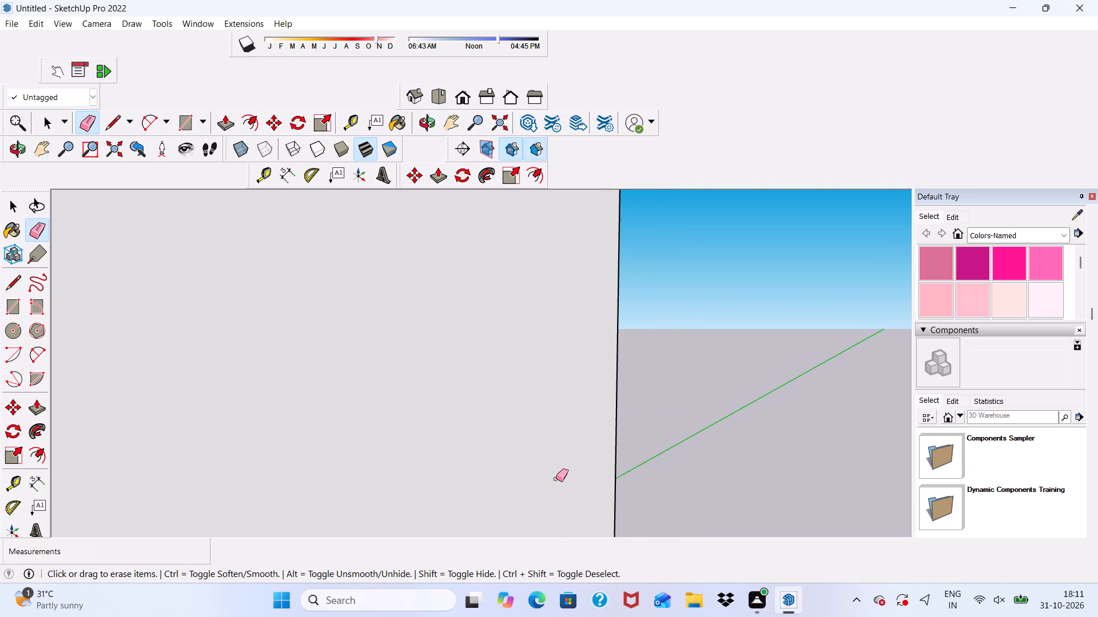
pyautogui.scroll(-12, 556, 422)
pyautogui.scroll(-18, 574, 420)
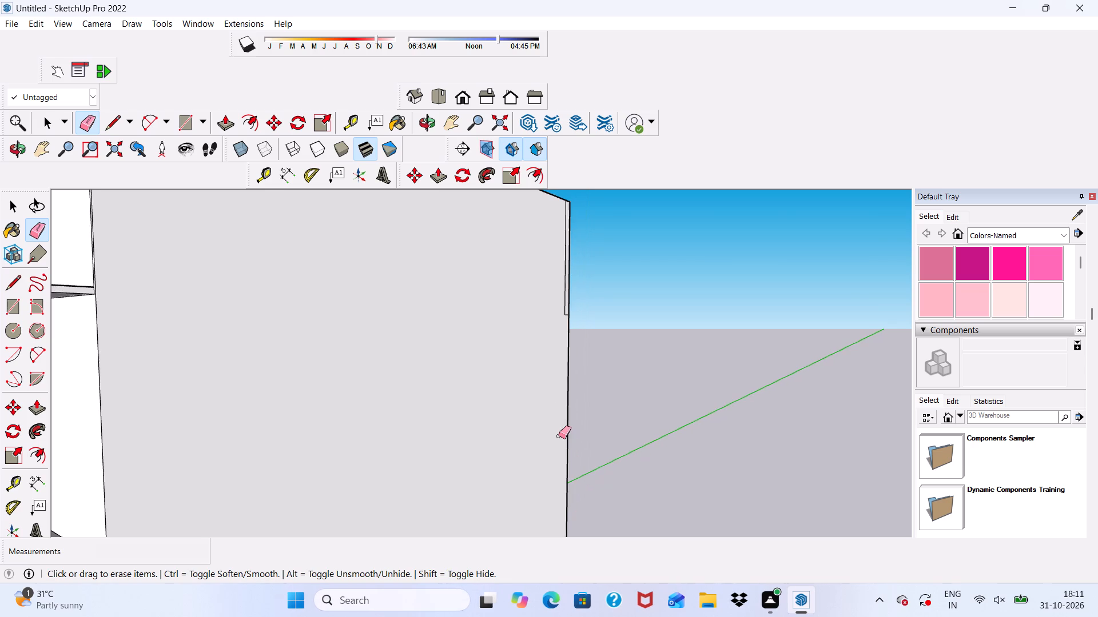
pyautogui.scroll(13, 580, 227)
pyautogui.moveTo(559, 285); pyautogui.dragTo(566, 314)
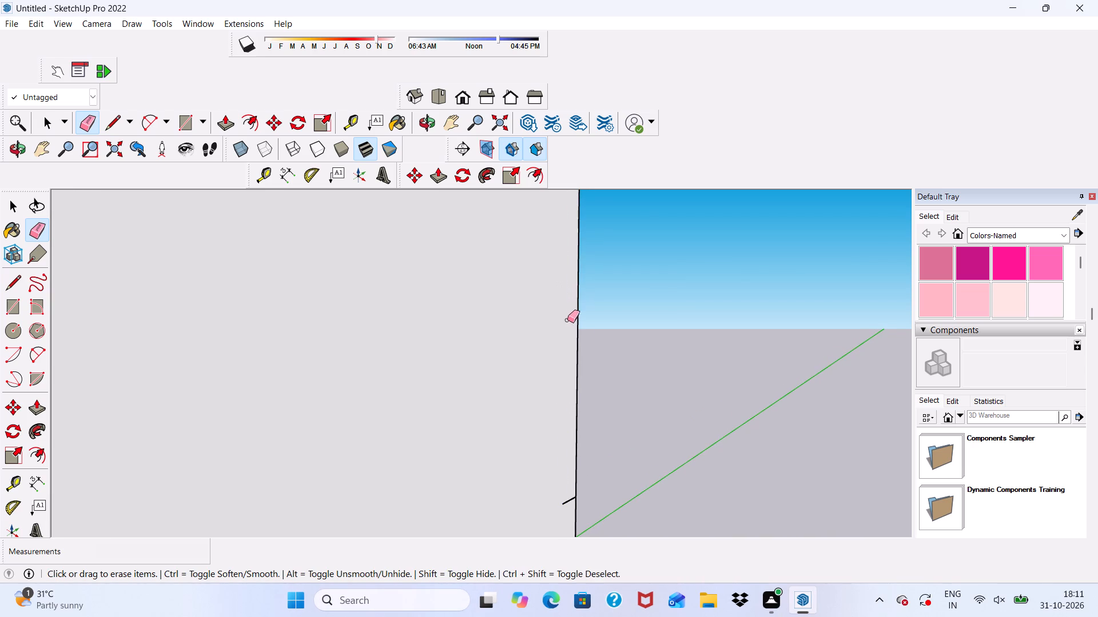
pyautogui.moveTo(570, 494); pyautogui.dragTo(566, 508)
# Erase the horizontal lines between storeys across the building's rear wall.
pyautogui.scroll(-8, 567, 426)
pyautogui.moveTo(622, 446); pyautogui.dragTo(623, 455, button='middle')
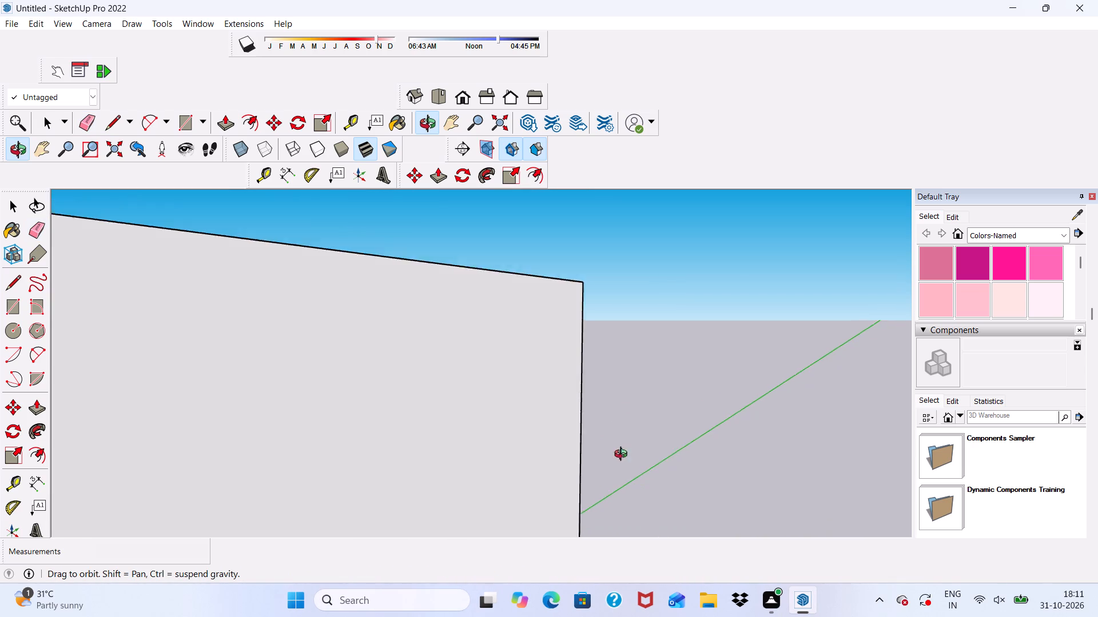
pyautogui.moveTo(623, 455); pyautogui.dragTo(187, 449, button='middle')
pyautogui.moveTo(556, 391); pyautogui.dragTo(561, 448)
pyautogui.scroll(-6, 571, 301)
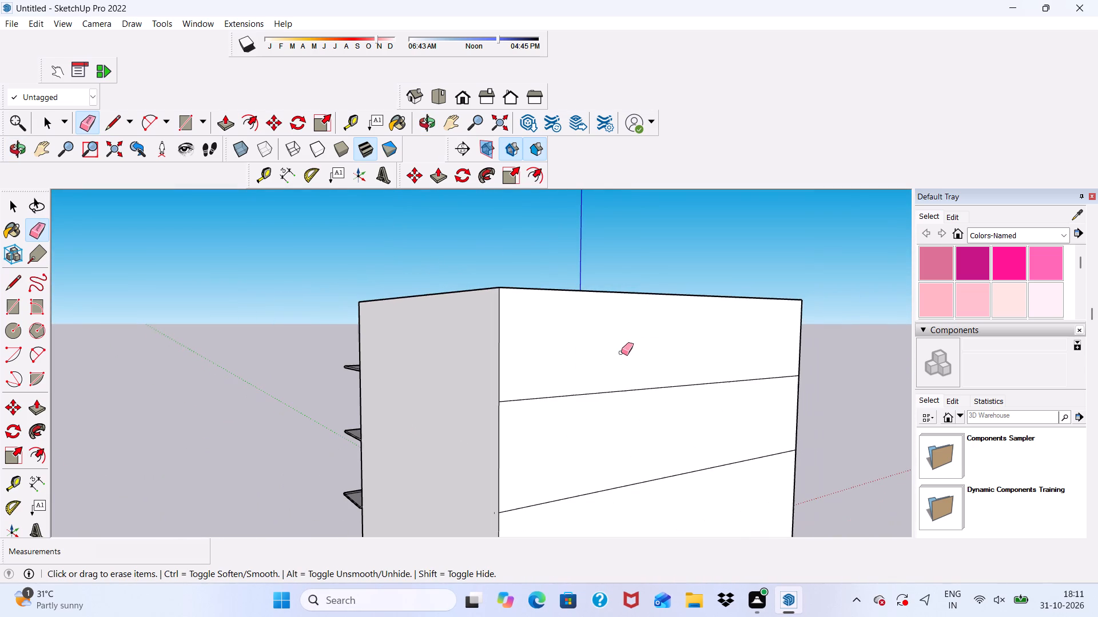
pyautogui.moveTo(639, 351); pyautogui.dragTo(648, 440)
pyautogui.scroll(-6, 662, 328)
pyautogui.moveTo(660, 383); pyautogui.dragTo(659, 474)
pyautogui.scroll(-5, 650, 366)
pyautogui.scroll(1, 649, 396)
pyautogui.moveTo(648, 392); pyautogui.dragTo(649, 420)
pyautogui.scroll(-3, 646, 387)
# Erase the two horizontal lines between storeys across the upper part of the opposite side wall.
pyautogui.moveTo(647, 388); pyautogui.dragTo(0, 411, button='middle')
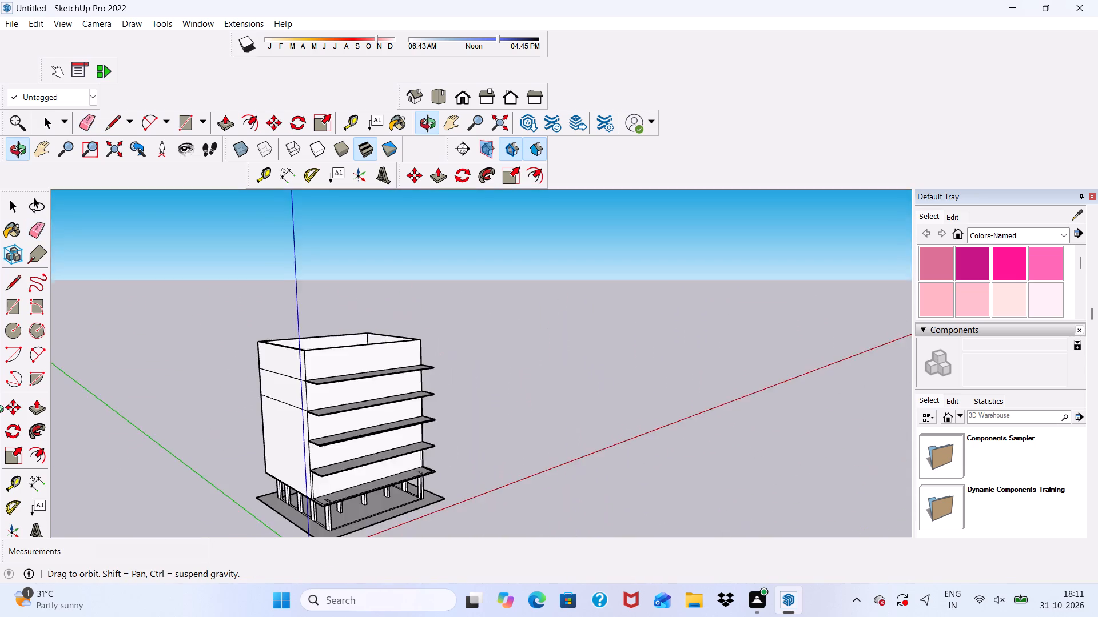
pyautogui.moveTo(0, 411); pyautogui.dragTo(276, 335, button='middle')
pyautogui.scroll(4, 471, 310)
pyautogui.moveTo(472, 308); pyautogui.dragTo(460, 399)
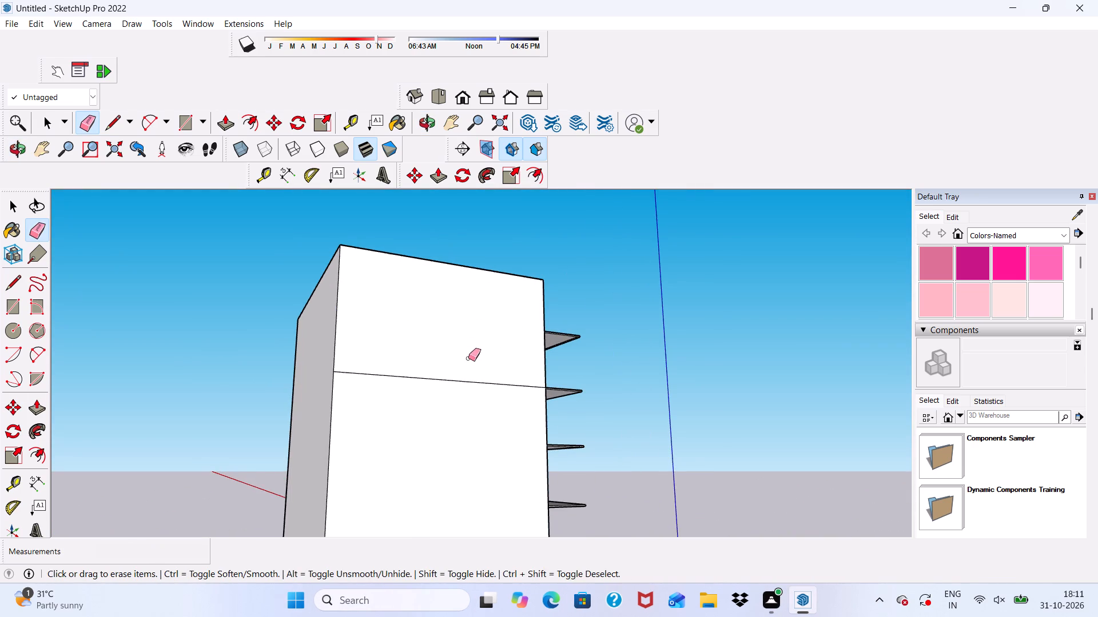
pyautogui.moveTo(470, 360); pyautogui.dragTo(470, 382)
pyautogui.scroll(-3, 496, 355)
pyautogui.moveTo(673, 375); pyautogui.dragTo(132, 462, button='middle')
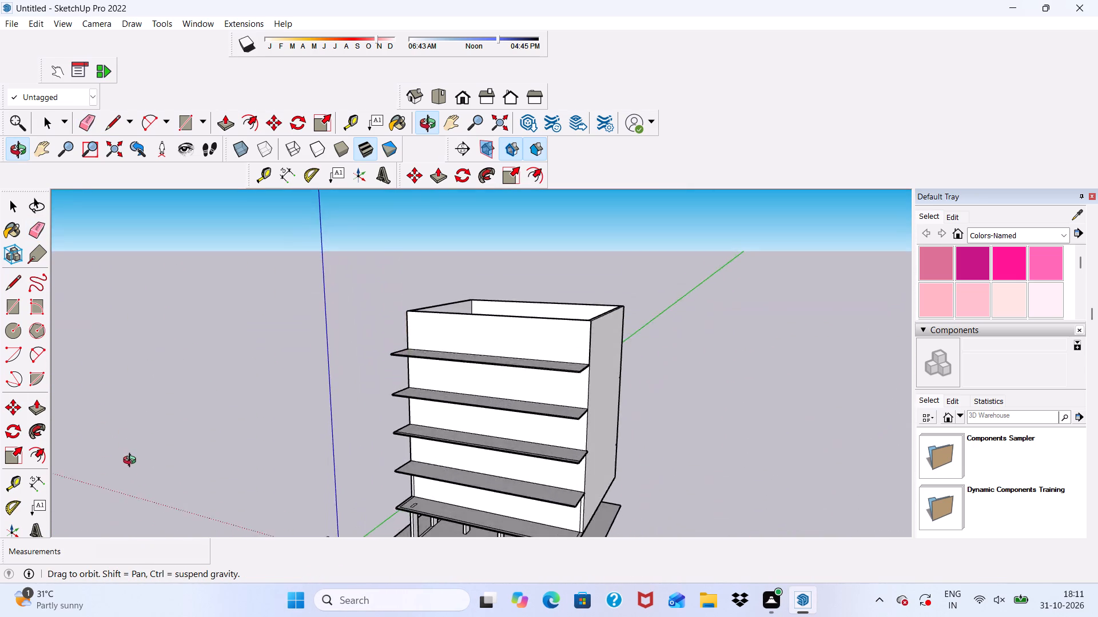
pyautogui.moveTo(132, 462); pyautogui.dragTo(265, 401, button='middle')
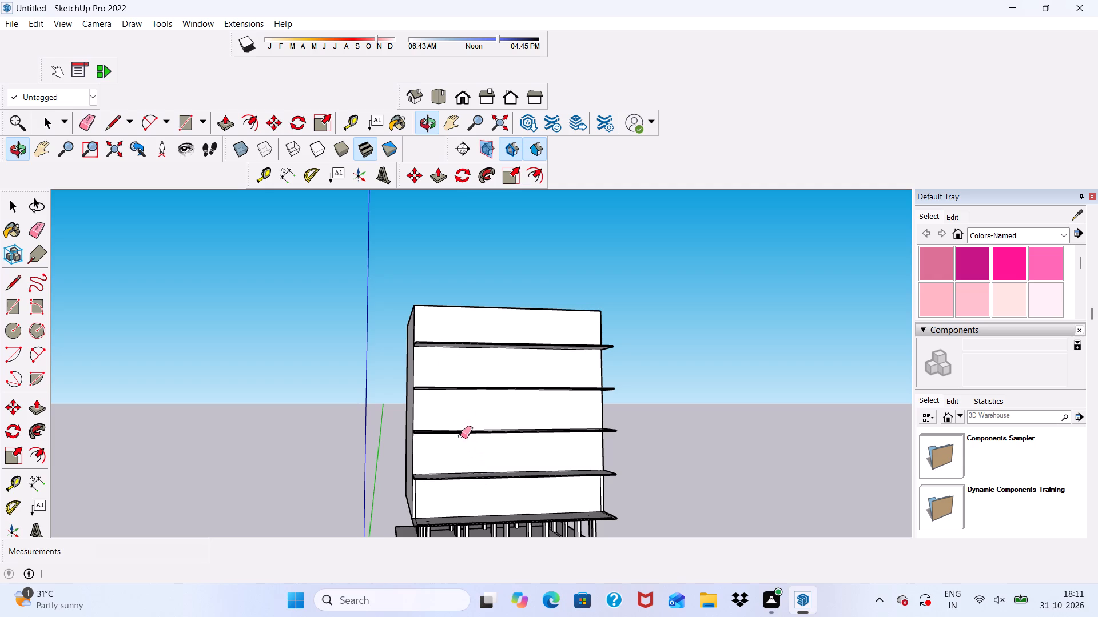
# Draw a rectangle about 52' by 47' over the building's top, from a rear wall corner to the front overhang line.
pyautogui.scroll(-2, 486, 324)
pyautogui.press('space')
pyautogui.moveTo(672, 321); pyautogui.dragTo(623, 504, button='middle')
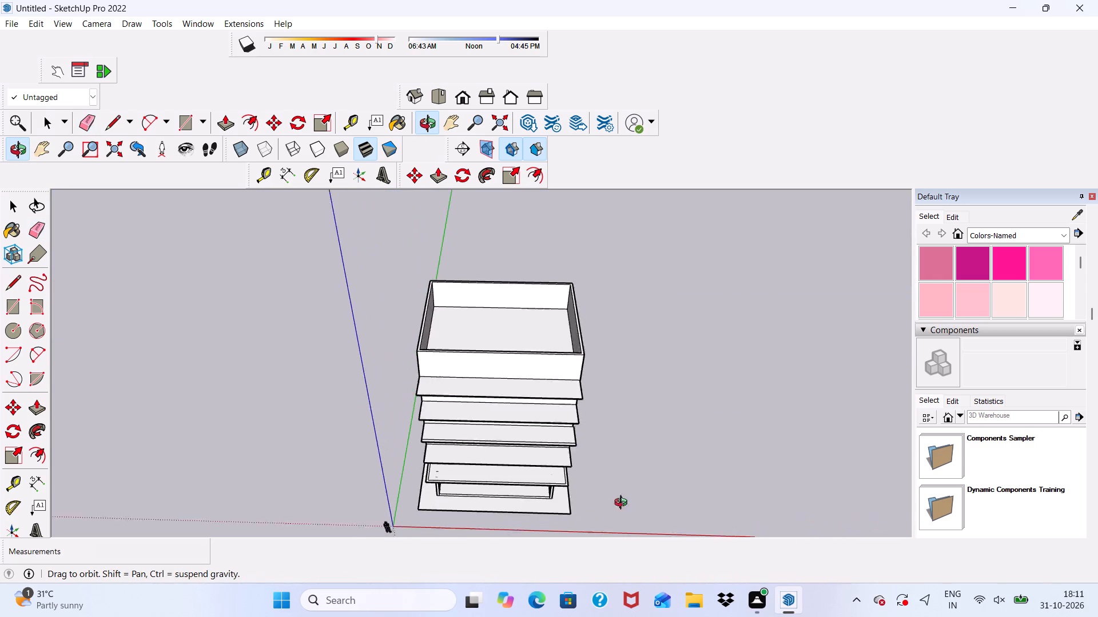
pyautogui.moveTo(623, 504); pyautogui.dragTo(606, 526, button='middle')
pyautogui.scroll(-1, 594, 518)
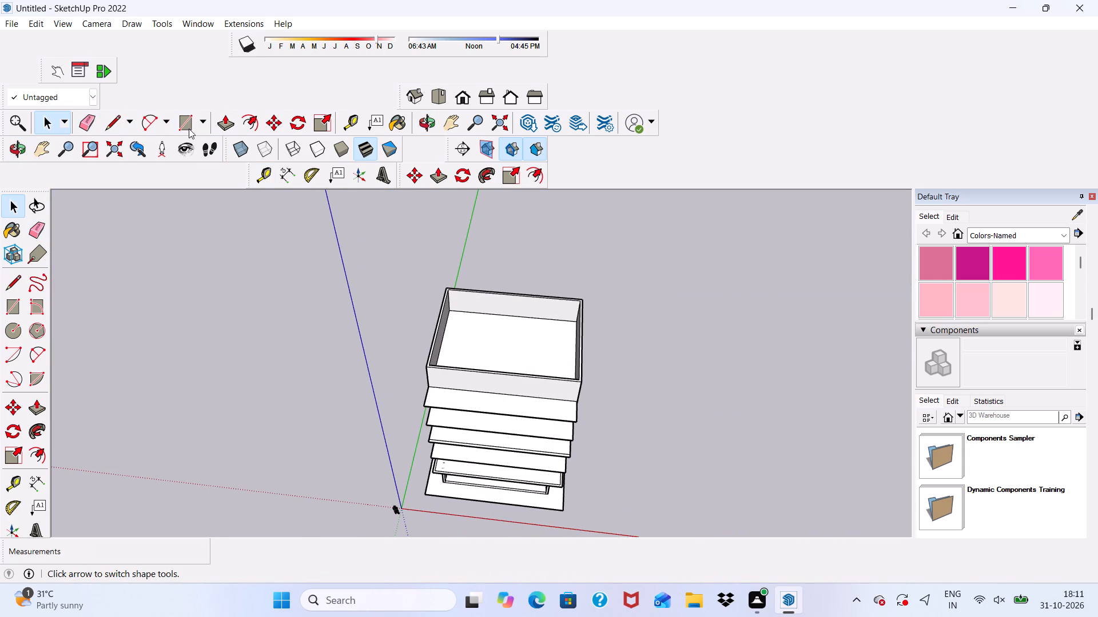
pyautogui.click(188, 129)
pyautogui.scroll(13, 445, 286)
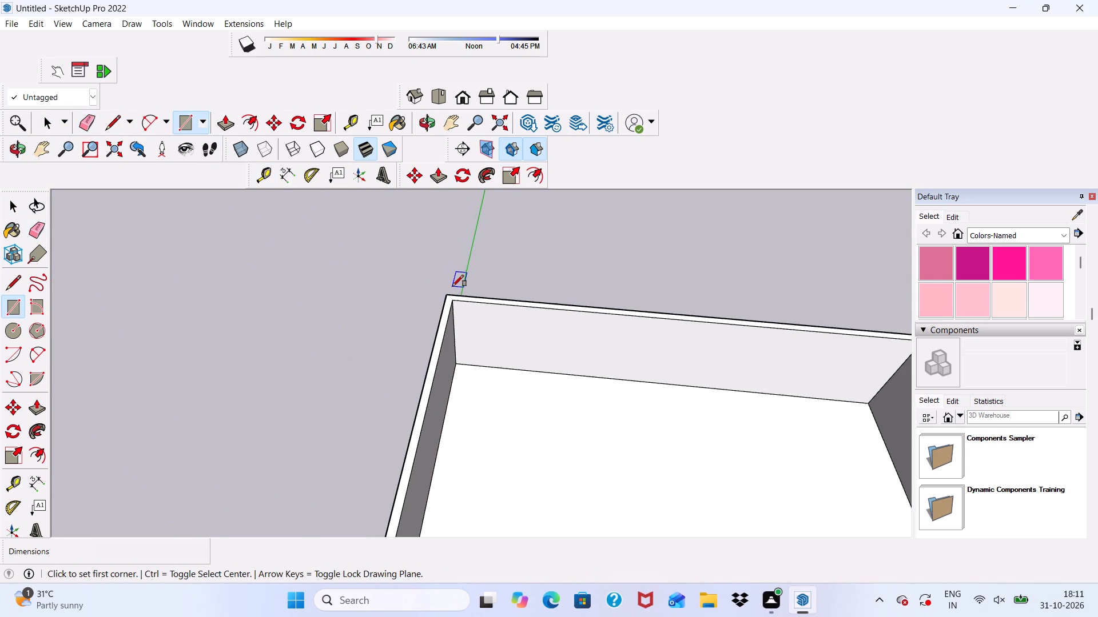
pyautogui.scroll(5, 452, 286)
pyautogui.click(441, 287)
pyautogui.scroll(-6, 451, 289)
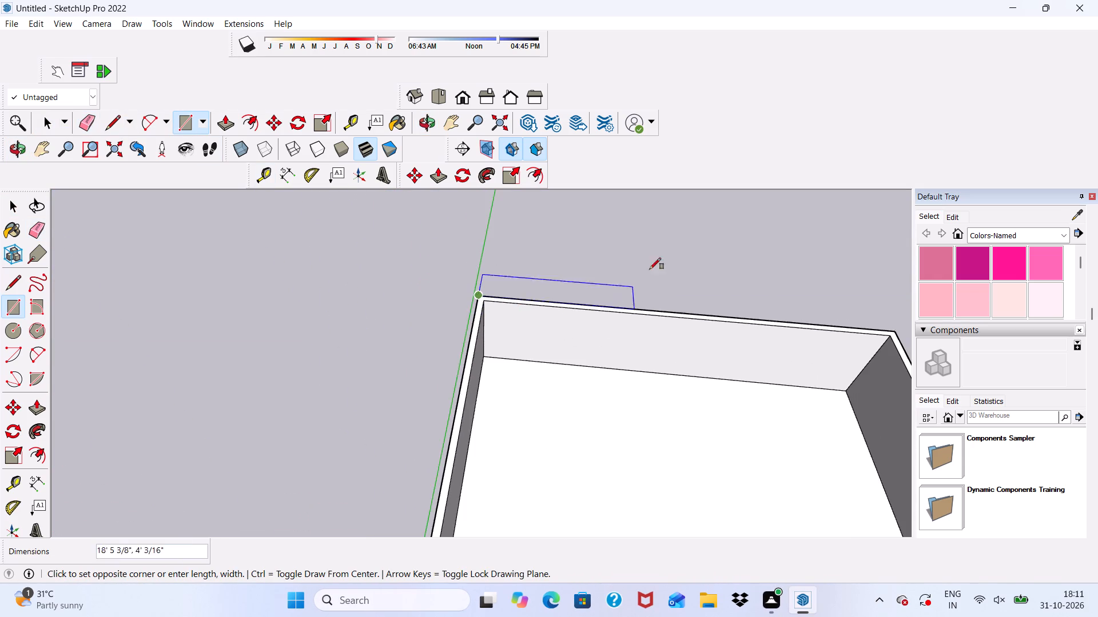
pyautogui.scroll(-13, 646, 223)
pyautogui.scroll(6, 771, 358)
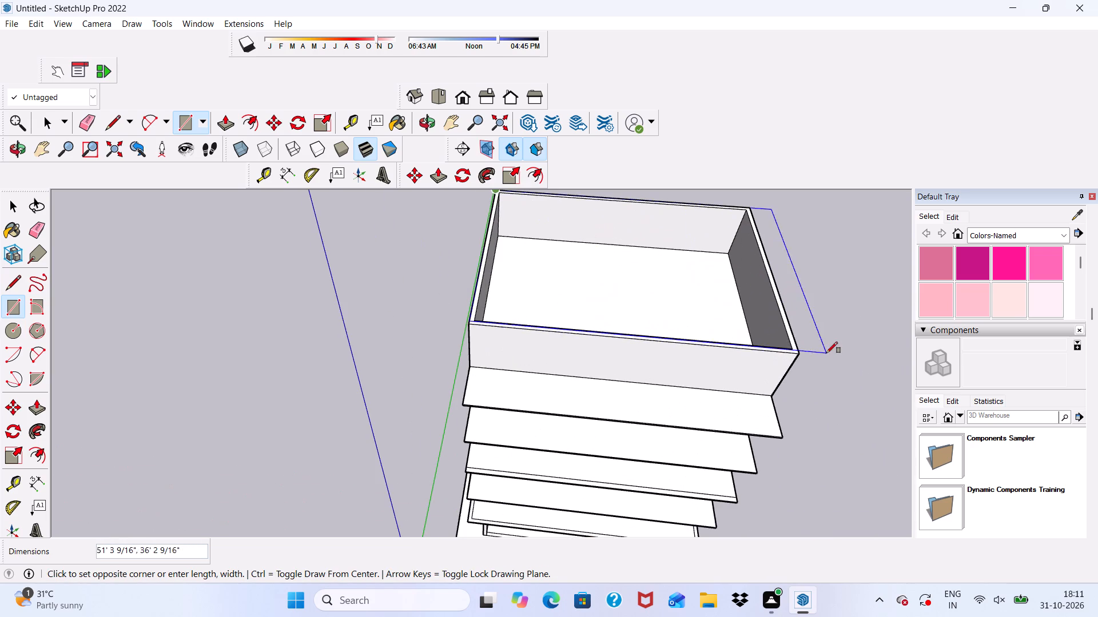
pyautogui.scroll(1, 772, 375)
pyautogui.scroll(-4, 767, 404)
pyautogui.scroll(-5, 706, 281)
pyautogui.moveTo(728, 419); pyautogui.dragTo(722, 301, button='middle')
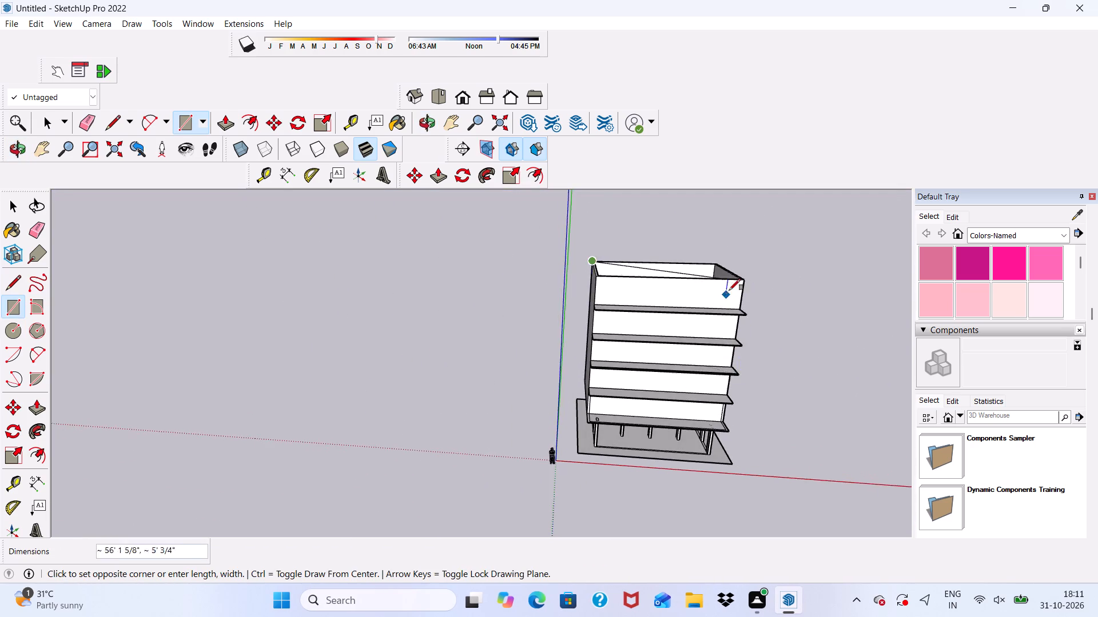
pyautogui.scroll(9, 729, 290)
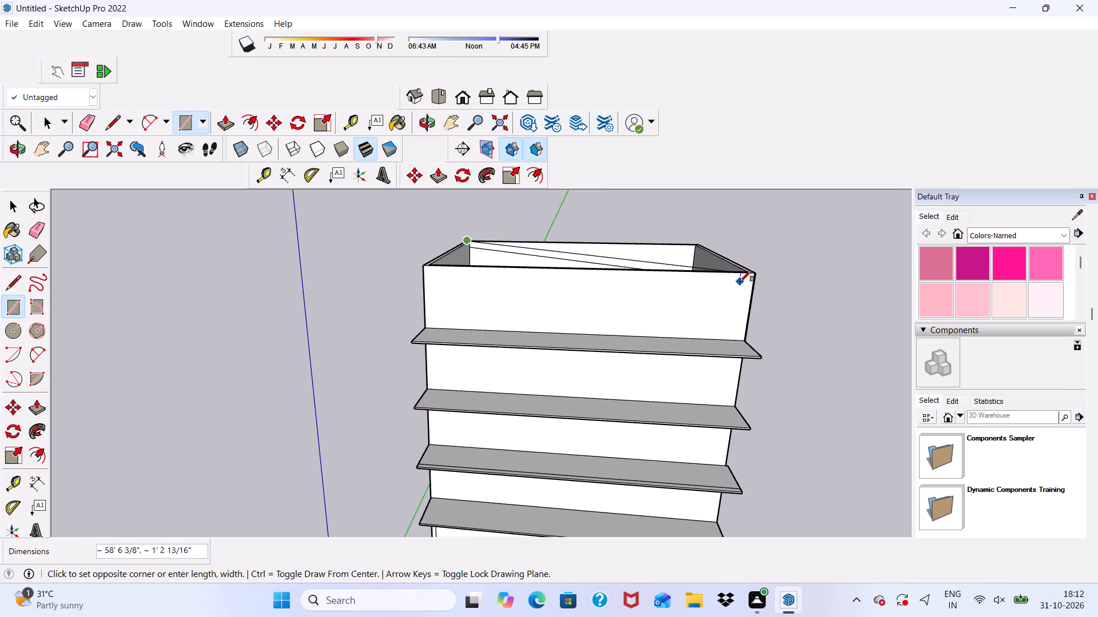
pyautogui.click(792, 292)
pyautogui.scroll(-1, 799, 327)
pyautogui.moveTo(804, 337); pyautogui.dragTo(662, 416, button='middle')
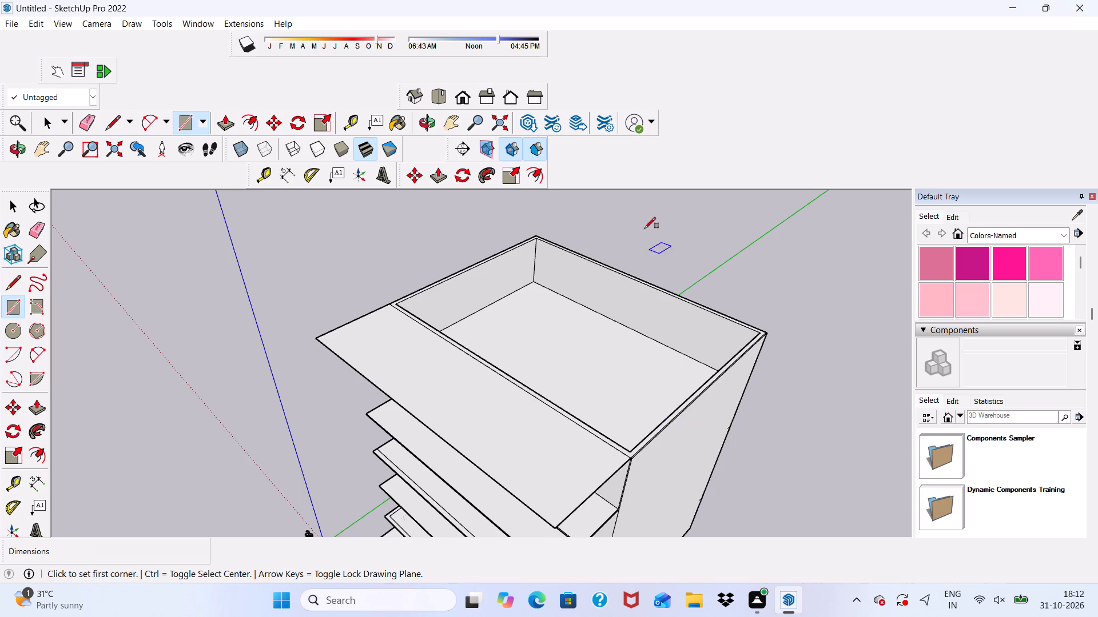
# Close the open top with a rectangle about 42' by 36', from a front wall corner to near the diagonally opposite rear corner.
pyautogui.scroll(-1, 653, 263)
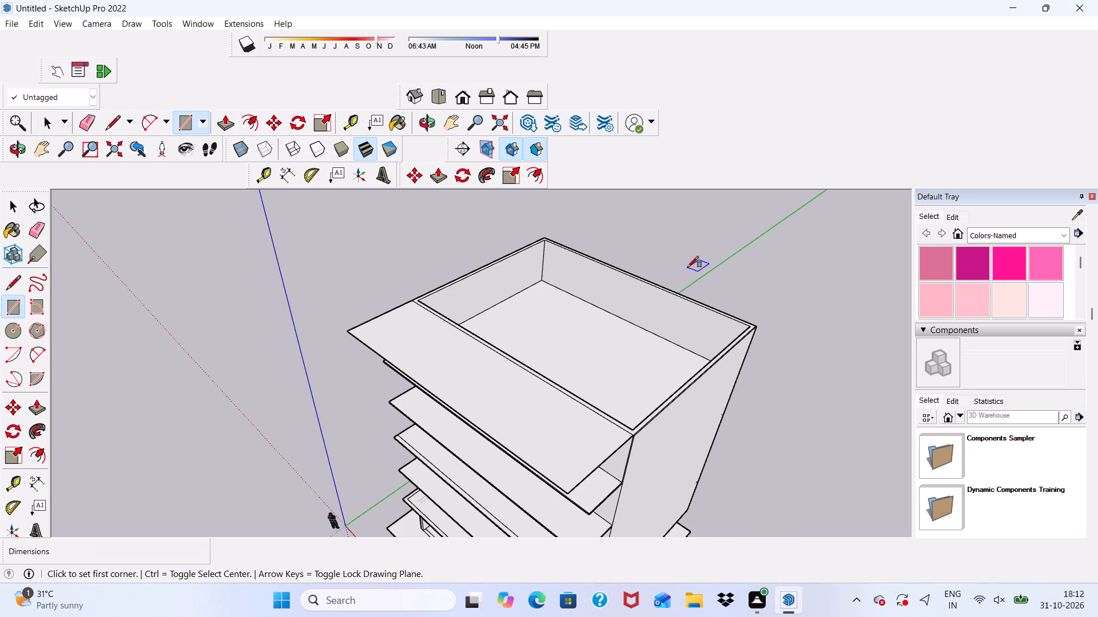
pyautogui.scroll(-3, 678, 270)
pyautogui.moveTo(674, 281); pyautogui.dragTo(583, 348, button='middle')
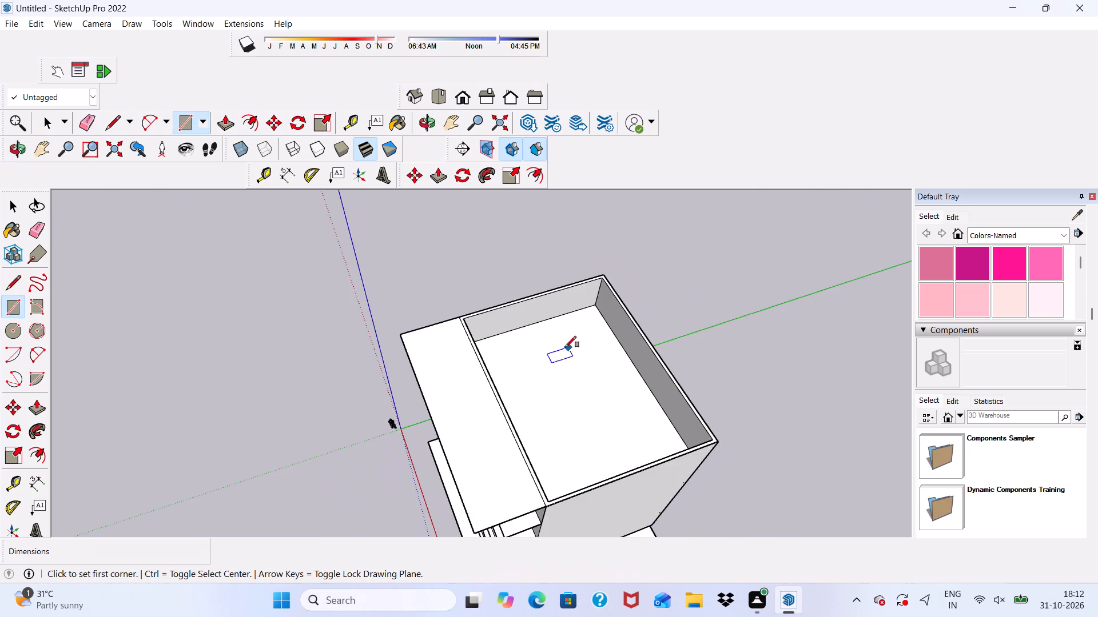
pyautogui.scroll(6, 535, 486)
pyautogui.scroll(-4, 520, 315)
pyautogui.scroll(19, 540, 487)
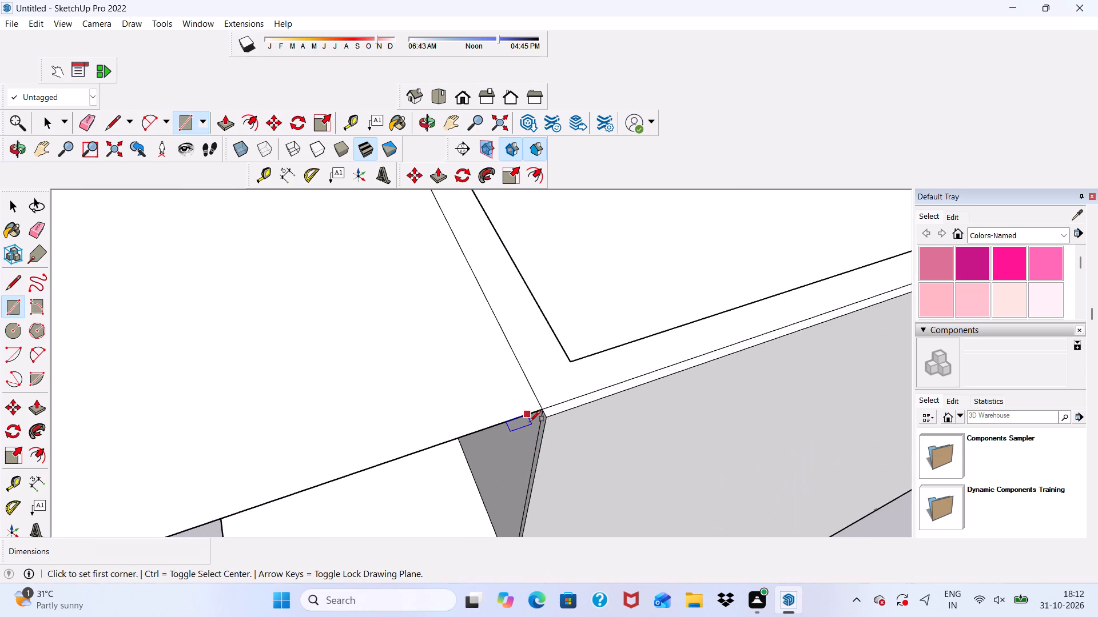
pyautogui.scroll(17, 530, 422)
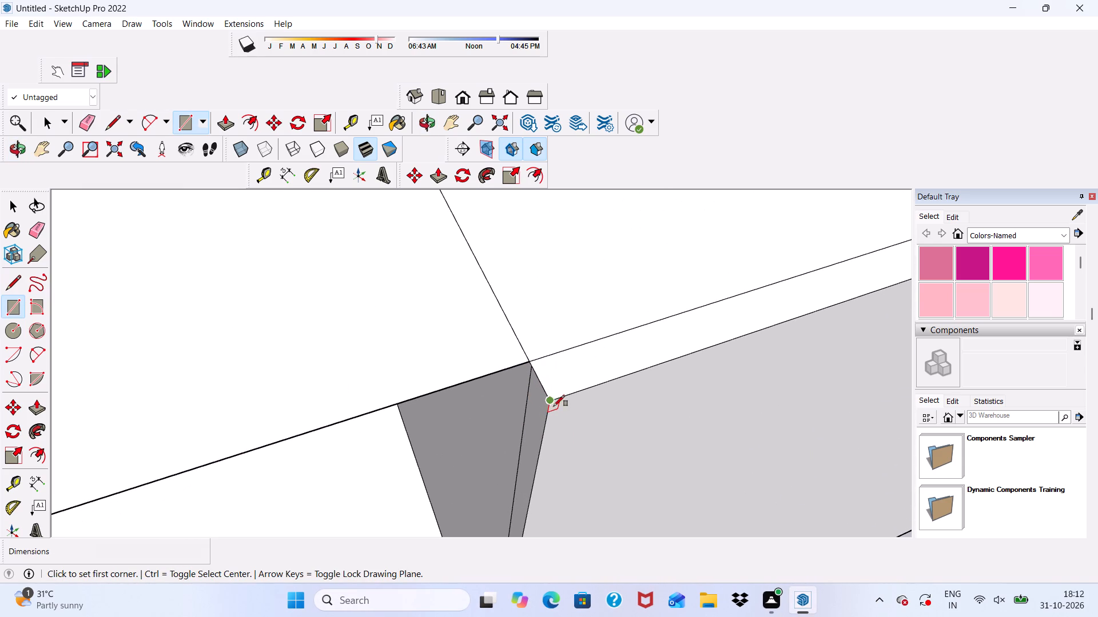
pyautogui.click(549, 400)
pyautogui.scroll(-5, 585, 380)
pyautogui.scroll(-7, 514, 390)
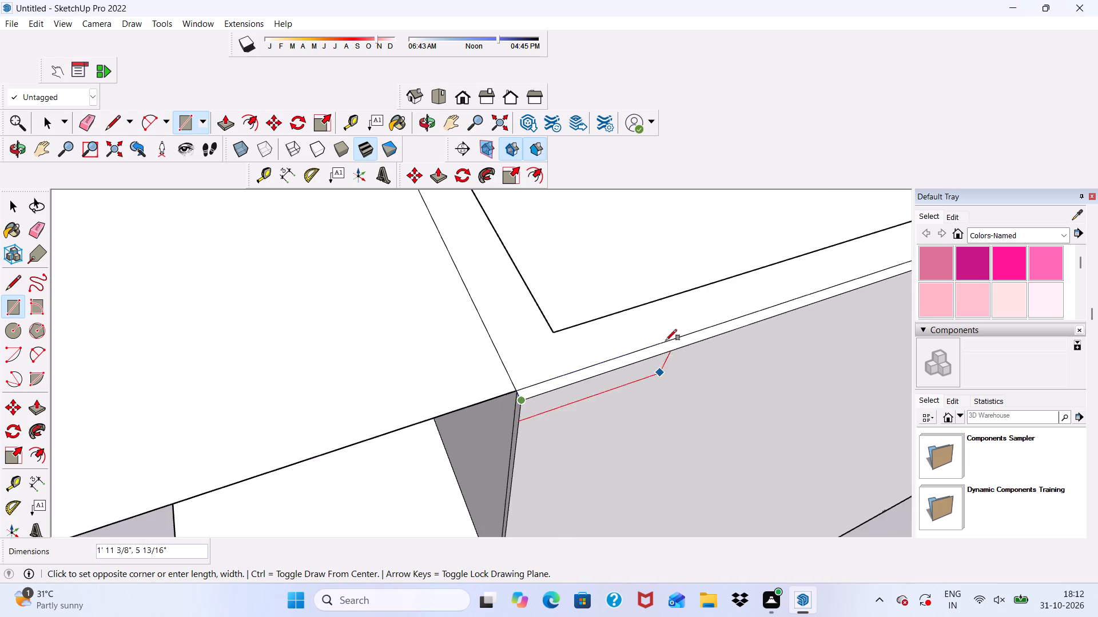
pyautogui.scroll(-20, 551, 278)
pyautogui.scroll(-12, 551, 278)
pyautogui.scroll(4, 615, 214)
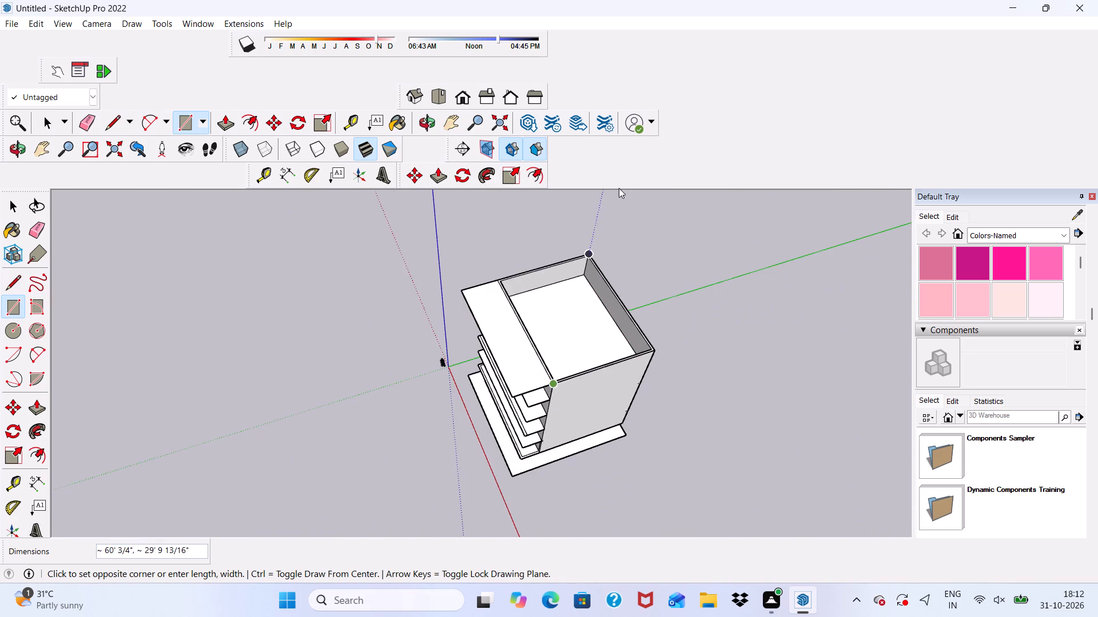
pyautogui.scroll(1, 619, 188)
pyautogui.scroll(4, 611, 295)
pyautogui.scroll(1, 585, 251)
pyautogui.click(585, 249)
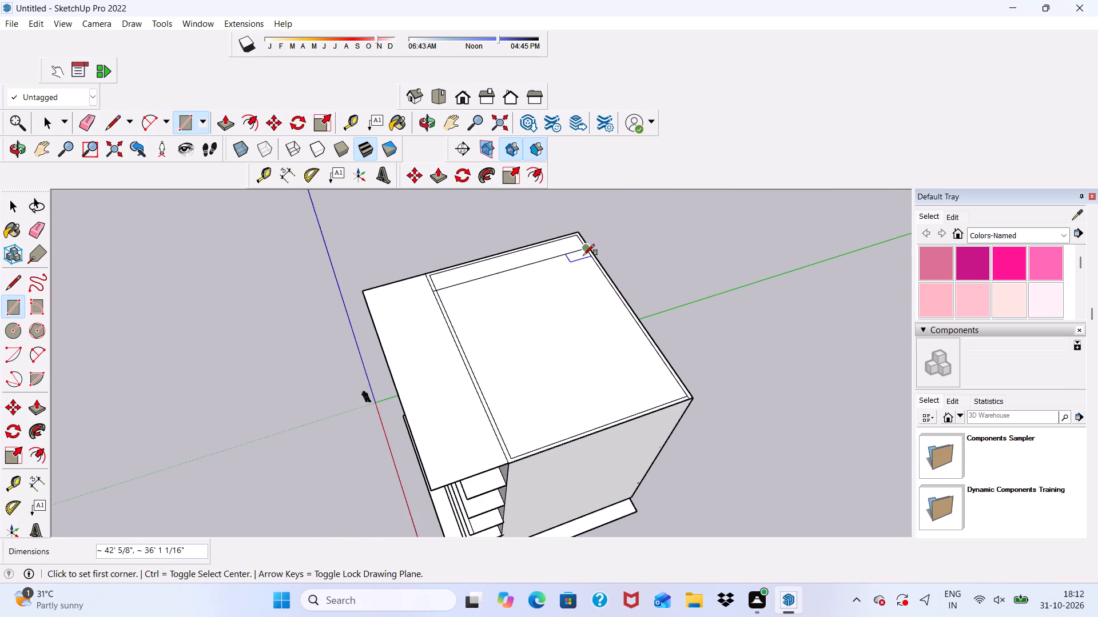
# Erase the extra line across the roof near the side wall and its short leftover between the front wall lines.
pyautogui.press('shift+super+F23')
pyautogui.click(89, 117)
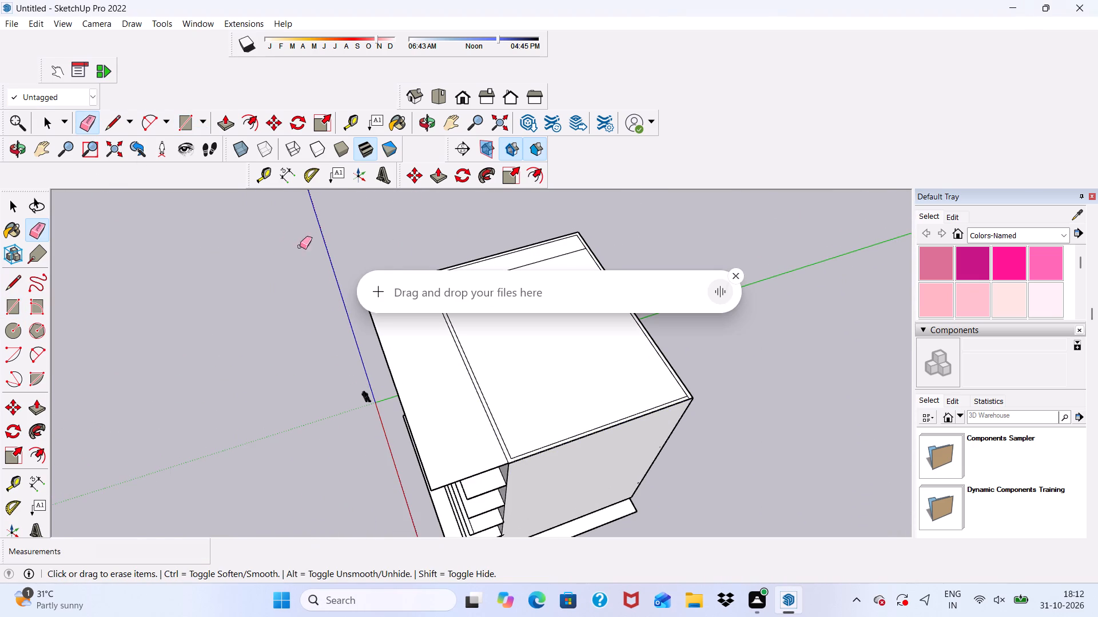
pyautogui.press('shift+super+F23')
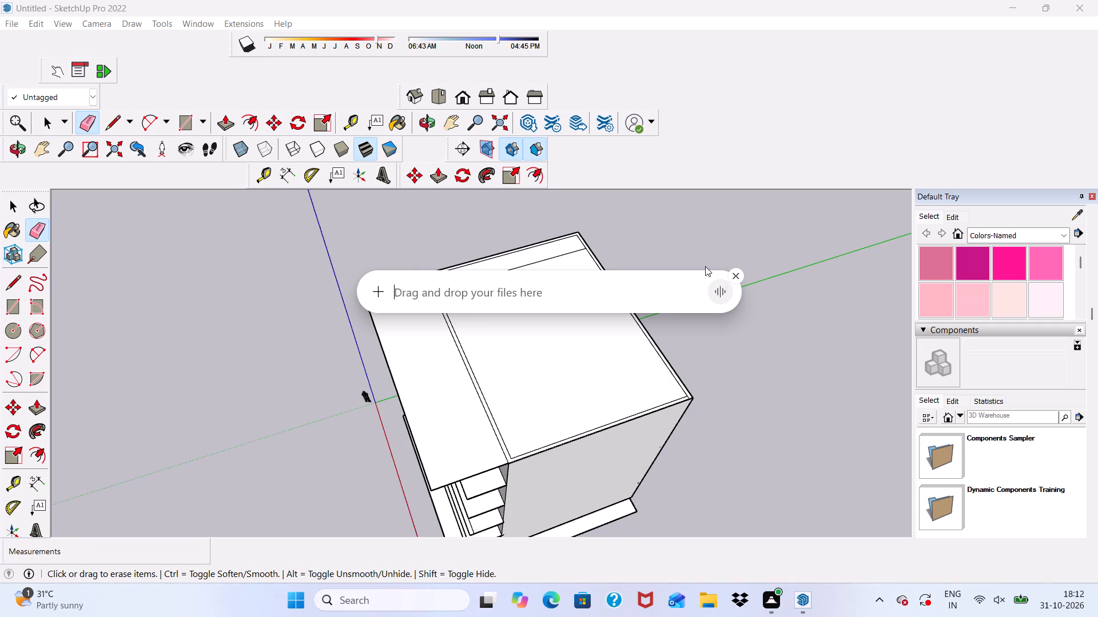
pyautogui.click(733, 267)
pyautogui.click(734, 274)
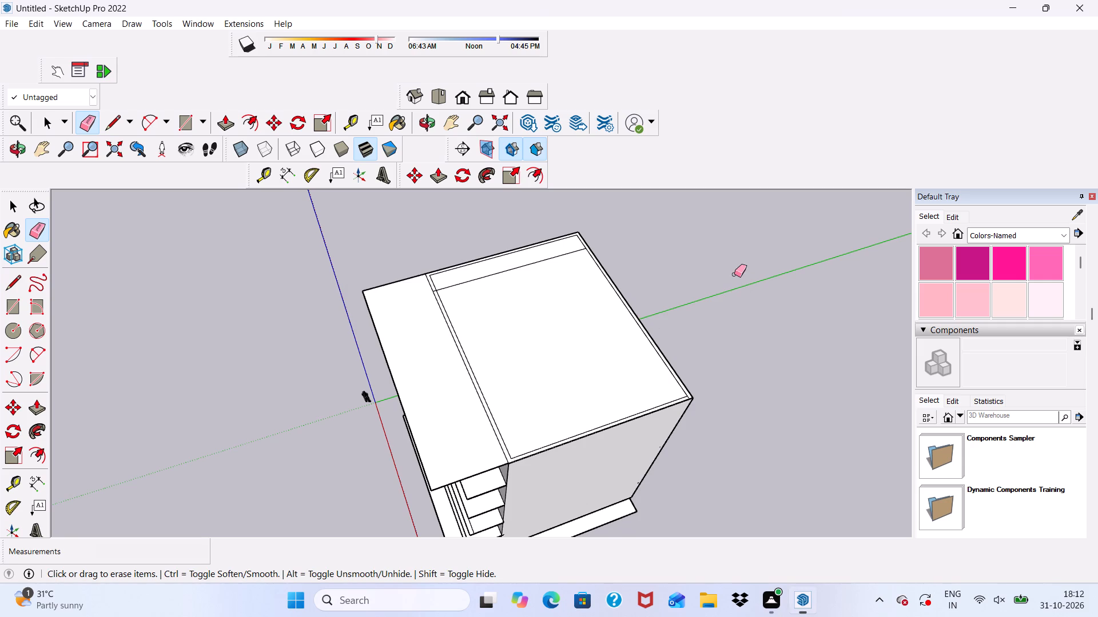
pyautogui.scroll(2, 491, 275)
pyautogui.moveTo(491, 274); pyautogui.dragTo(493, 280)
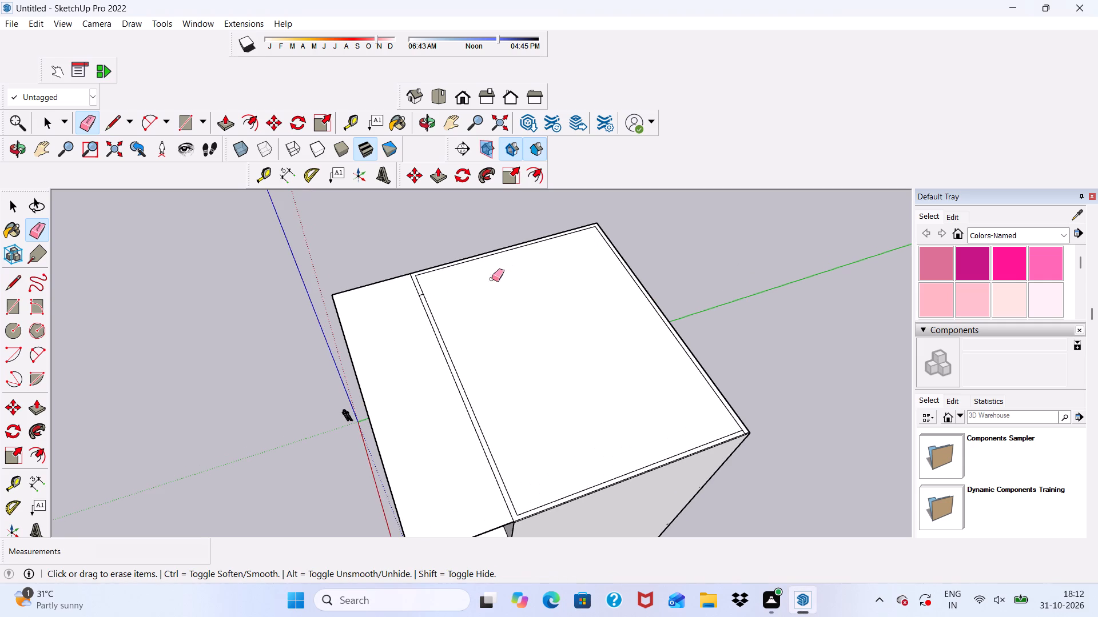
pyautogui.scroll(-1, 494, 278)
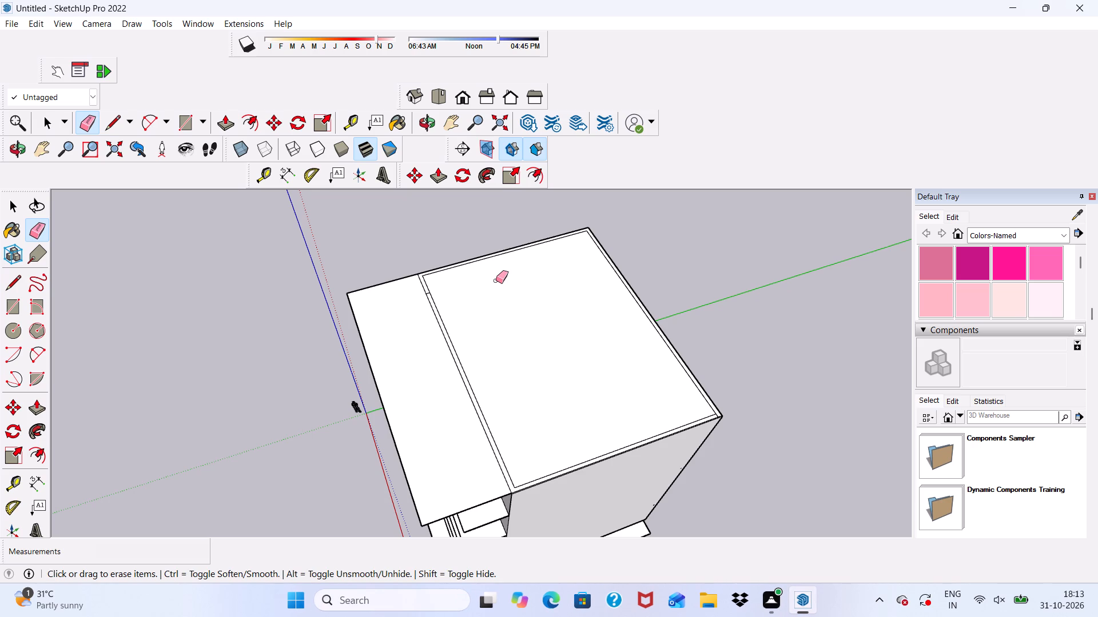
pyautogui.scroll(-1, 488, 290)
pyautogui.scroll(9, 445, 320)
pyautogui.scroll(-3, 427, 271)
pyautogui.scroll(6, 427, 263)
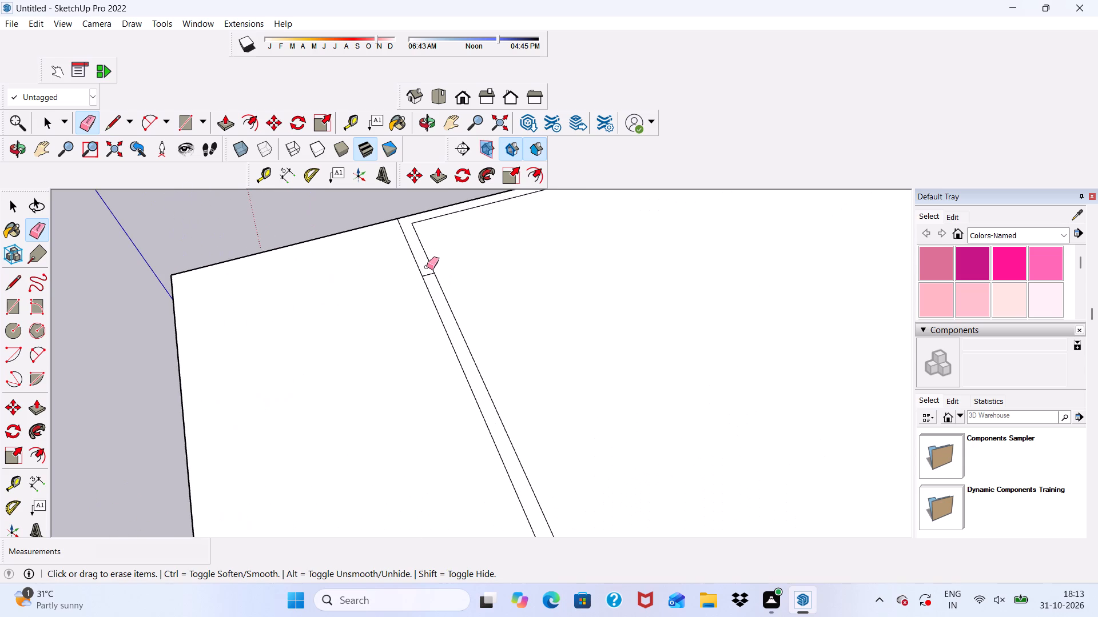
pyautogui.moveTo(427, 270); pyautogui.dragTo(427, 277)
pyautogui.scroll(-5, 430, 277)
pyautogui.moveTo(477, 323); pyautogui.dragTo(617, 294, button='middle')
pyautogui.scroll(4, 563, 293)
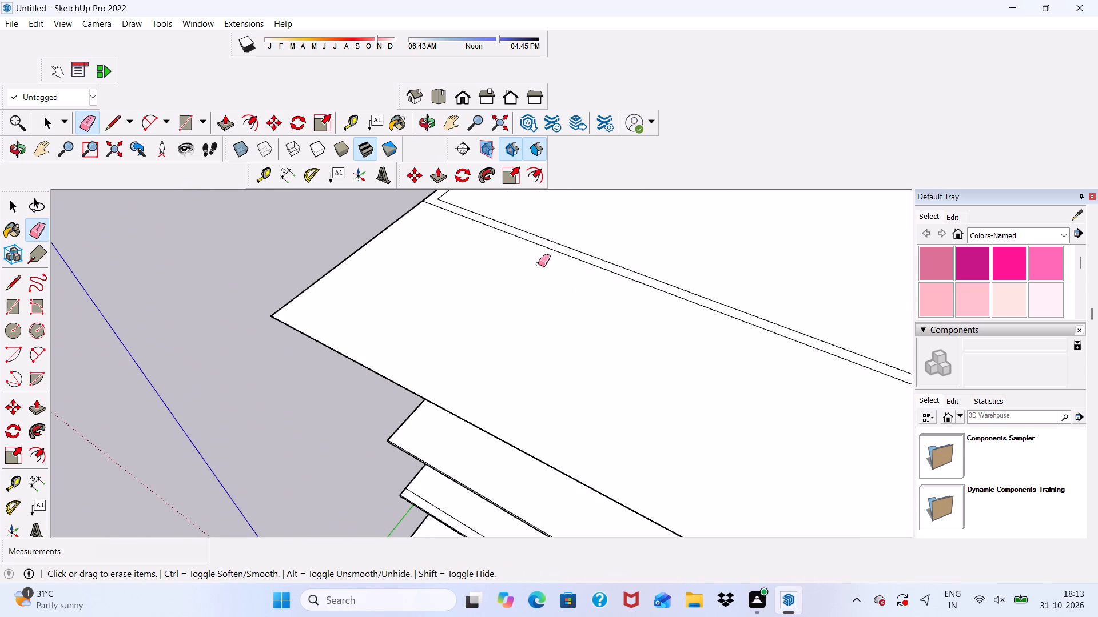
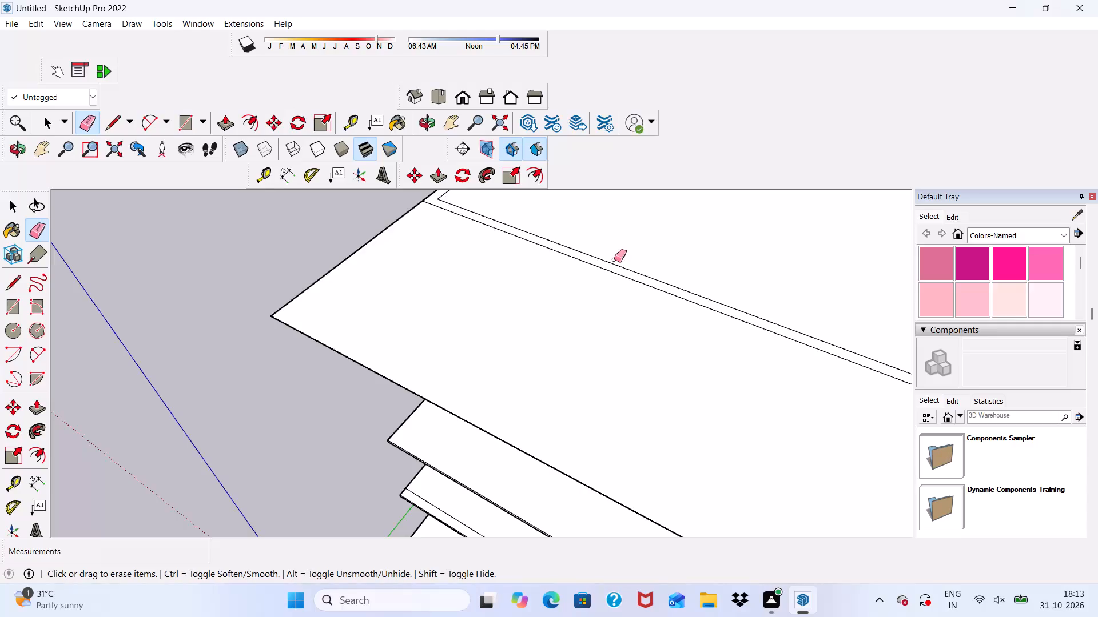
# Examine the roof slab, its border strip and the building's sides for stray edges.
pyautogui.scroll(1, 609, 263)
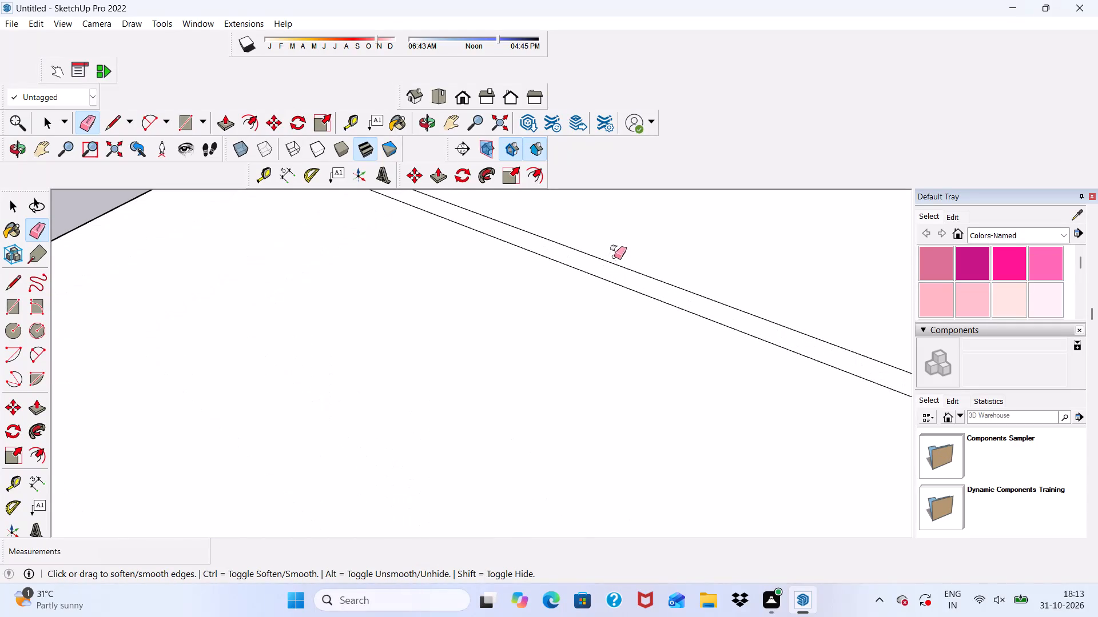
pyautogui.press('space')
pyautogui.scroll(-16, 667, 284)
pyautogui.moveTo(547, 362); pyautogui.dragTo(640, 282, button='middle')
pyautogui.scroll(-10, 592, 294)
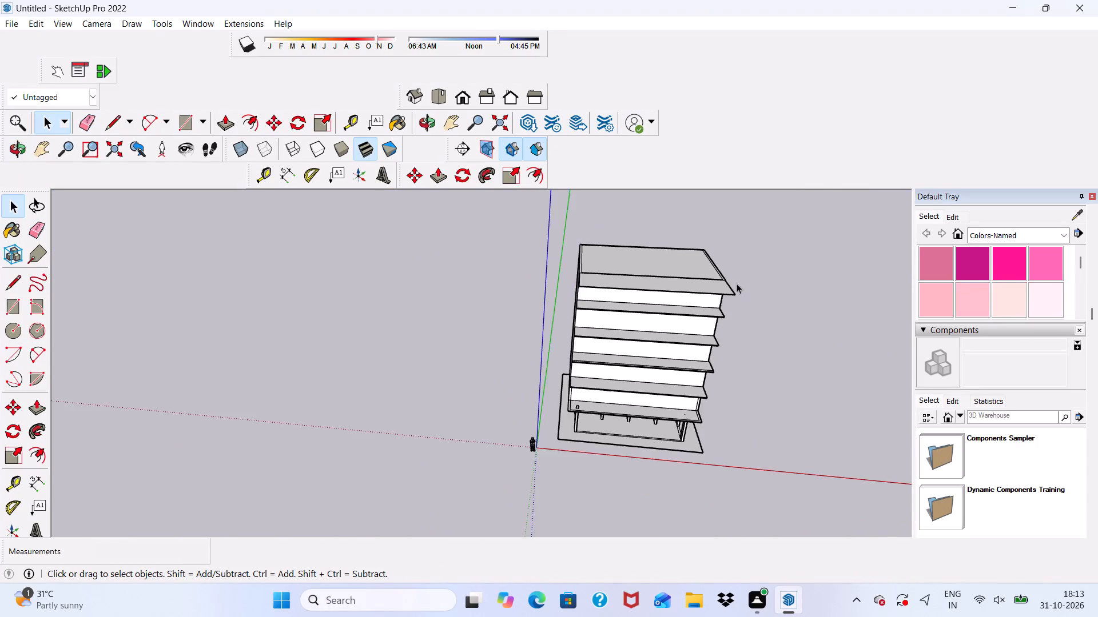
pyautogui.scroll(10, 737, 279)
pyautogui.scroll(-2, 747, 322)
pyautogui.moveTo(745, 338); pyautogui.dragTo(719, 409, button='middle')
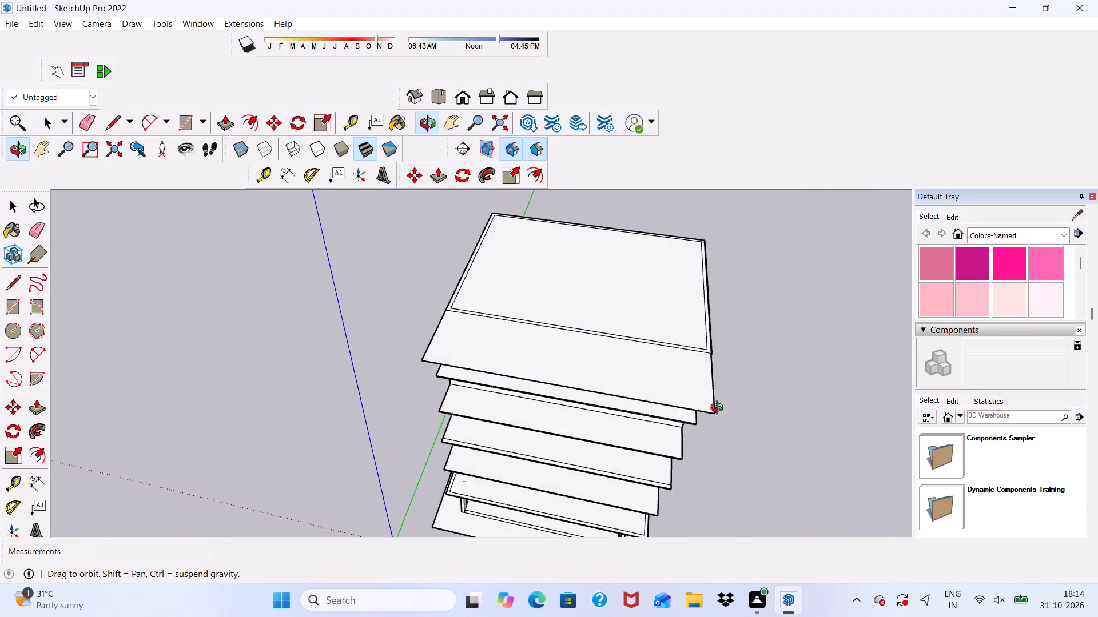
pyautogui.moveTo(719, 409); pyautogui.dragTo(658, 438, button='middle')
pyautogui.scroll(4, 607, 428)
pyautogui.scroll(-3, 594, 381)
pyautogui.moveTo(610, 411); pyautogui.dragTo(576, 364, button='middle')
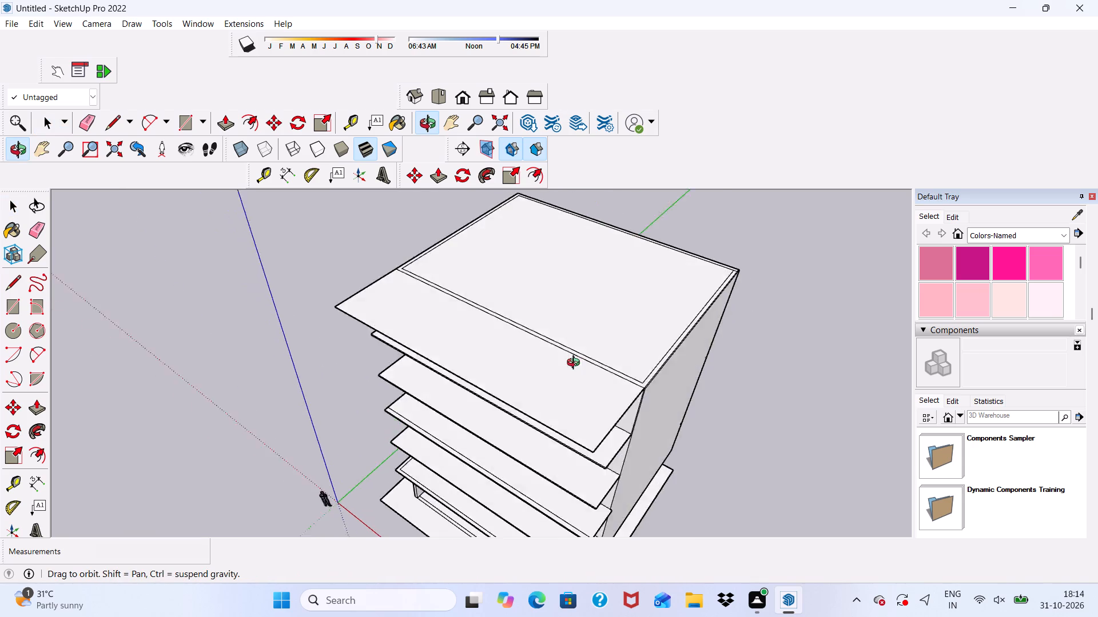
pyautogui.moveTo(576, 364); pyautogui.dragTo(479, 302, button='middle')
pyautogui.scroll(10, 573, 332)
pyautogui.scroll(1, 465, 263)
pyautogui.moveTo(466, 263); pyautogui.dragTo(499, 403, button='middle')
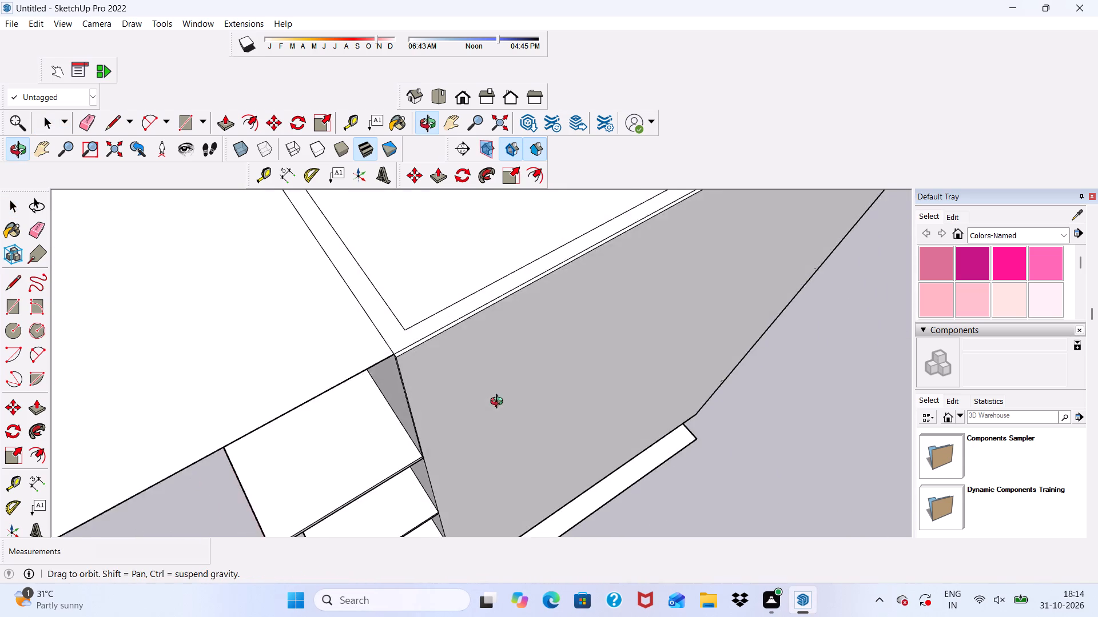
pyautogui.moveTo(499, 403); pyautogui.dragTo(499, 404, button='middle')
pyautogui.scroll(-2, 499, 404)
pyautogui.scroll(4, 403, 337)
pyautogui.click(410, 347)
pyautogui.scroll(-7, 414, 352)
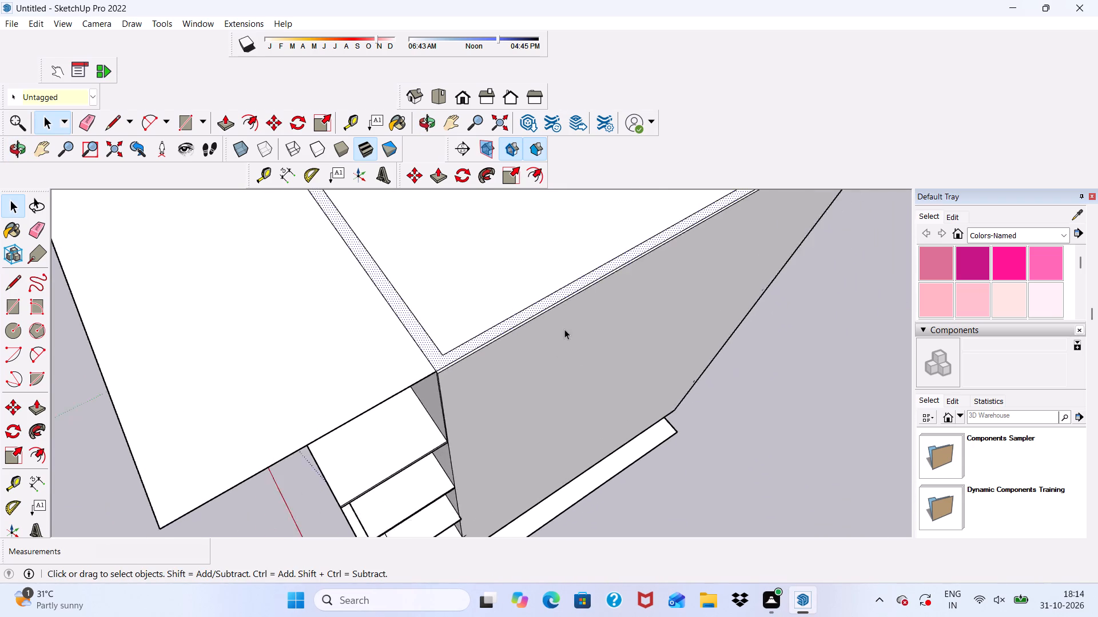
pyautogui.scroll(-3, 564, 329)
pyautogui.moveTo(577, 365); pyautogui.dragTo(399, 340, button='middle')
pyautogui.scroll(2, 398, 337)
pyautogui.scroll(-5, 410, 322)
pyautogui.moveTo(467, 386); pyautogui.dragTo(481, 355, button='middle')
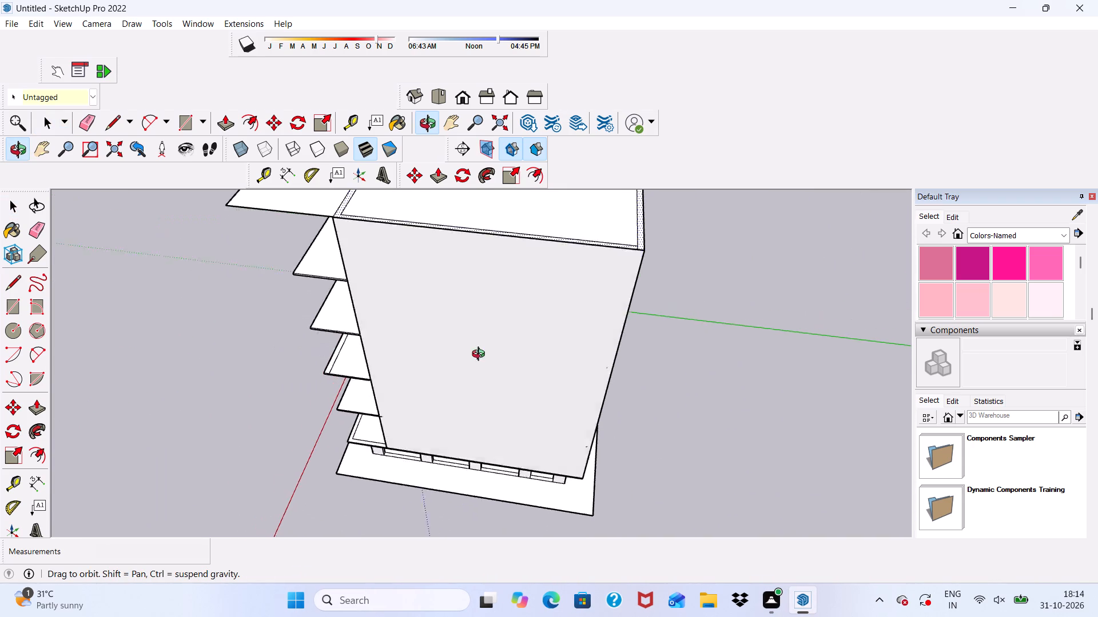
pyautogui.moveTo(481, 355); pyautogui.dragTo(337, 371, button='middle')
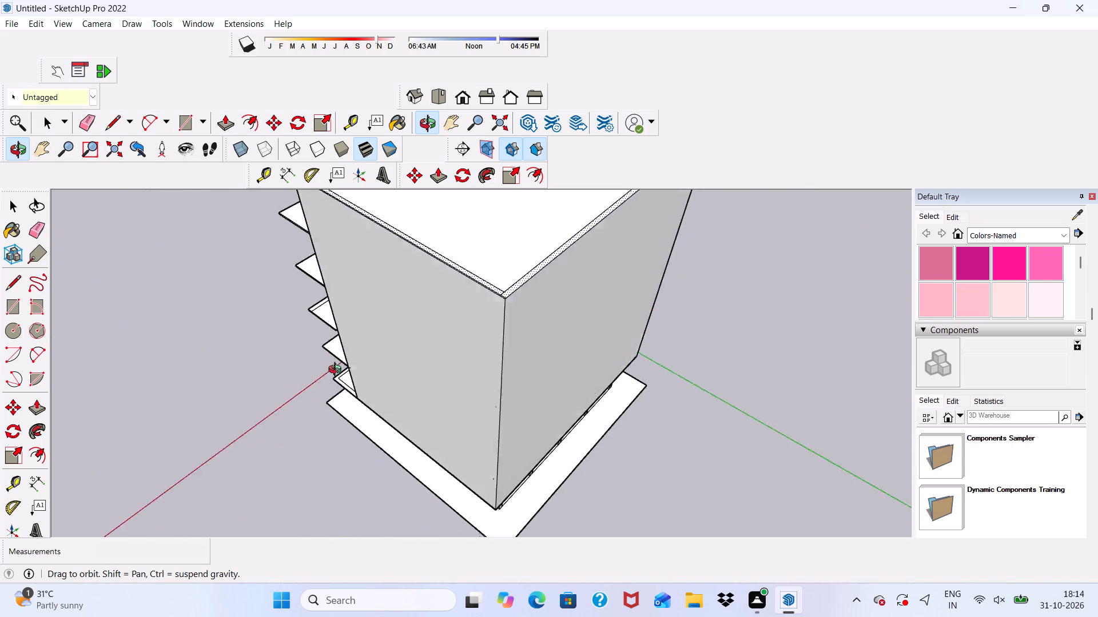
pyautogui.moveTo(337, 371); pyautogui.dragTo(297, 366, button='middle')
# Erase the stray edges at the outer rear corner of the roof's border strip.
pyautogui.scroll(5, 397, 324)
pyautogui.scroll(1, 444, 266)
pyautogui.scroll(-4, 444, 266)
pyautogui.moveTo(467, 290); pyautogui.dragTo(538, 350, button='middle')
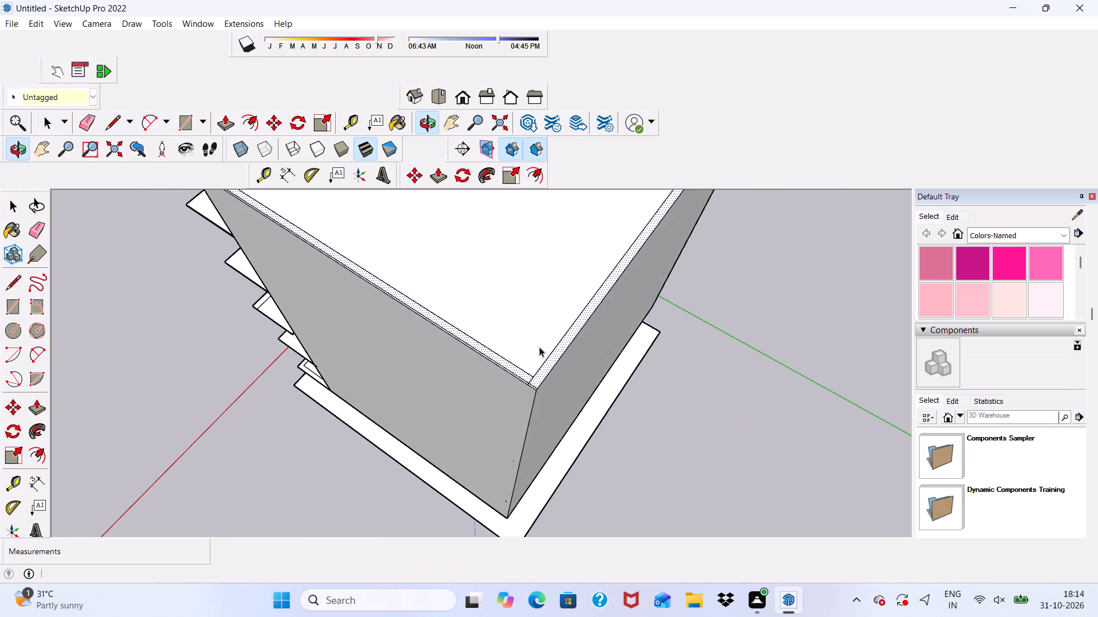
pyautogui.moveTo(82, 118); pyautogui.dragTo(91, 122)
pyautogui.scroll(4, 470, 447)
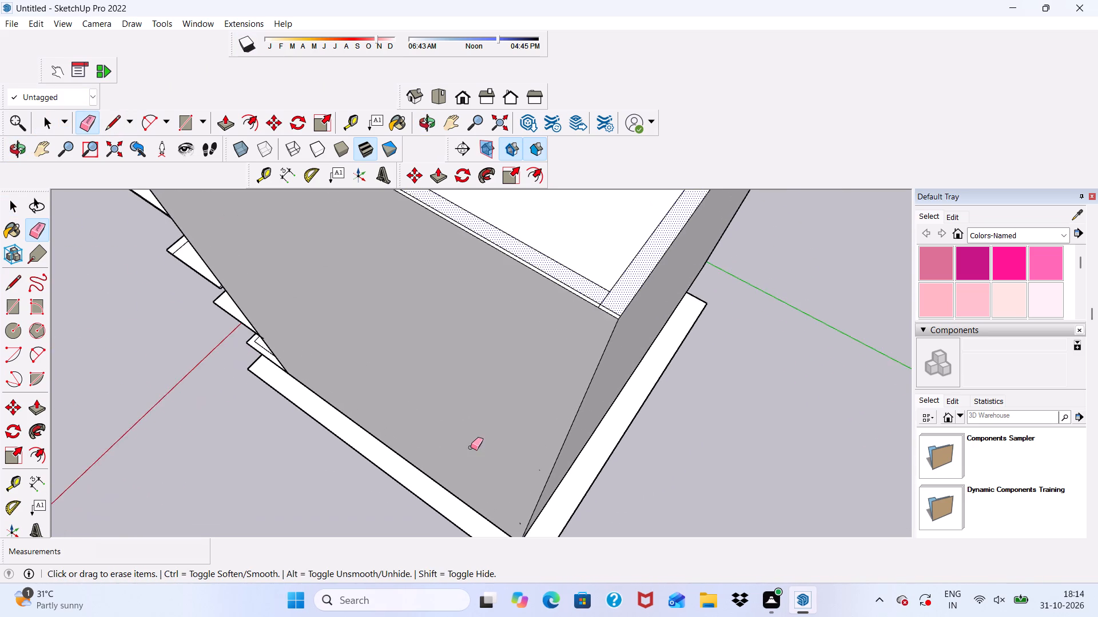
pyautogui.scroll(7, 582, 339)
pyautogui.click(607, 286)
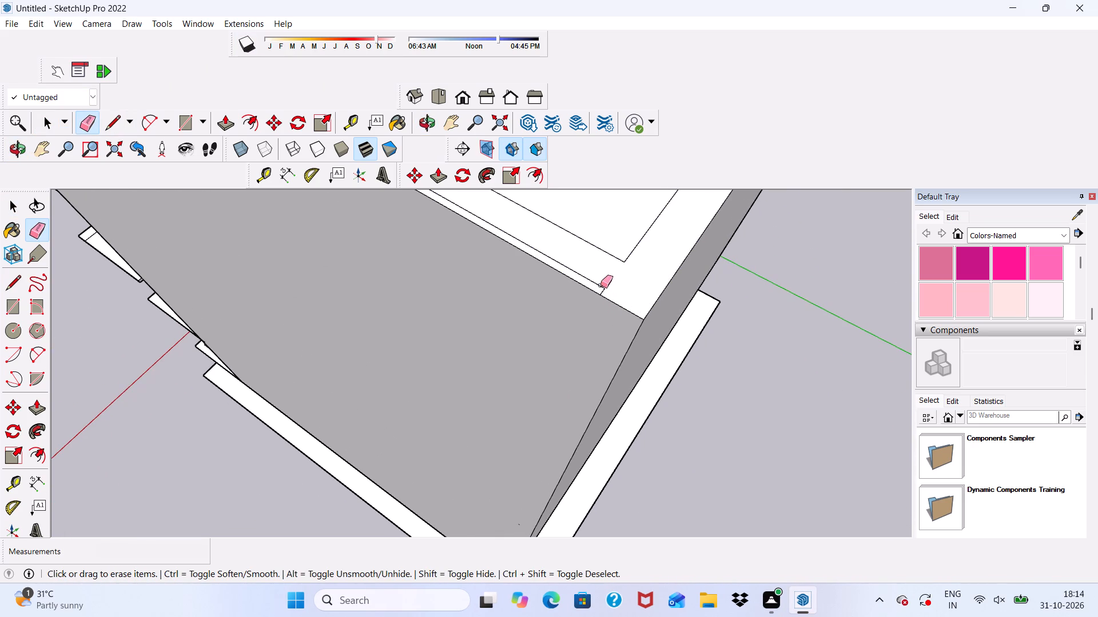
pyautogui.click(600, 285)
pyautogui.moveTo(600, 290); pyautogui.dragTo(609, 287)
# Examine the whole building from the rear, top and front, including the projecting floor slabs and the roof outline.
pyautogui.scroll(-5, 608, 286)
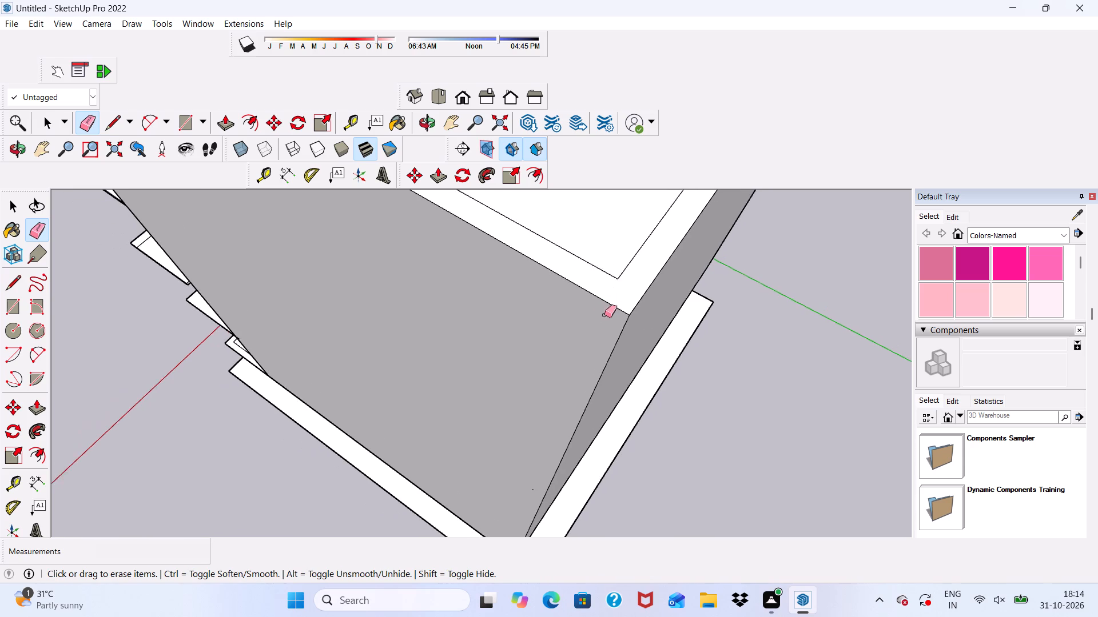
pyautogui.scroll(-20, 601, 315)
pyautogui.scroll(-3, 601, 315)
pyautogui.scroll(5, 536, 262)
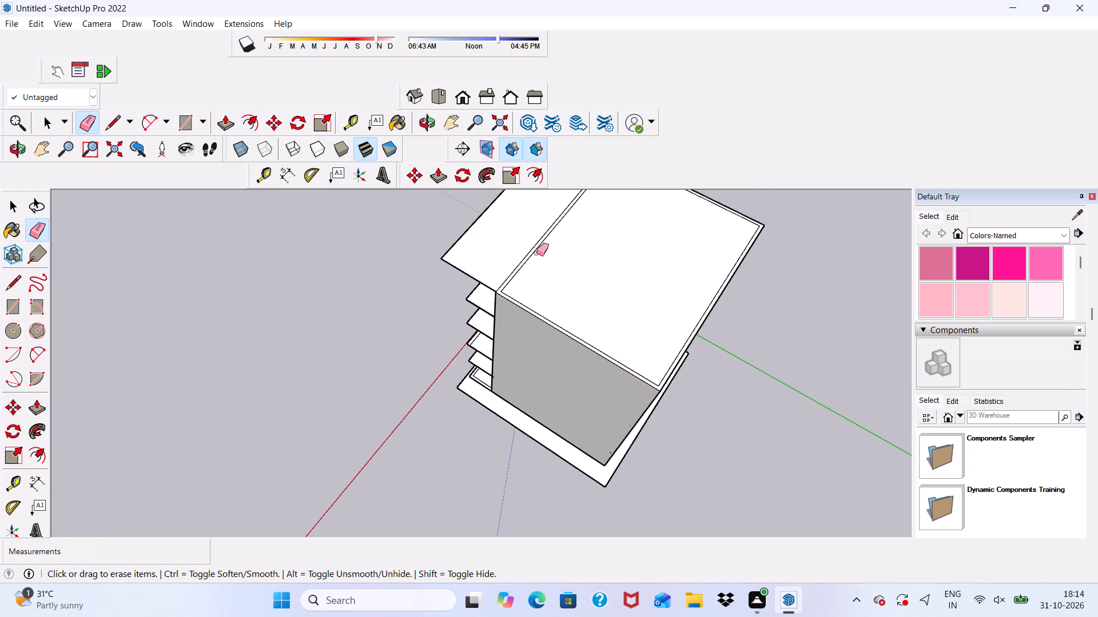
pyautogui.scroll(-4, 533, 274)
pyautogui.moveTo(610, 355); pyautogui.dragTo(235, 383, button='middle')
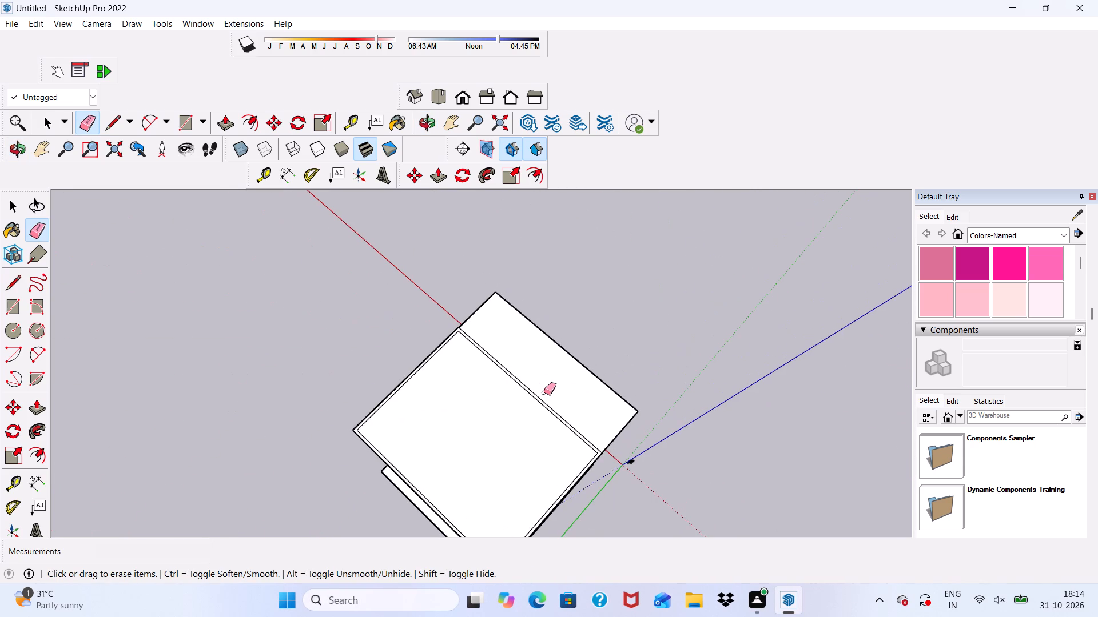
pyautogui.scroll(-6, 527, 427)
pyautogui.moveTo(544, 474); pyautogui.dragTo(585, 386, button='middle')
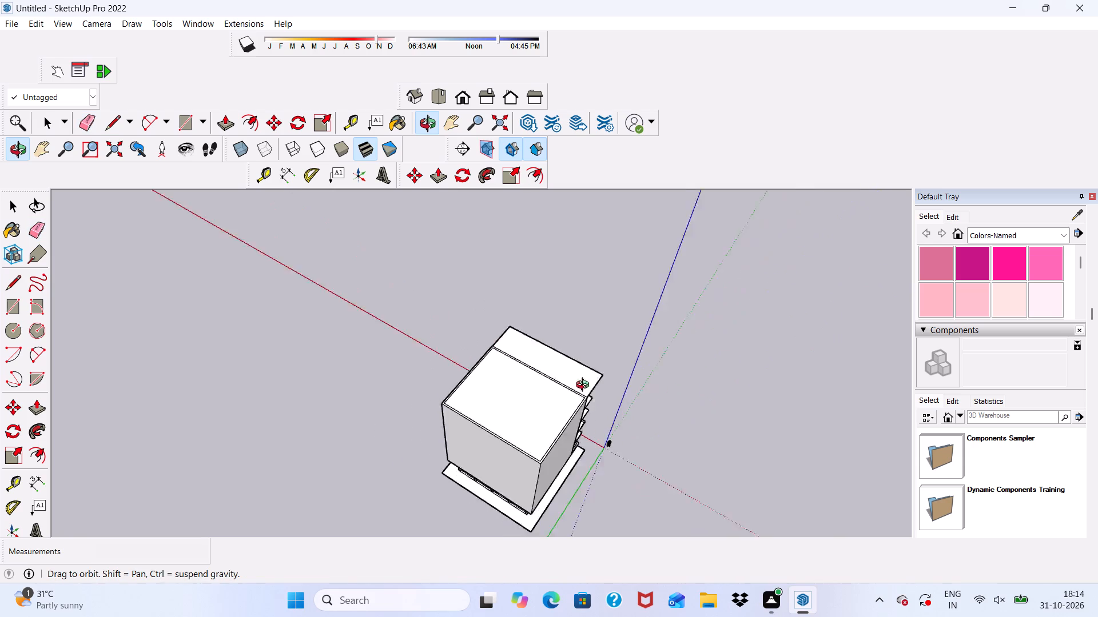
pyautogui.moveTo(585, 386); pyautogui.dragTo(21, 384, button='middle')
pyautogui.scroll(5, 115, 375)
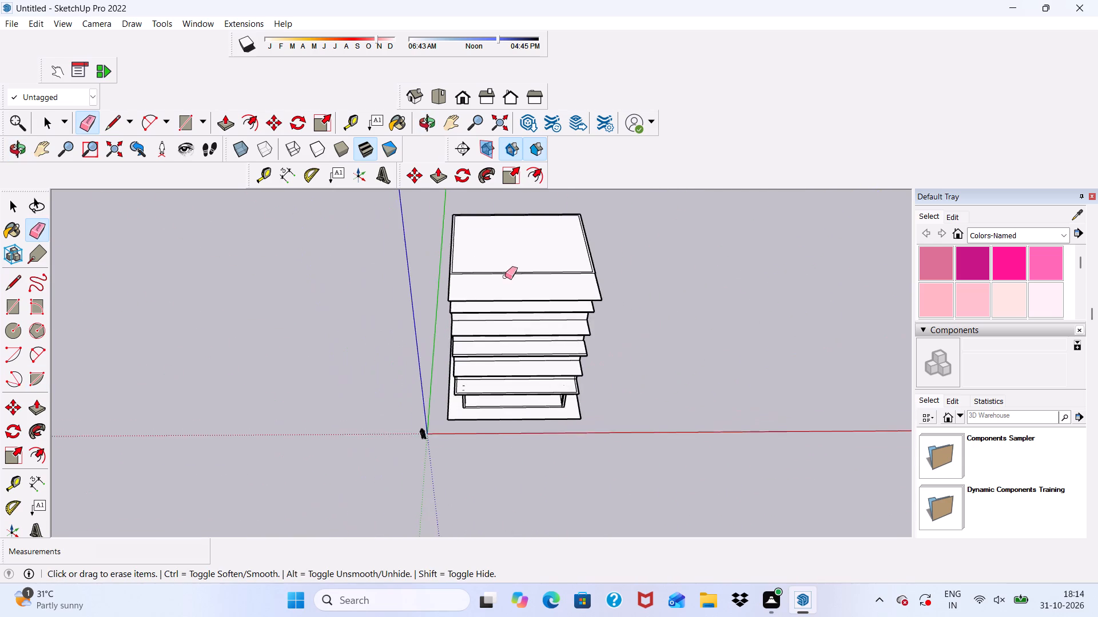
pyautogui.scroll(6, 518, 278)
pyautogui.moveTo(566, 286); pyautogui.dragTo(563, 132, button='middle')
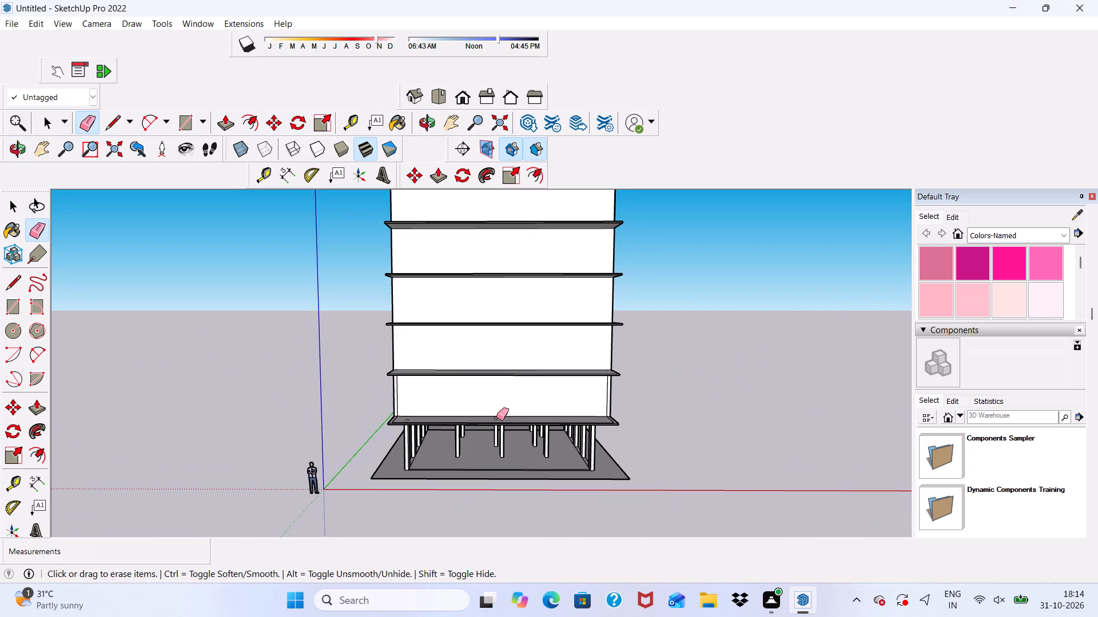
pyautogui.scroll(-5, 511, 270)
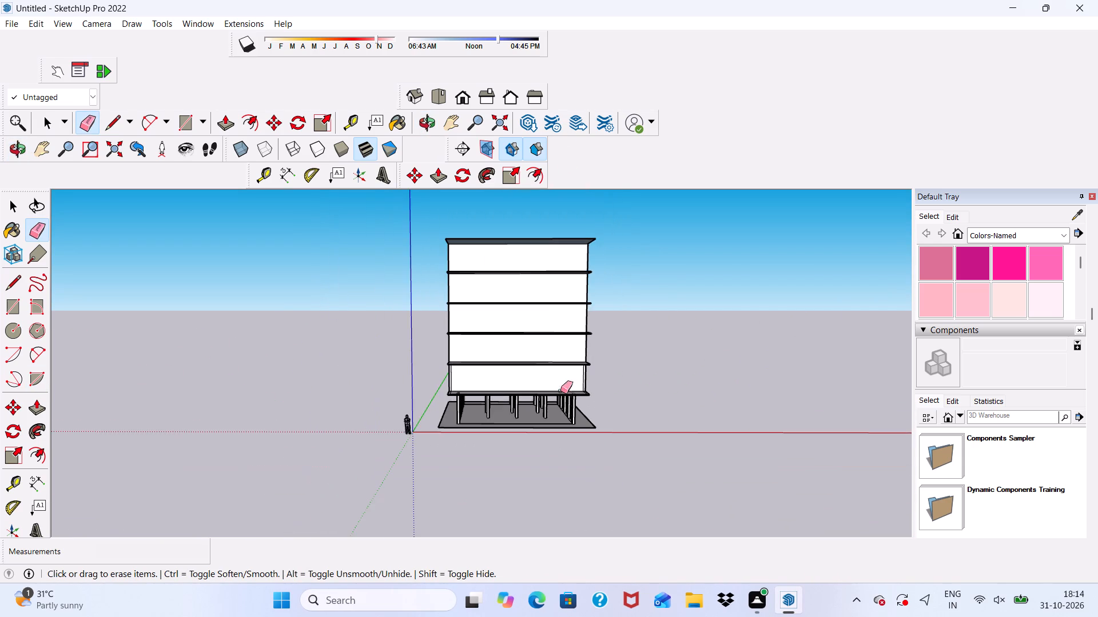
pyautogui.scroll(5, 528, 230)
pyautogui.moveTo(487, 275); pyautogui.dragTo(487, 404, button='middle')
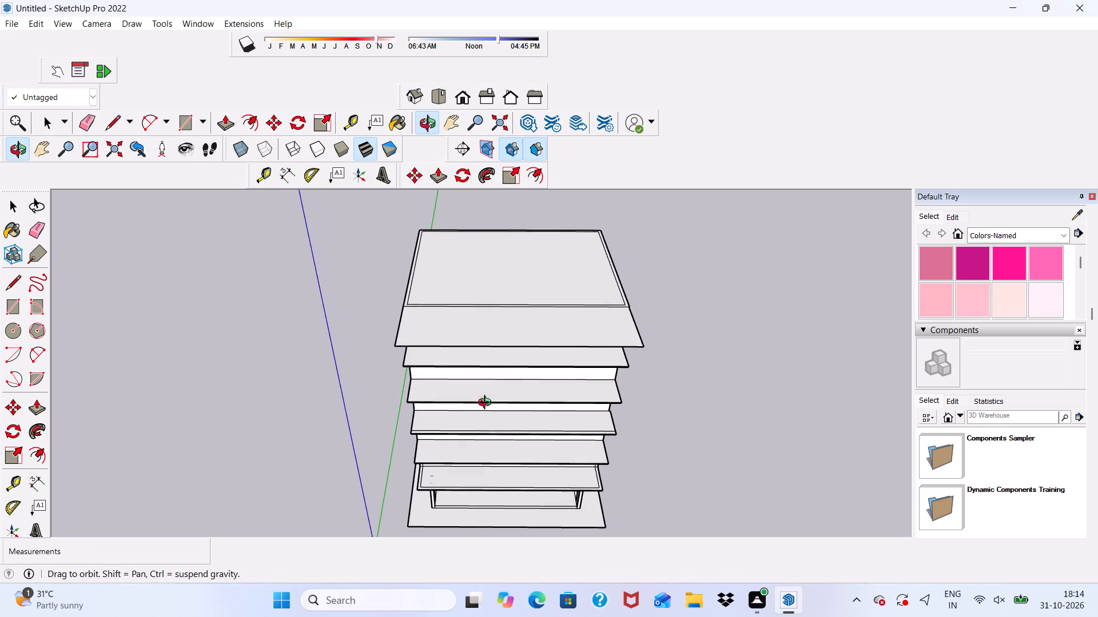
pyautogui.moveTo(487, 404); pyautogui.dragTo(486, 406, button='middle')
pyautogui.scroll(3, 486, 328)
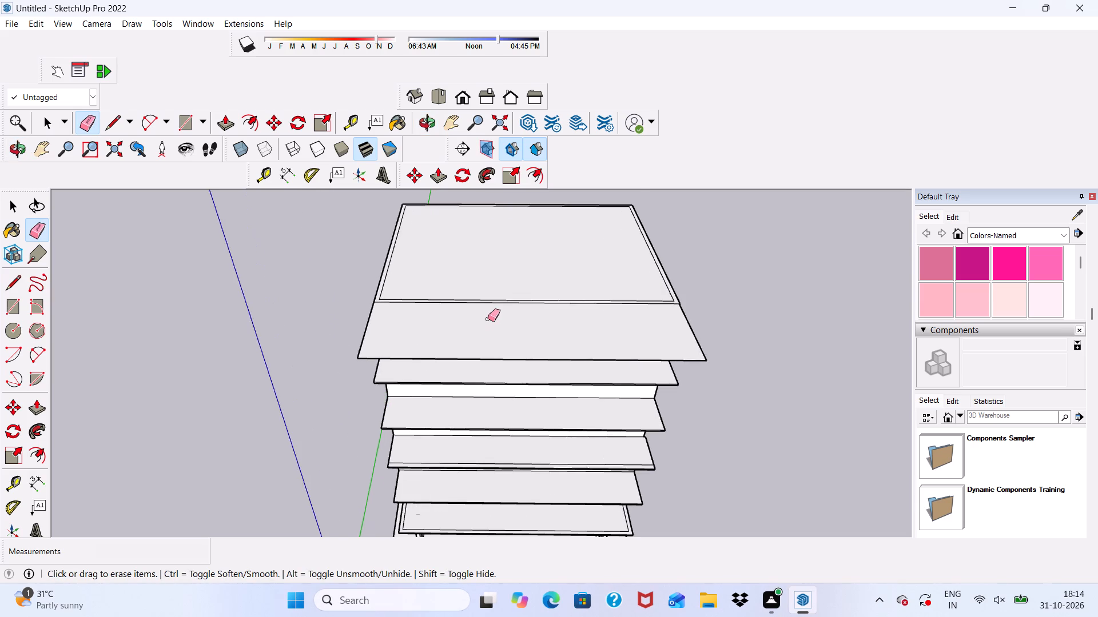
# Push/Pull the roof's narrow border strip up 10' to form the walls of another storey.
pyautogui.press('space')
pyautogui.press('space')
pyautogui.press('space')
pyautogui.press('space')
pyautogui.press('space')
pyautogui.press('space')
pyautogui.press('space')
pyautogui.press('space')
pyautogui.press('space')
pyautogui.press('space')
pyautogui.press('space')
pyautogui.press('space')
pyautogui.press('space')
pyautogui.press('space')
pyautogui.scroll(8, 498, 296)
pyautogui.scroll(-1, 478, 300)
pyautogui.scroll(3, 436, 308)
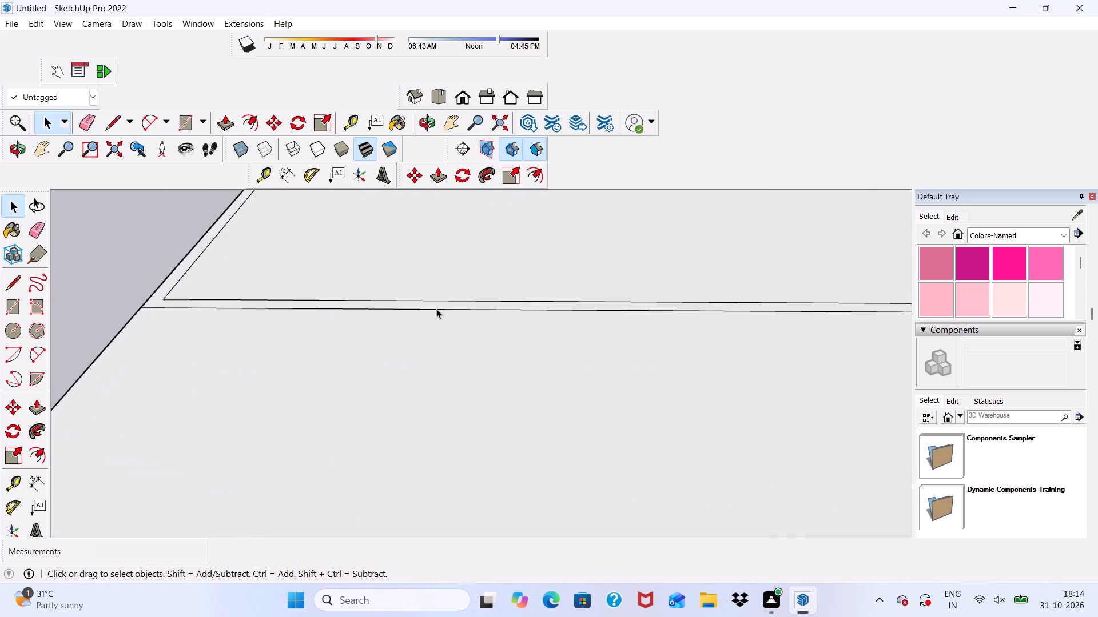
pyautogui.scroll(1, 436, 308)
pyautogui.scroll(-1, 436, 308)
pyautogui.scroll(3, 440, 307)
pyautogui.click(440, 306)
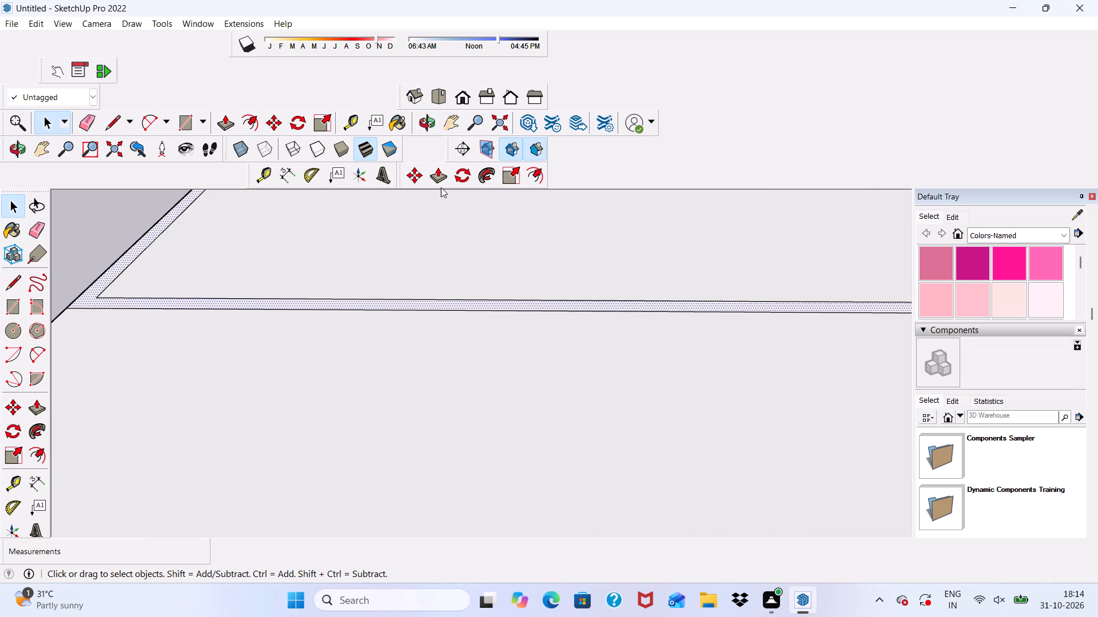
pyautogui.click(441, 187)
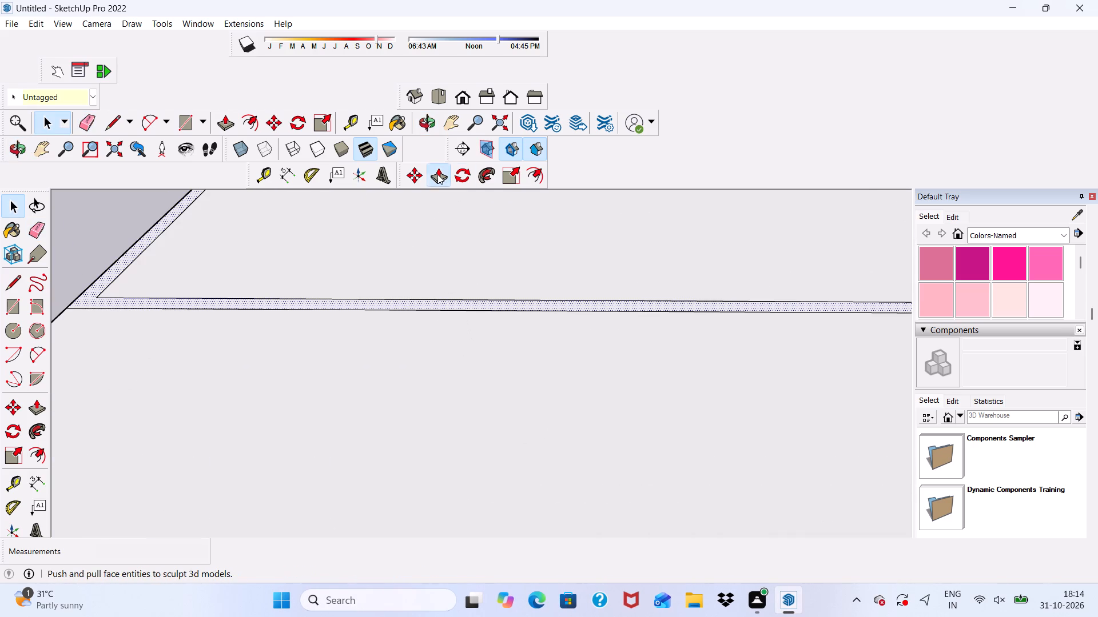
pyautogui.click(437, 174)
pyautogui.click(420, 302)
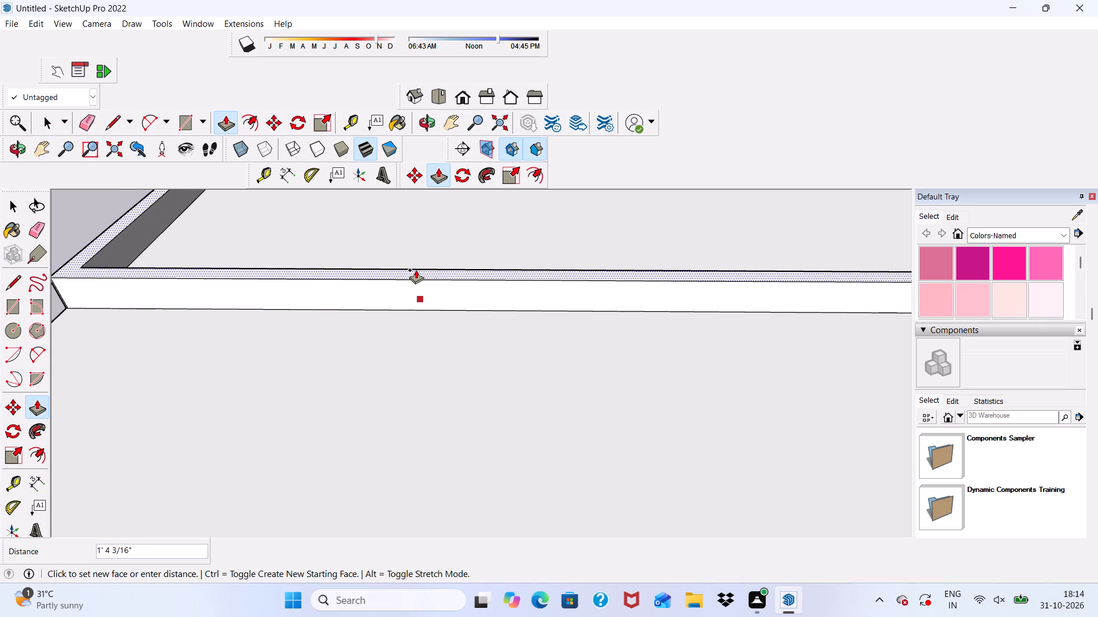
pyautogui.write('10')
pyautogui.press("'")
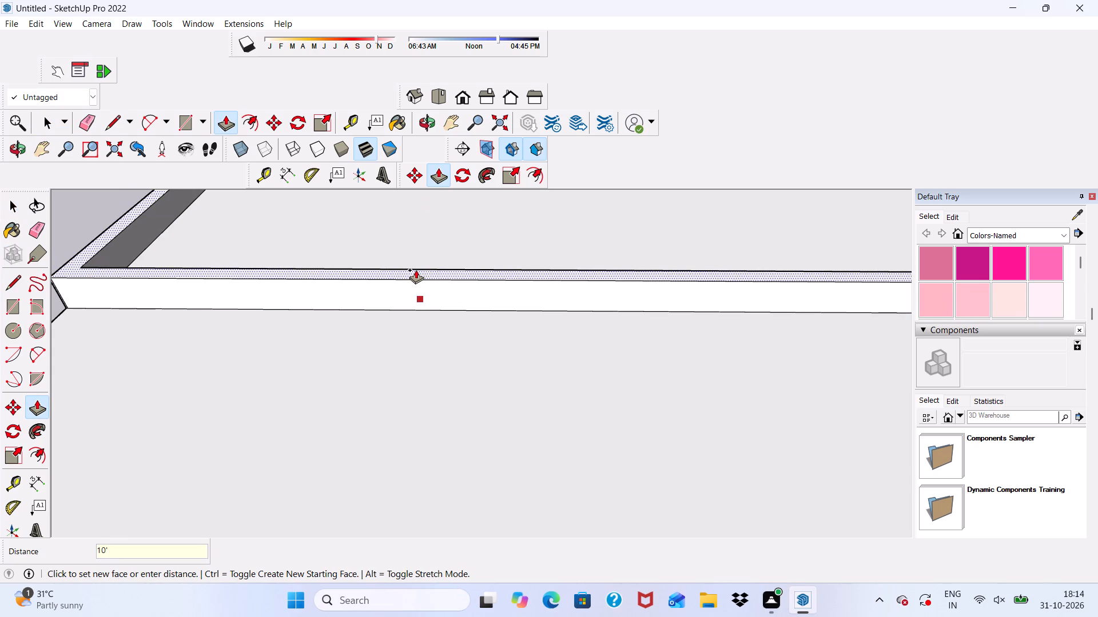
pyautogui.press('Return')
pyautogui.scroll(-12, 416, 285)
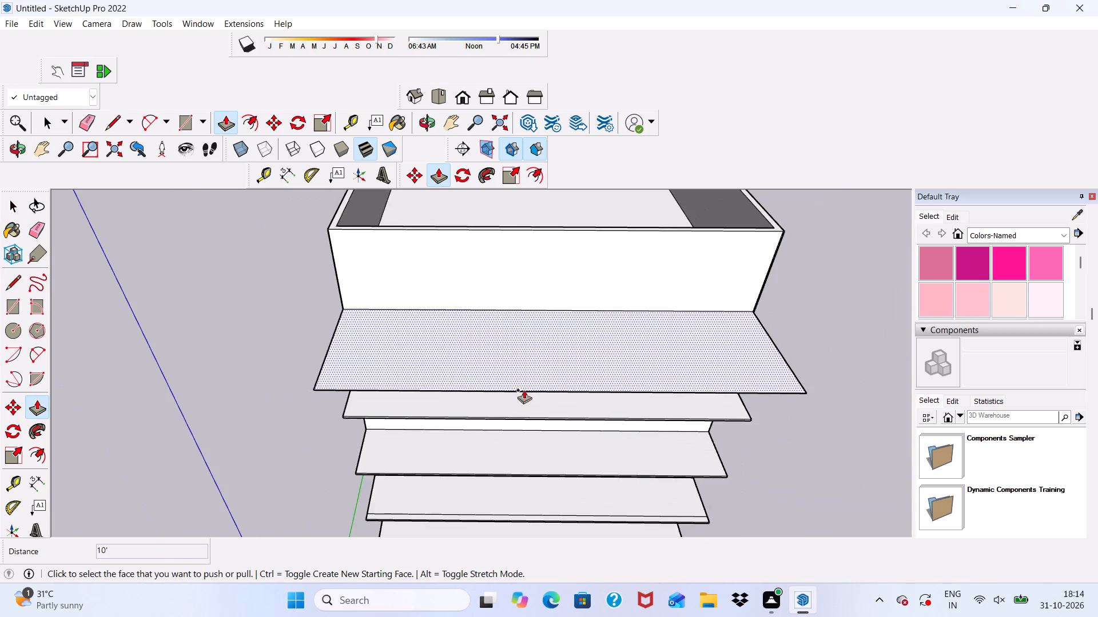
# Push/Pull the top face of the projecting slab in front of the new walls up 3".
pyautogui.moveTo(526, 390); pyautogui.dragTo(343, 320, button='middle')
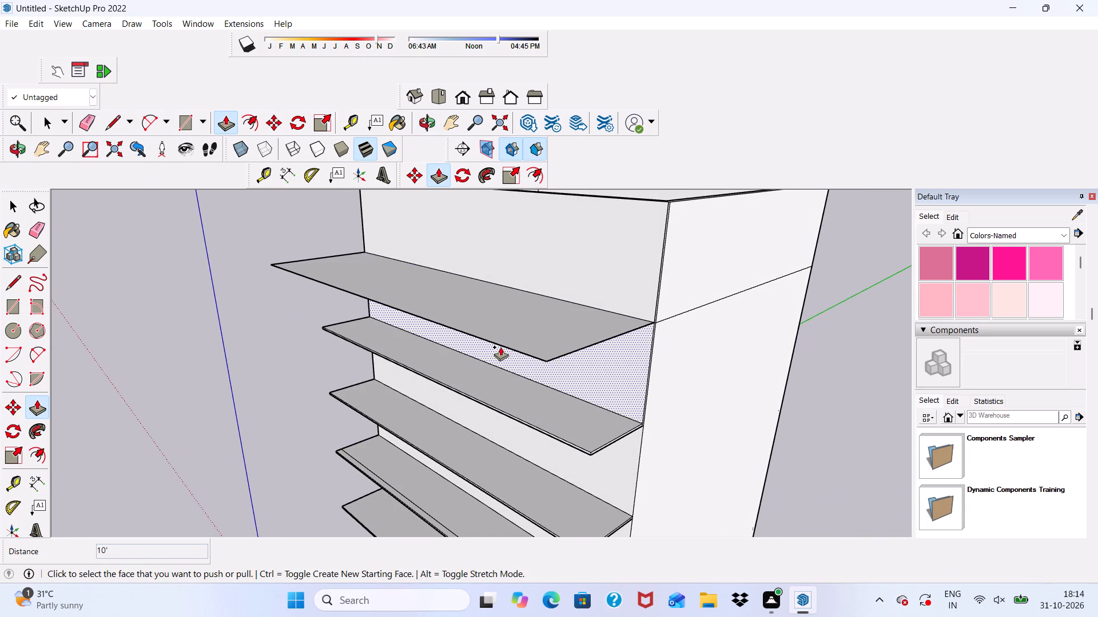
pyautogui.scroll(3, 500, 348)
pyautogui.scroll(-1, 540, 319)
pyautogui.click(547, 315)
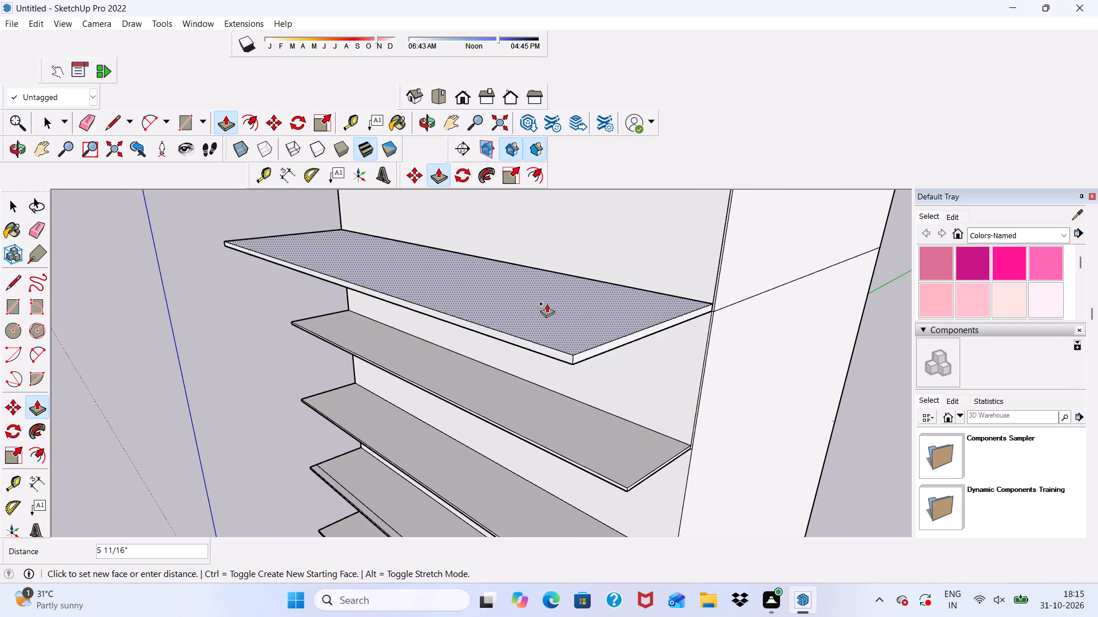
pyautogui.press('3')
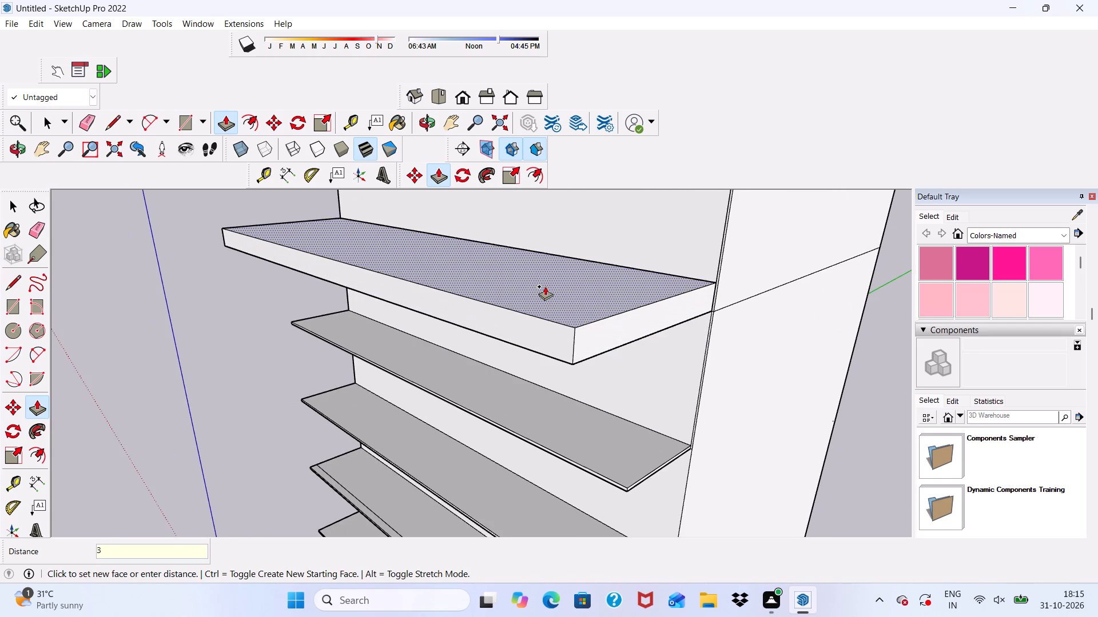
pyautogui.hotkey('shift', '"')
pyautogui.press('Return')
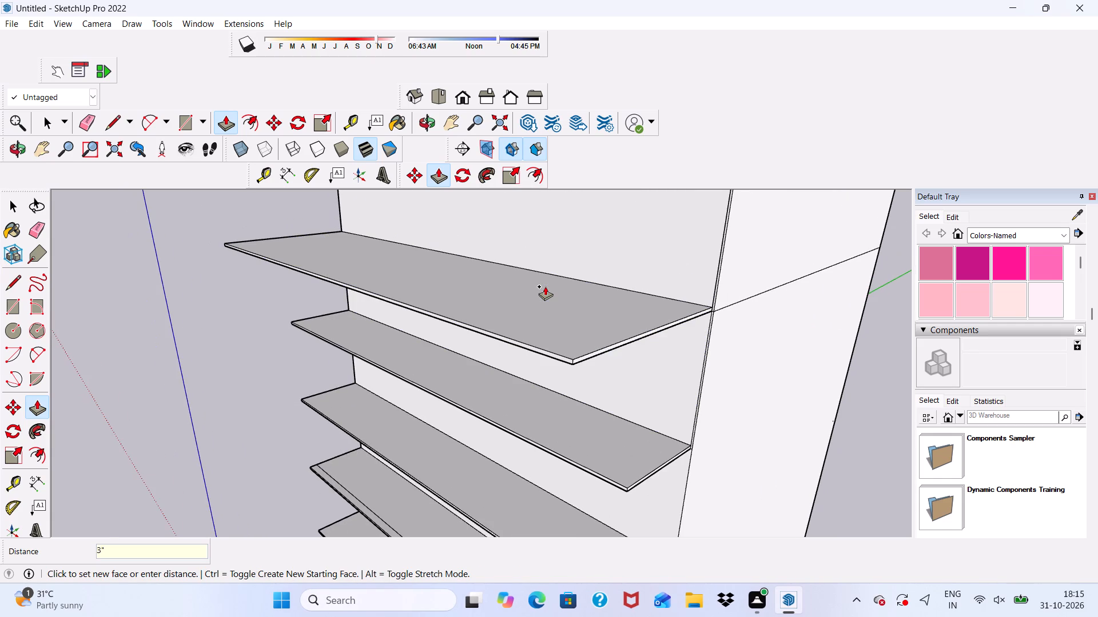
# Push/Pull the front edge face of the uppermost projecting slab outward by about 6' 2".
pyautogui.scroll(-7, 545, 316)
pyautogui.scroll(14, 552, 358)
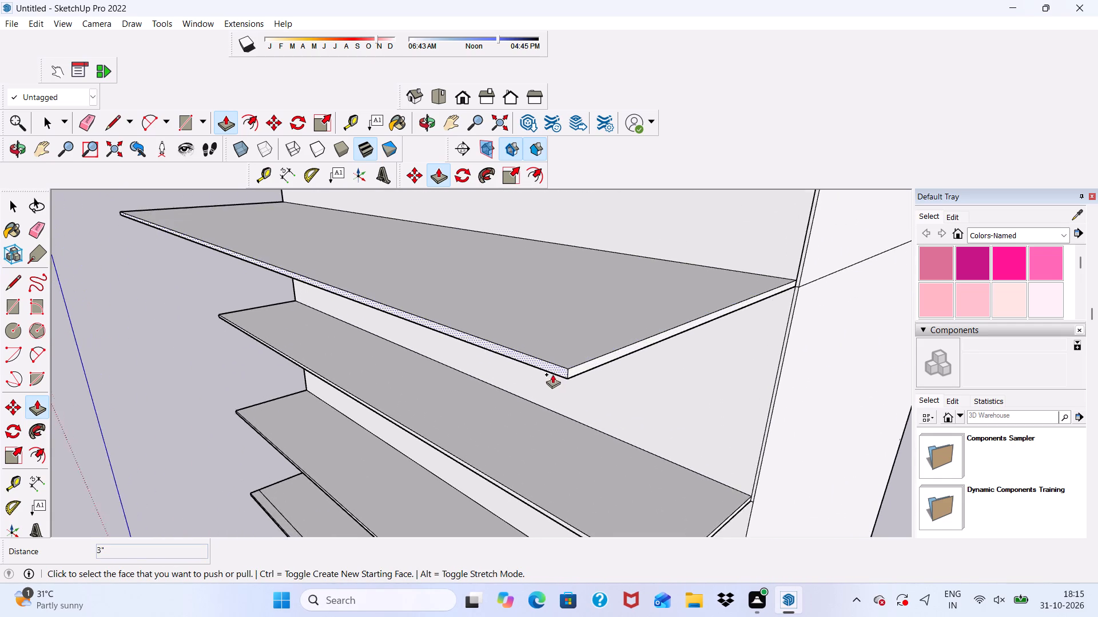
pyautogui.scroll(1, 552, 374)
pyautogui.click(552, 366)
pyautogui.scroll(-7, 459, 380)
pyautogui.scroll(3, 629, 538)
pyautogui.scroll(1, 580, 504)
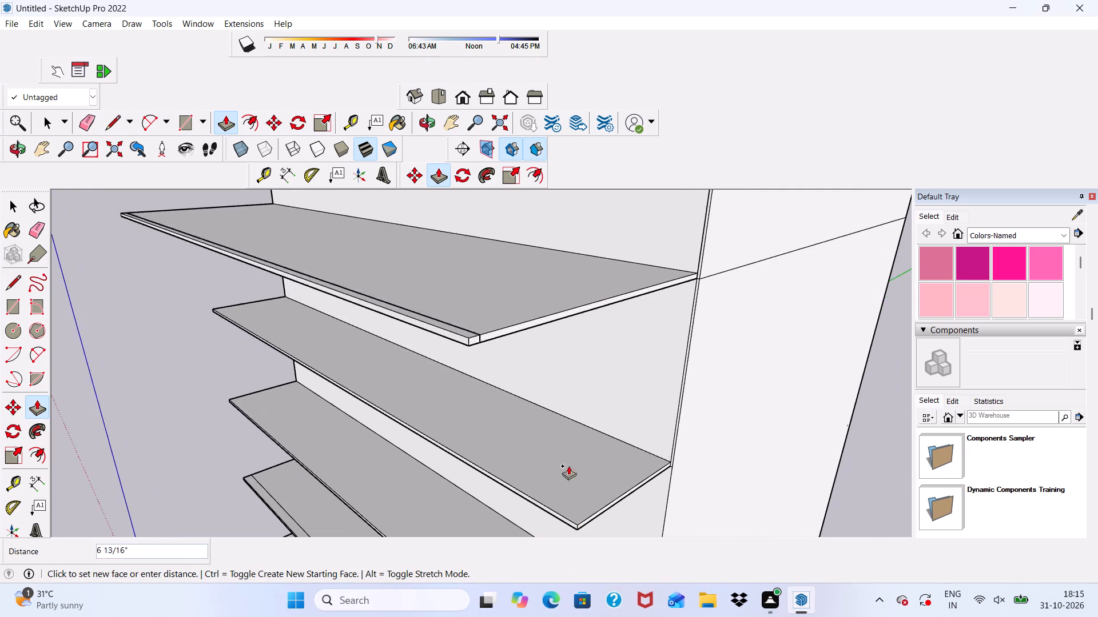
pyautogui.scroll(-3, 570, 380)
pyautogui.scroll(5, 571, 459)
pyautogui.scroll(-1, 571, 462)
pyautogui.scroll(6, 571, 495)
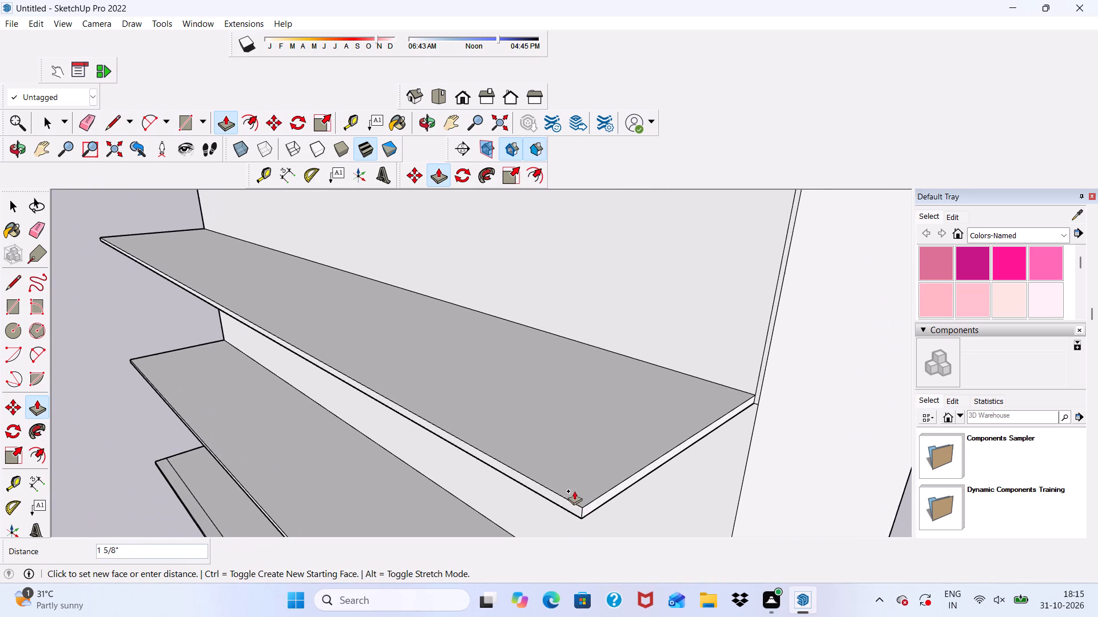
pyautogui.scroll(1, 574, 491)
pyautogui.click(574, 500)
pyautogui.scroll(-13, 563, 462)
pyautogui.moveTo(560, 424); pyautogui.dragTo(568, 470, button='middle')
pyautogui.scroll(-1, 568, 468)
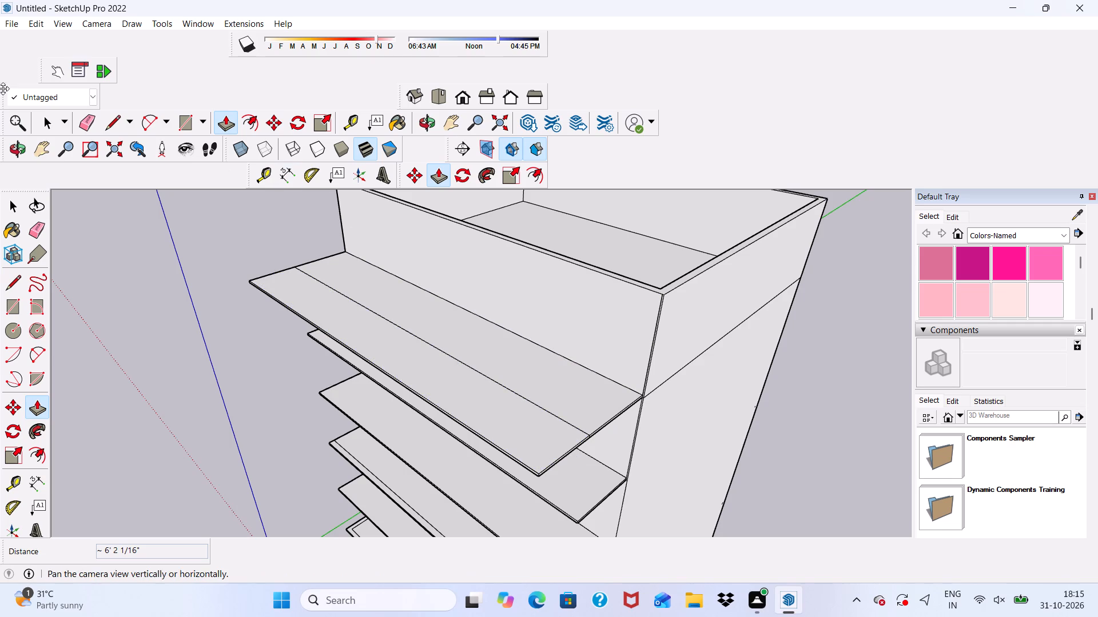
pyautogui.press('space')
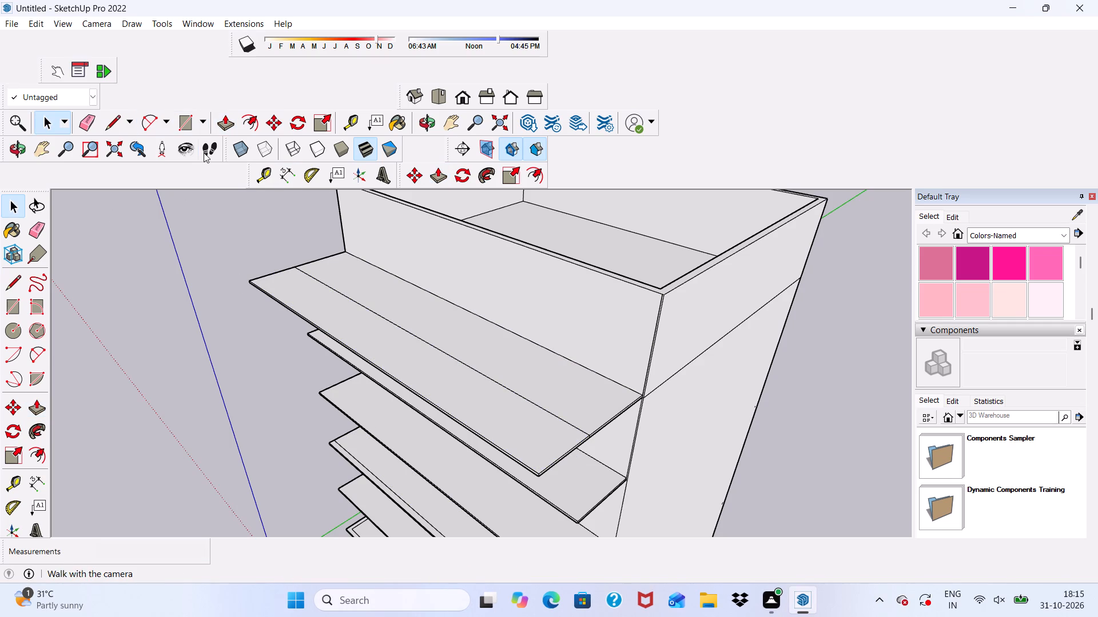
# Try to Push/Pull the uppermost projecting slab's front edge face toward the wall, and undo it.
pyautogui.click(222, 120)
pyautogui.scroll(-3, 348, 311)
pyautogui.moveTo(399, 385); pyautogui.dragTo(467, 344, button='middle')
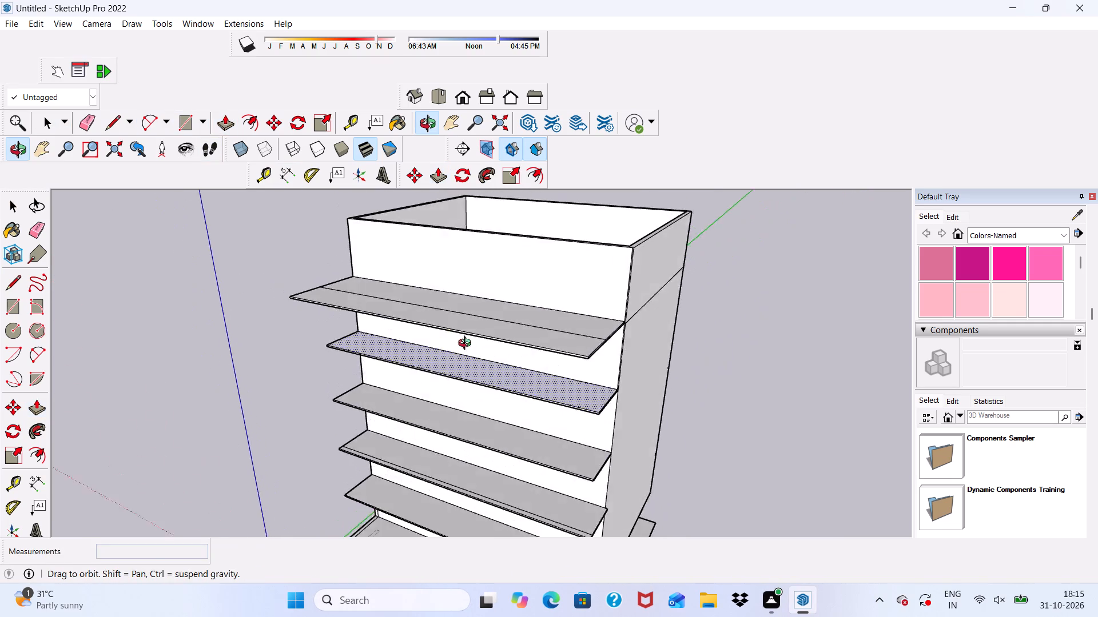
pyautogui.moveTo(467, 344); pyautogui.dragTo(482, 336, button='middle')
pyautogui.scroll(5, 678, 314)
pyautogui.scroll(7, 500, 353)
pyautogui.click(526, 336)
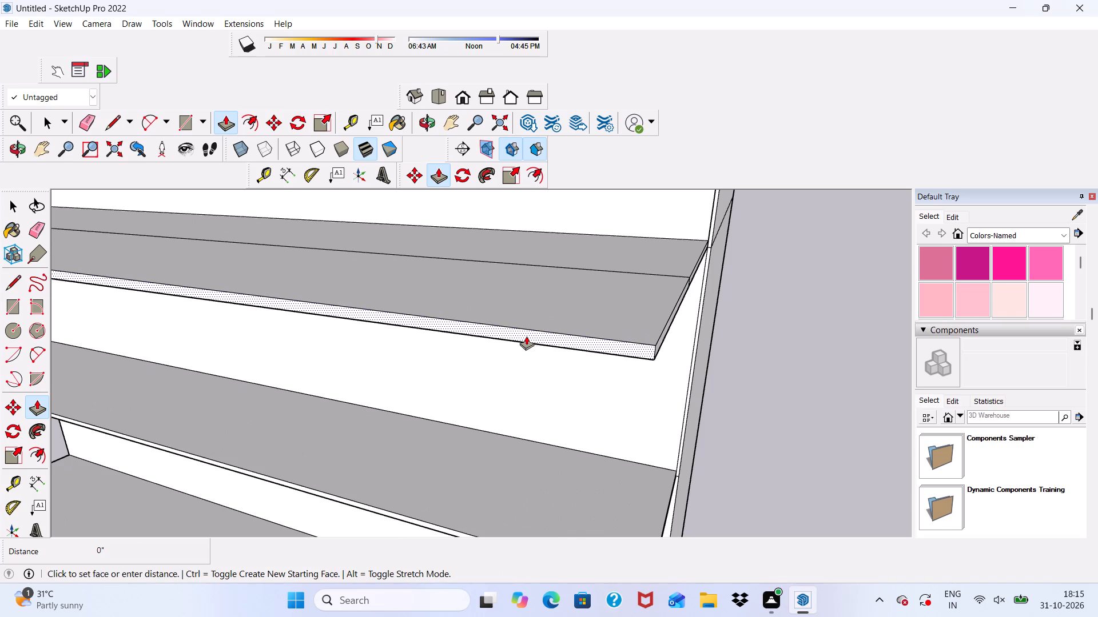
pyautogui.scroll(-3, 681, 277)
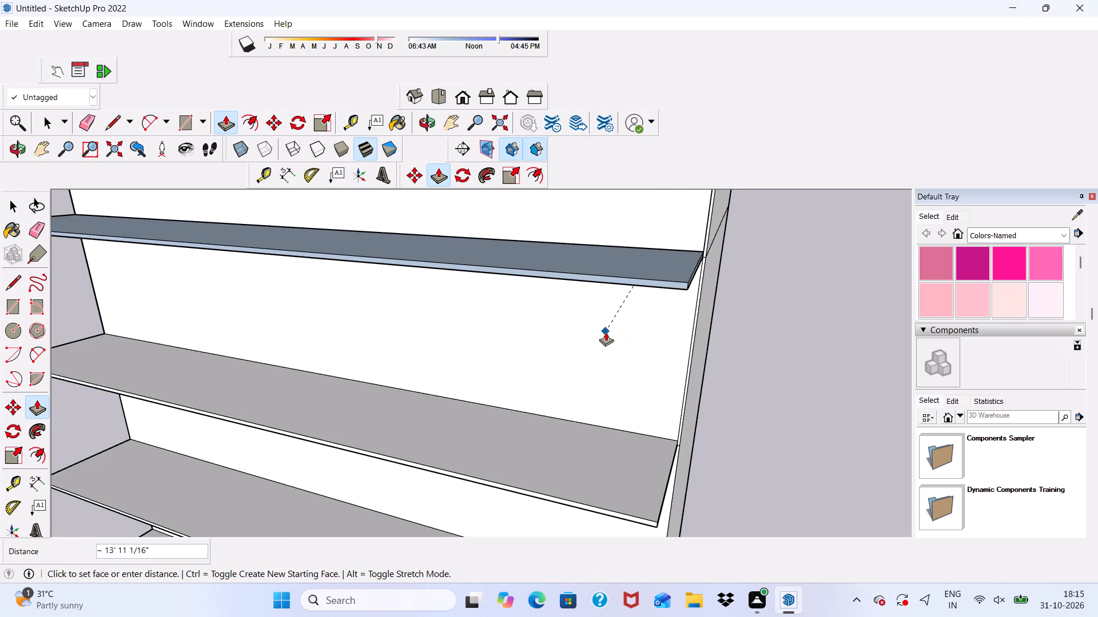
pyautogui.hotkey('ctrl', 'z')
# Examine the uppermost projecting slab and the top storey from the side, above and front.
pyautogui.scroll(3, 606, 323)
pyautogui.scroll(-5, 636, 322)
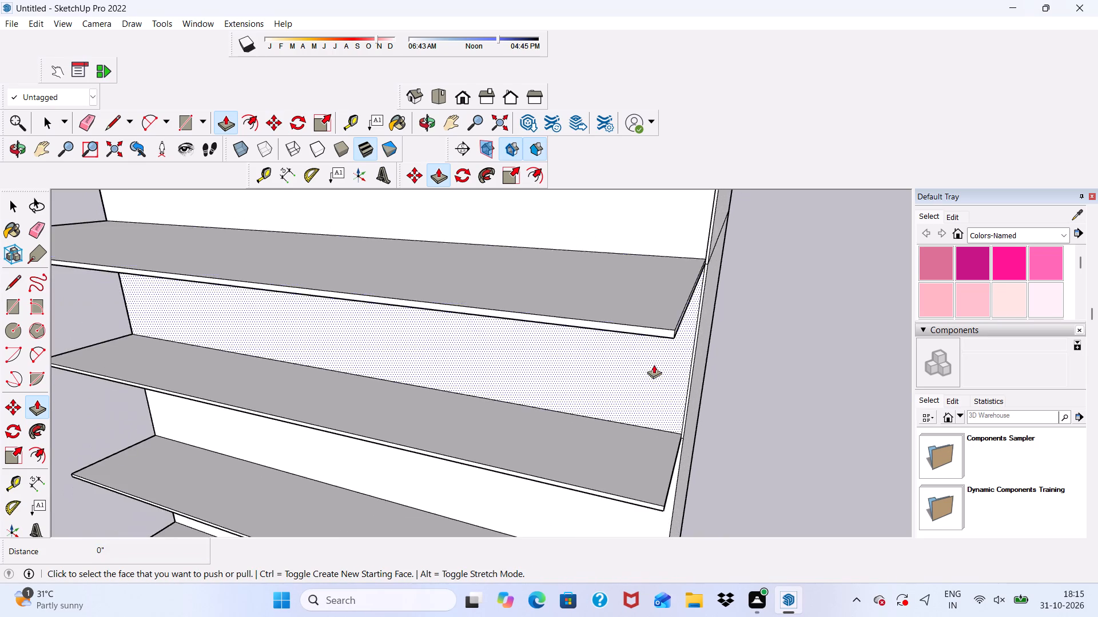
pyautogui.moveTo(654, 364); pyautogui.dragTo(480, 368, button='middle')
pyautogui.scroll(1, 486, 358)
pyautogui.scroll(-5, 488, 345)
pyautogui.moveTo(493, 358); pyautogui.dragTo(594, 375, button='middle')
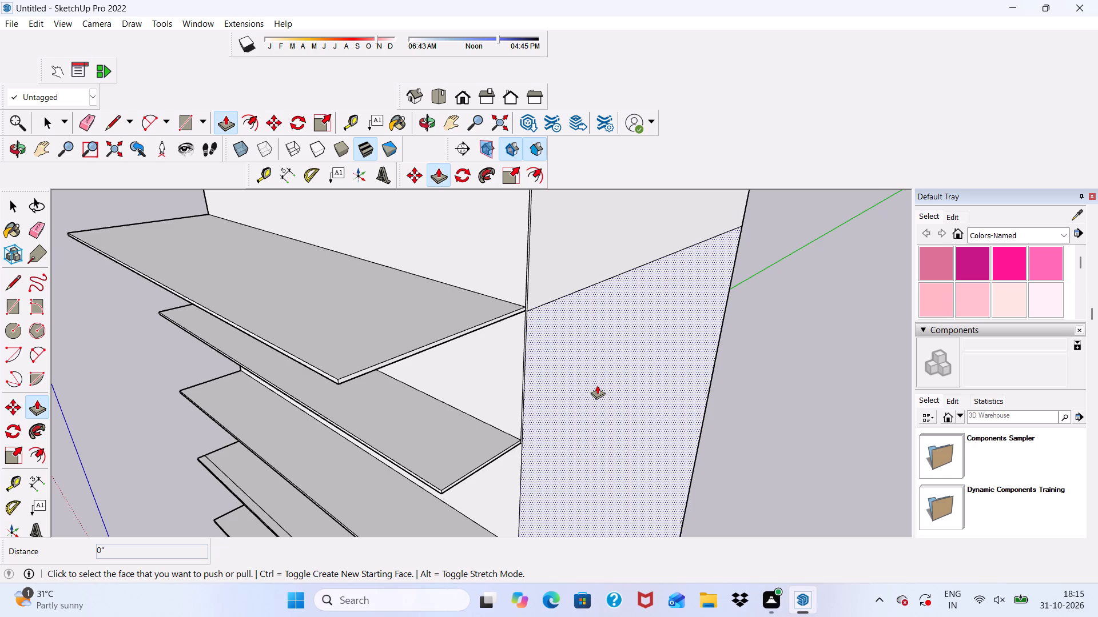
pyautogui.scroll(-2, 635, 463)
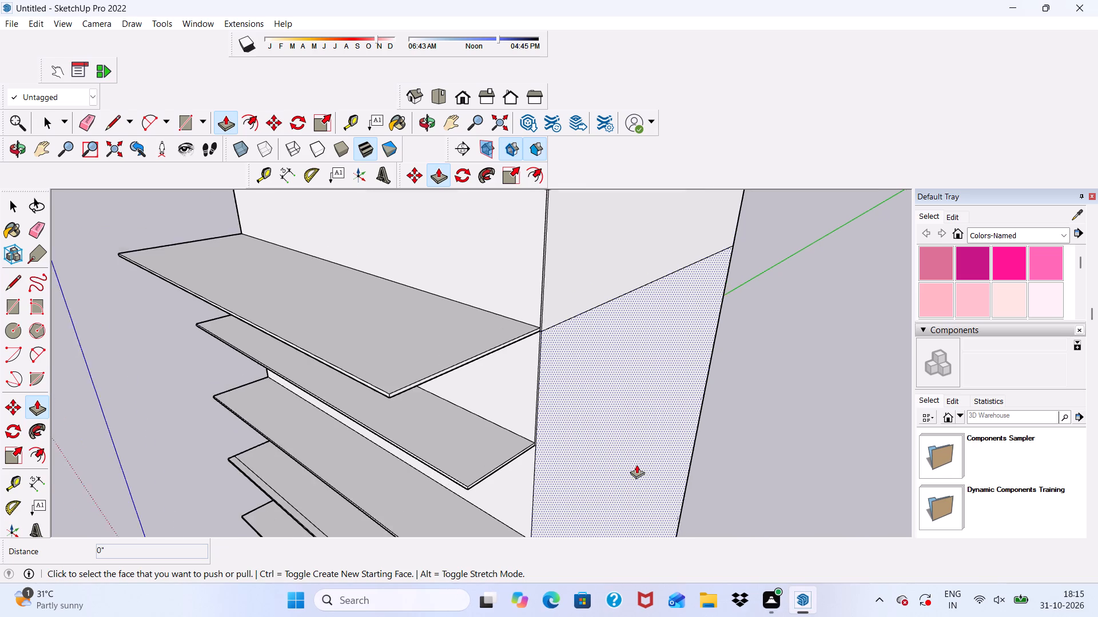
pyautogui.scroll(-2, 636, 464)
pyautogui.scroll(5, 590, 304)
pyautogui.scroll(-2, 590, 304)
pyautogui.moveTo(590, 304); pyautogui.dragTo(575, 407, button='middle')
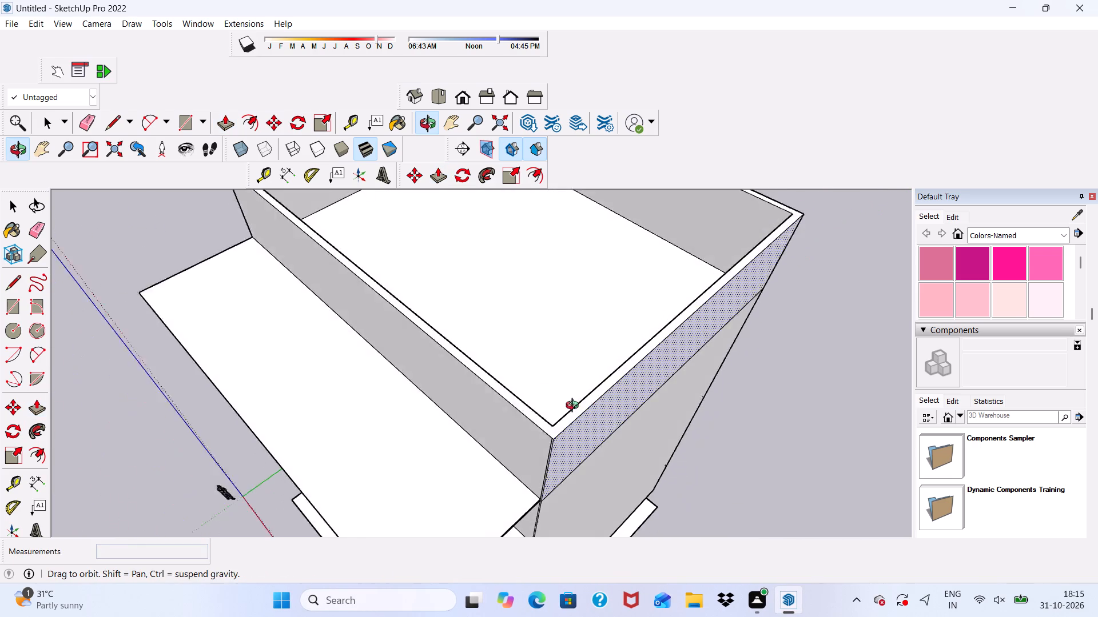
pyautogui.moveTo(575, 407); pyautogui.dragTo(554, 412, button='middle')
pyautogui.scroll(-4, 528, 390)
pyautogui.moveTo(505, 424); pyautogui.dragTo(595, 340, button='middle')
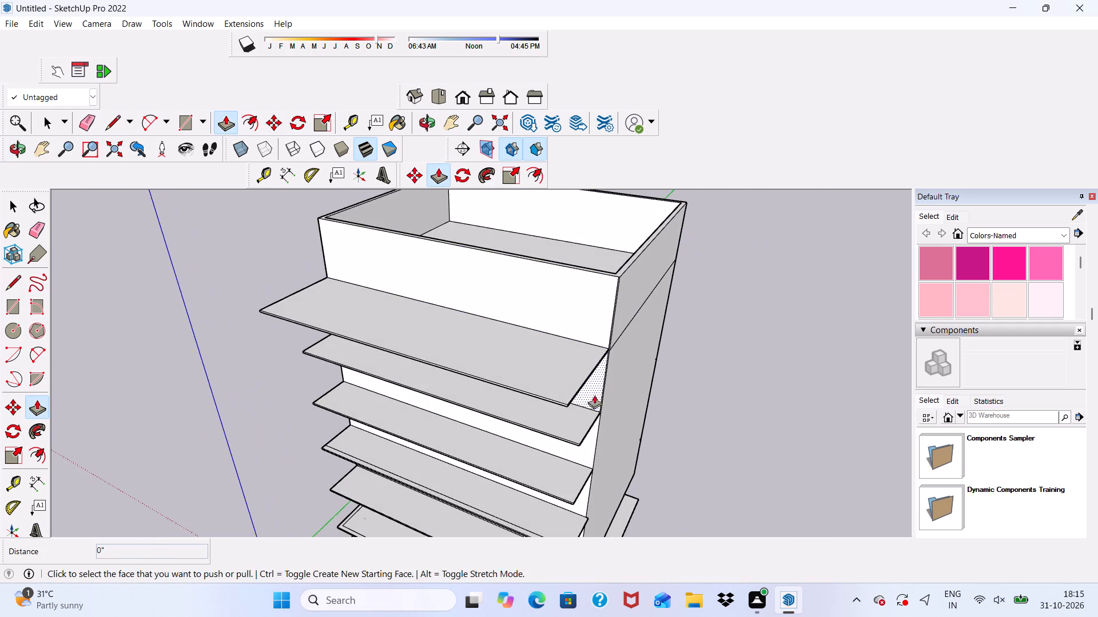
# Push/Pull the uppermost slab's front edge face inward by about 6' 2", keeping the starting face.
pyautogui.scroll(13, 560, 404)
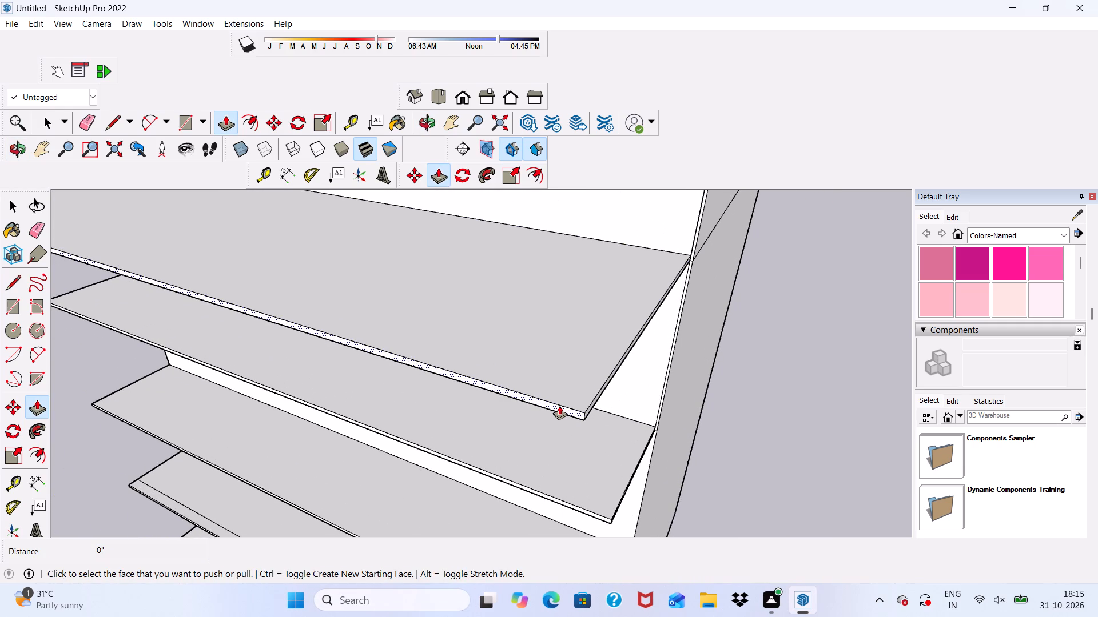
pyautogui.scroll(2, 559, 408)
pyautogui.click(562, 407)
pyautogui.scroll(-4, 499, 423)
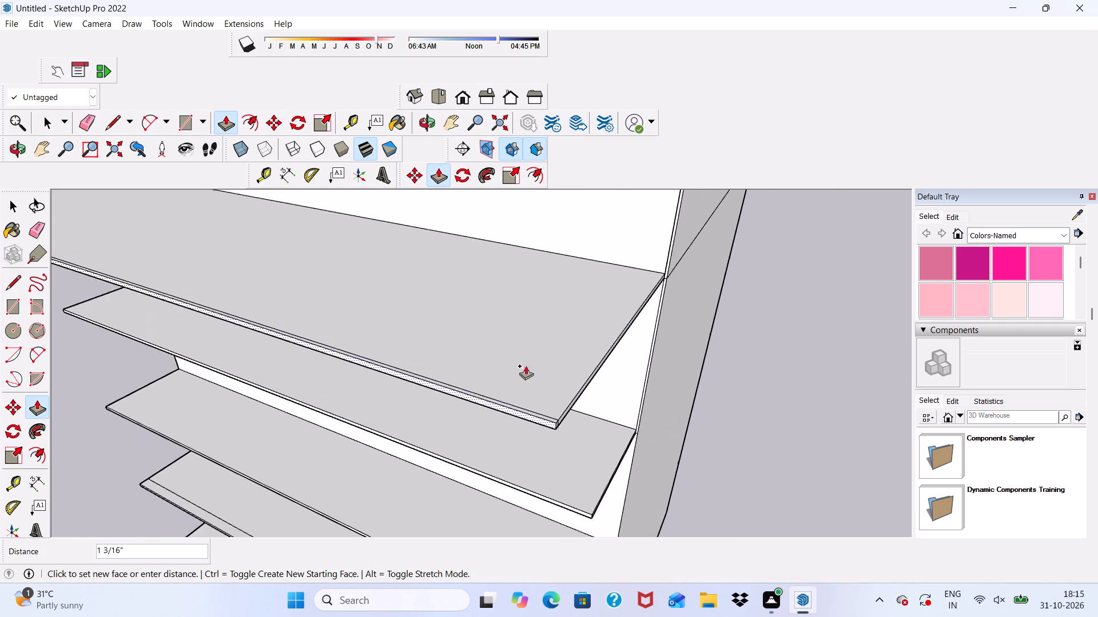
pyautogui.scroll(-5, 508, 295)
pyautogui.scroll(6, 604, 502)
pyautogui.scroll(3, 507, 371)
pyautogui.scroll(6, 436, 390)
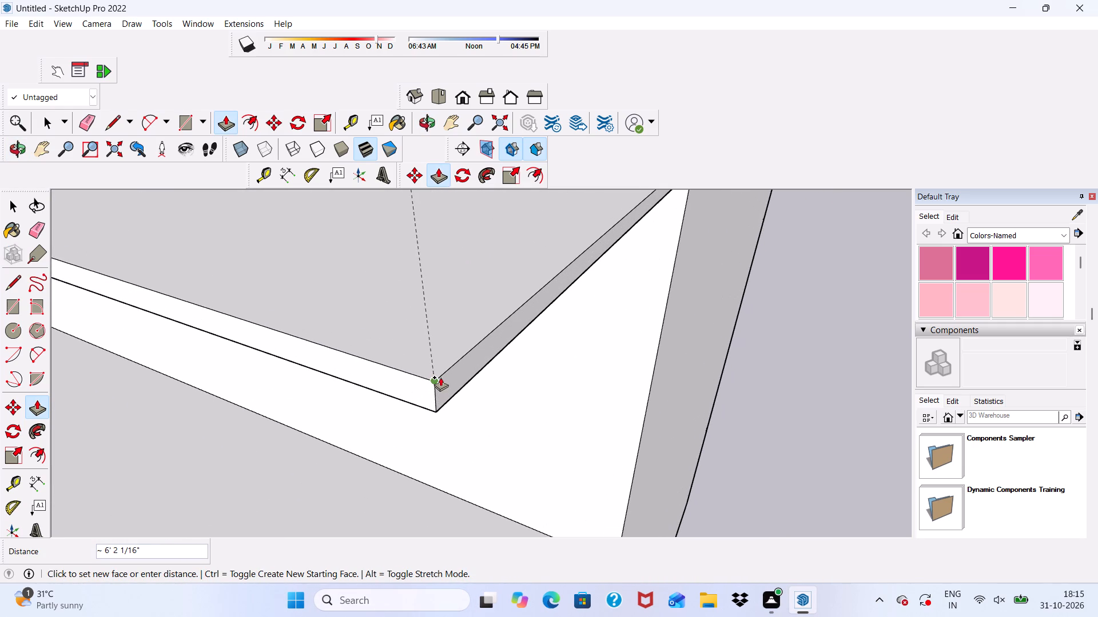
pyautogui.click(440, 377)
# Examine the uppermost slab and the projecting slabs below it from above and the front.
pyautogui.scroll(-8, 441, 377)
pyautogui.moveTo(563, 394); pyautogui.dragTo(568, 467, button='middle')
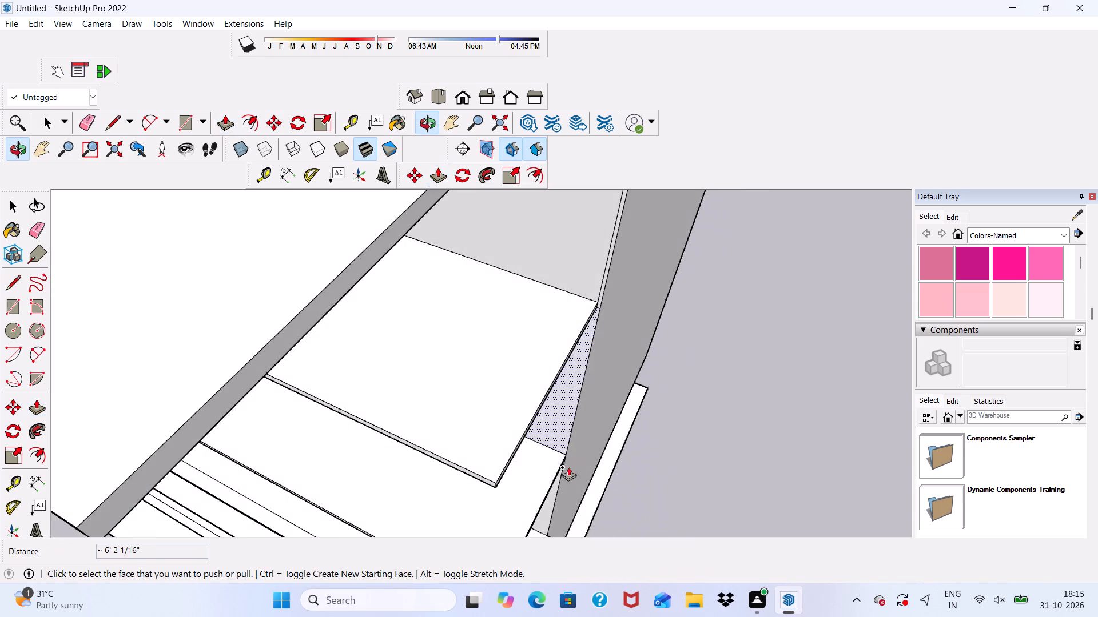
pyautogui.scroll(-9, 534, 395)
pyautogui.moveTo(562, 430); pyautogui.dragTo(617, 395, button='middle')
pyautogui.press('space')
pyautogui.scroll(1, 628, 388)
pyautogui.scroll(-4, 630, 379)
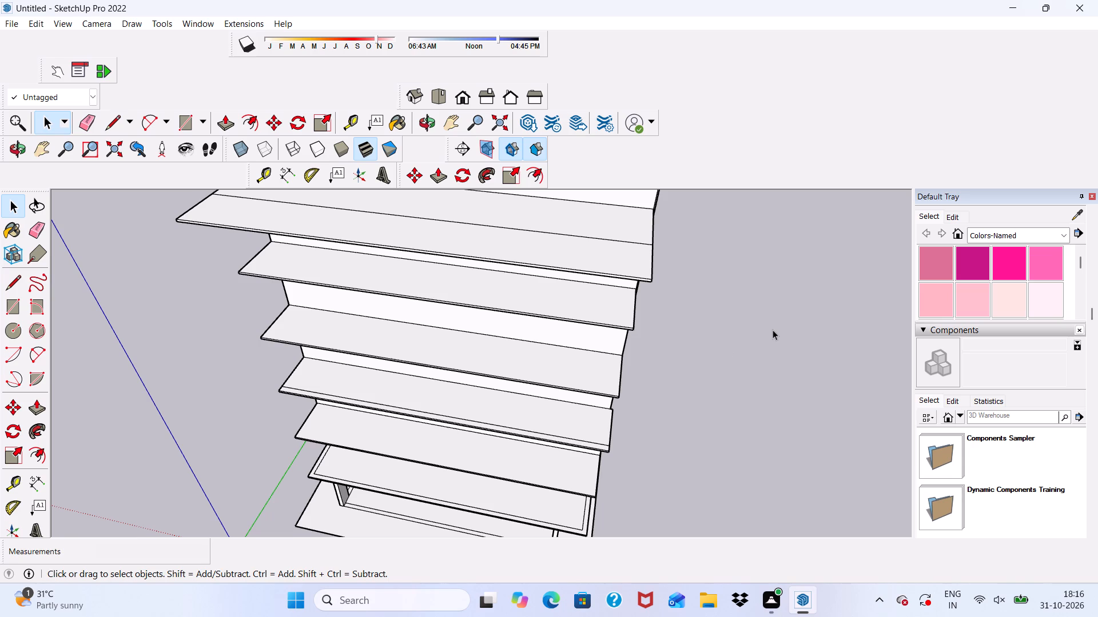
pyautogui.scroll(-1, 994, 616)
pyautogui.scroll(-2, 21, 478)
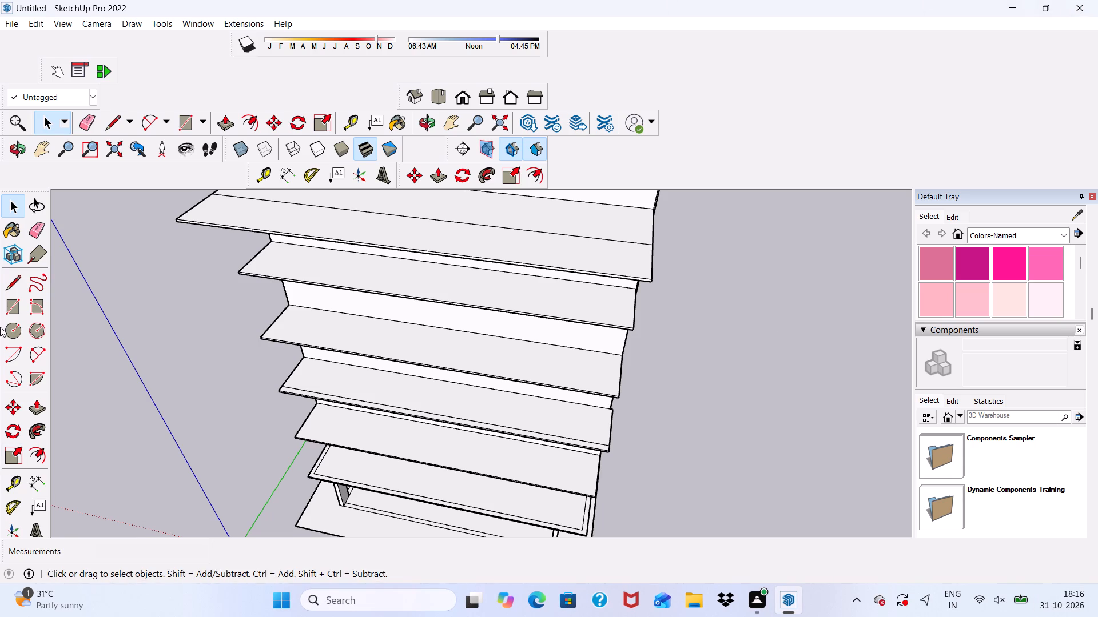
# Push/Pull the uppermost slab's front edge face inward by about 6' 2" to the dividing line.
pyautogui.scroll(1, 256, 170)
pyautogui.click(225, 116)
pyautogui.scroll(-2, 226, 163)
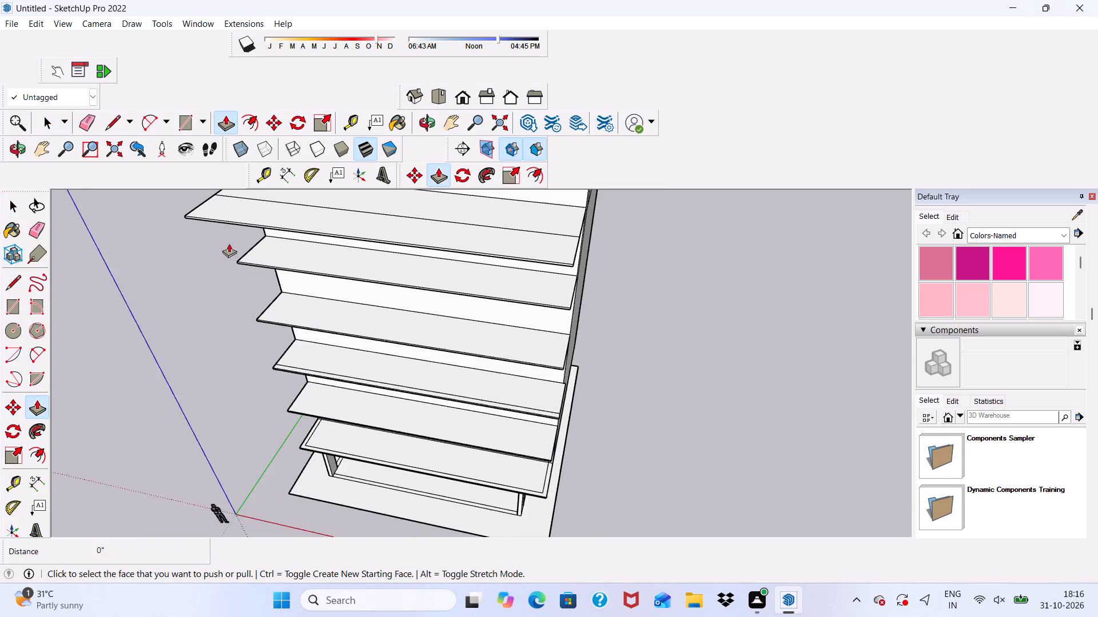
pyautogui.scroll(-3, 229, 243)
pyautogui.scroll(1, 240, 258)
pyautogui.scroll(5, 562, 326)
pyautogui.scroll(5, 558, 239)
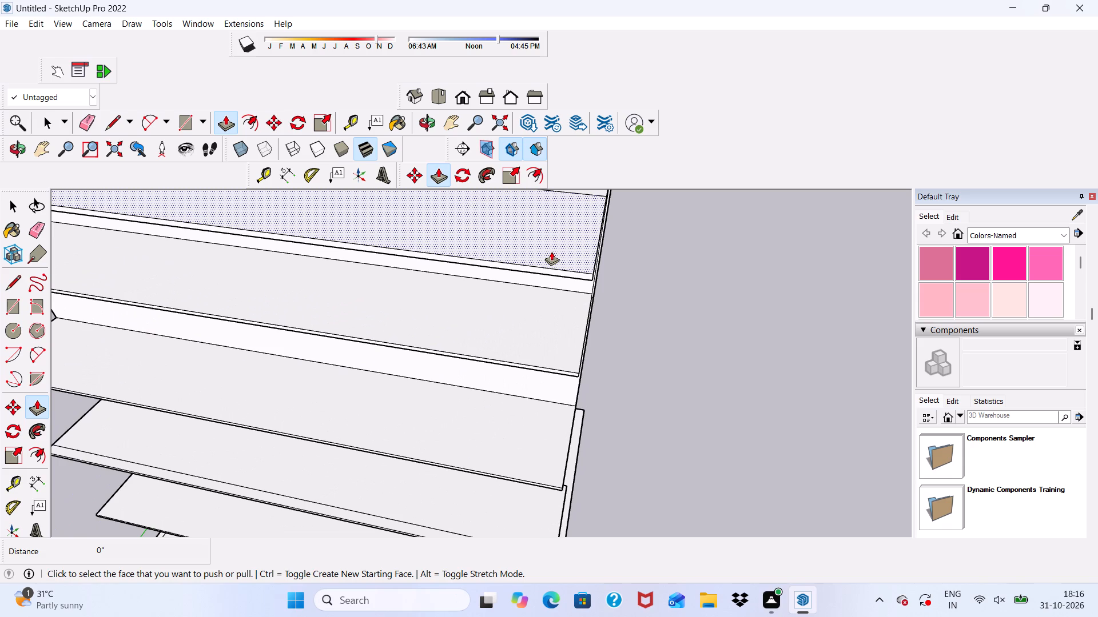
pyautogui.scroll(5, 547, 266)
pyautogui.scroll(-12, 546, 268)
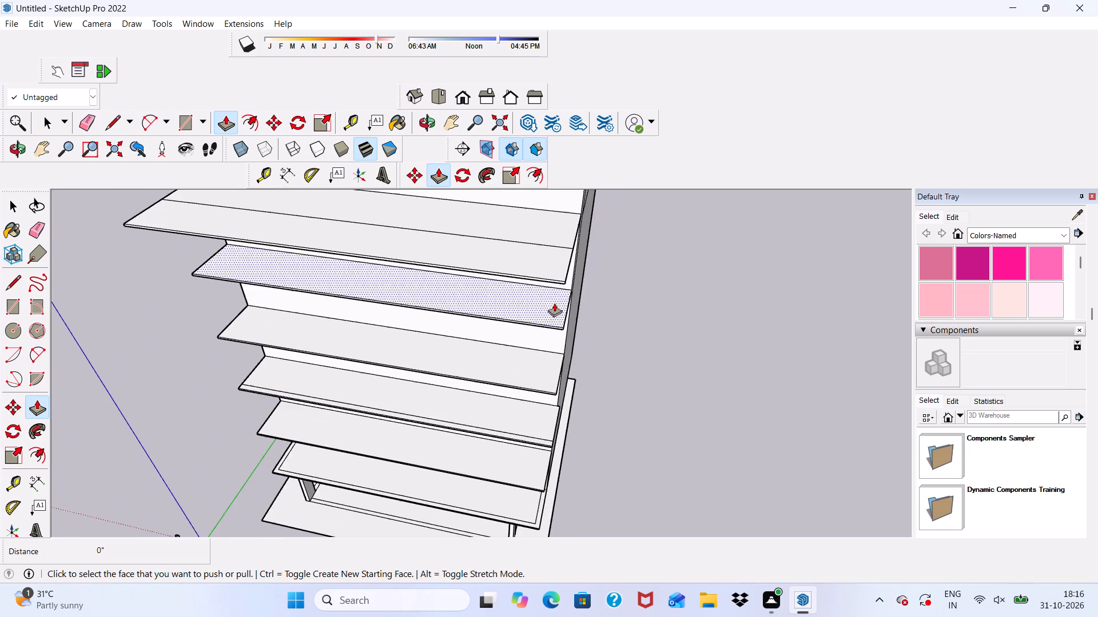
pyautogui.scroll(-8, 554, 303)
pyautogui.scroll(9, 550, 243)
pyautogui.scroll(4, 552, 309)
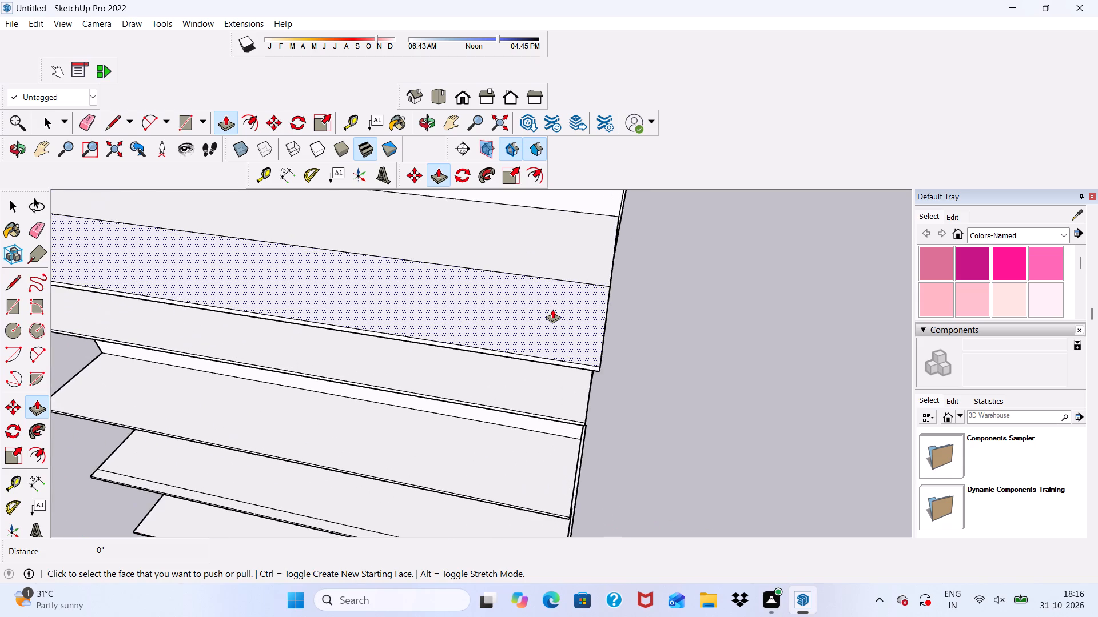
pyautogui.scroll(3, 549, 330)
pyautogui.click(551, 373)
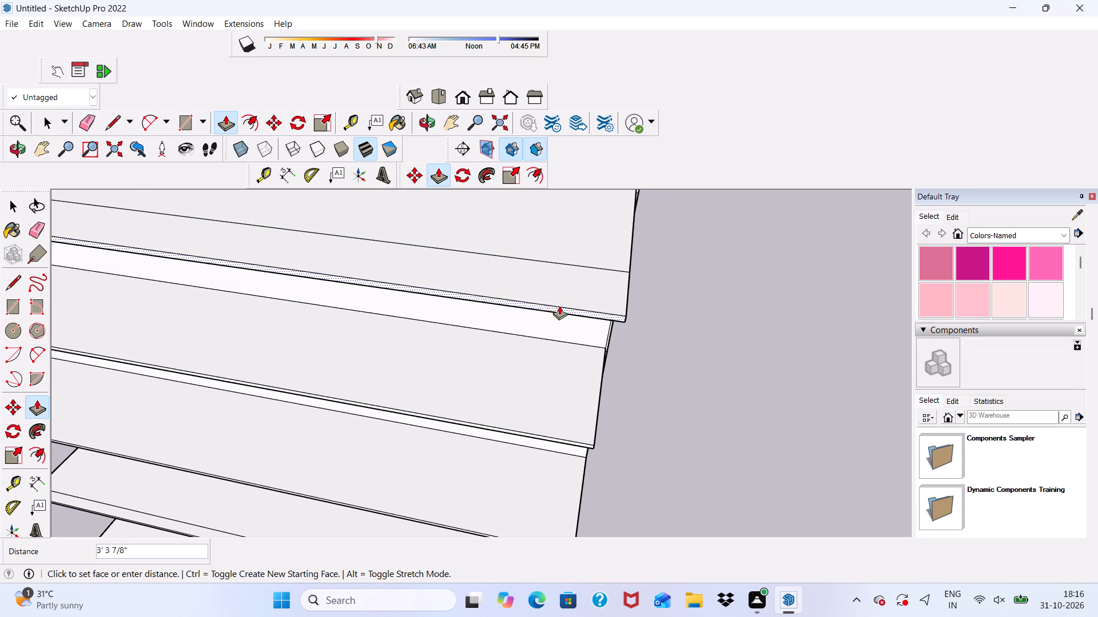
pyautogui.click(580, 269)
# Push/Pull the reversed face seen at the uppermost slab's front edge by 3".
pyautogui.scroll(-3, 576, 271)
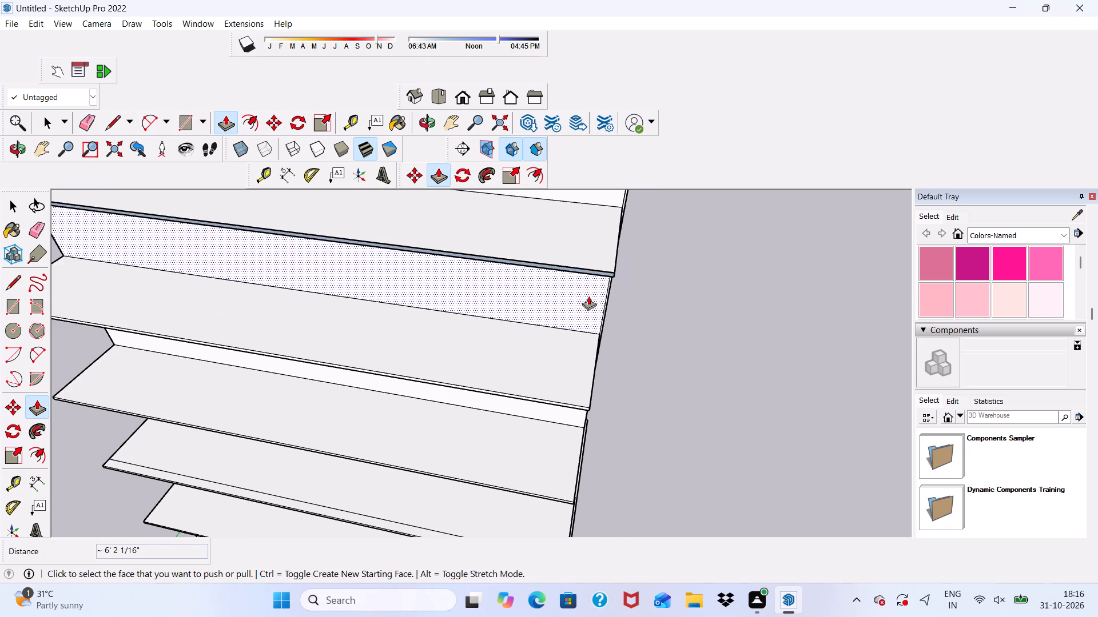
pyautogui.moveTo(589, 296); pyautogui.dragTo(554, 320, button='middle')
pyautogui.scroll(5, 504, 217)
pyautogui.scroll(5, 513, 399)
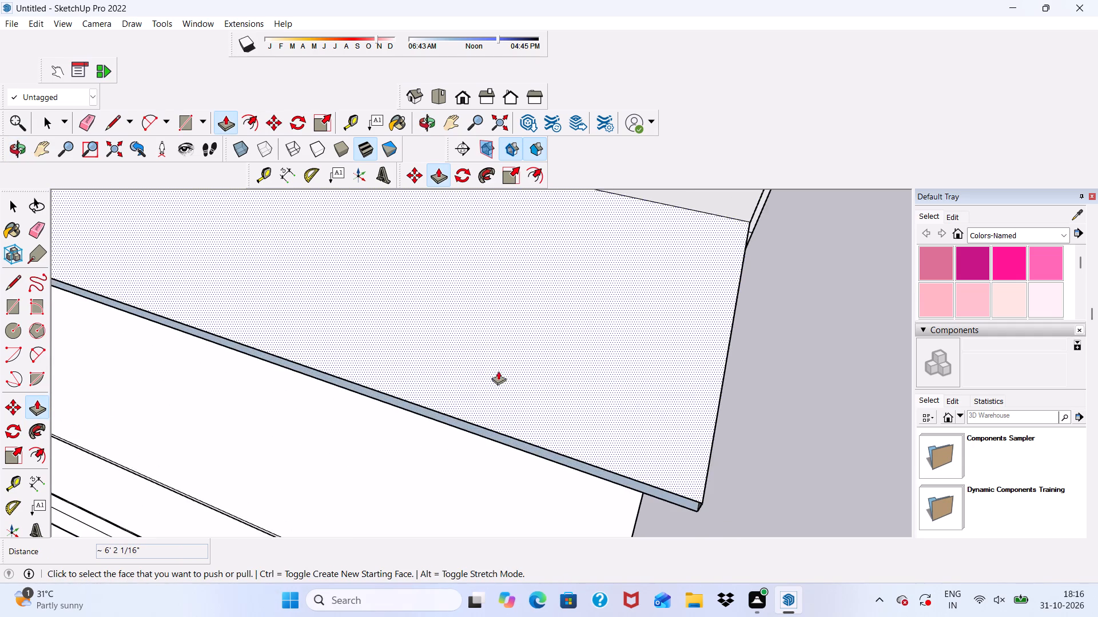
pyautogui.moveTo(498, 370); pyautogui.dragTo(492, 298, button='middle')
pyautogui.scroll(9, 491, 336)
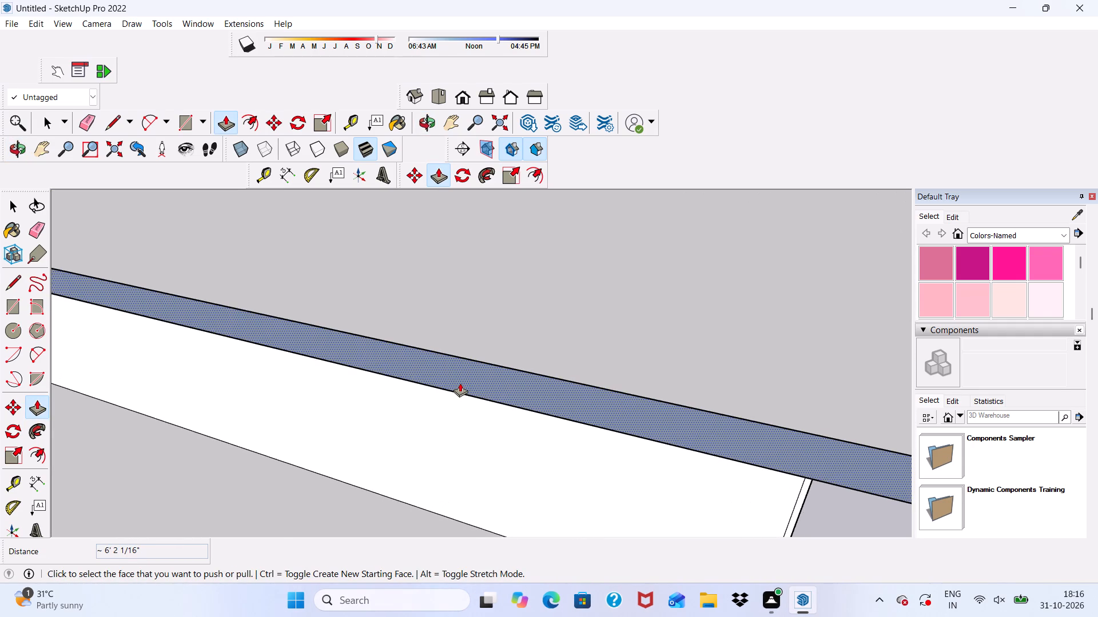
pyautogui.click(460, 383)
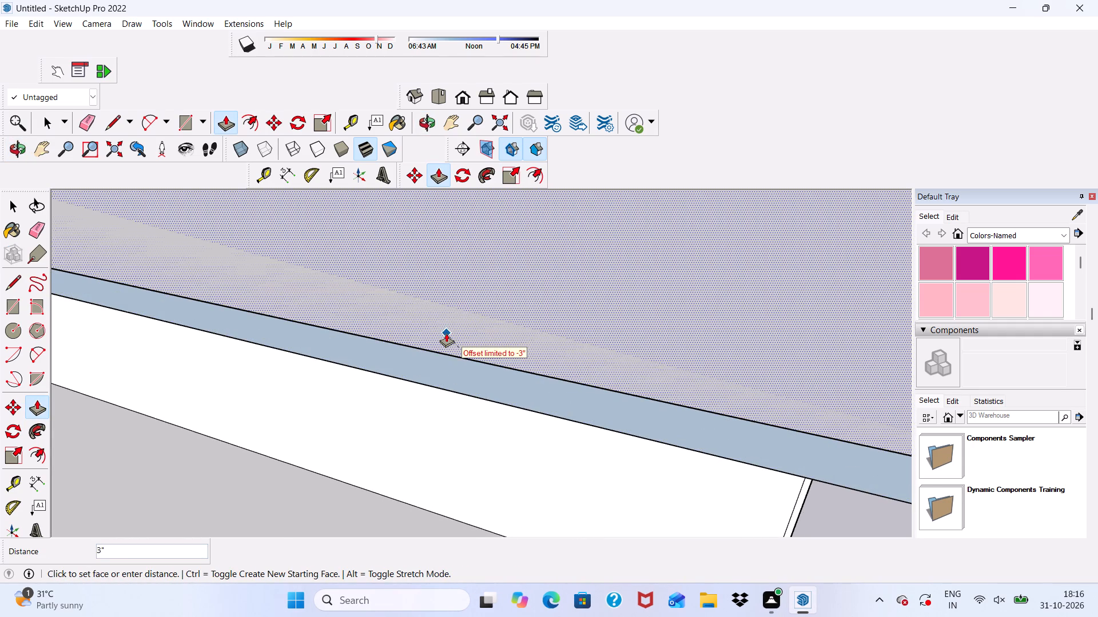
pyautogui.click(449, 327)
# Push/Pull the reversed face of the uppermost slab up 3" to its top edge, keeping the starting face.
pyautogui.scroll(-12, 418, 299)
pyautogui.scroll(2, 558, 304)
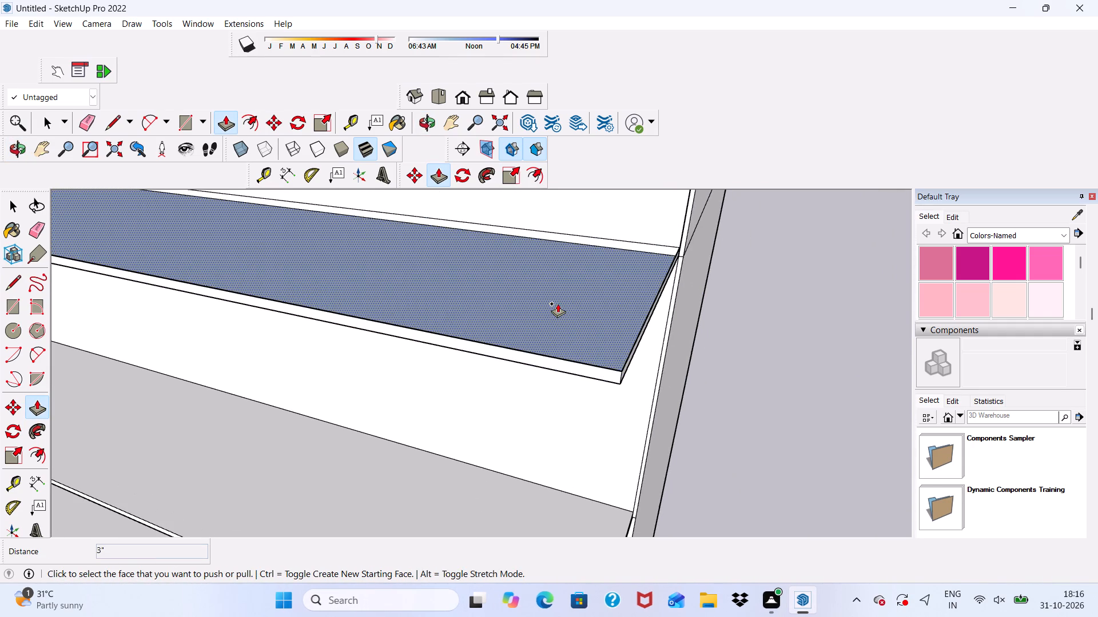
pyautogui.click(558, 303)
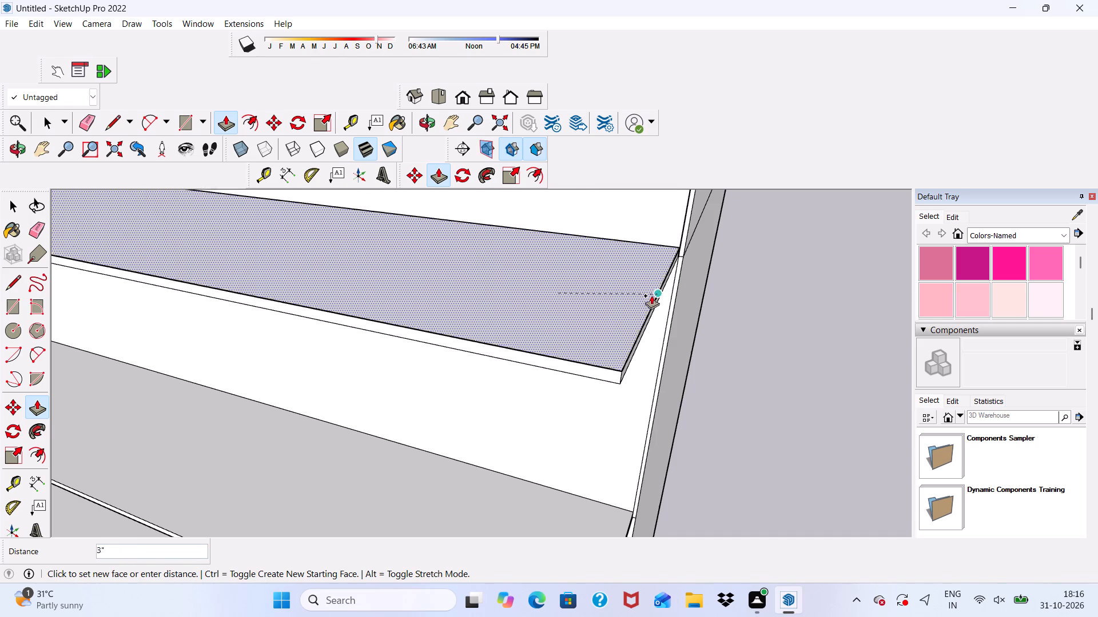
pyautogui.scroll(3, 626, 365)
pyautogui.click(617, 371)
# Examine the uppermost slab's edges and the building's open top storey from both ends.
pyautogui.scroll(-4, 552, 338)
pyautogui.moveTo(550, 372); pyautogui.dragTo(453, 393, button='middle')
pyautogui.scroll(10, 471, 347)
pyautogui.scroll(-8, 485, 350)
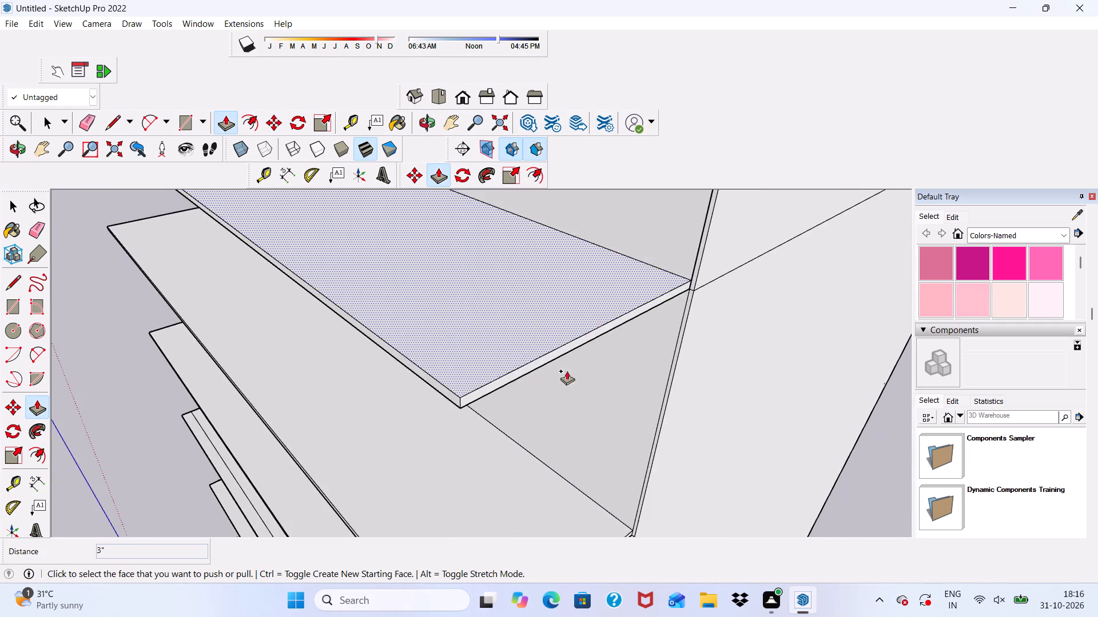
pyautogui.scroll(-4, 567, 371)
pyautogui.moveTo(425, 357); pyautogui.dragTo(754, 429, button='middle')
pyautogui.scroll(-16, 635, 324)
pyautogui.moveTo(523, 428); pyautogui.dragTo(510, 424, button='middle')
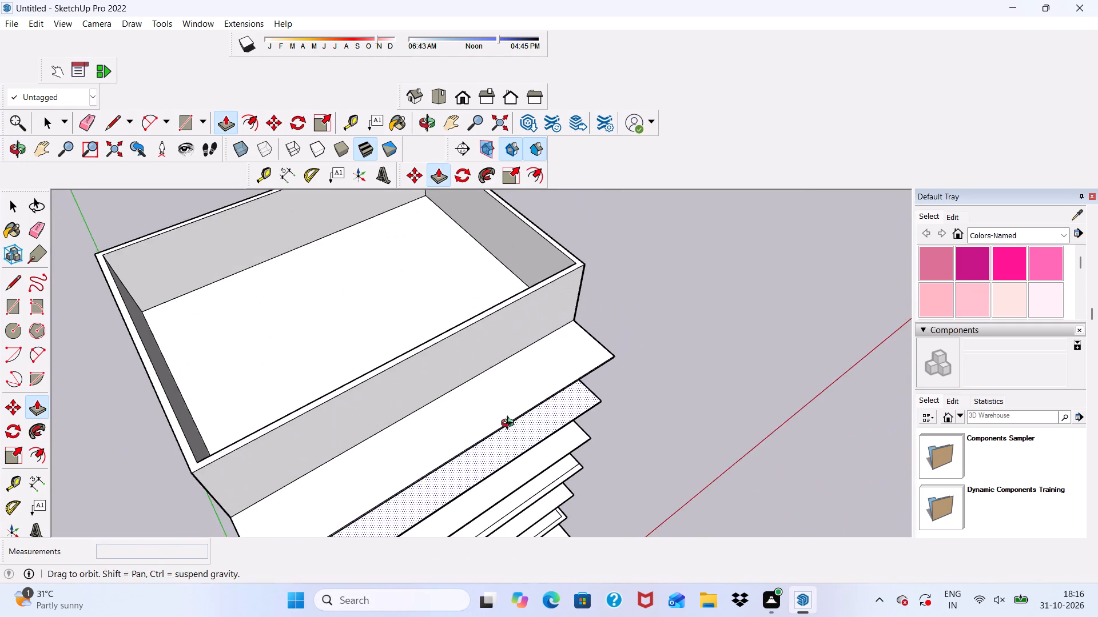
pyautogui.moveTo(510, 424); pyautogui.dragTo(420, 387, button='middle')
pyautogui.scroll(16, 529, 226)
pyautogui.press('space')
# Push/Pull the uppermost slab's end face outward by 3/16" and another 1 1/2", flush with the side wall's outer corner.
pyautogui.moveTo(453, 290); pyautogui.dragTo(237, 256, button='middle')
pyautogui.scroll(1, 488, 278)
pyautogui.scroll(-1, 496, 290)
pyautogui.scroll(1, 266, 256)
pyautogui.scroll(-5, 295, 258)
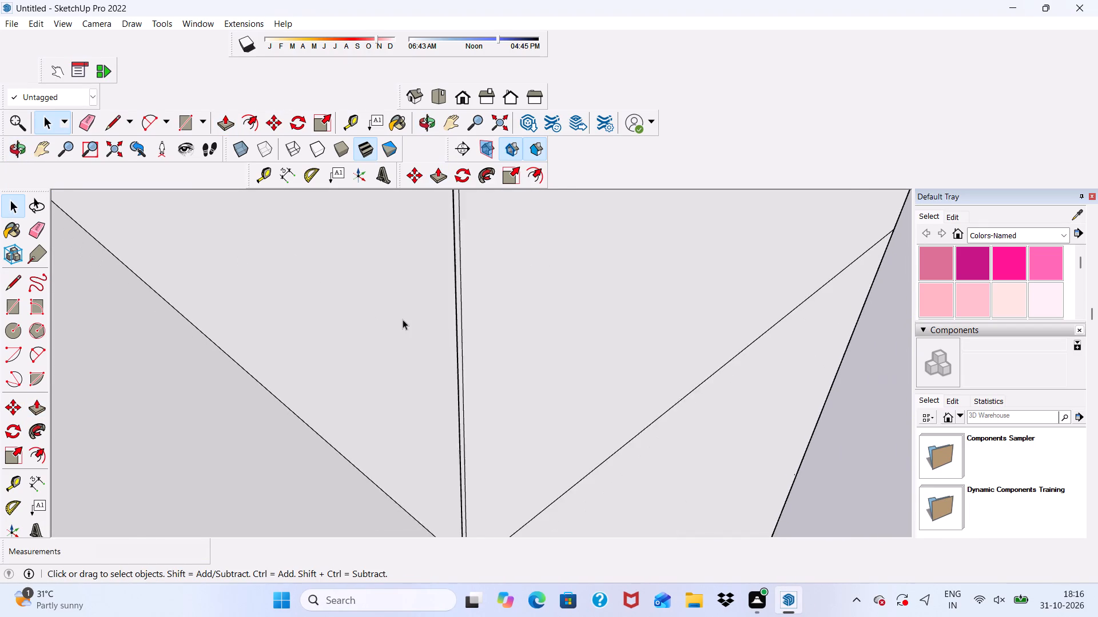
pyautogui.scroll(-4, 403, 319)
pyautogui.scroll(6, 411, 448)
pyautogui.scroll(-5, 417, 305)
pyautogui.scroll(4, 437, 479)
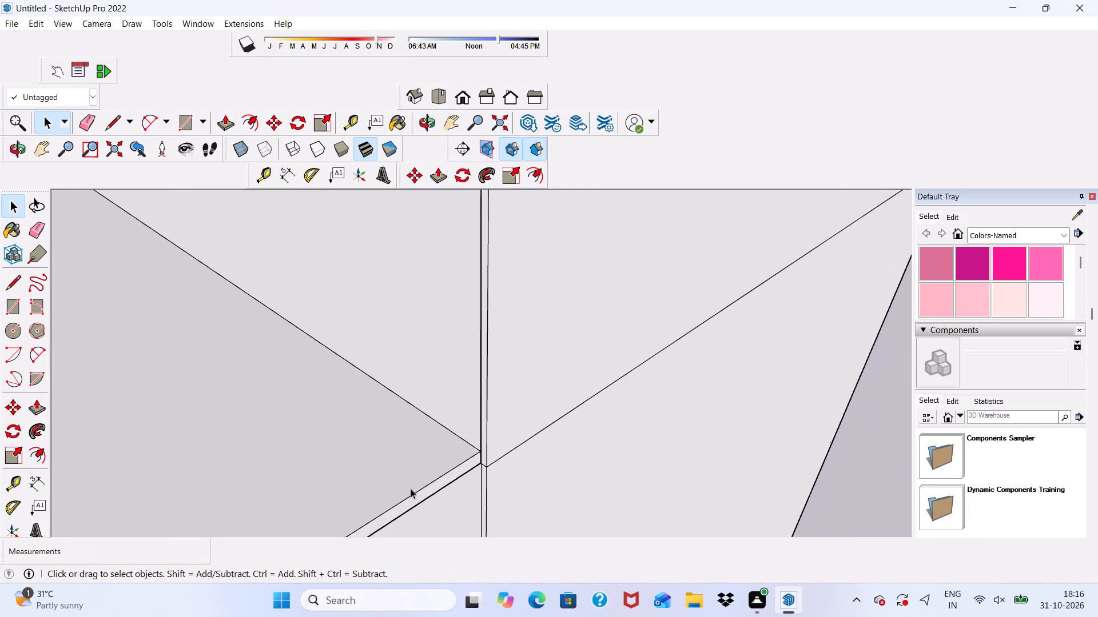
pyautogui.scroll(11, 411, 488)
pyautogui.click(440, 456)
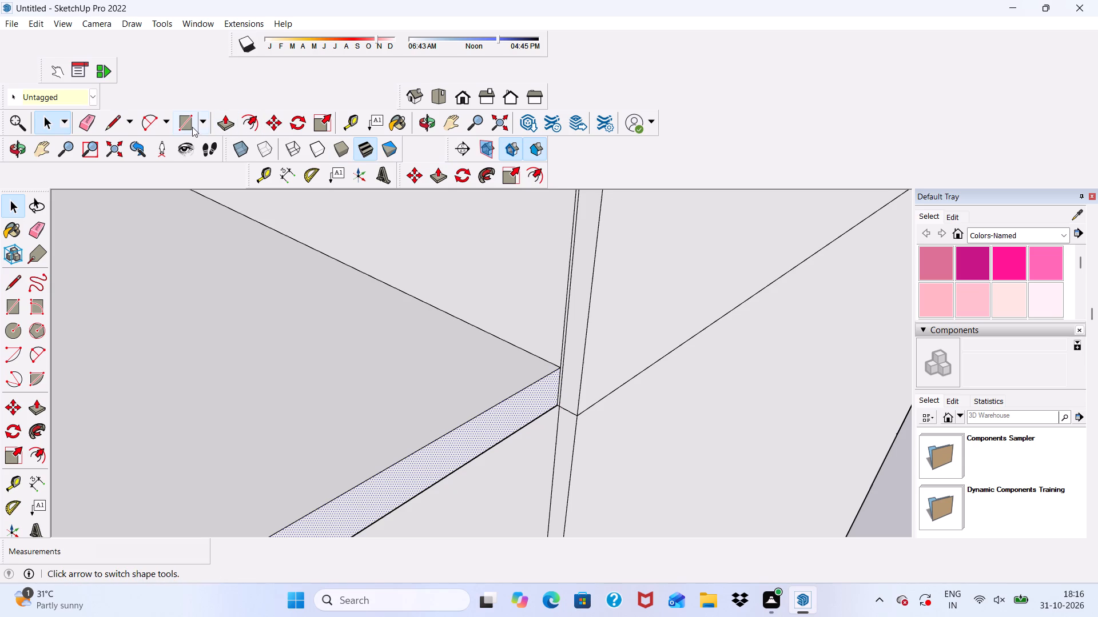
pyautogui.click(223, 122)
pyautogui.click(501, 412)
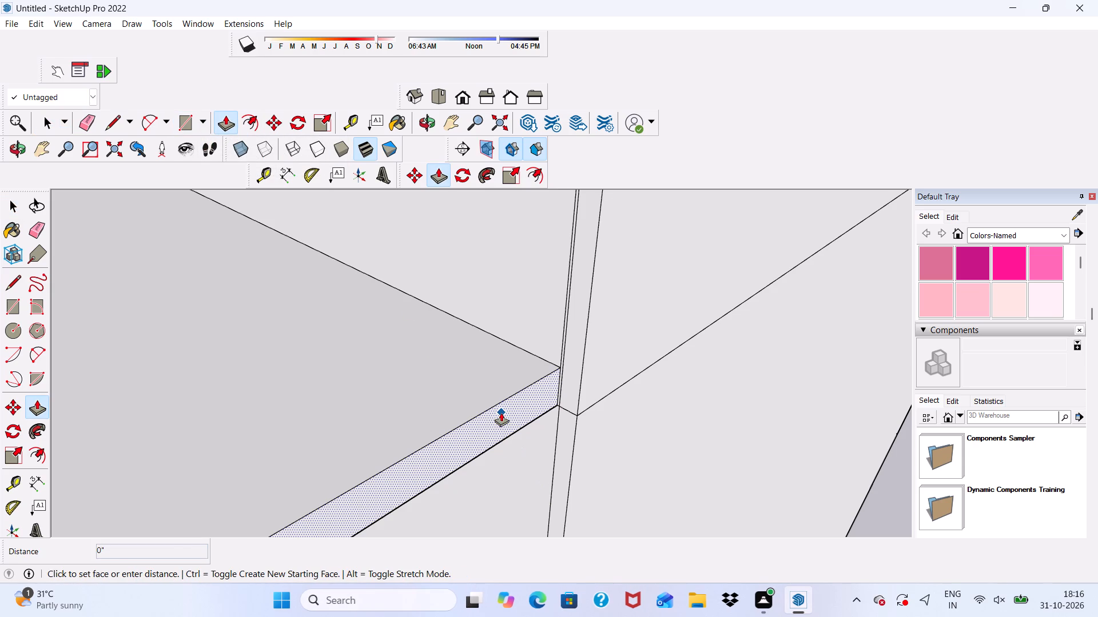
pyautogui.click(534, 380)
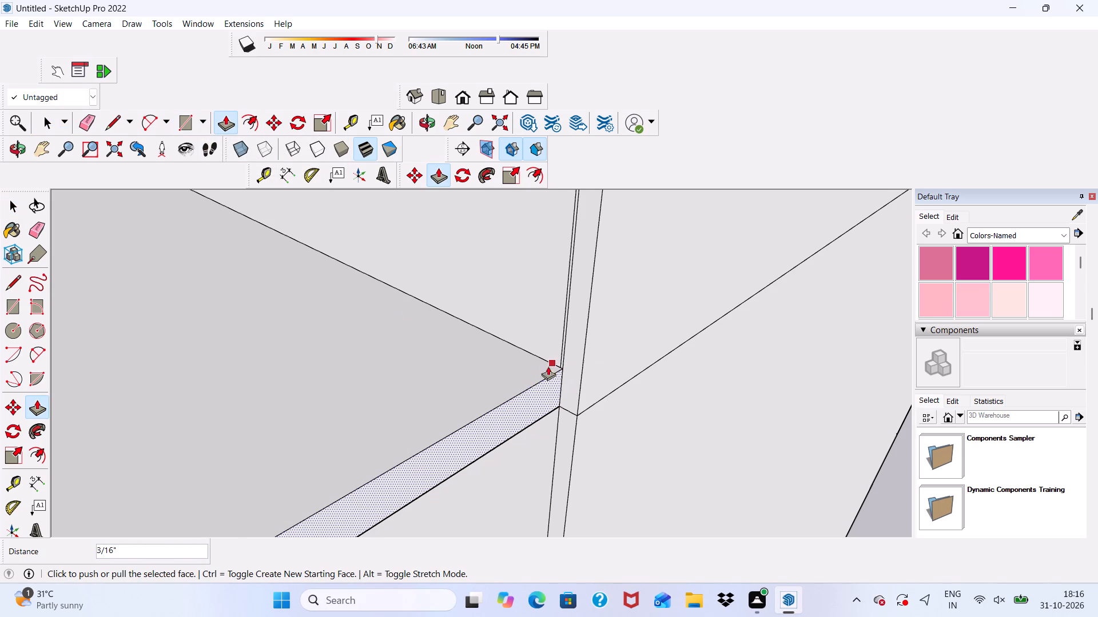
pyautogui.scroll(2, 540, 376)
pyautogui.click(525, 398)
pyautogui.click(588, 340)
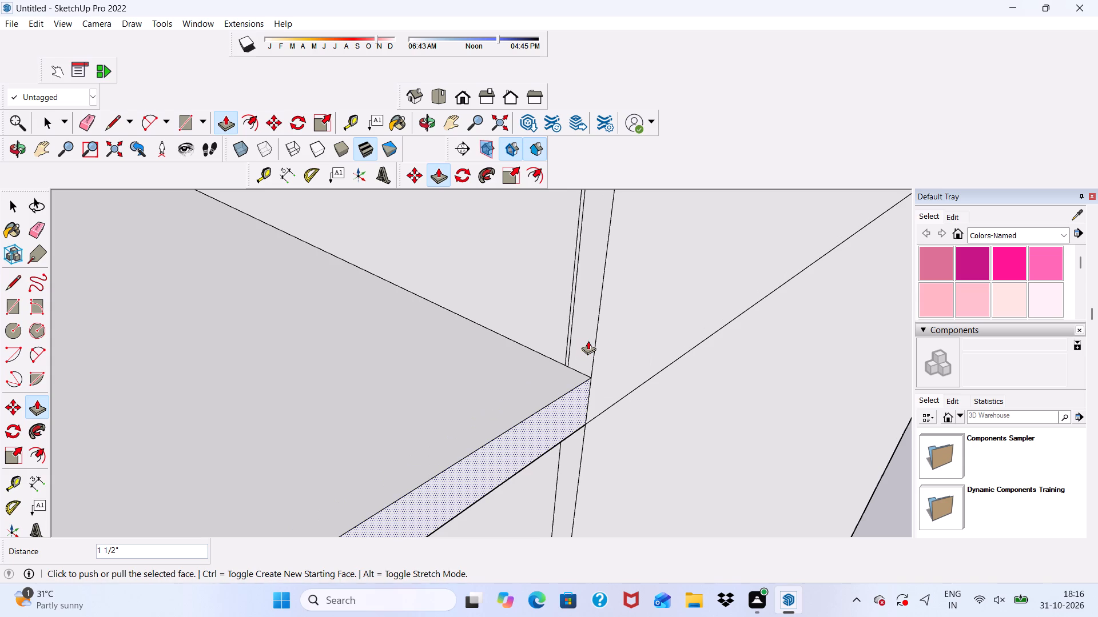
pyautogui.scroll(-19, 588, 340)
pyautogui.moveTo(564, 380); pyautogui.dragTo(625, 297, button='middle')
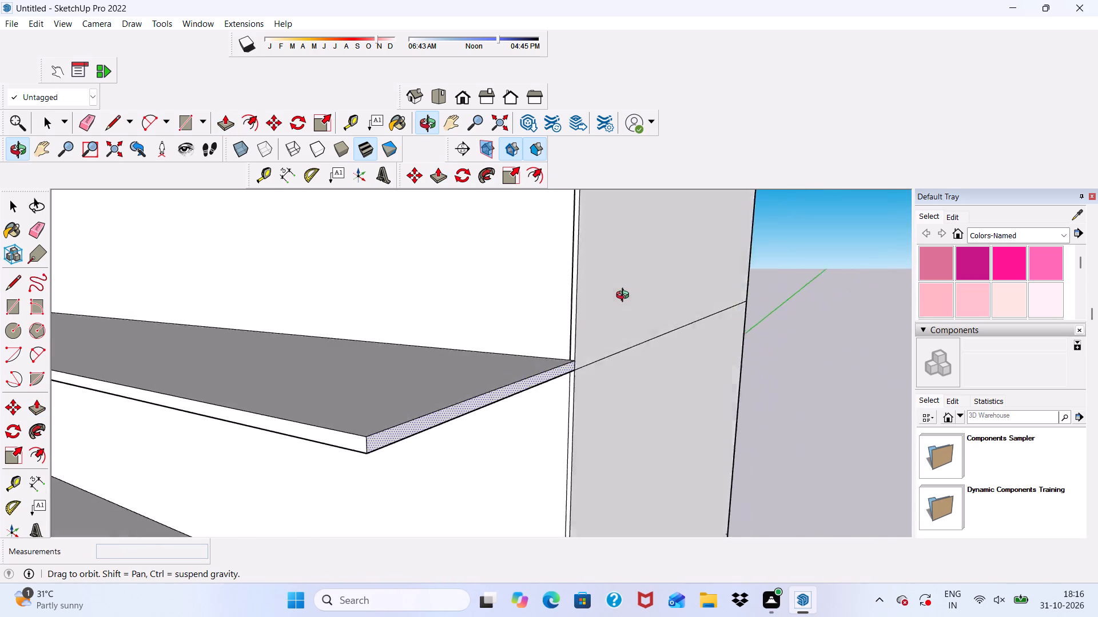
# Erase the stray vertical edges on the front wall beside the side-wall corner, above and below the uppermost slab.
pyautogui.moveTo(625, 297); pyautogui.dragTo(673, 348, button='middle')
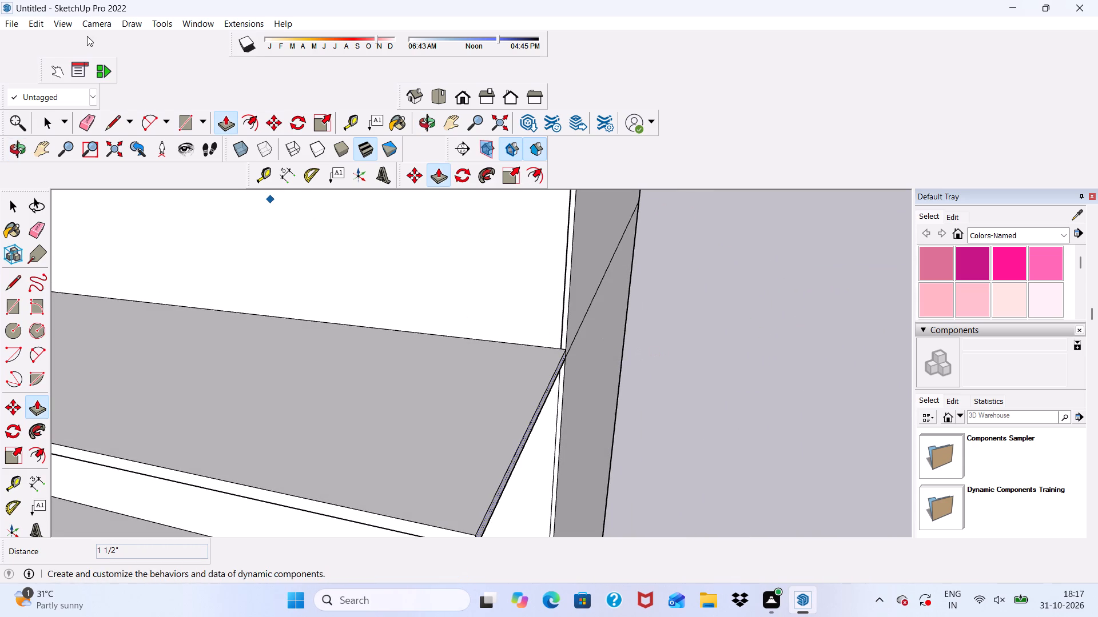
pyautogui.click(87, 123)
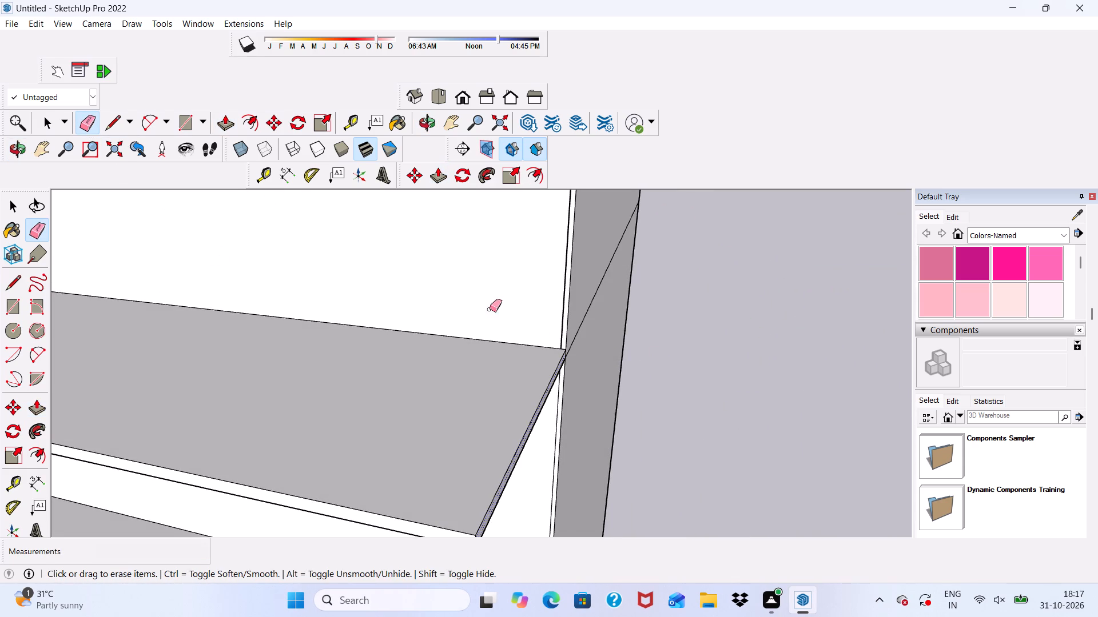
pyautogui.scroll(20, 538, 354)
pyautogui.moveTo(565, 322); pyautogui.dragTo(598, 352)
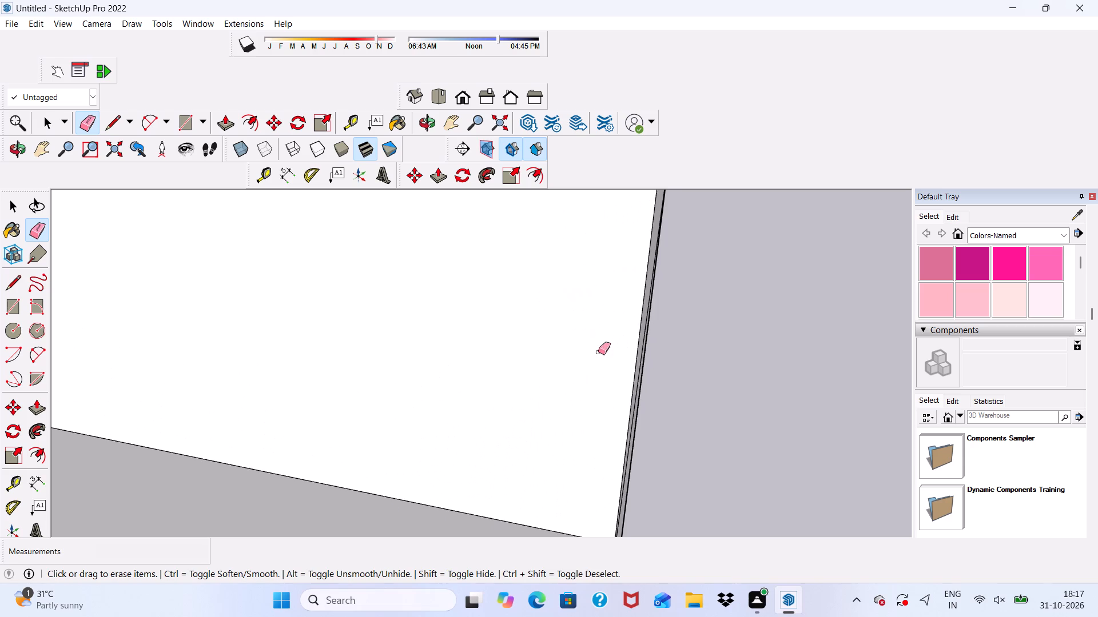
pyautogui.scroll(-18, 595, 255)
pyautogui.scroll(3, 565, 396)
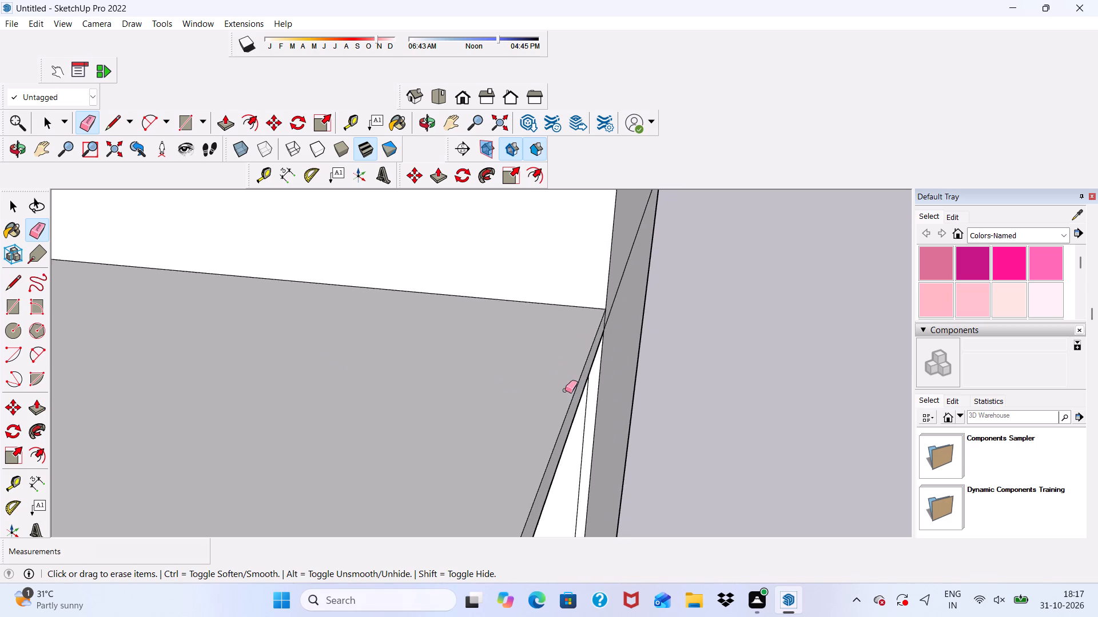
pyautogui.scroll(1, 565, 390)
pyautogui.scroll(-3, 566, 379)
pyautogui.moveTo(566, 379); pyautogui.dragTo(562, 344, button='middle')
pyautogui.scroll(4, 570, 396)
pyautogui.moveTo(574, 397); pyautogui.dragTo(604, 419)
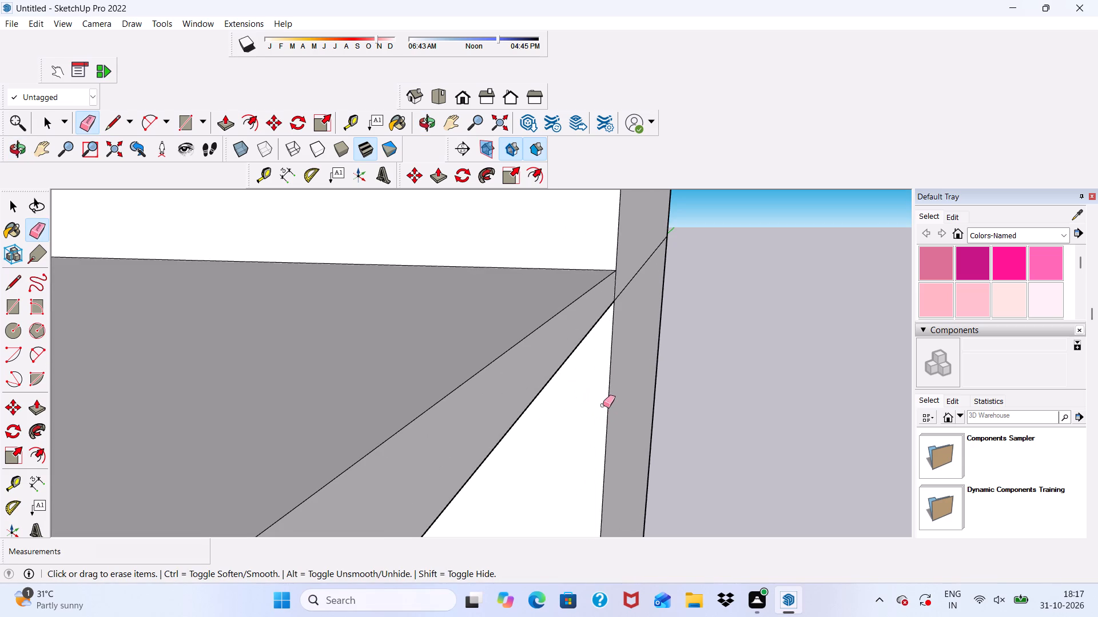
# Push/Pull the end face of the slab directly below the uppermost one outward by 1 1/2", flush with the side wall.
pyautogui.scroll(-5, 594, 296)
pyautogui.scroll(-17, 588, 297)
pyautogui.scroll(2, 595, 262)
pyautogui.scroll(-1, 588, 315)
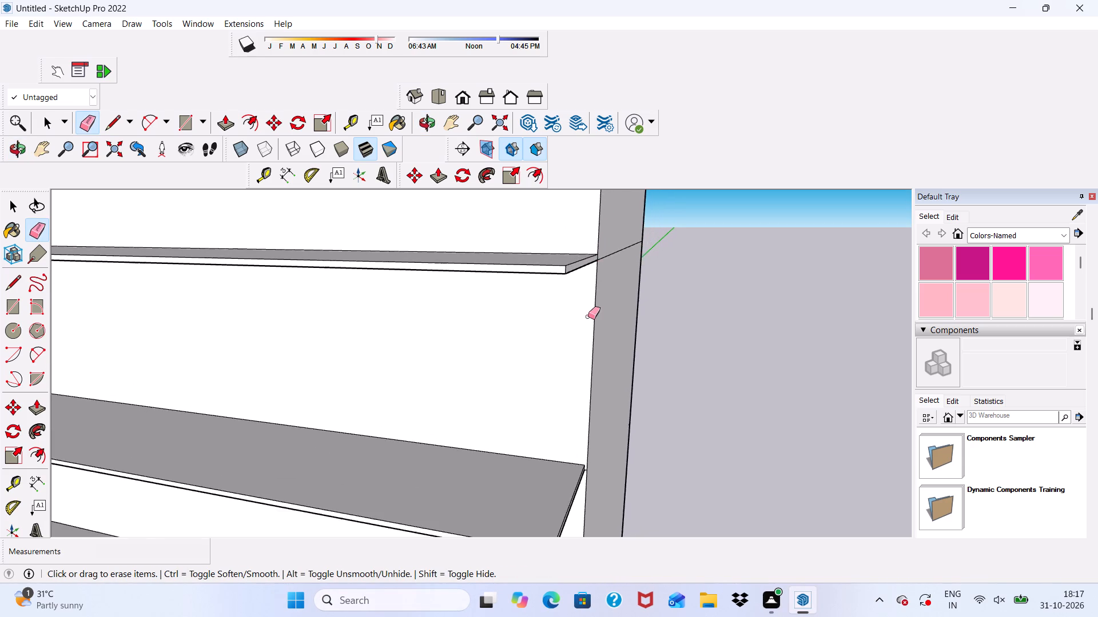
pyautogui.scroll(-6, 585, 275)
pyautogui.scroll(6, 566, 454)
pyautogui.moveTo(560, 413); pyautogui.dragTo(466, 399, button='middle')
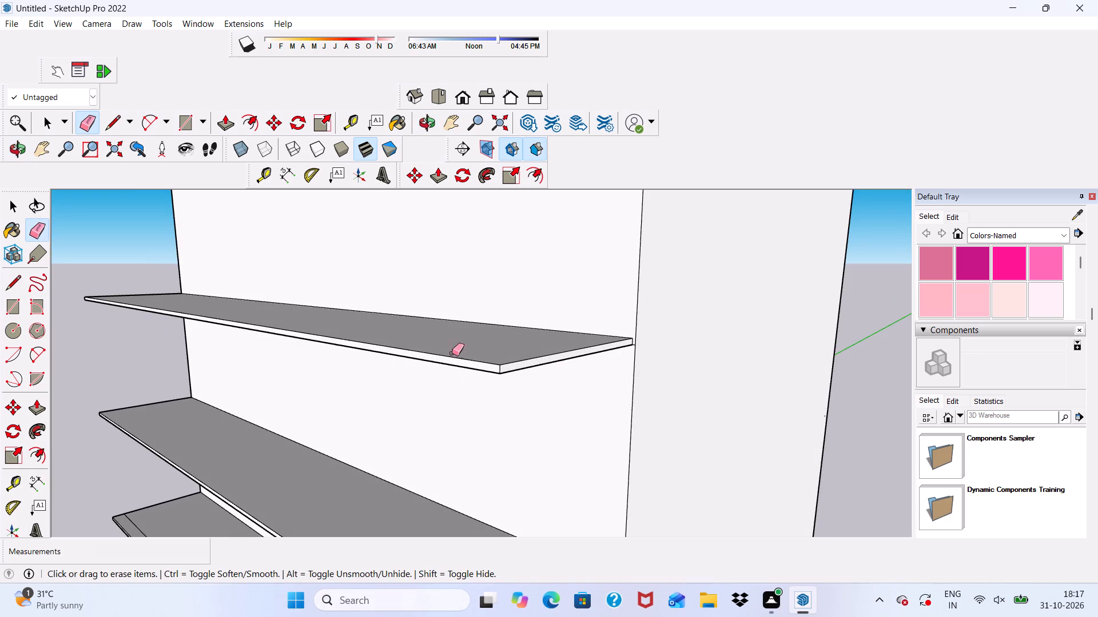
pyautogui.click(225, 121)
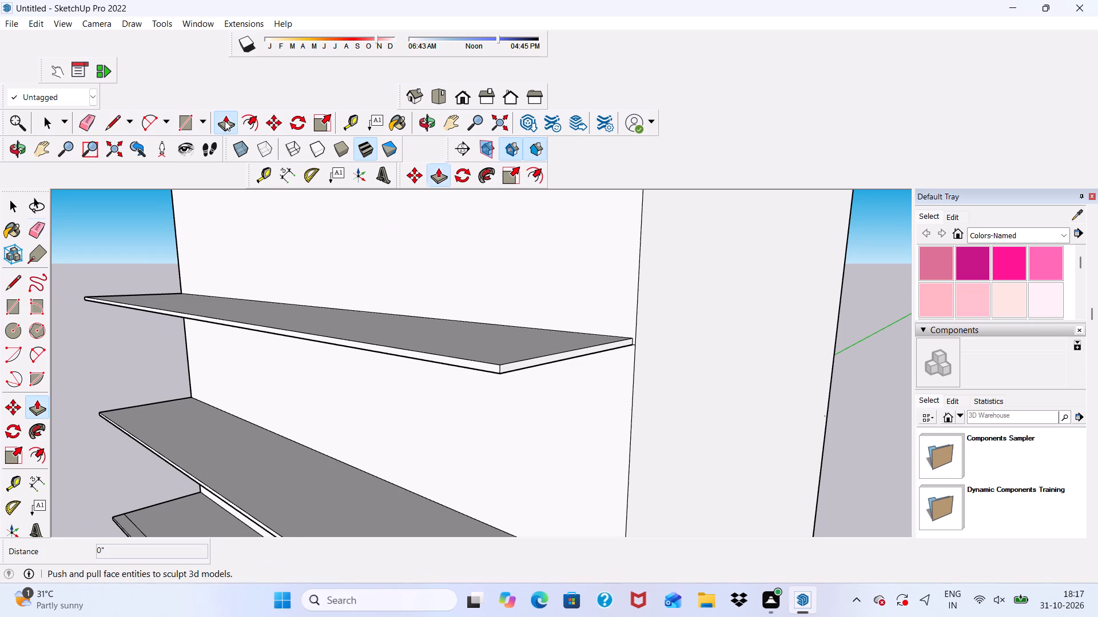
pyautogui.scroll(3, 496, 386)
pyautogui.scroll(3, 563, 346)
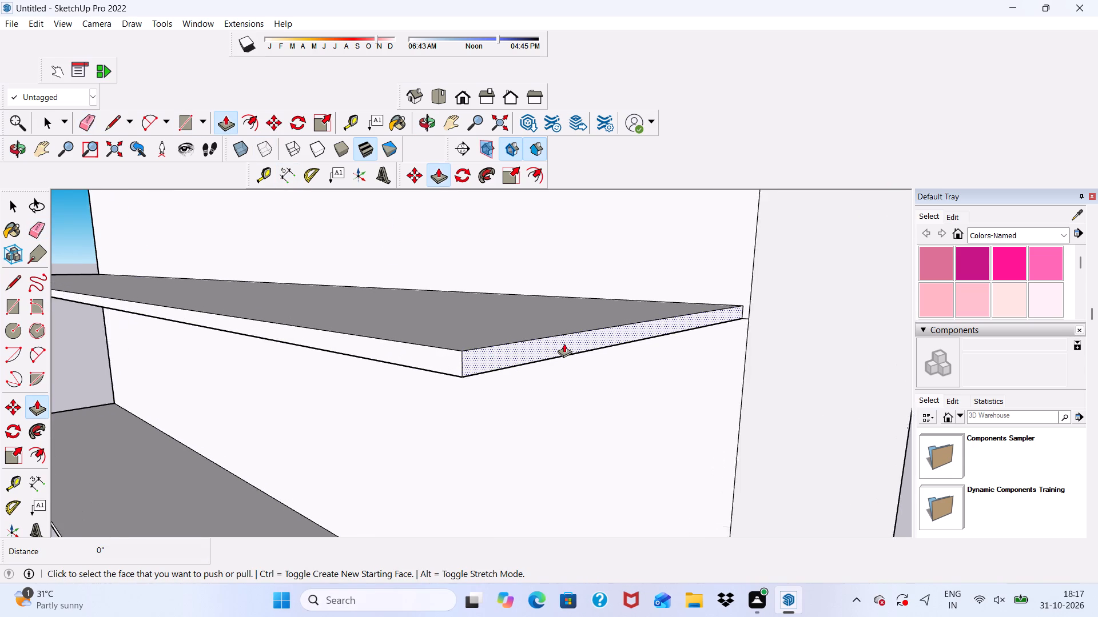
pyautogui.scroll(2, 564, 343)
pyautogui.click(564, 343)
pyautogui.click(694, 289)
# Examine the lower projecting slabs' end faces and surface lines along the side-wall corner.
pyautogui.scroll(-6, 685, 275)
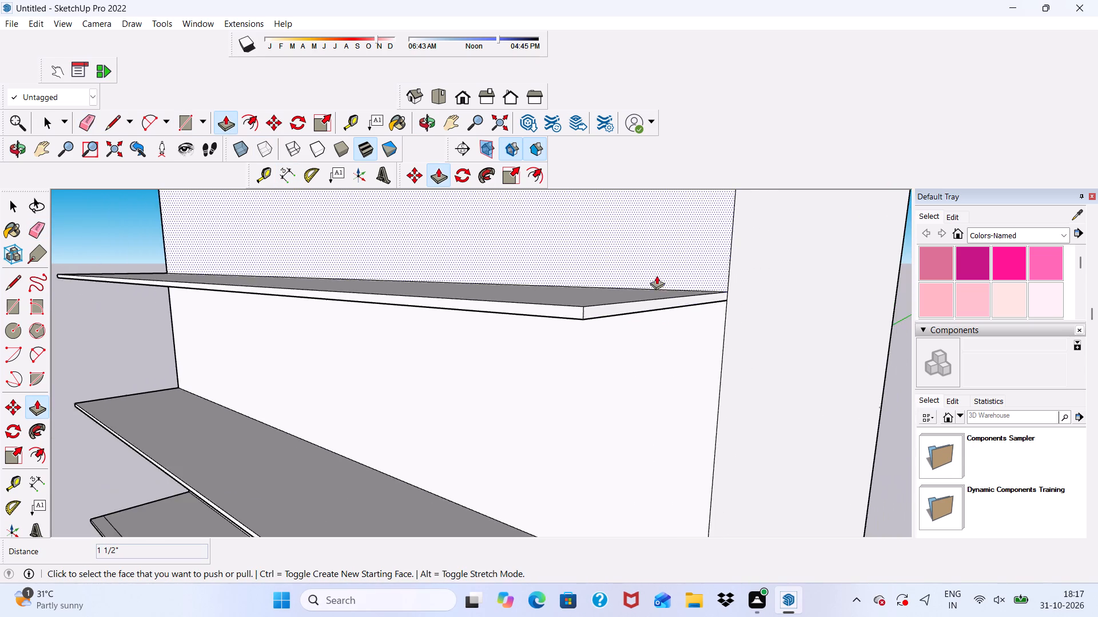
pyautogui.scroll(-10, 655, 275)
pyautogui.scroll(4, 624, 408)
pyautogui.scroll(-1, 635, 416)
pyautogui.scroll(8, 663, 431)
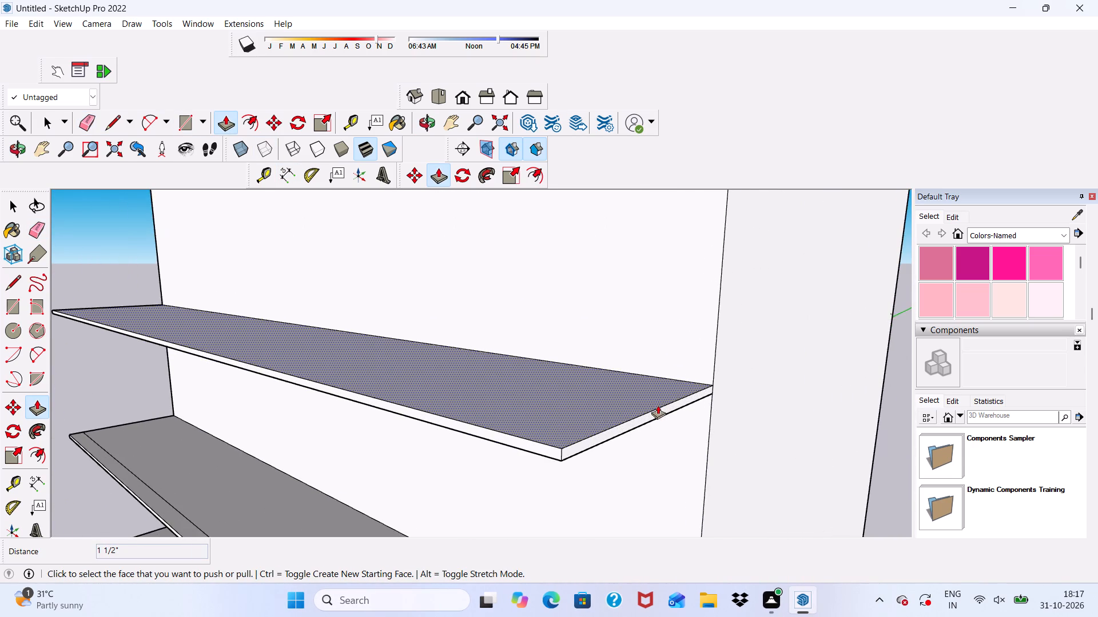
pyautogui.scroll(4, 658, 405)
pyautogui.scroll(-5, 639, 354)
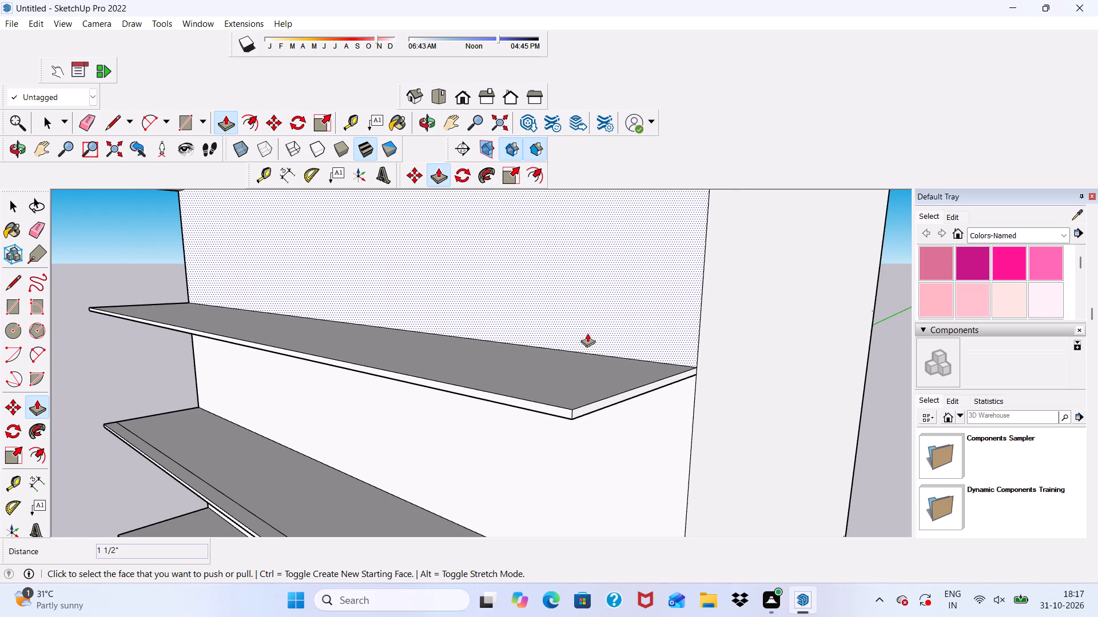
pyautogui.scroll(-10, 587, 329)
pyautogui.moveTo(623, 383); pyautogui.dragTo(691, 369, button='middle')
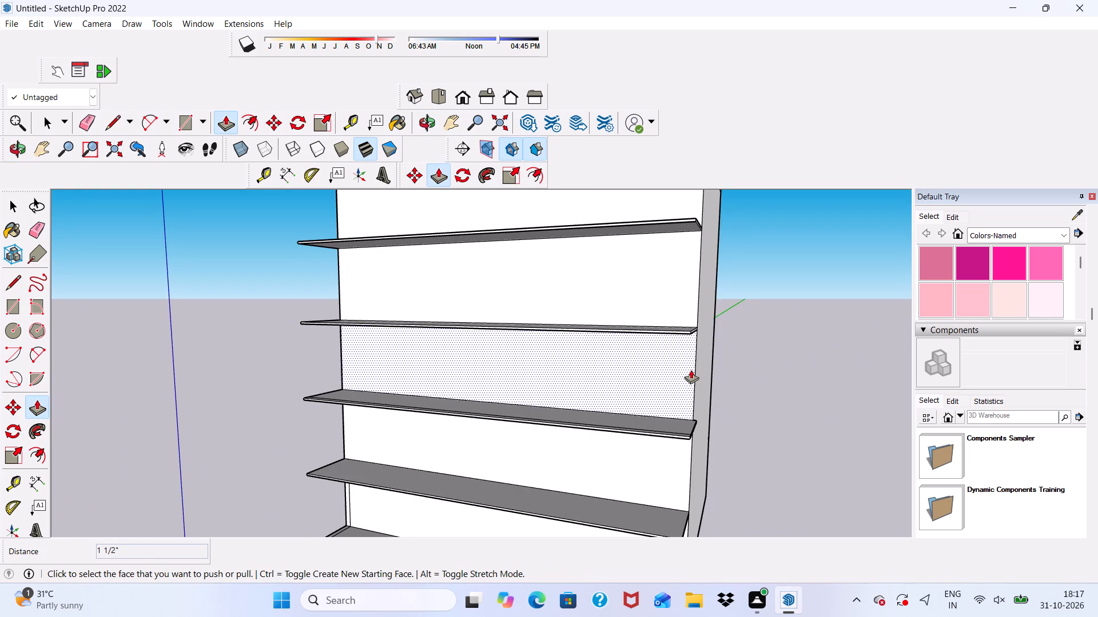
pyautogui.click(67, 114)
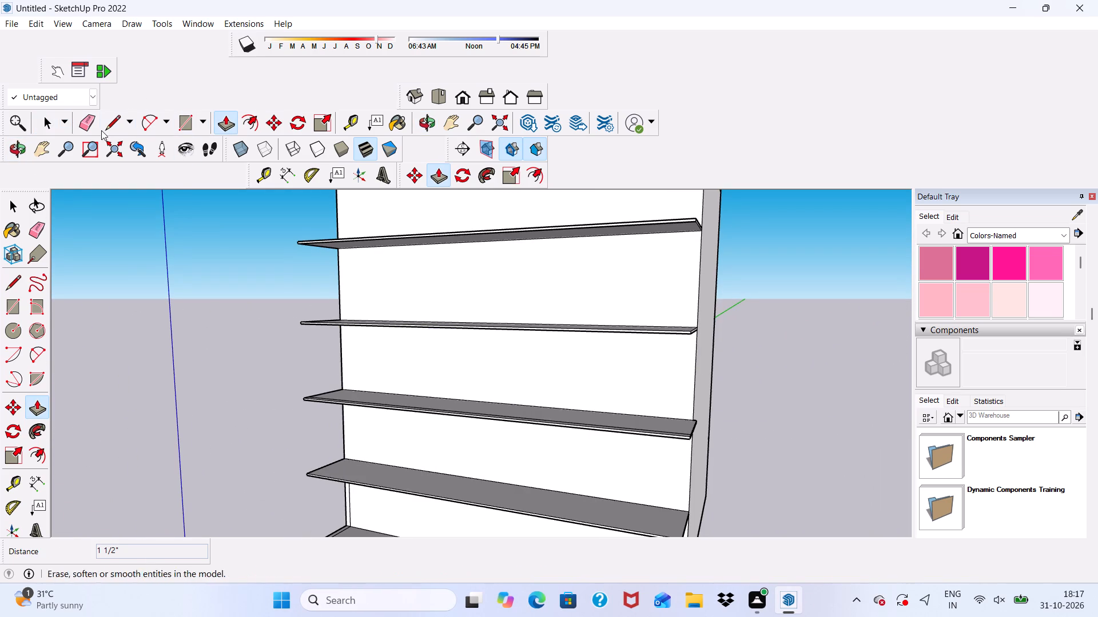
pyautogui.scroll(-4, 301, 302)
pyautogui.scroll(6, 618, 494)
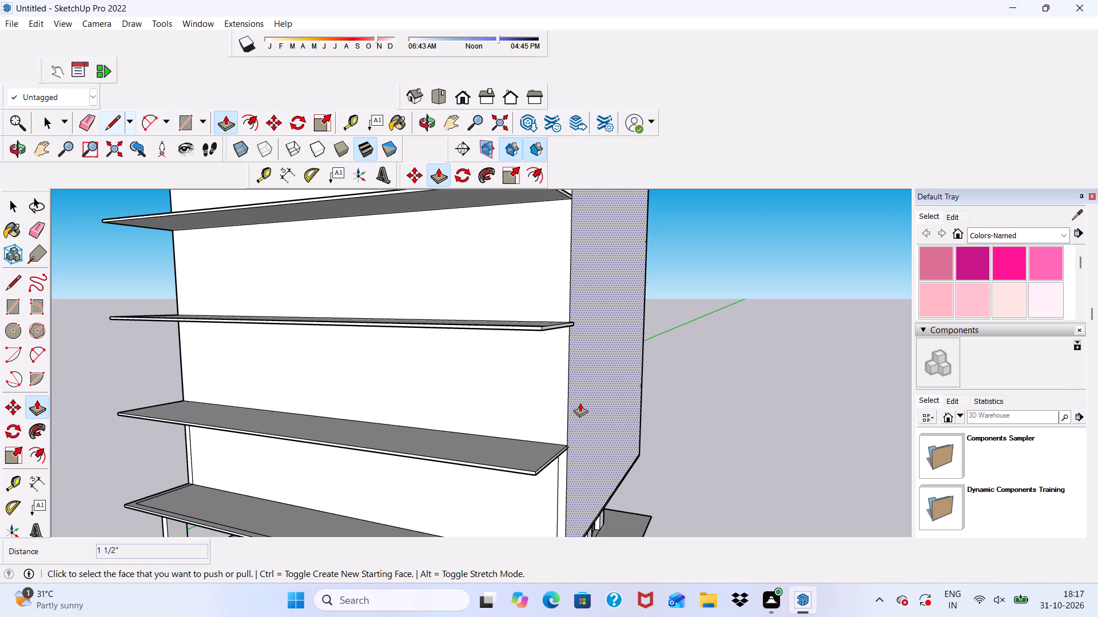
pyautogui.scroll(1, 543, 406)
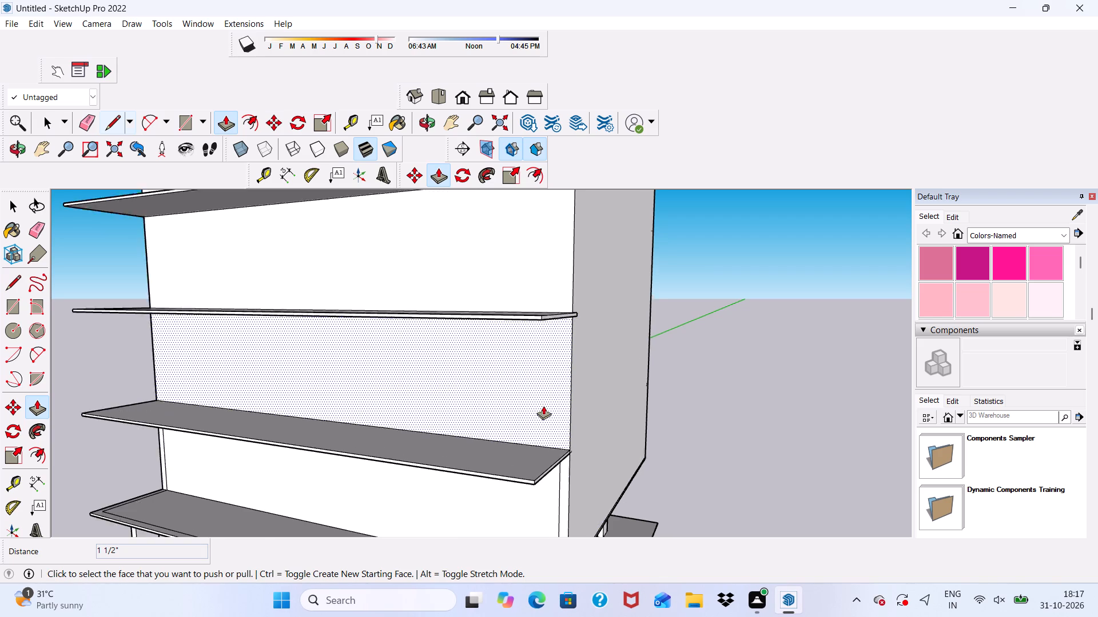
pyautogui.scroll(1, 543, 406)
pyautogui.scroll(-5, 480, 402)
pyautogui.moveTo(498, 423); pyautogui.dragTo(327, 428, button='middle')
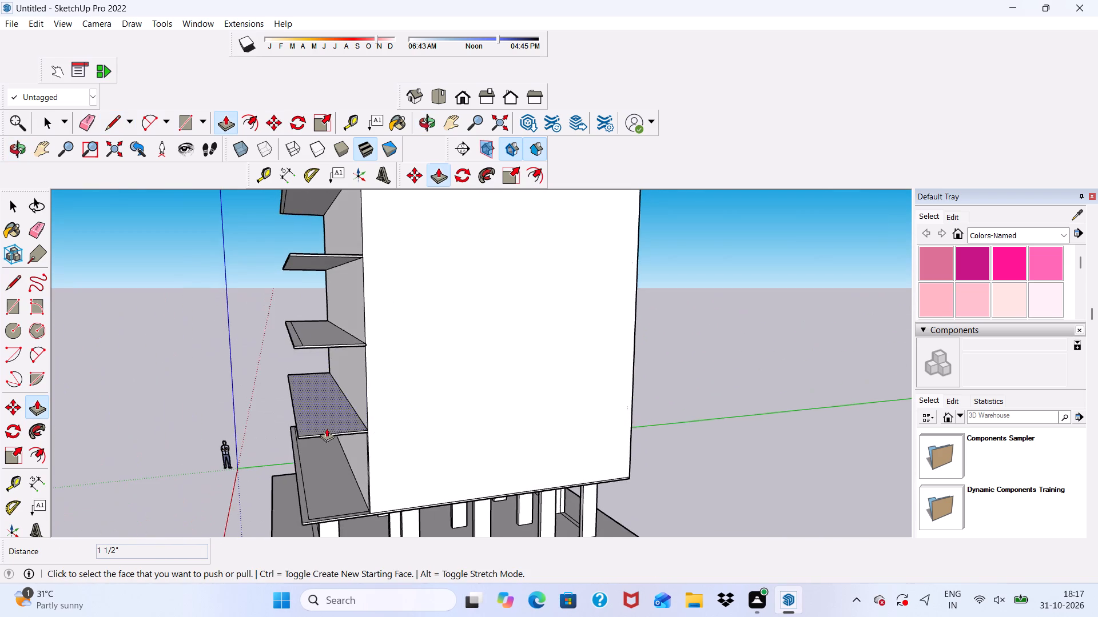
pyautogui.scroll(17, 333, 435)
pyautogui.scroll(-1, 360, 426)
pyautogui.moveTo(364, 431); pyautogui.dragTo(397, 447, button='middle')
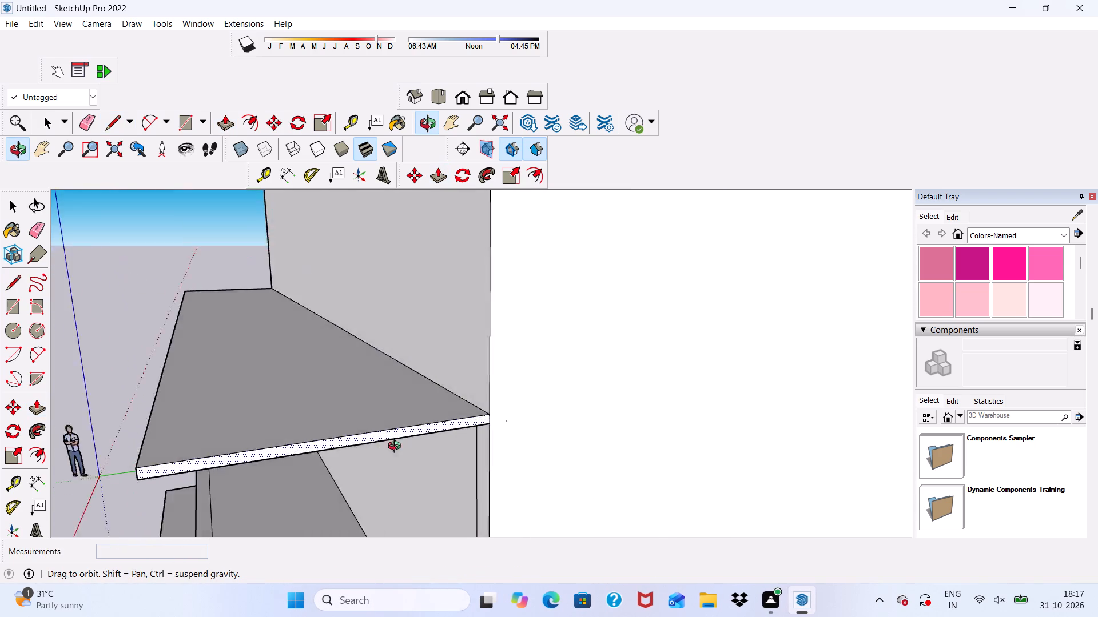
pyautogui.moveTo(397, 447); pyautogui.dragTo(504, 423, button='middle')
pyautogui.scroll(1, 504, 423)
pyautogui.scroll(-6, 474, 398)
pyautogui.scroll(-15, 469, 368)
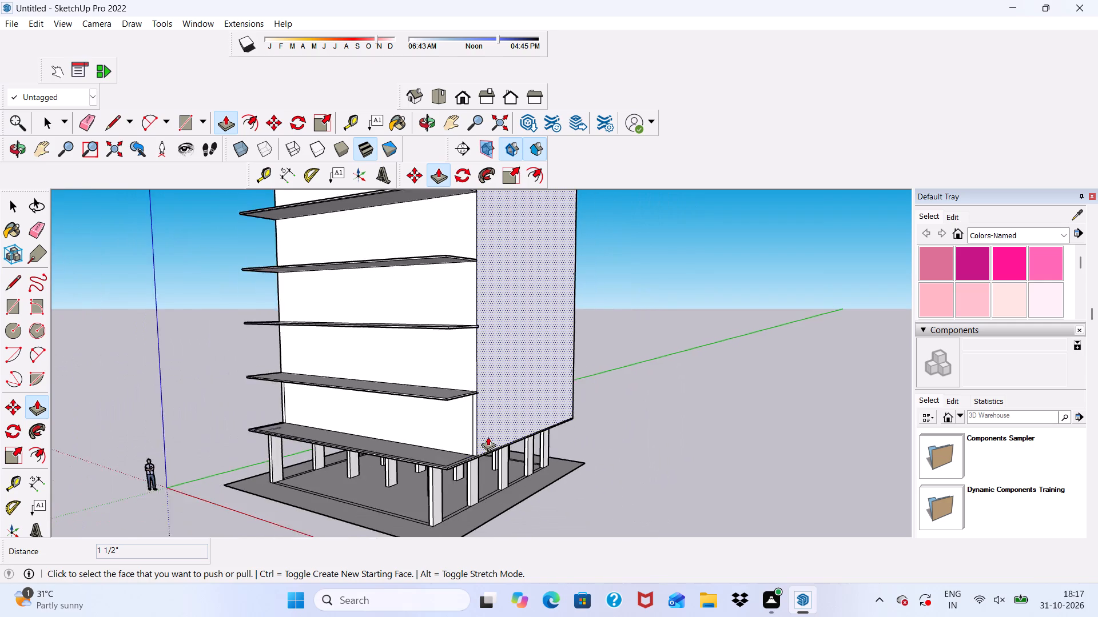
pyautogui.scroll(6, 436, 293)
pyautogui.scroll(-1, 436, 291)
pyautogui.moveTo(436, 324); pyautogui.dragTo(450, 378, button='middle')
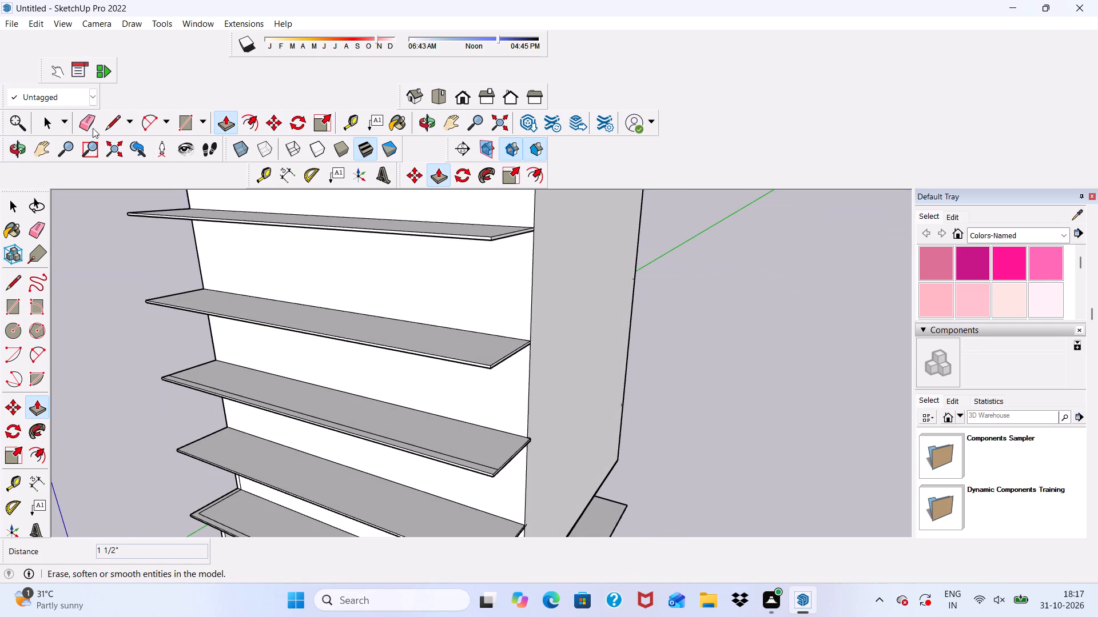
# Erase the leftover line parallel to the front edge on the top face of the third slab from the bottom.
pyautogui.click(93, 117)
pyautogui.scroll(-3, 228, 263)
pyautogui.moveTo(315, 296); pyautogui.dragTo(327, 367, button='middle')
pyautogui.scroll(4, 327, 367)
pyautogui.scroll(-4, 353, 261)
pyautogui.scroll(11, 368, 436)
pyautogui.moveTo(383, 458); pyautogui.dragTo(387, 447)
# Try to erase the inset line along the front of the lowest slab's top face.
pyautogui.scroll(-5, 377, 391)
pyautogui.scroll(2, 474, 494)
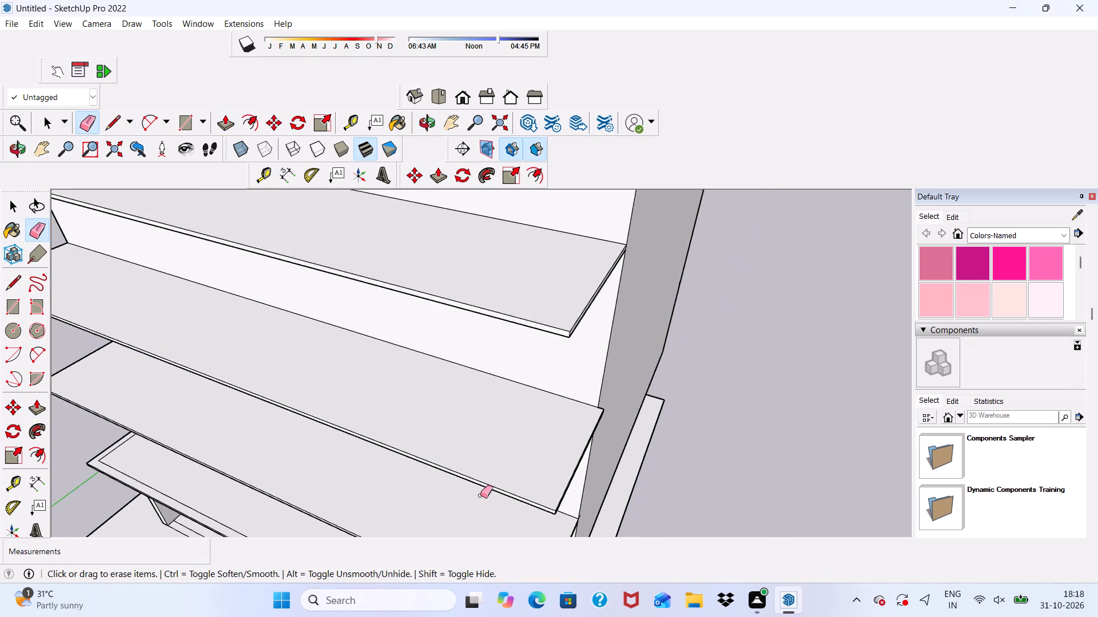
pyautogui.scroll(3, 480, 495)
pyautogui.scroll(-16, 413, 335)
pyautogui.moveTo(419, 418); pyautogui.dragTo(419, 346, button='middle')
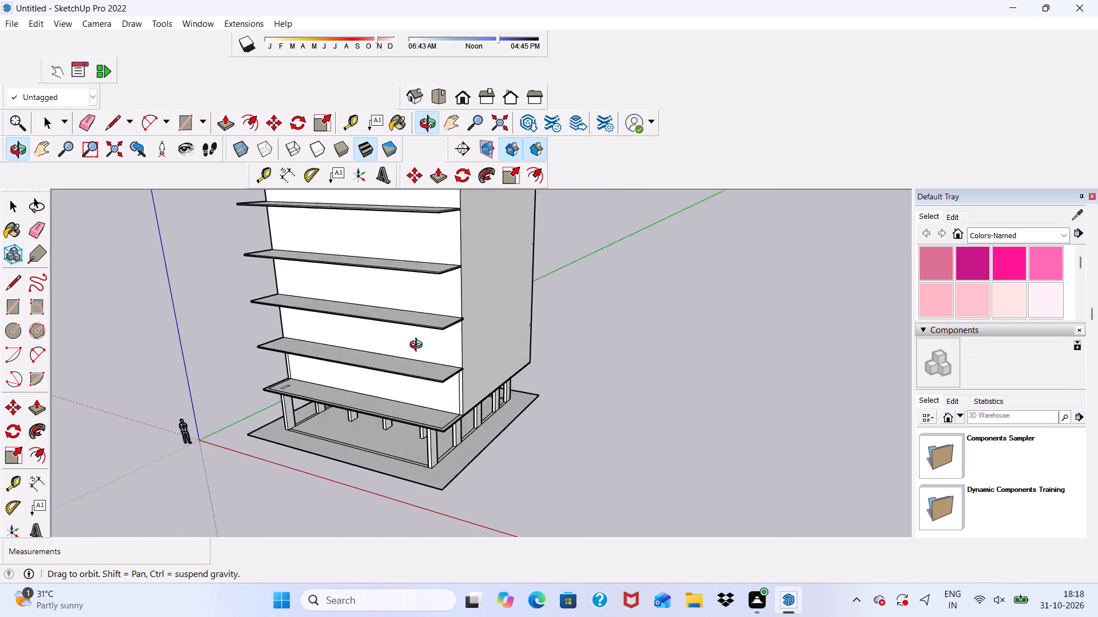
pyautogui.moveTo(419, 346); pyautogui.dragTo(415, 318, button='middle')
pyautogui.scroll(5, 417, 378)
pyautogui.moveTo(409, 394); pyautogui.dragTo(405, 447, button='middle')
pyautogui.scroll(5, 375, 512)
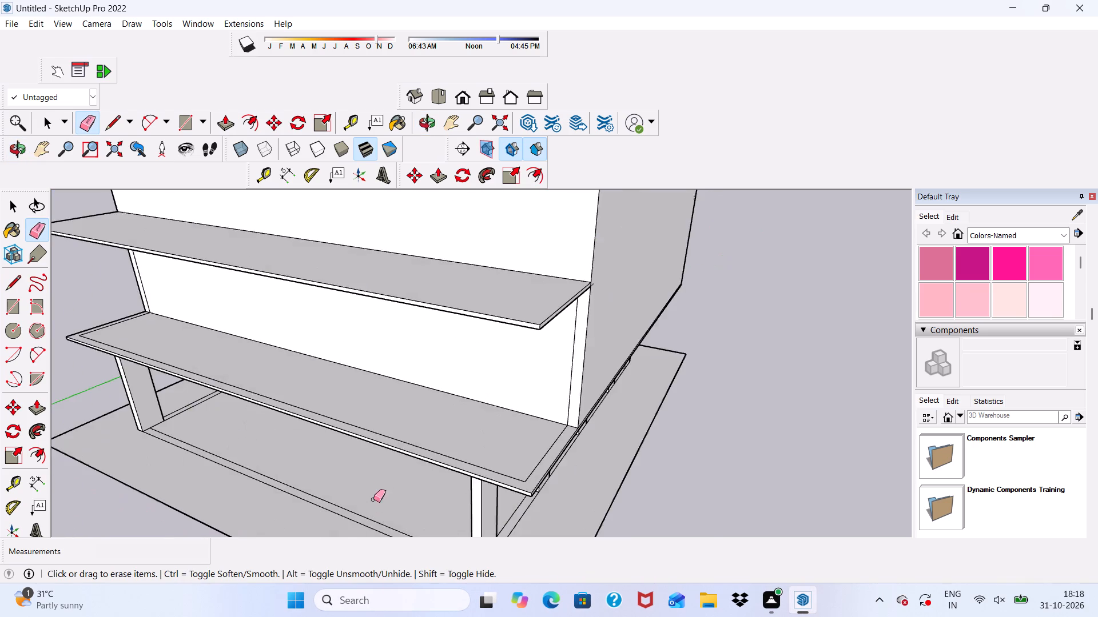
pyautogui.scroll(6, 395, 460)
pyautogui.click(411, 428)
# Examine the slabs, lowest-storey wall and side walls for leftover lines from above and from the building's end.
pyautogui.scroll(-2, 415, 387)
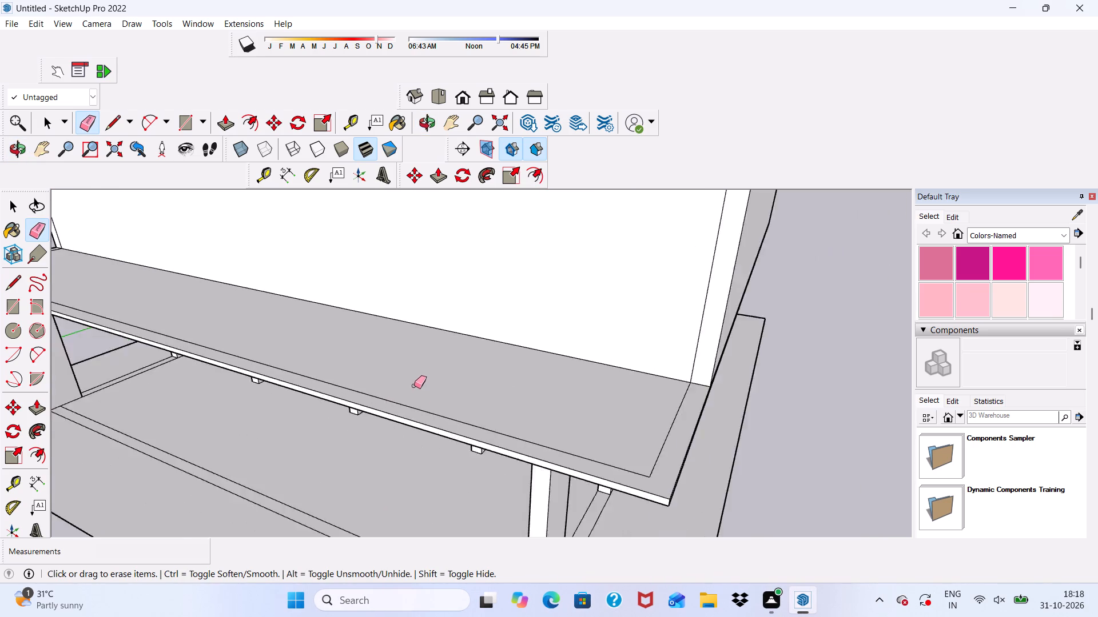
pyautogui.scroll(-11, 414, 386)
pyautogui.moveTo(417, 402); pyautogui.dragTo(417, 463, button='middle')
pyautogui.scroll(-11, 405, 461)
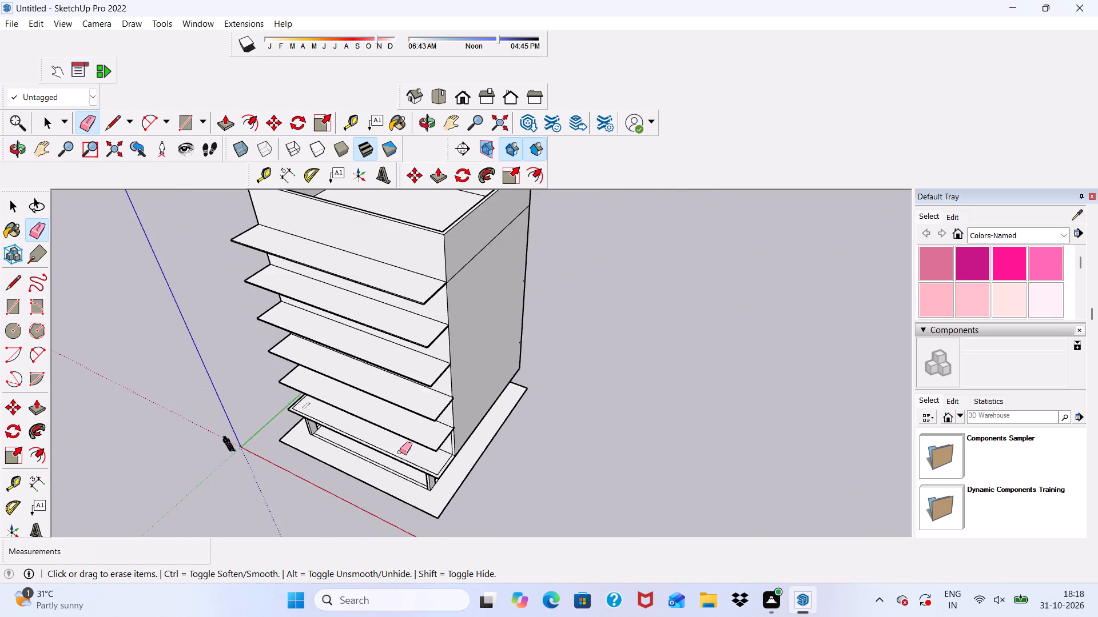
pyautogui.moveTo(400, 452); pyautogui.dragTo(451, 326, button='middle')
pyautogui.press('space')
pyautogui.scroll(5, 433, 388)
pyautogui.click(423, 404)
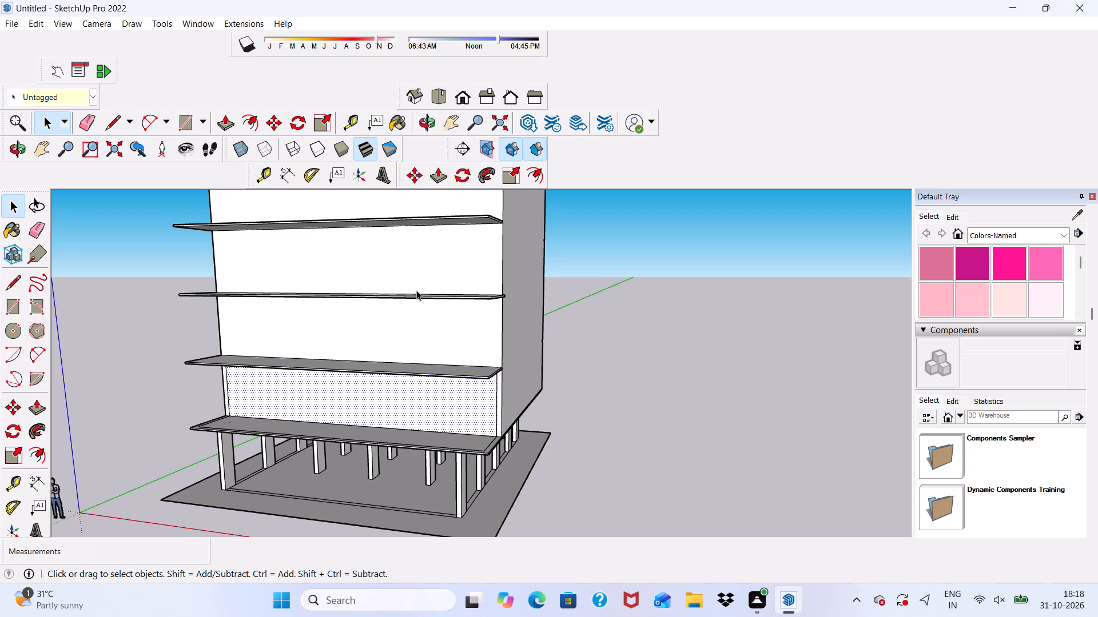
pyautogui.scroll(-1, 429, 310)
pyautogui.moveTo(449, 305); pyautogui.dragTo(369, 397, button='middle')
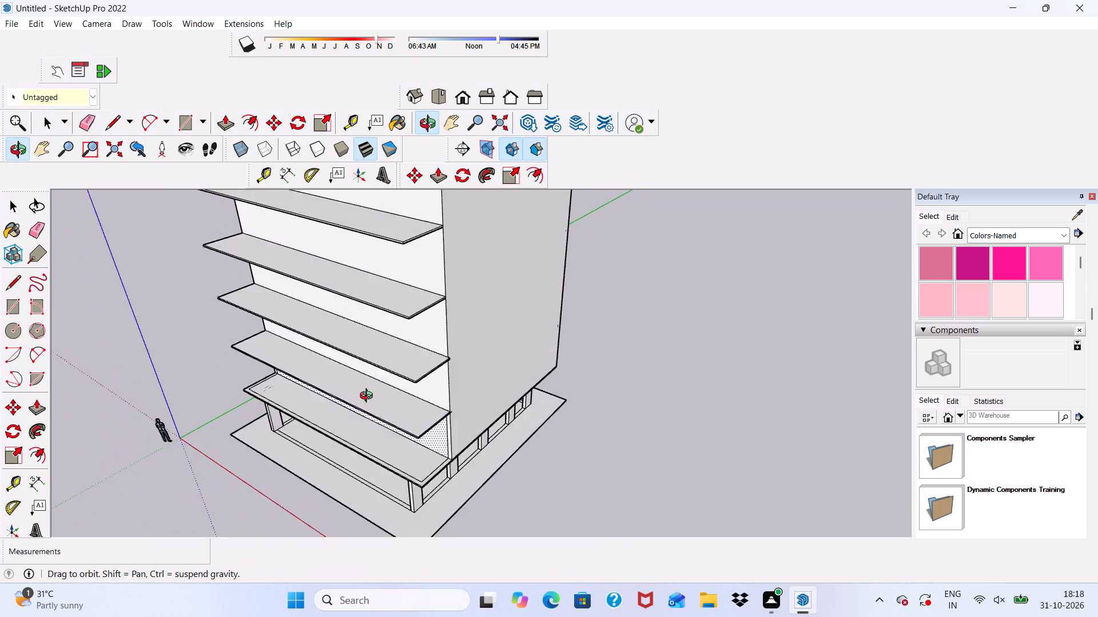
pyautogui.moveTo(369, 397); pyautogui.dragTo(361, 397, button='middle')
pyautogui.scroll(3, 391, 294)
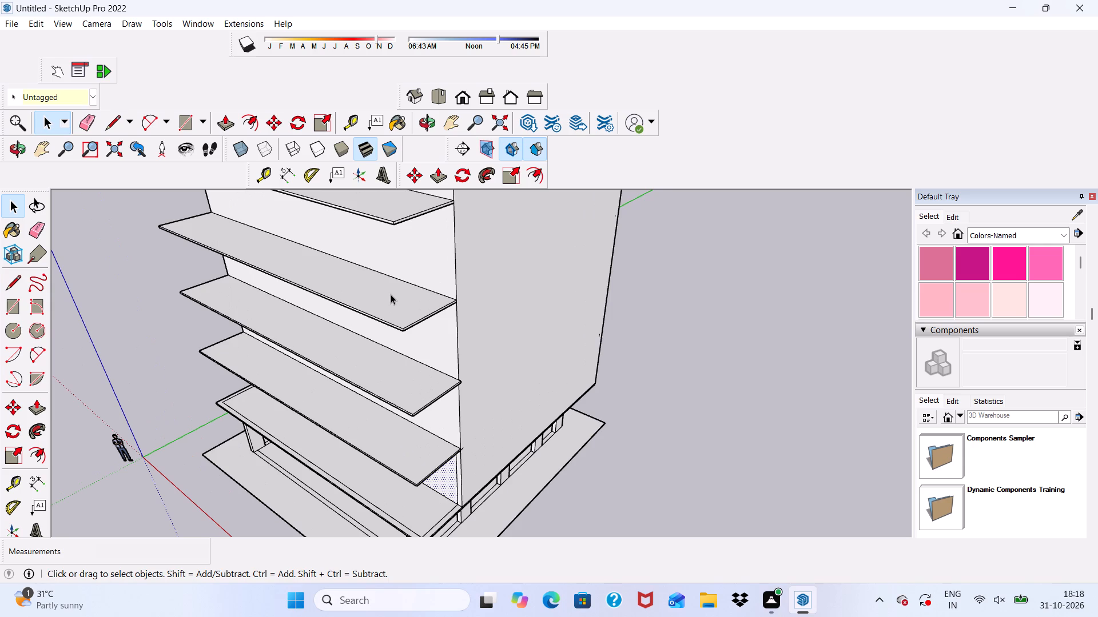
pyautogui.scroll(2, 391, 294)
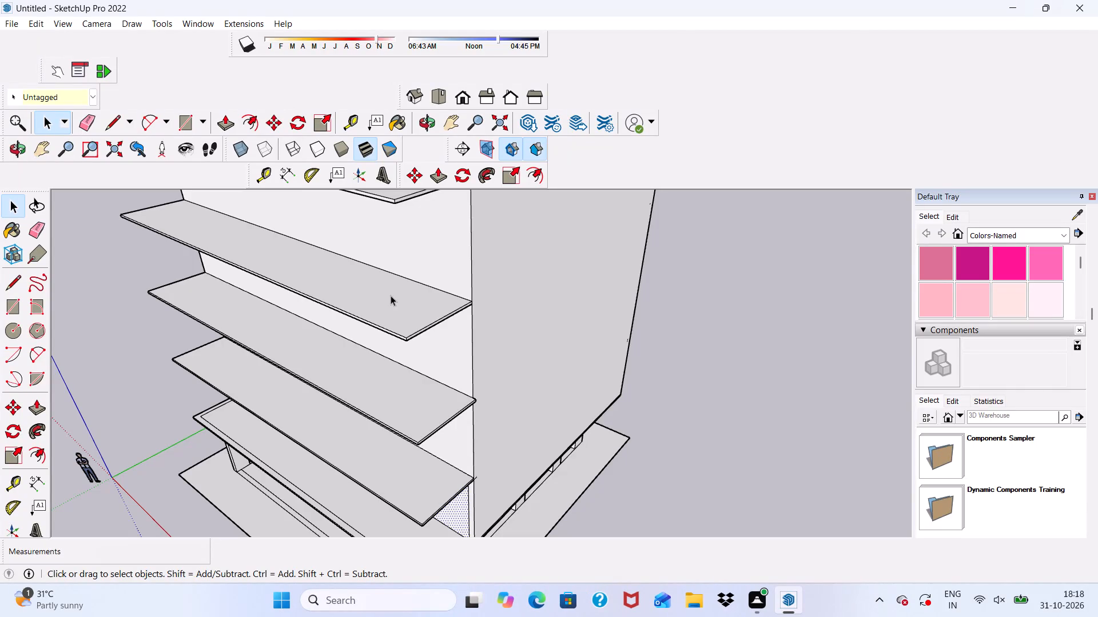
pyautogui.scroll(-3, 379, 319)
pyautogui.scroll(1, 395, 302)
pyautogui.scroll(-3, 393, 318)
pyautogui.moveTo(399, 378); pyautogui.dragTo(285, 402, button='middle')
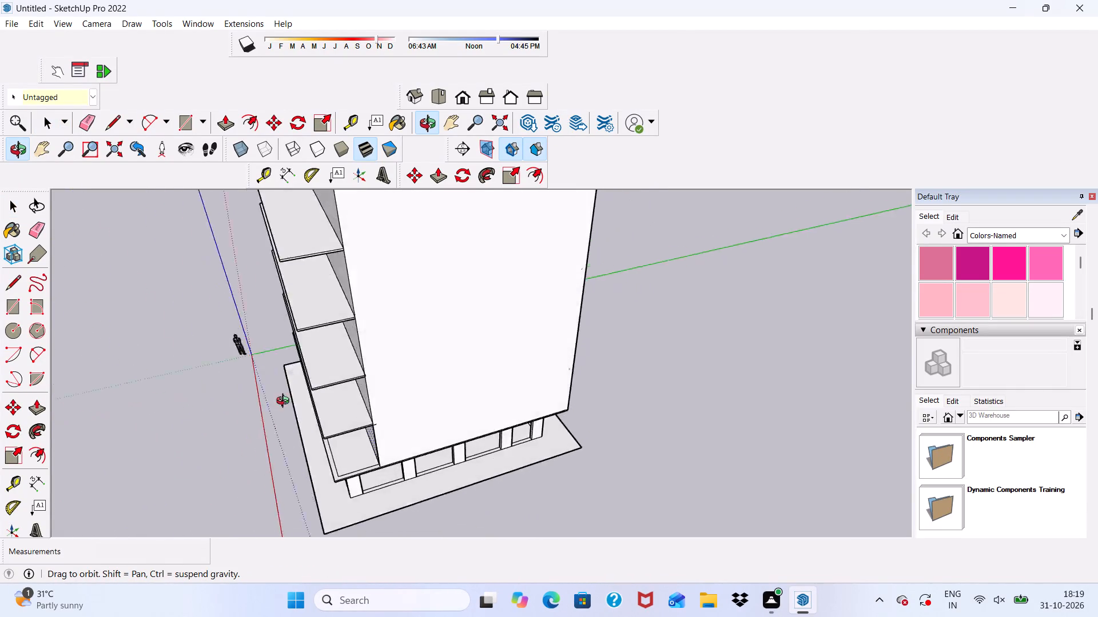
pyautogui.moveTo(285, 402); pyautogui.dragTo(426, 439, button='middle')
pyautogui.scroll(10, 435, 299)
pyautogui.scroll(-1, 419, 279)
pyautogui.moveTo(425, 293); pyautogui.dragTo(375, 249, button='middle')
pyautogui.scroll(-5, 378, 287)
pyautogui.scroll(1, 463, 362)
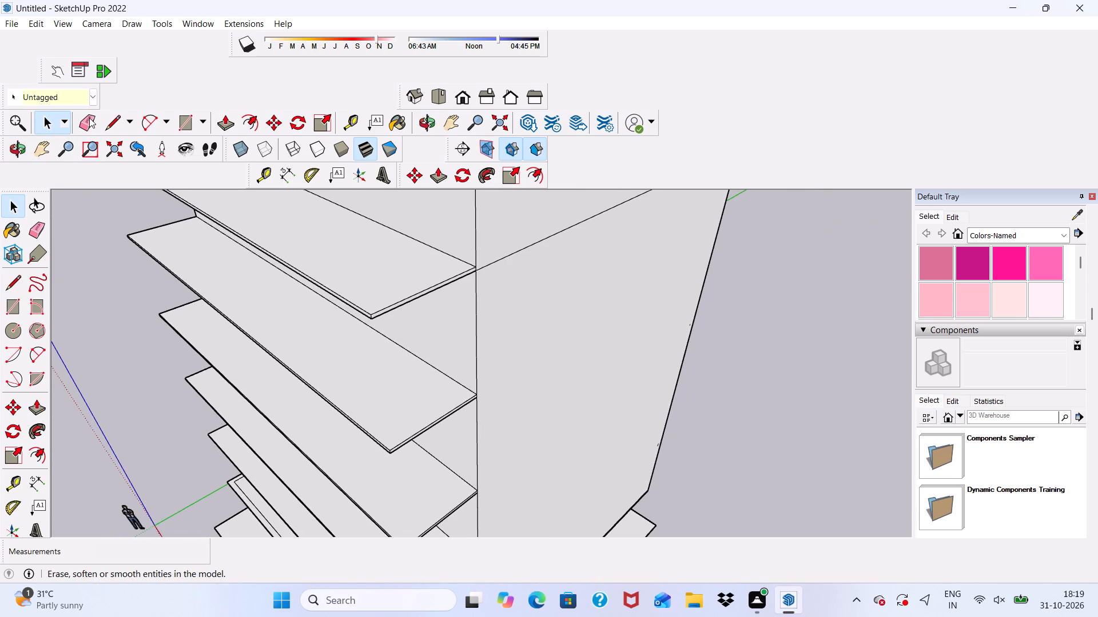
# Erase the line crossing the side wall at the level of the uppermost slab.
pyautogui.click(89, 118)
pyautogui.scroll(-4, 170, 328)
pyautogui.moveTo(390, 299); pyautogui.dragTo(389, 307)
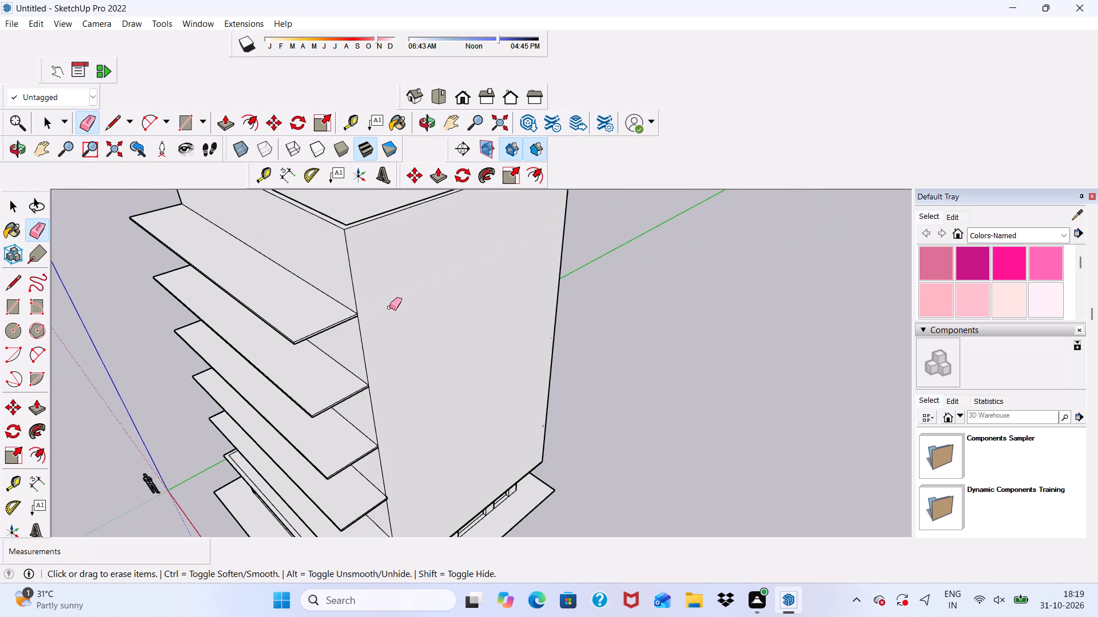
pyautogui.scroll(-3, 374, 316)
pyautogui.scroll(1, 307, 371)
pyautogui.press('space')
# Draw a rectangle over the open top storey from its front corner to the back edge, closing it with a roof face.
pyautogui.moveTo(307, 371); pyautogui.dragTo(400, 381, button='middle')
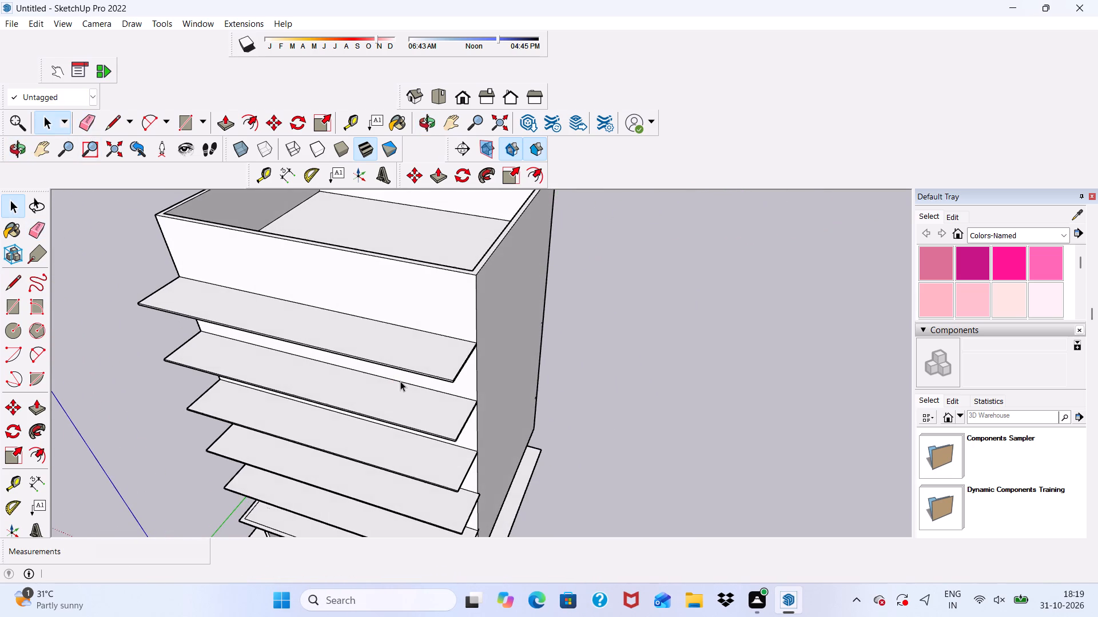
pyautogui.press('space')
pyautogui.scroll(-5, 372, 388)
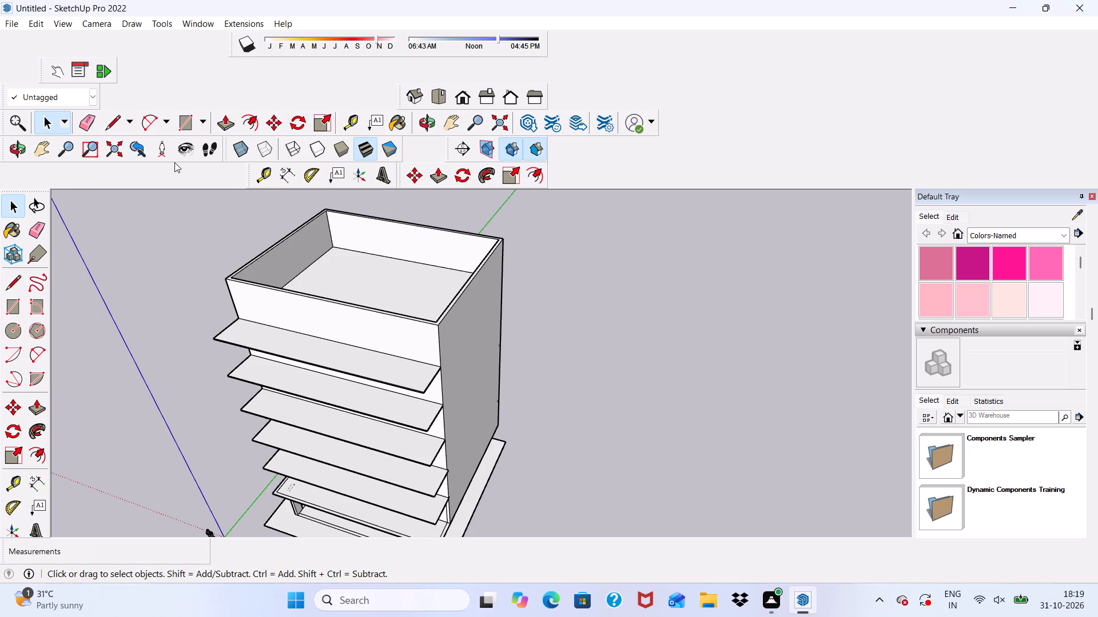
pyautogui.click(182, 124)
pyautogui.scroll(-2, 239, 262)
pyautogui.scroll(13, 271, 319)
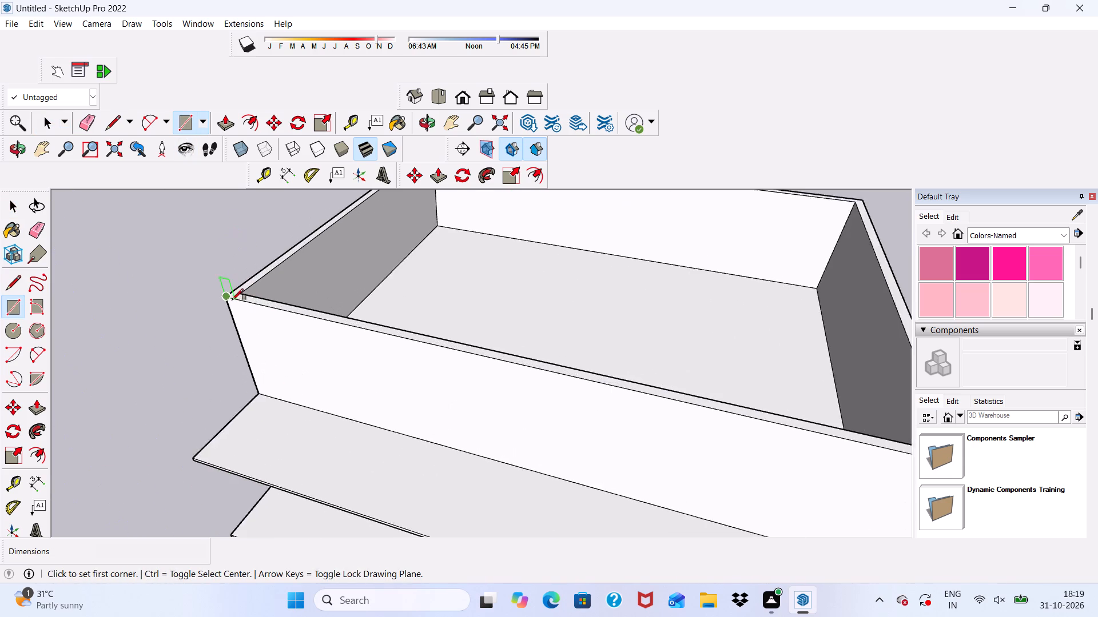
pyautogui.scroll(8, 232, 300)
pyautogui.click(223, 293)
pyautogui.scroll(-5, 226, 296)
pyautogui.scroll(-4, 261, 335)
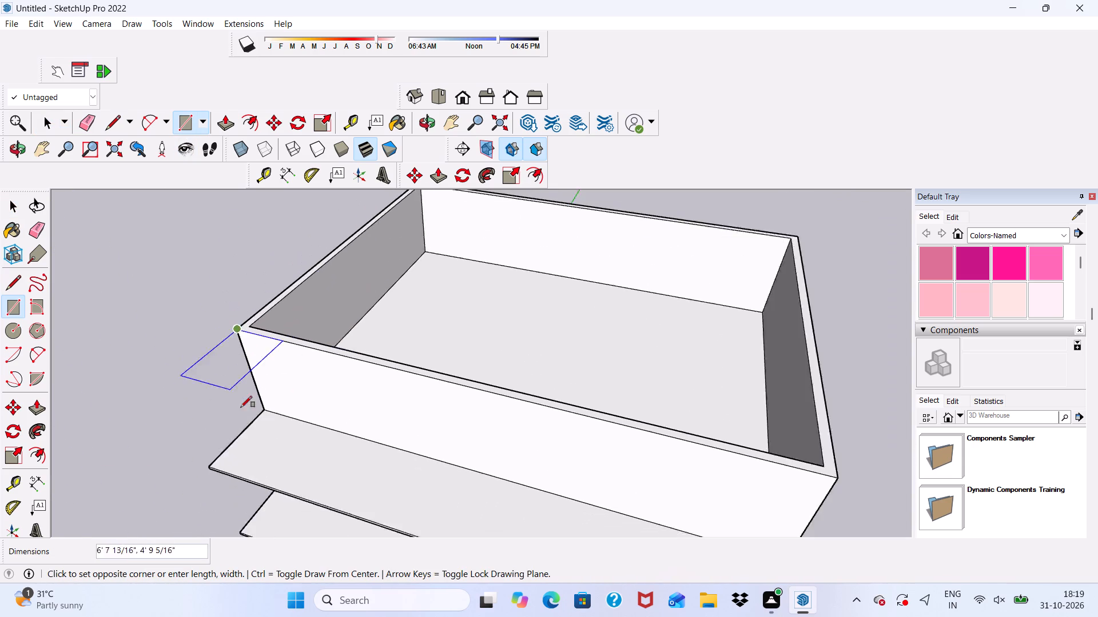
pyautogui.scroll(-2, 241, 407)
pyautogui.scroll(4, 639, 257)
pyautogui.click(638, 257)
pyautogui.scroll(-3, 555, 247)
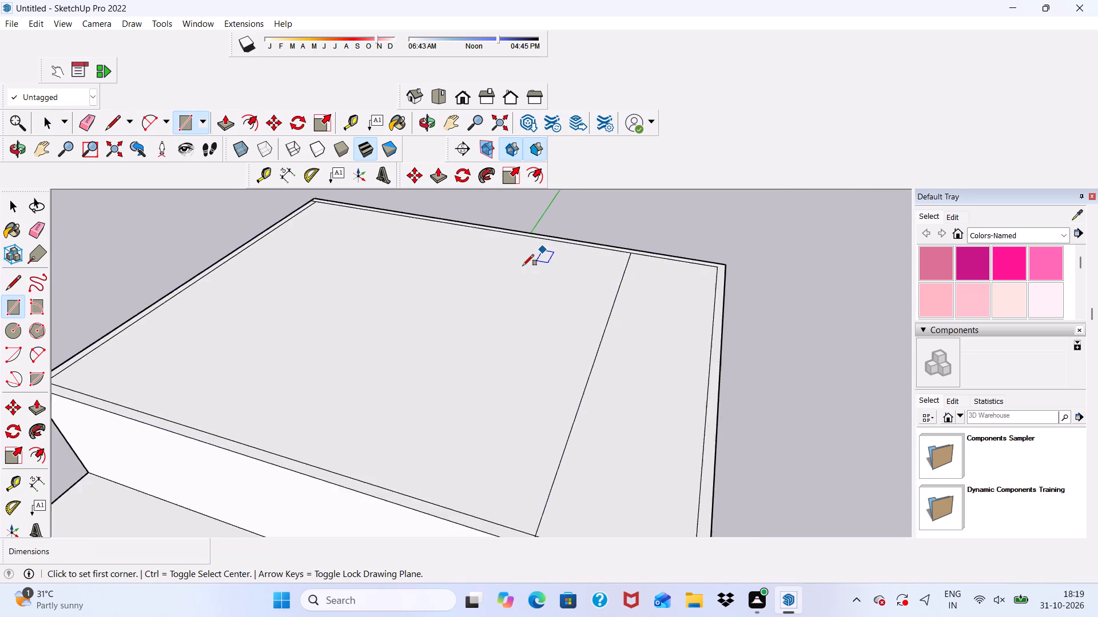
pyautogui.scroll(-3, 523, 266)
# Erase the leftover line crossing the roof face, including its short remainder on the front rim.
pyautogui.press('space')
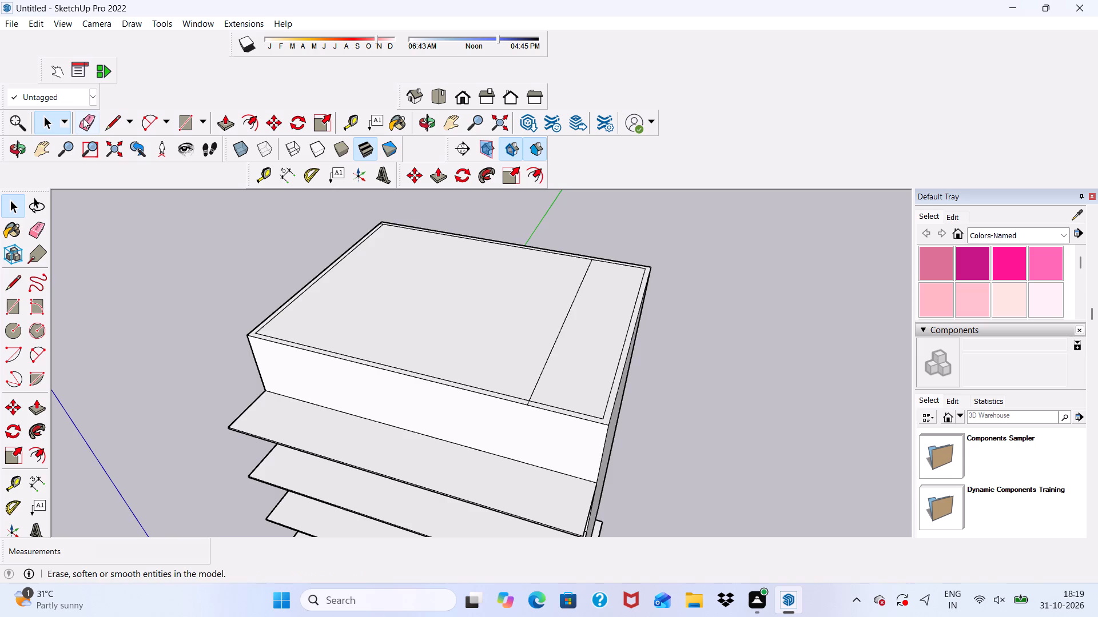
pyautogui.click(83, 118)
pyautogui.scroll(1, 494, 364)
pyautogui.moveTo(511, 368); pyautogui.dragTo(538, 388)
pyautogui.click(540, 389)
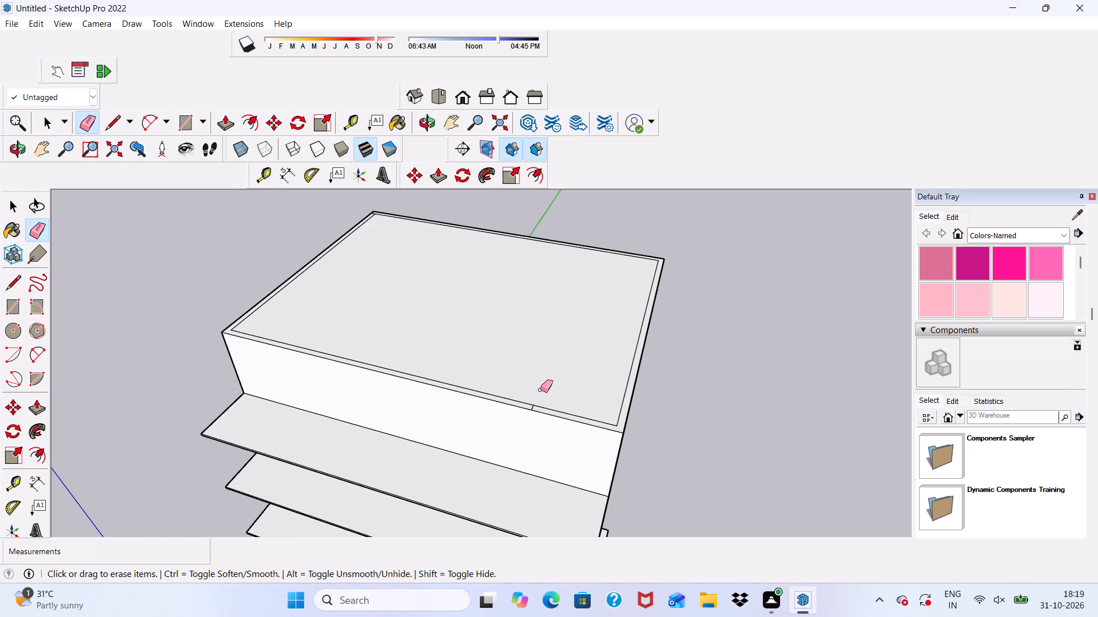
pyautogui.scroll(13, 543, 383)
pyautogui.click(526, 407)
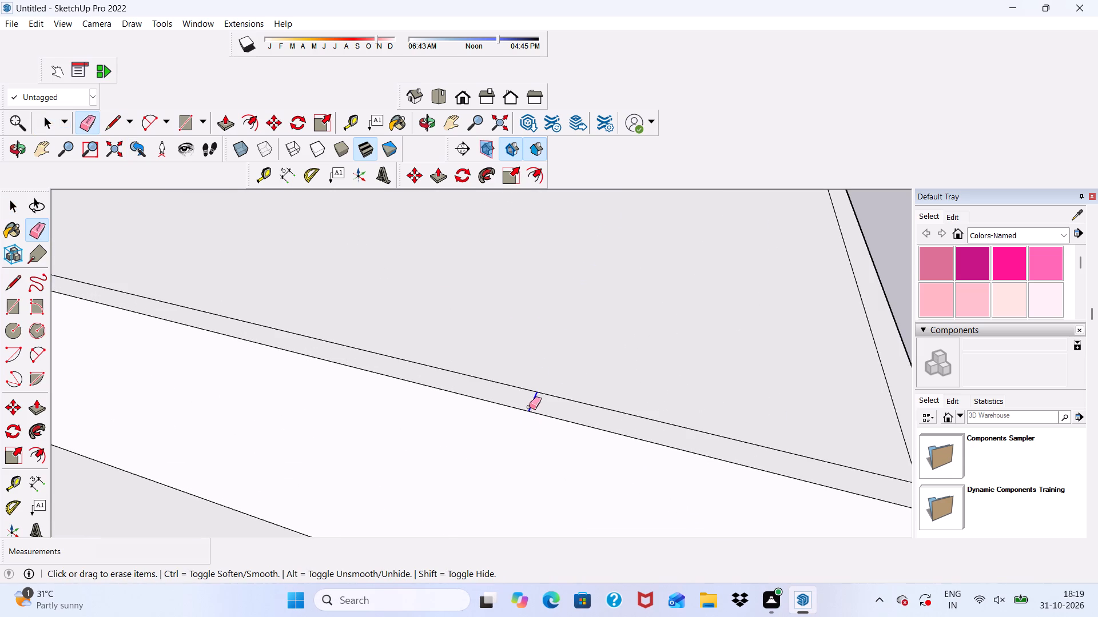
# Erase the horizontal line crossing the building's long rear wall below the top storey.
pyautogui.scroll(-15, 527, 372)
pyautogui.moveTo(492, 442); pyautogui.dragTo(229, 471, button='middle')
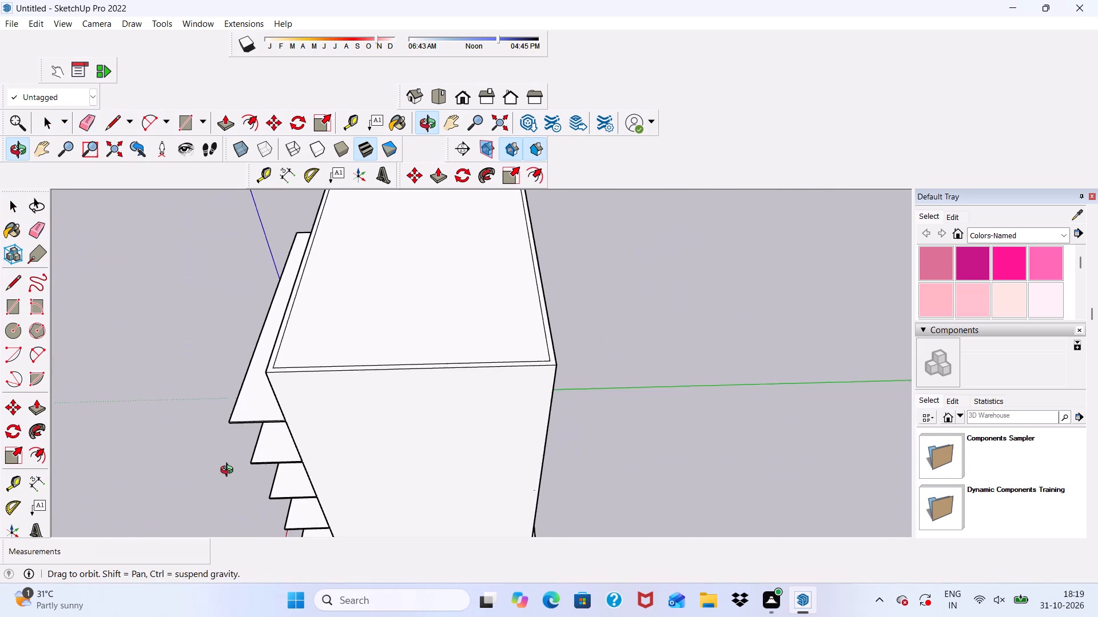
pyautogui.moveTo(229, 471); pyautogui.dragTo(108, 467, button='middle')
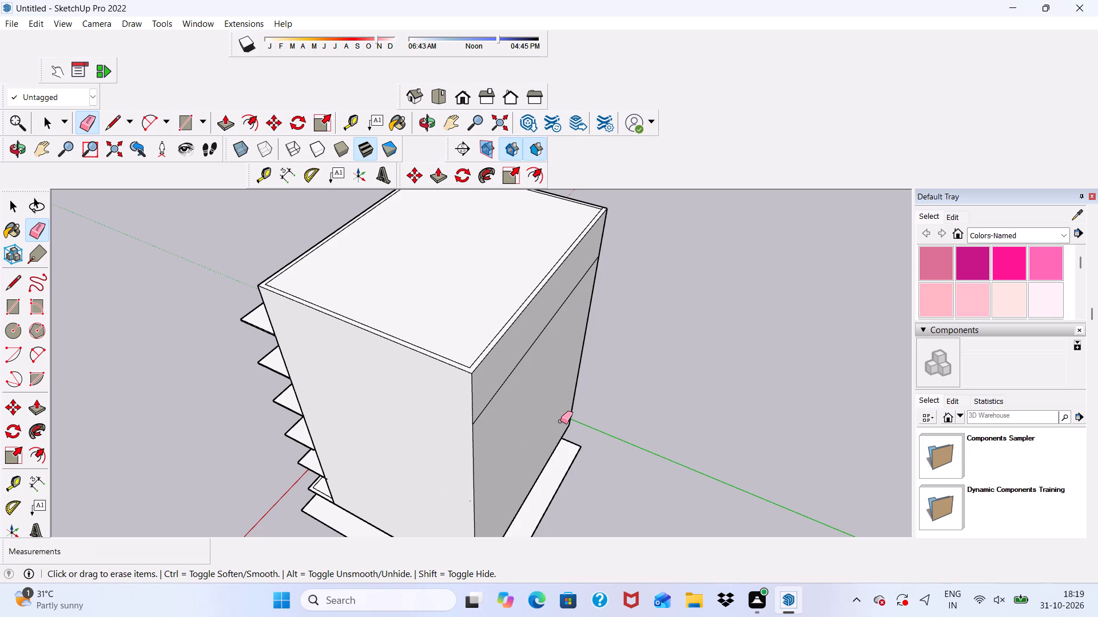
pyautogui.moveTo(560, 421); pyautogui.dragTo(380, 396, button='middle')
pyautogui.scroll(1, 371, 319)
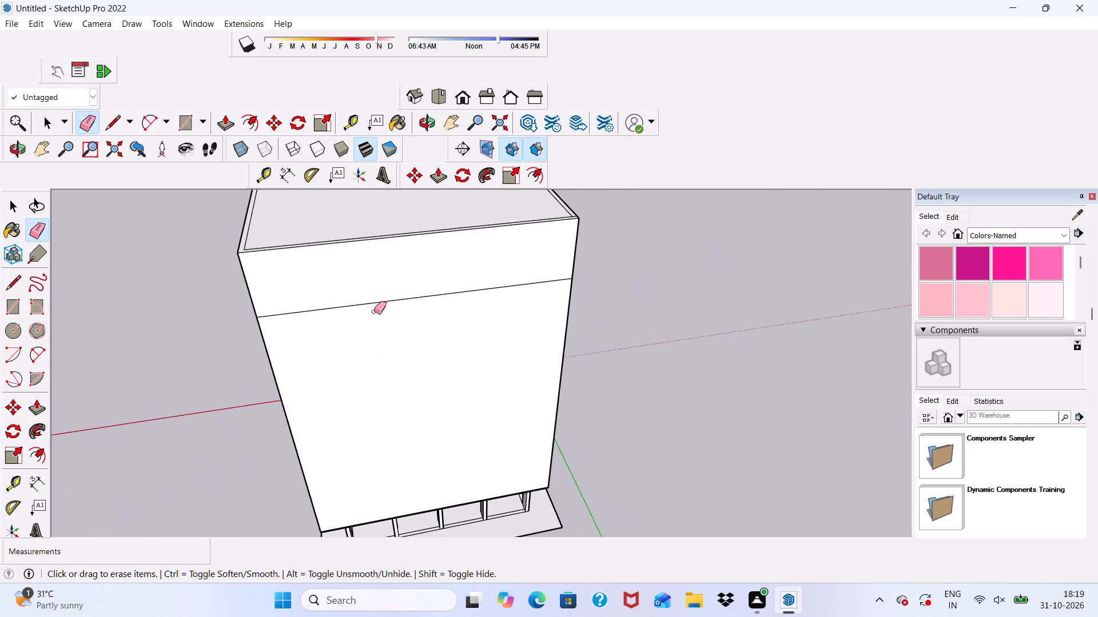
pyautogui.click(381, 294)
pyautogui.moveTo(381, 298); pyautogui.dragTo(381, 309)
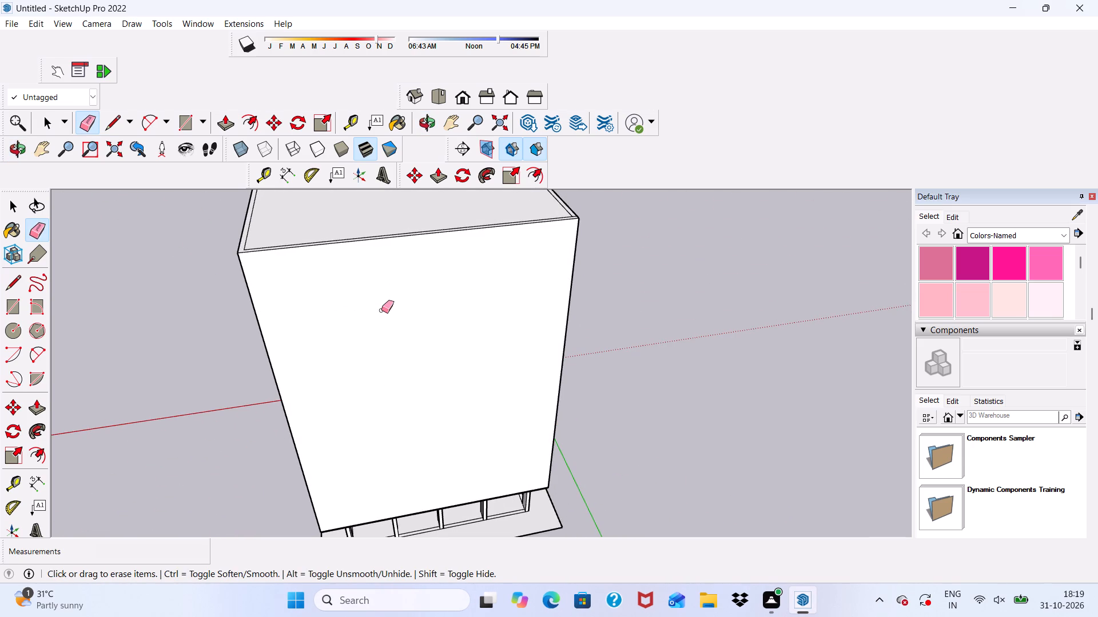
# Erase the horizontal line crossing the remaining end wall below the top storey.
pyautogui.scroll(-4, 381, 310)
pyautogui.moveTo(404, 374); pyautogui.dragTo(118, 373, button='middle')
pyautogui.scroll(4, 533, 334)
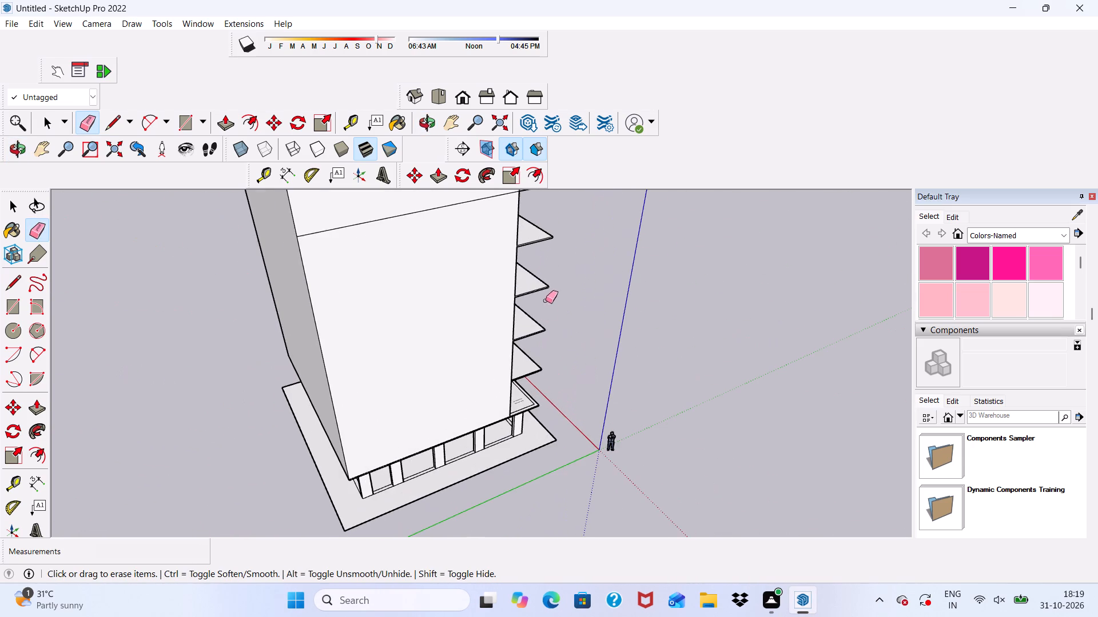
pyautogui.click(400, 217)
pyautogui.scroll(-4, 392, 245)
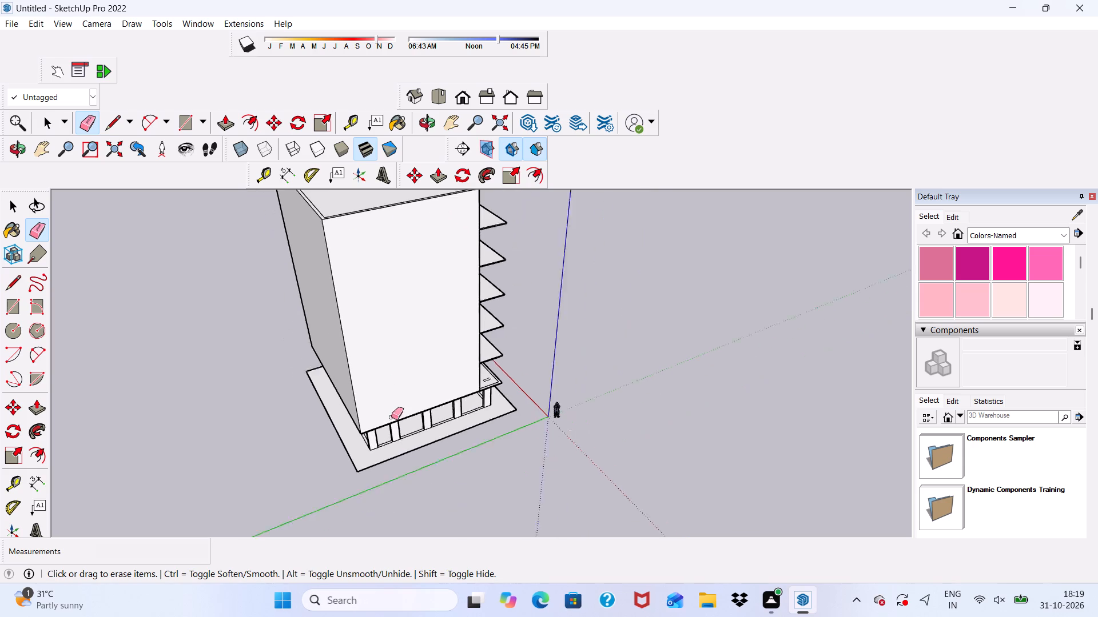
# Examine the end walls, front slabs and column level from around the building for leftover lines.
pyautogui.scroll(-1, 391, 417)
pyautogui.moveTo(398, 437); pyautogui.dragTo(108, 472, button='middle')
pyautogui.scroll(11, 456, 416)
pyautogui.scroll(-2, 476, 352)
pyautogui.moveTo(471, 411); pyautogui.dragTo(439, 434, button='middle')
pyautogui.scroll(6, 439, 362)
pyautogui.scroll(-7, 443, 364)
pyautogui.moveTo(462, 451); pyautogui.dragTo(283, 352, button='middle')
pyautogui.moveTo(369, 355); pyautogui.dragTo(395, 368, button='middle')
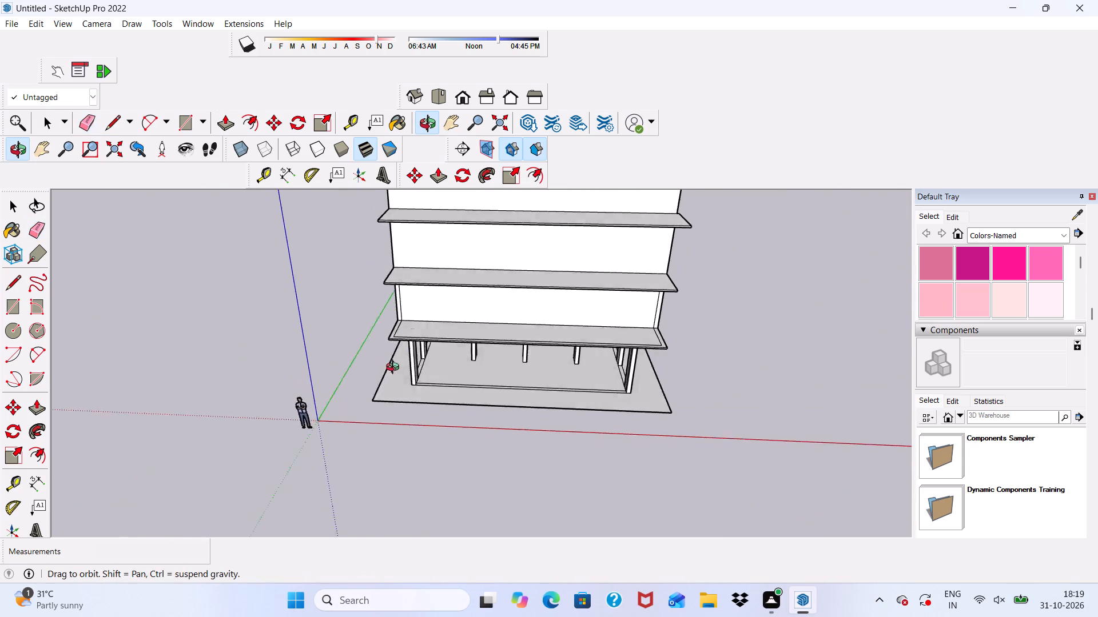
pyautogui.moveTo(395, 368); pyautogui.dragTo(433, 391, button='middle')
pyautogui.scroll(1, 409, 335)
pyautogui.scroll(-3, 408, 342)
pyautogui.moveTo(411, 391); pyautogui.dragTo(288, 398, button='middle')
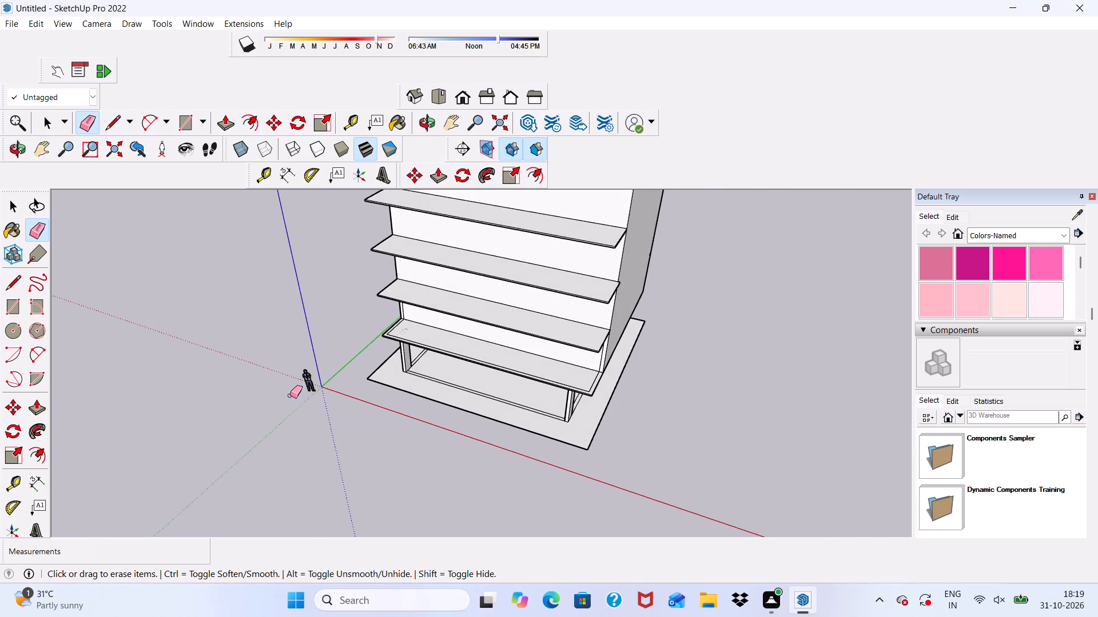
pyautogui.scroll(5, 429, 331)
pyautogui.scroll(-3, 389, 350)
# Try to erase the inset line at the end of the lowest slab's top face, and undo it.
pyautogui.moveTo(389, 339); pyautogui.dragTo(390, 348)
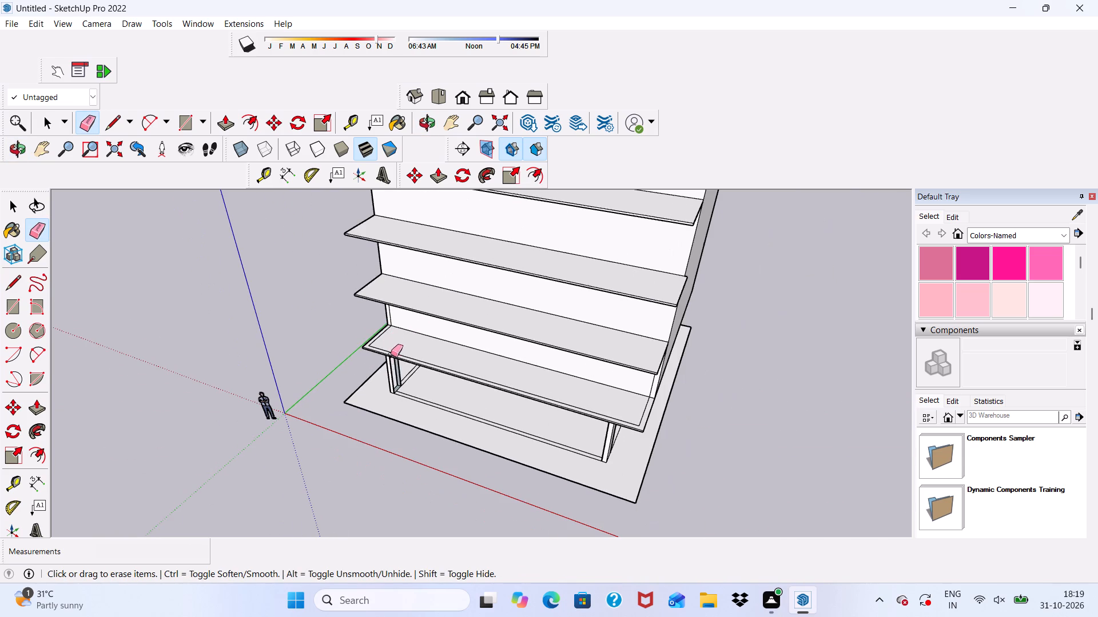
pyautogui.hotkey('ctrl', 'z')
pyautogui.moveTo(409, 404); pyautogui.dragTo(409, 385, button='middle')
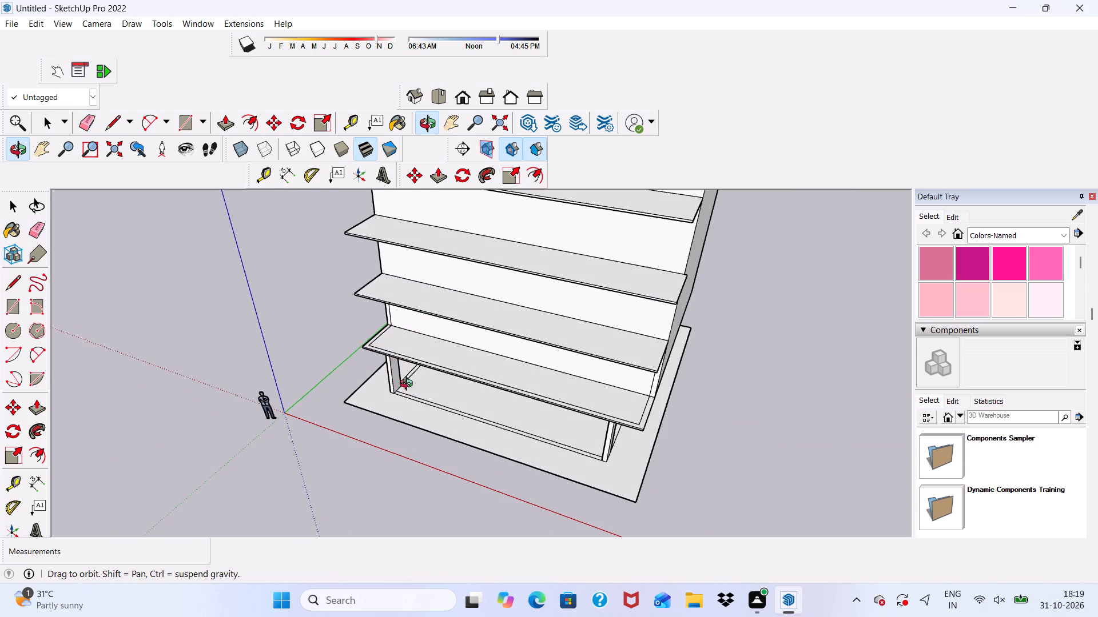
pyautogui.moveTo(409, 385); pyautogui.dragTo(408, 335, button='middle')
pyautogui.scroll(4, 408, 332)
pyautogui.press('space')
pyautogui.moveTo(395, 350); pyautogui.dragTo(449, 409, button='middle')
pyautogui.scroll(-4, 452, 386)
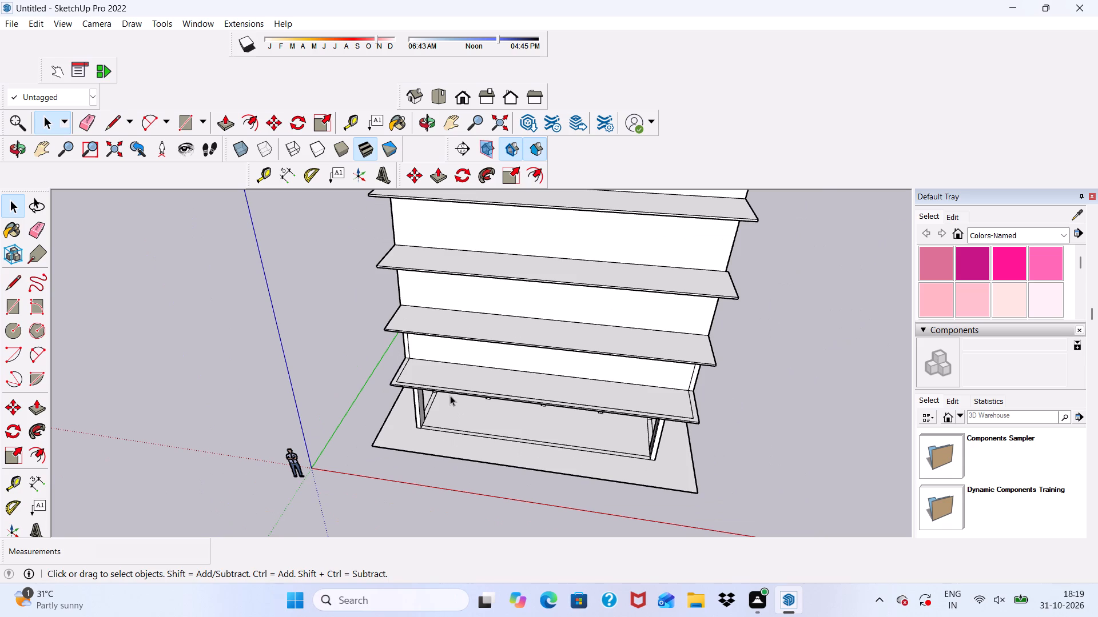
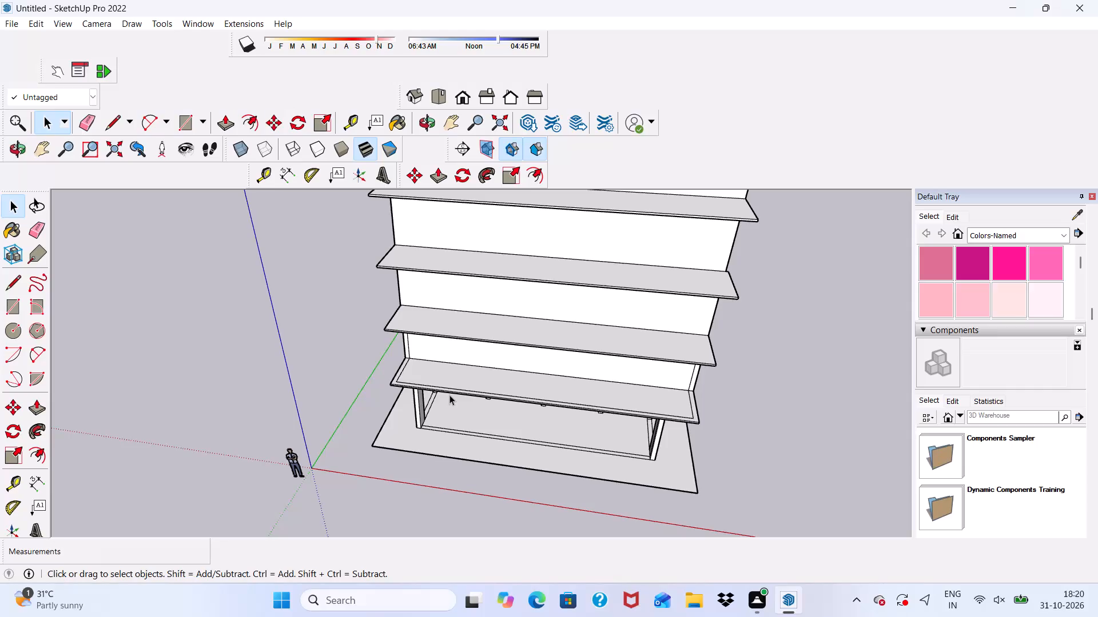
# Examine the lowest slab, its inset lines and the stacked floor slabs along the building's front.
pyautogui.scroll(12, 413, 373)
pyautogui.scroll(-2, 405, 318)
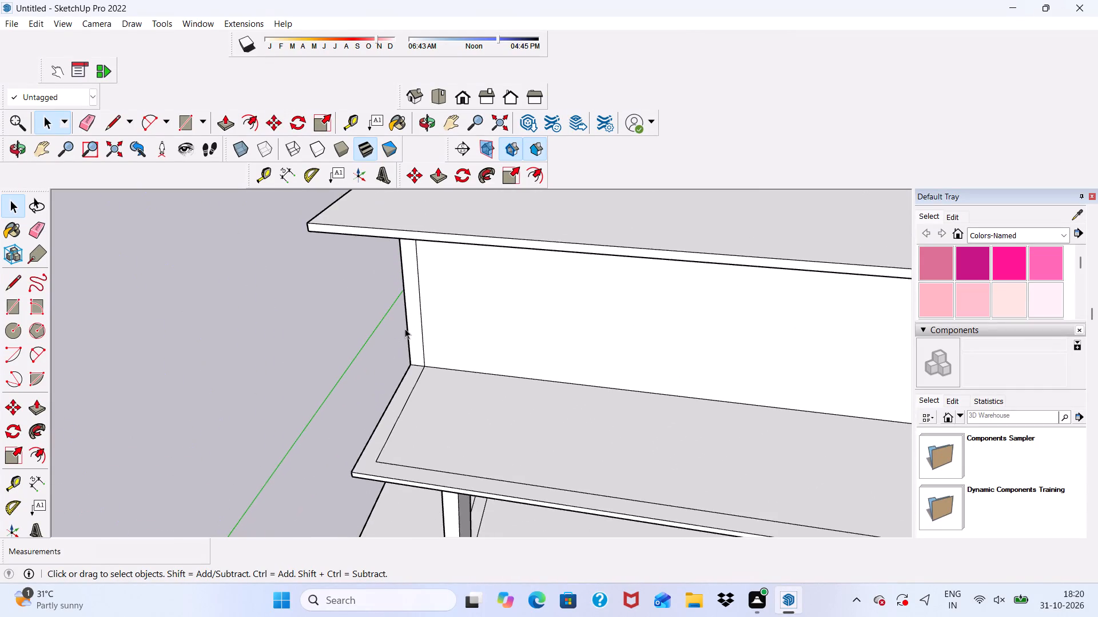
pyautogui.moveTo(405, 328); pyautogui.dragTo(467, 249, button='middle')
pyautogui.scroll(-8, 429, 266)
pyautogui.scroll(4, 627, 181)
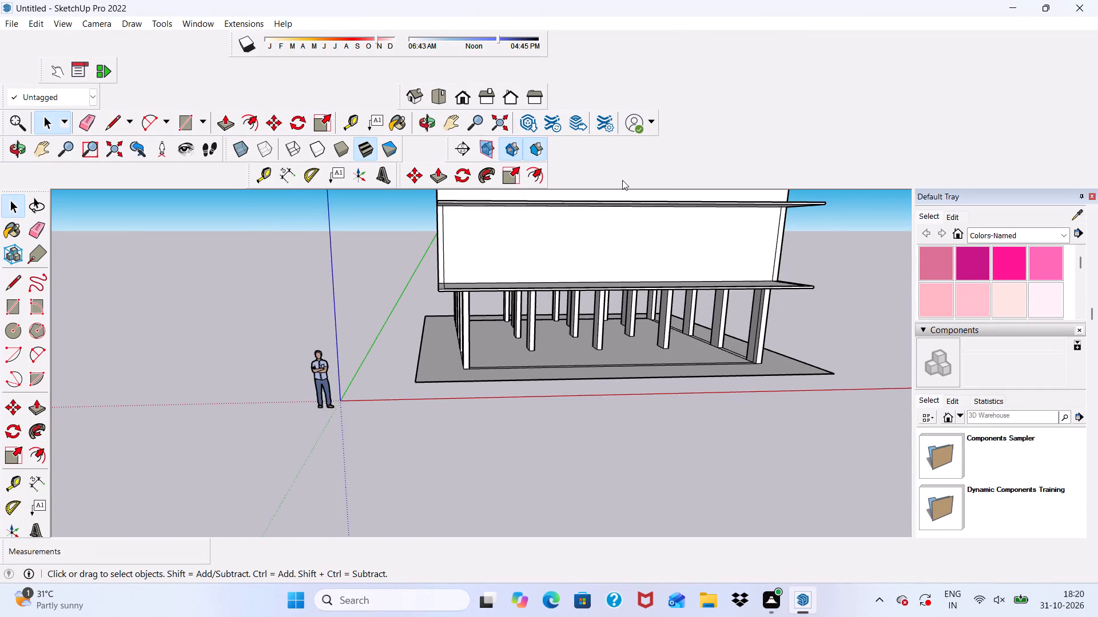
pyautogui.scroll(2, 622, 180)
pyautogui.scroll(-5, 604, 219)
pyautogui.scroll(17, 518, 269)
pyautogui.moveTo(515, 245); pyautogui.dragTo(508, 307, button='middle')
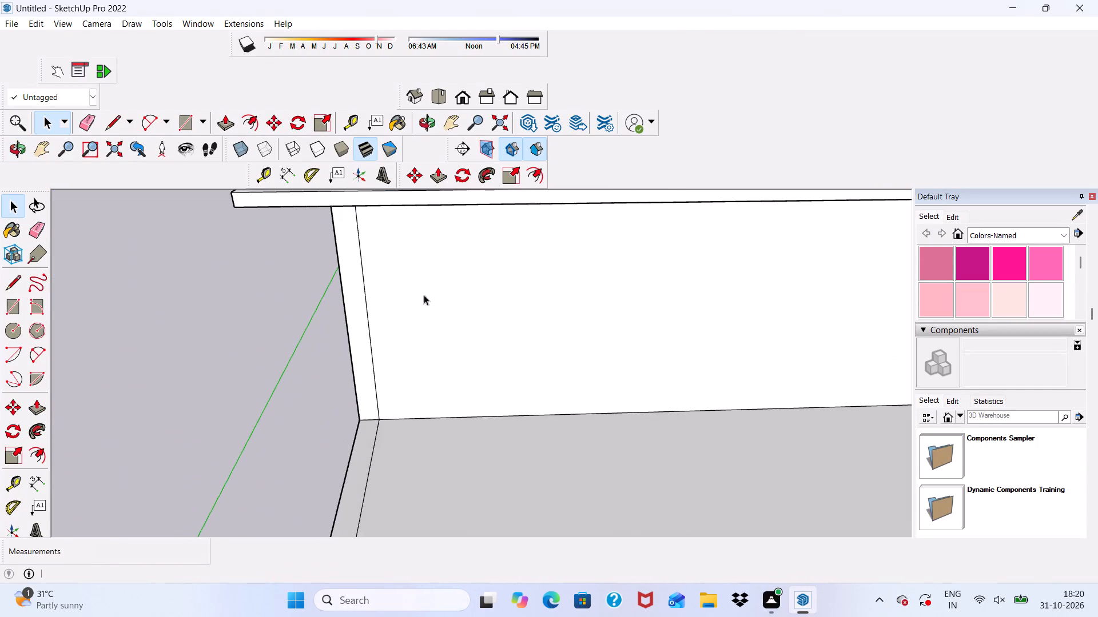
pyautogui.scroll(-12, 364, 311)
pyautogui.scroll(1, 472, 289)
pyautogui.scroll(-6, 472, 288)
pyautogui.scroll(4, 470, 236)
pyautogui.scroll(-2, 470, 236)
pyautogui.moveTo(433, 383); pyautogui.dragTo(428, 434, button='middle')
pyautogui.scroll(5, 410, 365)
pyautogui.scroll(-5, 405, 368)
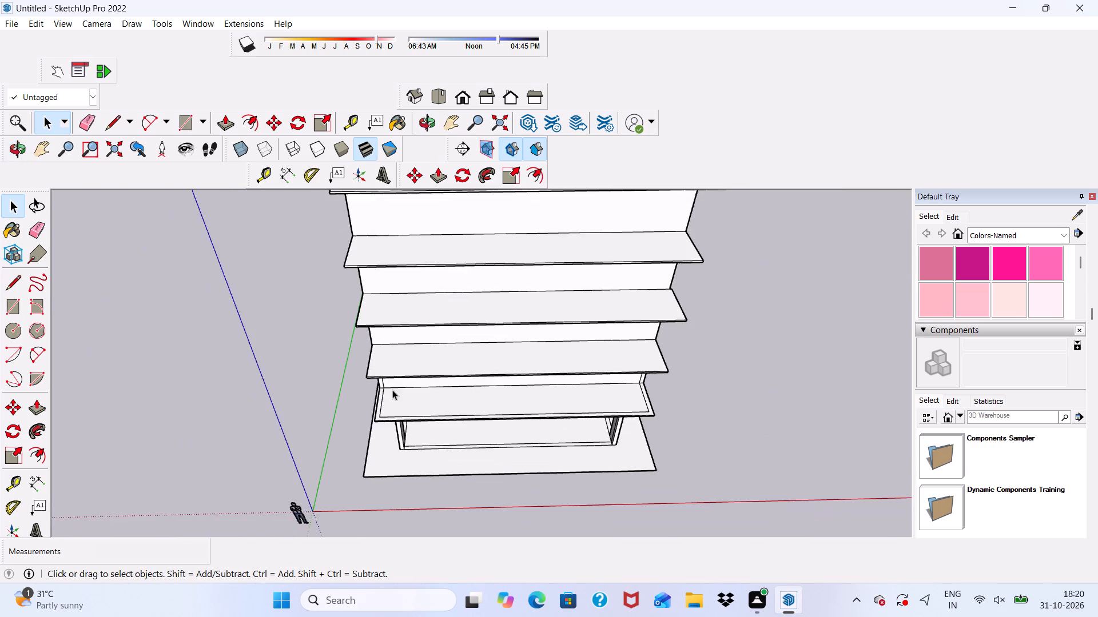
pyautogui.scroll(-5, 392, 390)
pyautogui.moveTo(447, 382); pyautogui.dragTo(435, 315, button='middle')
pyautogui.scroll(3, 435, 315)
pyautogui.scroll(-3, 383, 355)
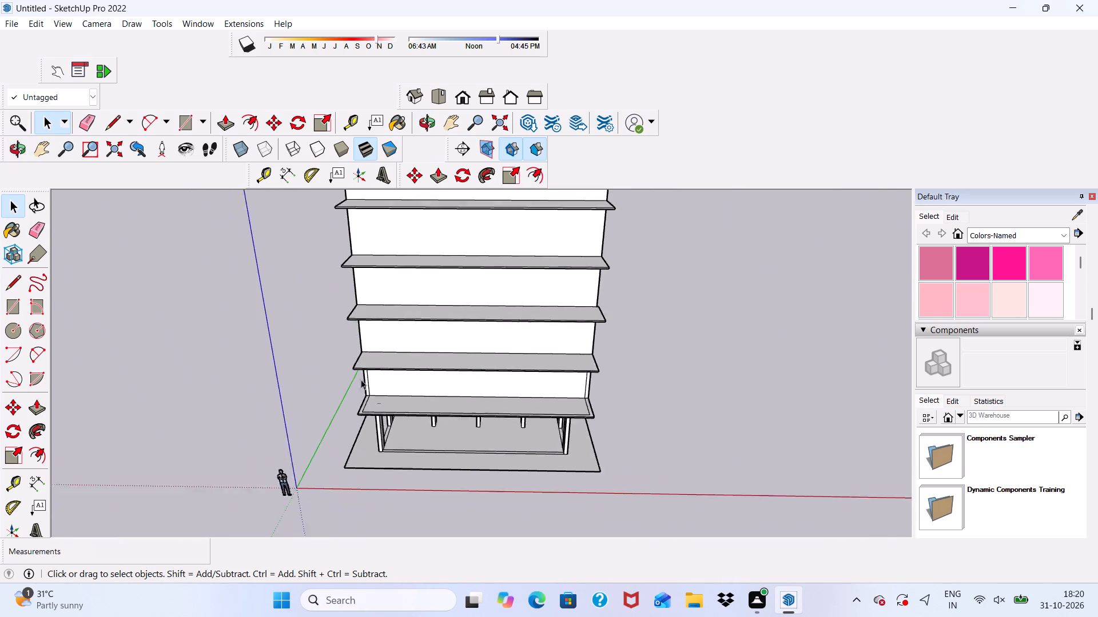
pyautogui.scroll(-3, 361, 379)
pyautogui.scroll(5, 421, 206)
# Push/Pull the narrow border strip around the roof up 3' to form a parapet wall.
pyautogui.moveTo(421, 206); pyautogui.dragTo(386, 336)
pyautogui.scroll(-11, 418, 215)
pyautogui.scroll(10, 376, 282)
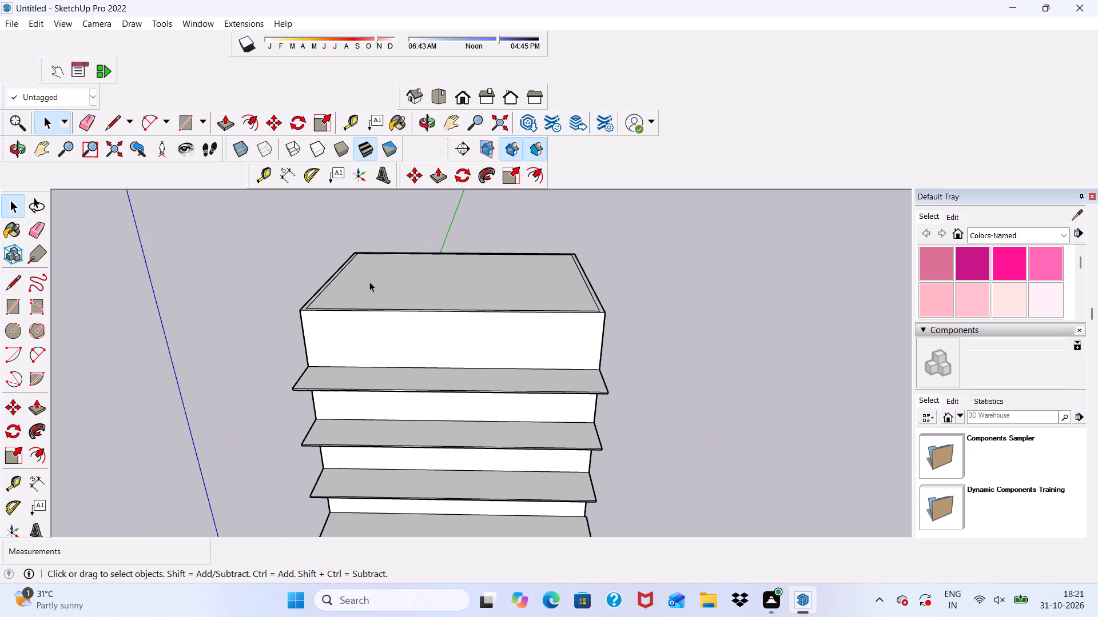
pyautogui.scroll(-3, 352, 328)
pyautogui.scroll(2, 360, 318)
pyautogui.scroll(-3, 360, 318)
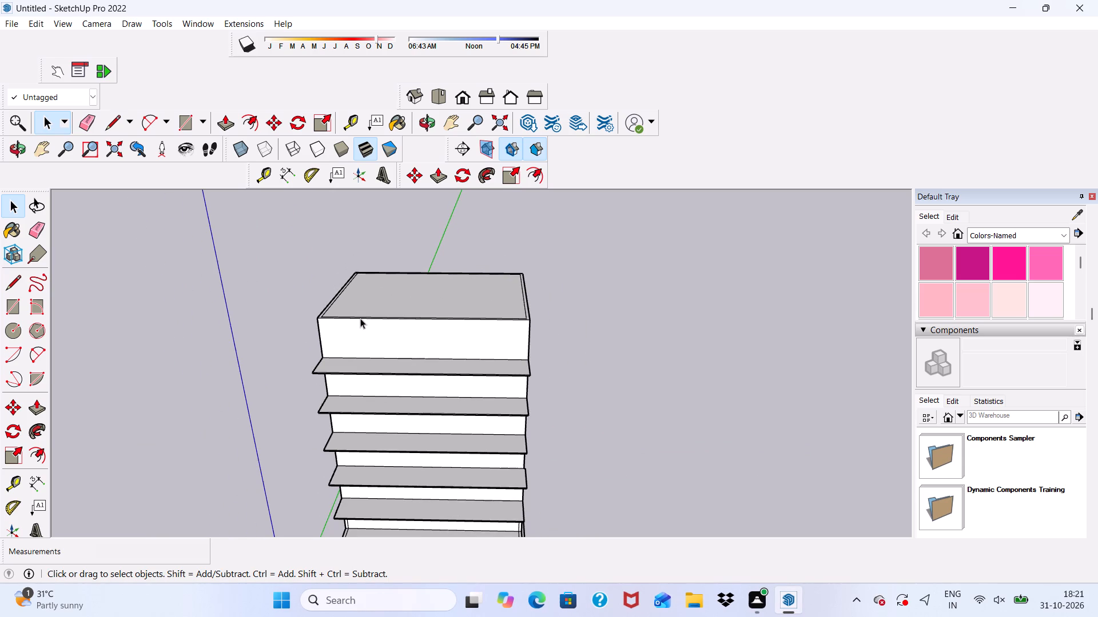
pyautogui.scroll(5, 369, 307)
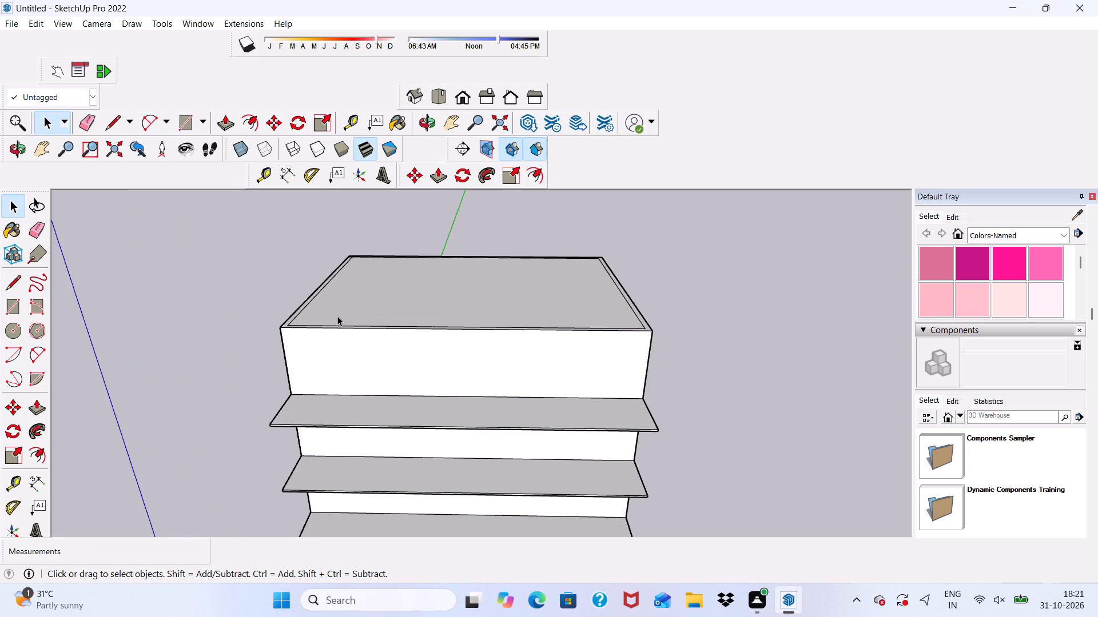
pyautogui.scroll(4, 331, 322)
pyautogui.moveTo(330, 321); pyautogui.dragTo(336, 374, button='middle')
pyautogui.scroll(2, 336, 374)
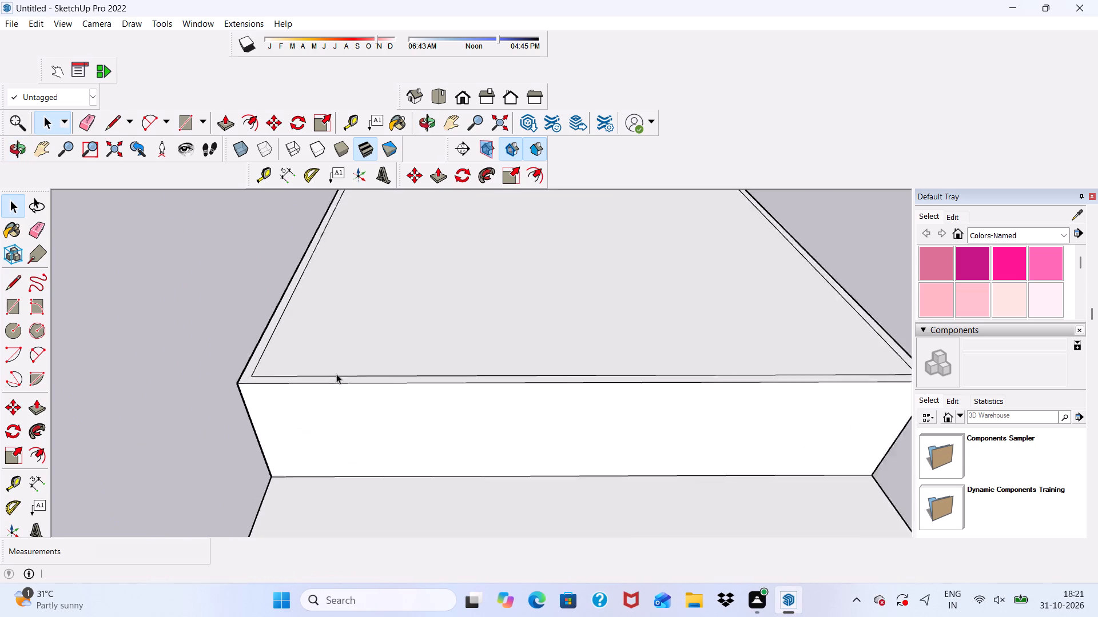
pyautogui.scroll(7, 336, 374)
pyautogui.click(320, 378)
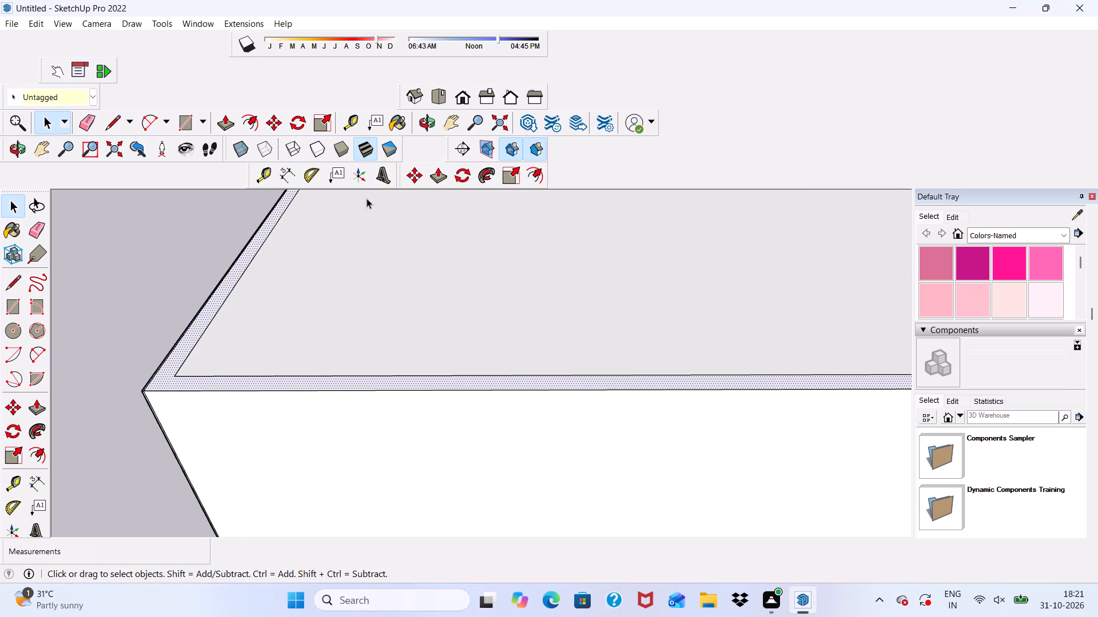
pyautogui.click(435, 170)
pyautogui.scroll(3, 315, 383)
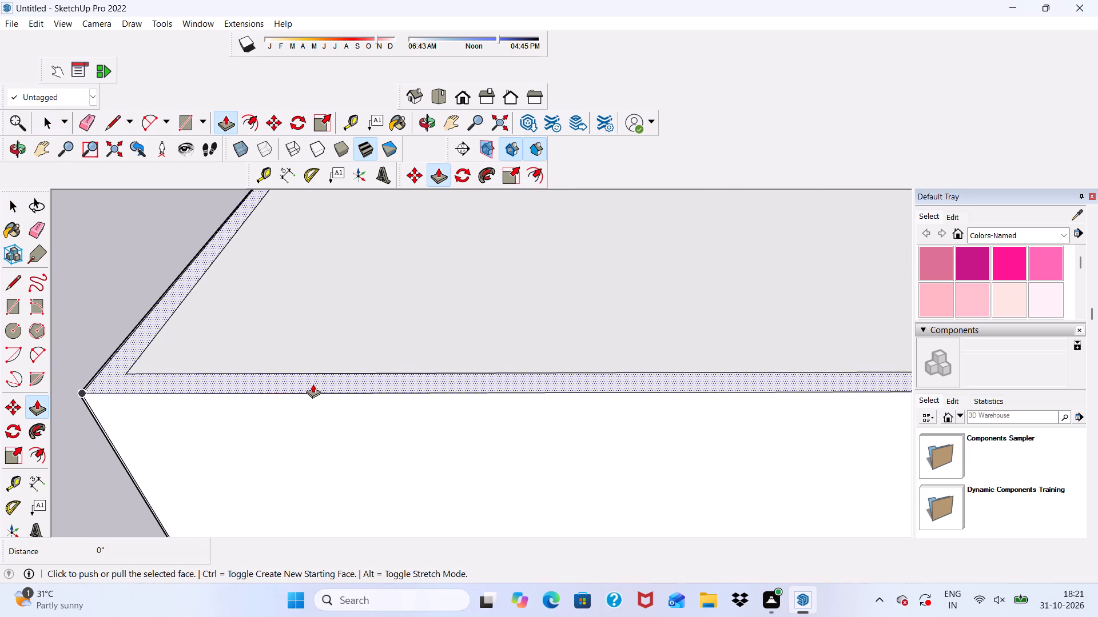
pyautogui.click(312, 384)
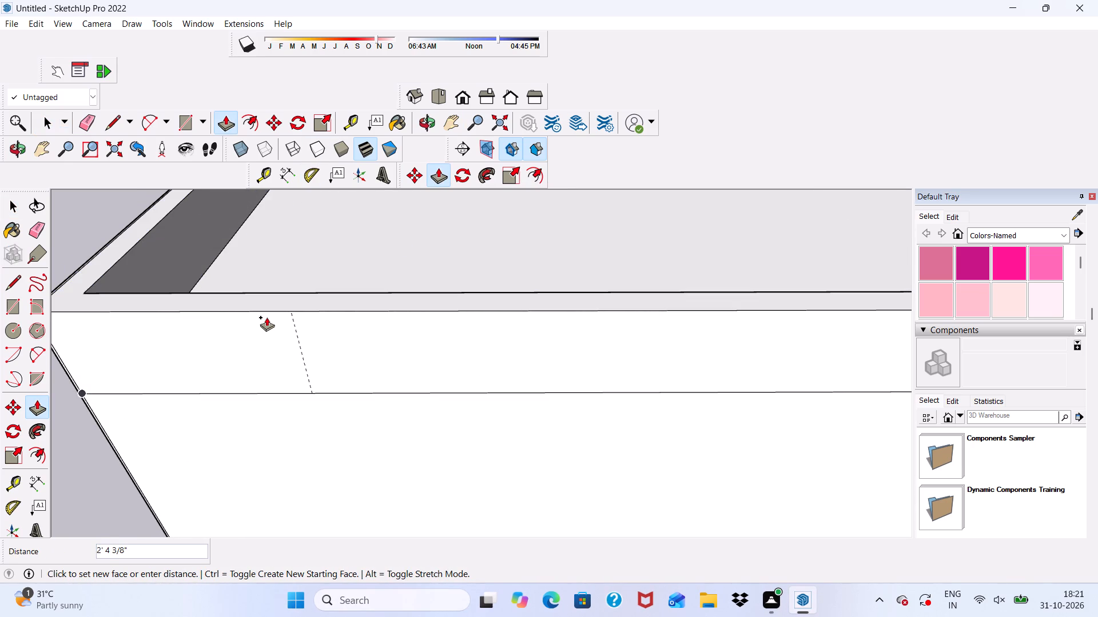
pyautogui.write("3'")
pyautogui.press('Return')
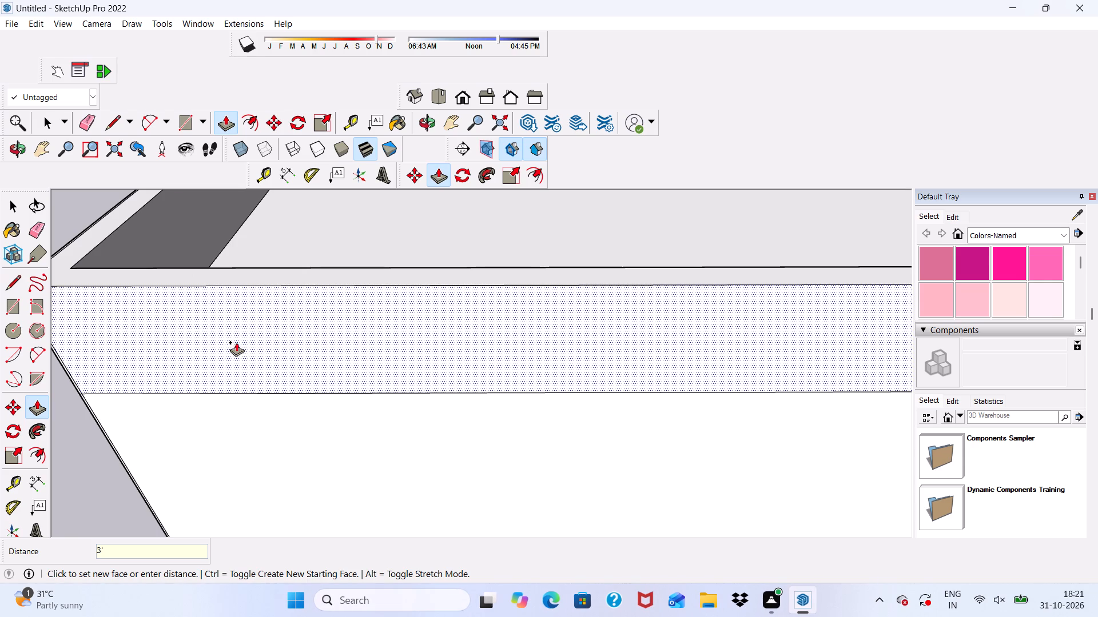
pyautogui.scroll(-5, 236, 343)
pyautogui.moveTo(274, 356); pyautogui.dragTo(297, 287, button='middle')
pyautogui.press('space')
# Draw a vertical rectangle about 64' high from the lowest slab's front outer corner to just above the parapet, covering nearly half the front.
pyautogui.scroll(-5, 297, 286)
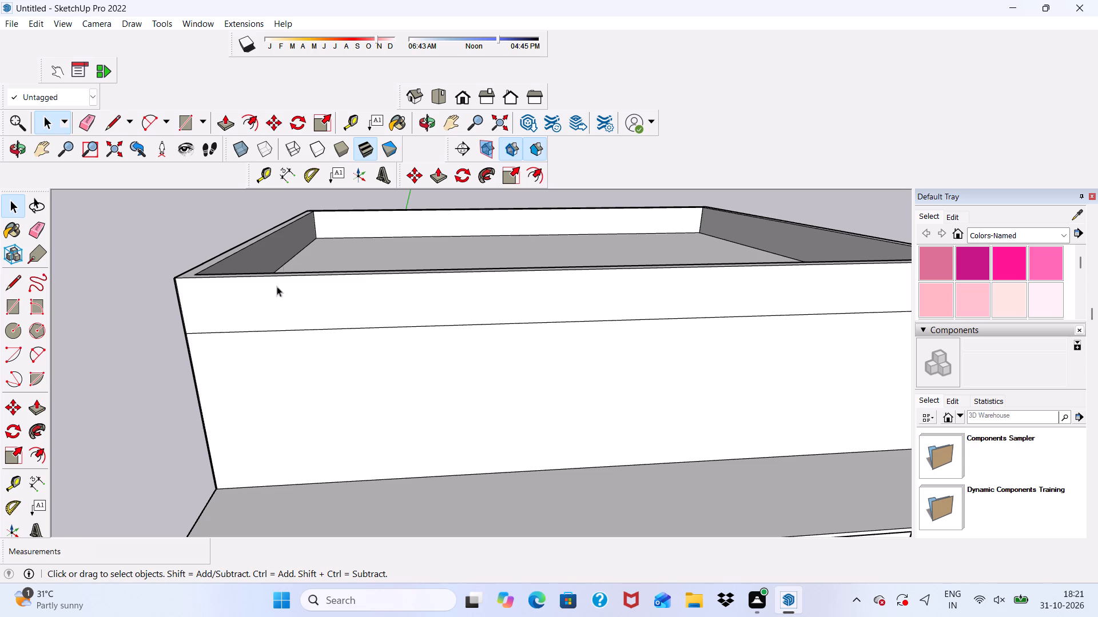
pyautogui.scroll(-5, 264, 266)
pyautogui.scroll(4, 270, 299)
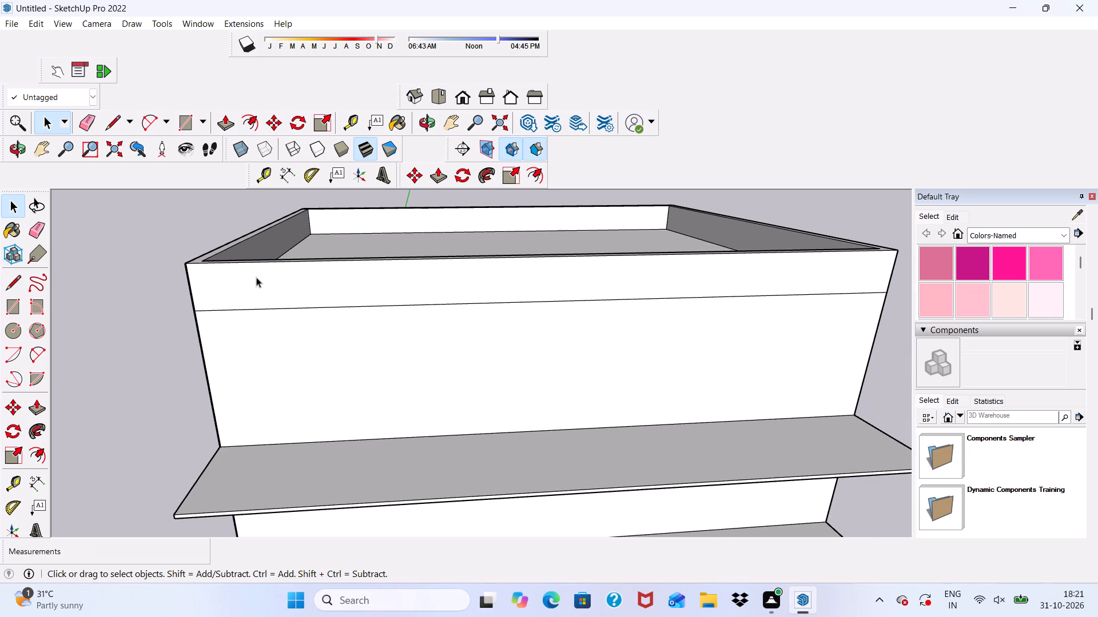
pyautogui.scroll(-2, 257, 278)
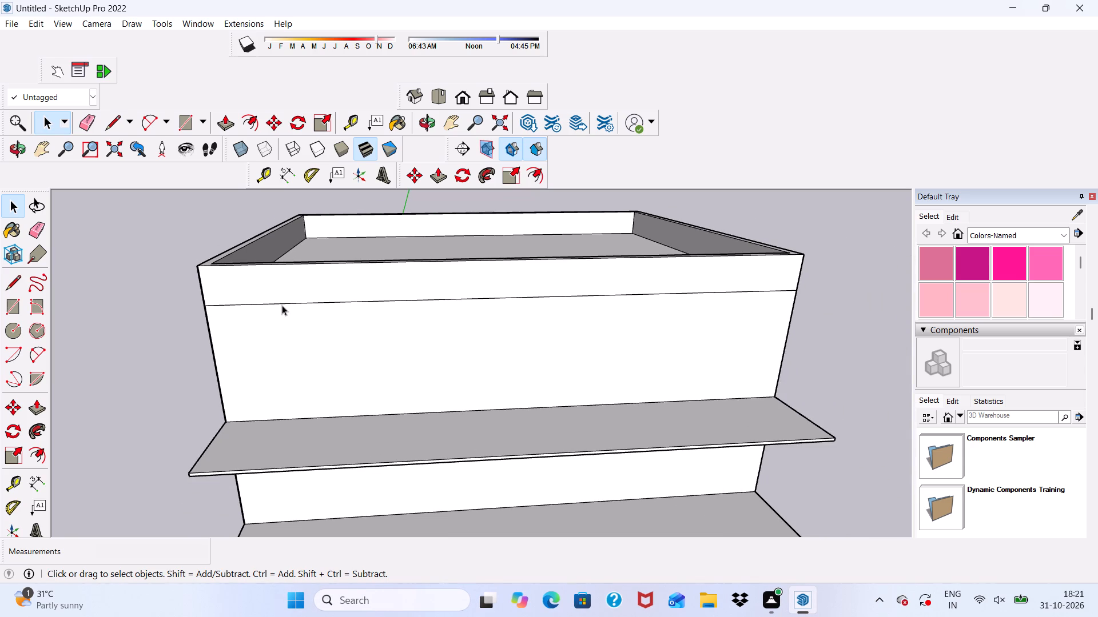
pyautogui.scroll(1, 279, 303)
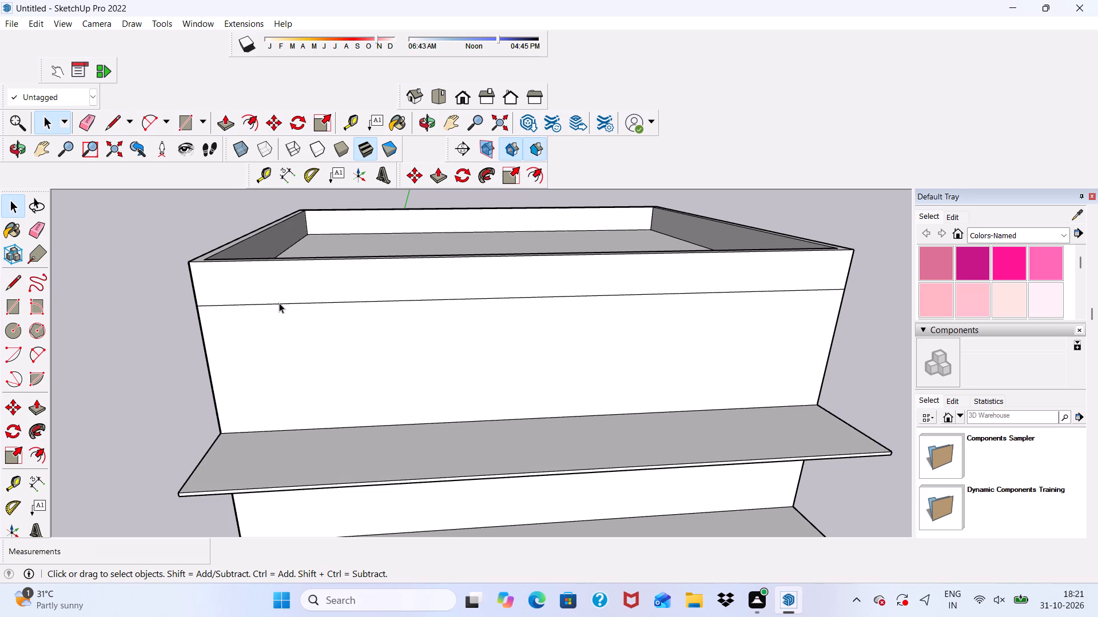
pyautogui.scroll(-1, 222, 328)
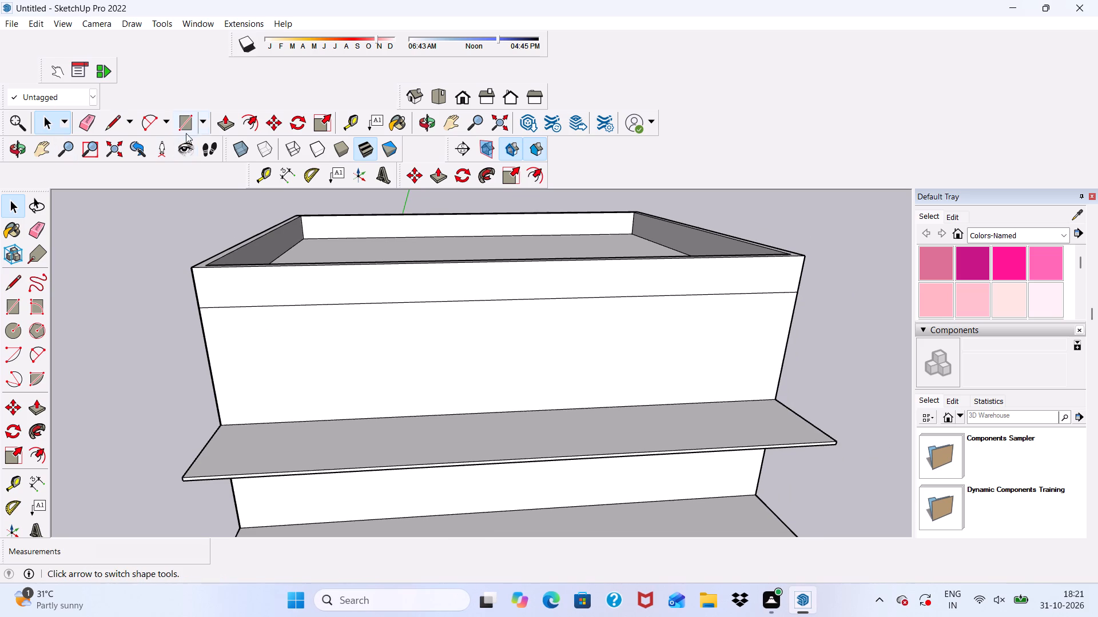
pyautogui.click(186, 125)
pyautogui.scroll(-10, 190, 141)
pyautogui.scroll(-1, 448, 230)
pyautogui.scroll(2, 520, 375)
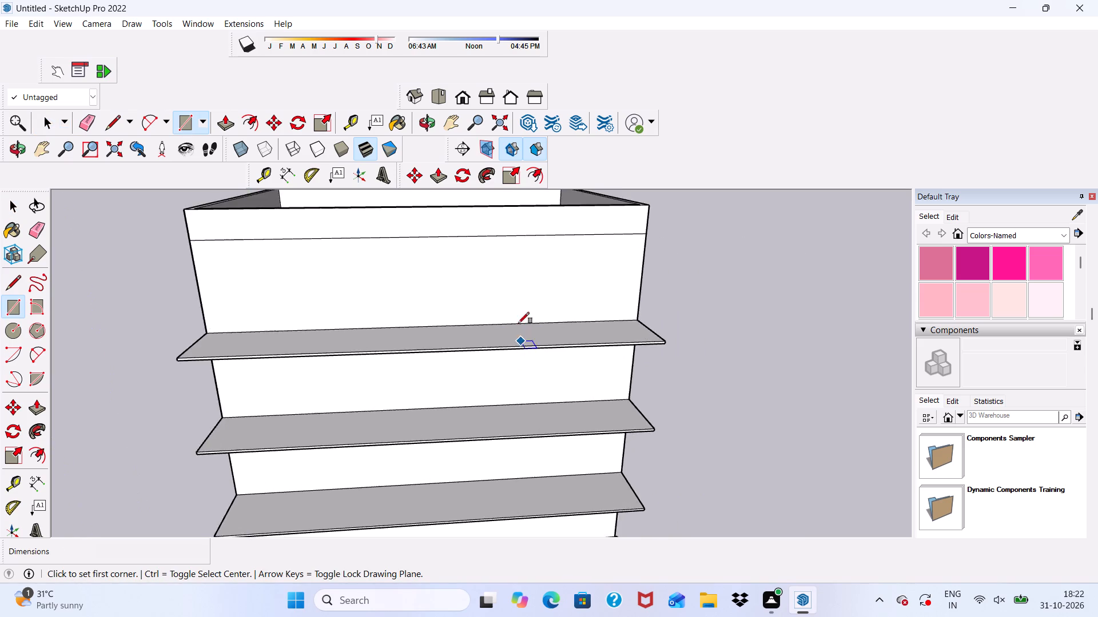
pyautogui.scroll(-4, 497, 275)
pyautogui.scroll(4, 506, 286)
pyautogui.scroll(-6, 501, 281)
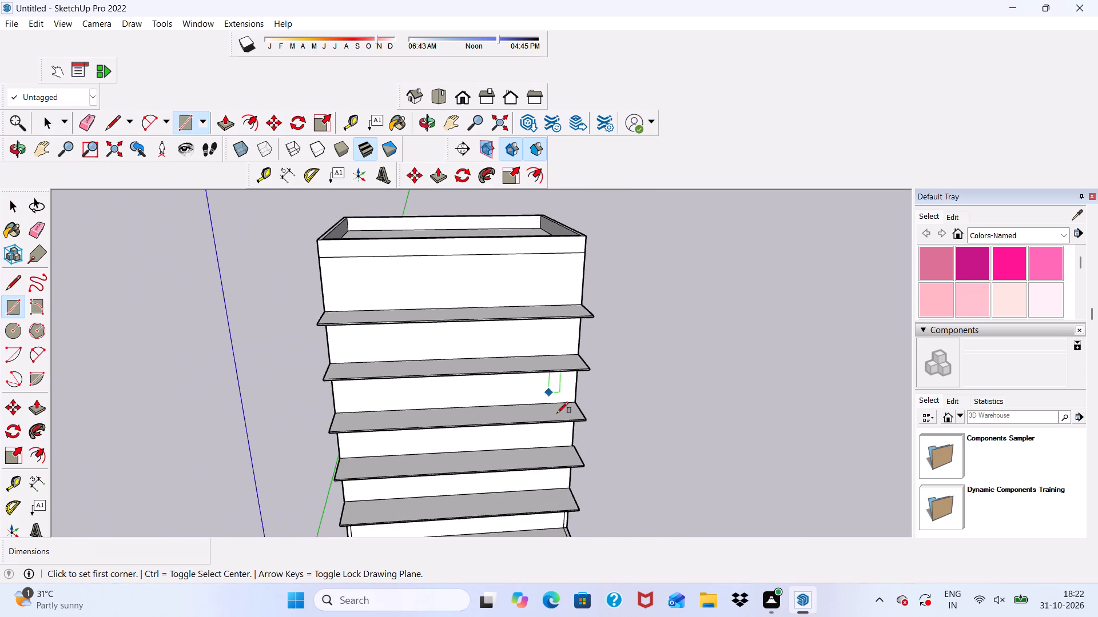
pyautogui.scroll(1, 560, 350)
pyautogui.scroll(-4, 555, 344)
pyautogui.scroll(11, 583, 524)
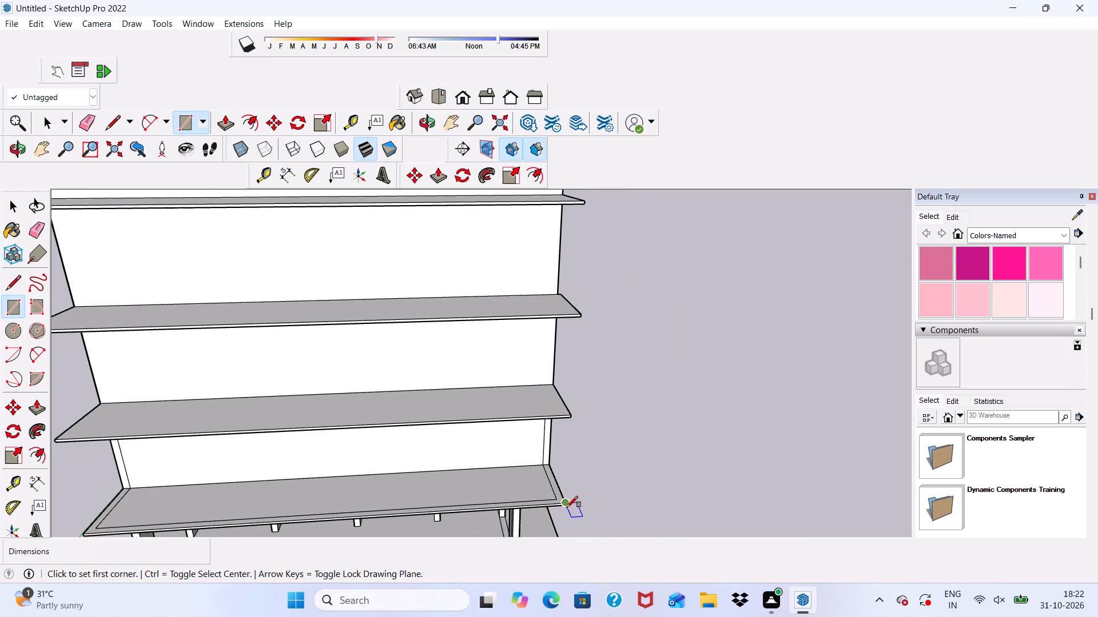
pyautogui.scroll(16, 562, 503)
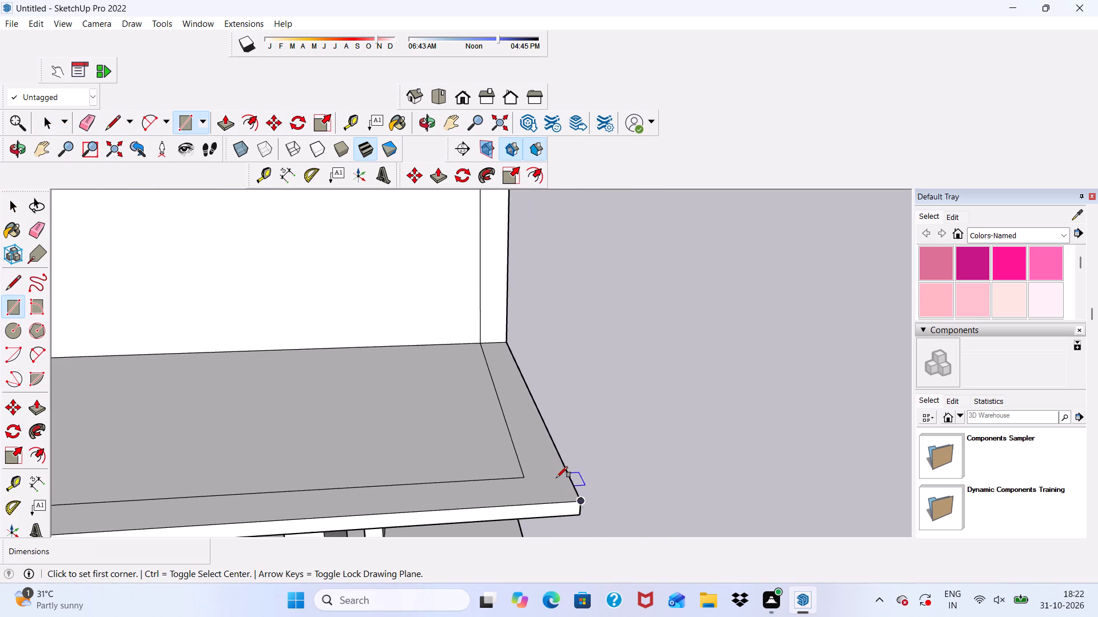
pyautogui.scroll(1, 568, 515)
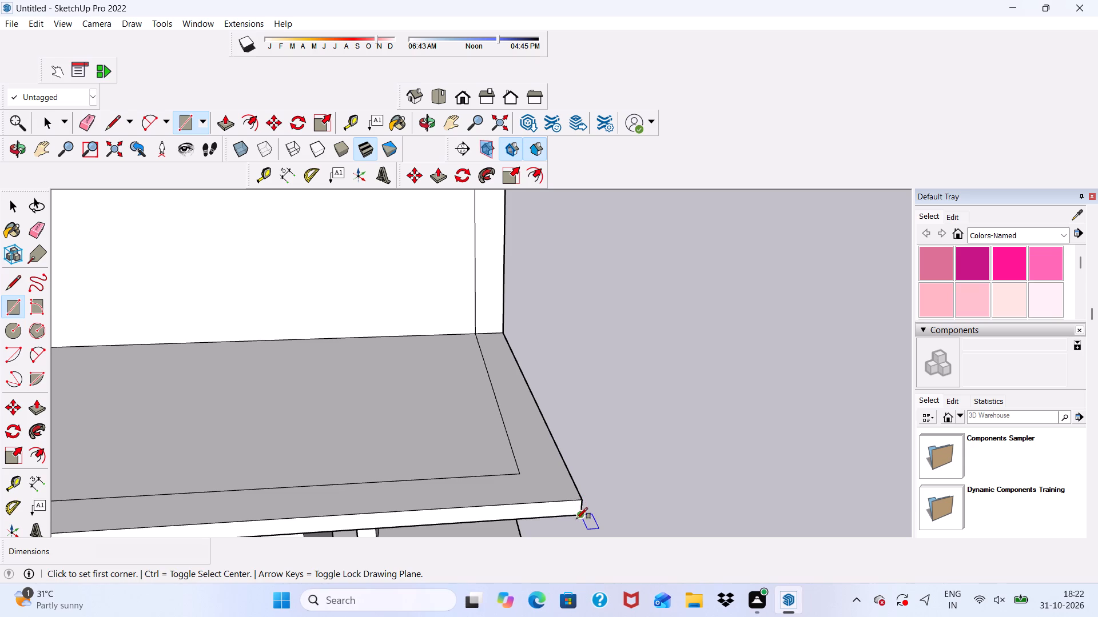
pyautogui.click(578, 513)
pyautogui.scroll(-11, 547, 487)
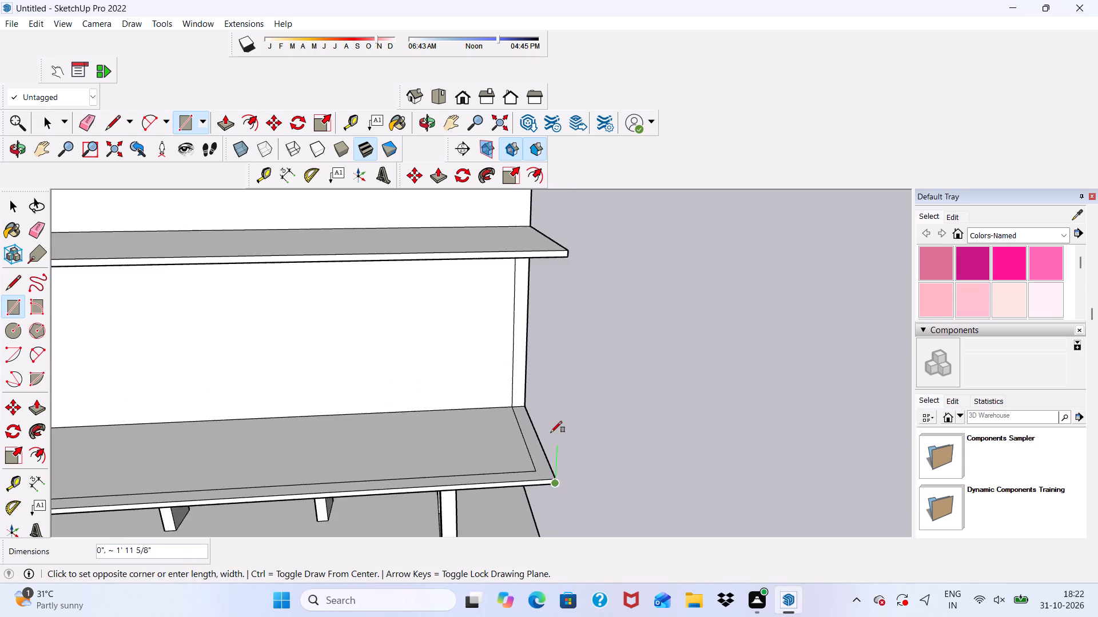
pyautogui.scroll(-19, 551, 432)
pyautogui.scroll(1, 433, 402)
pyautogui.scroll(-2, 353, 206)
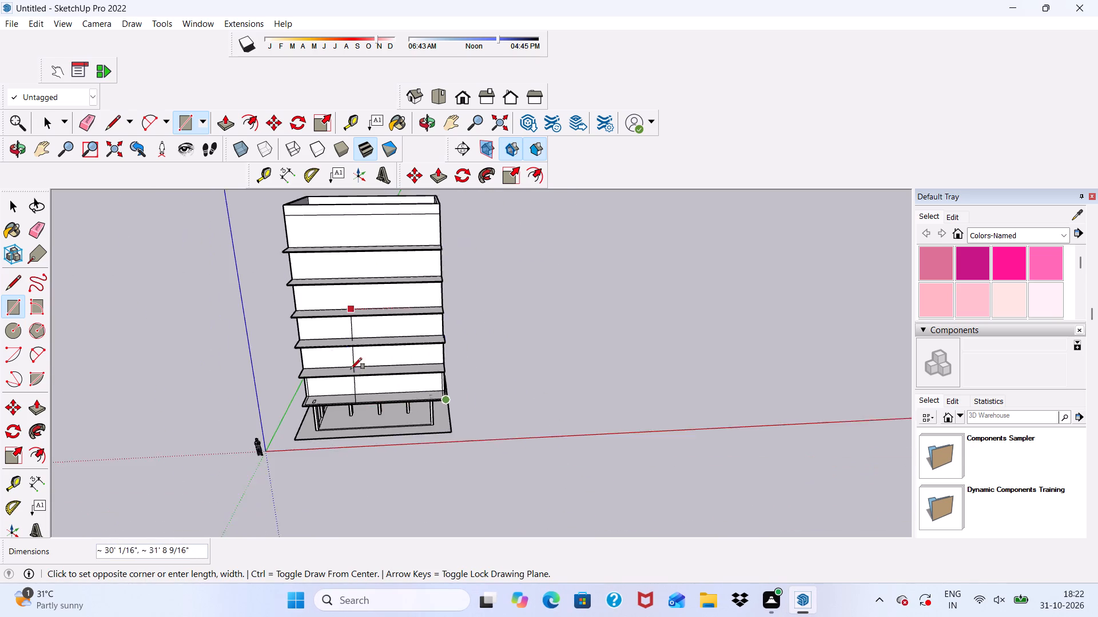
pyautogui.scroll(-5, 351, 369)
pyautogui.scroll(7, 356, 243)
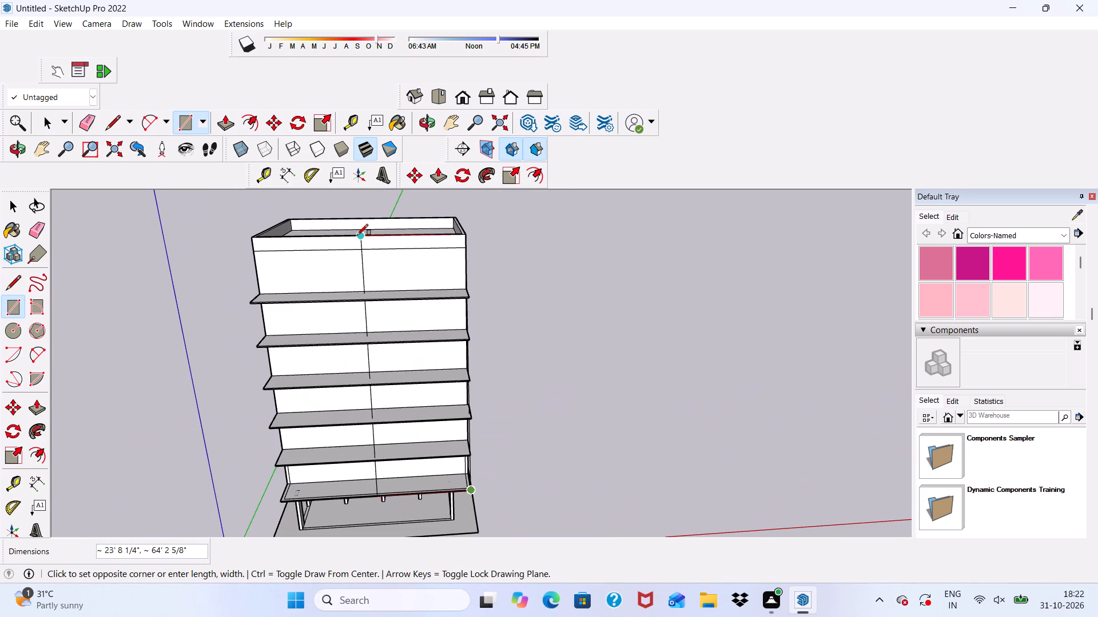
pyautogui.scroll(6, 357, 235)
pyautogui.scroll(-4, 355, 243)
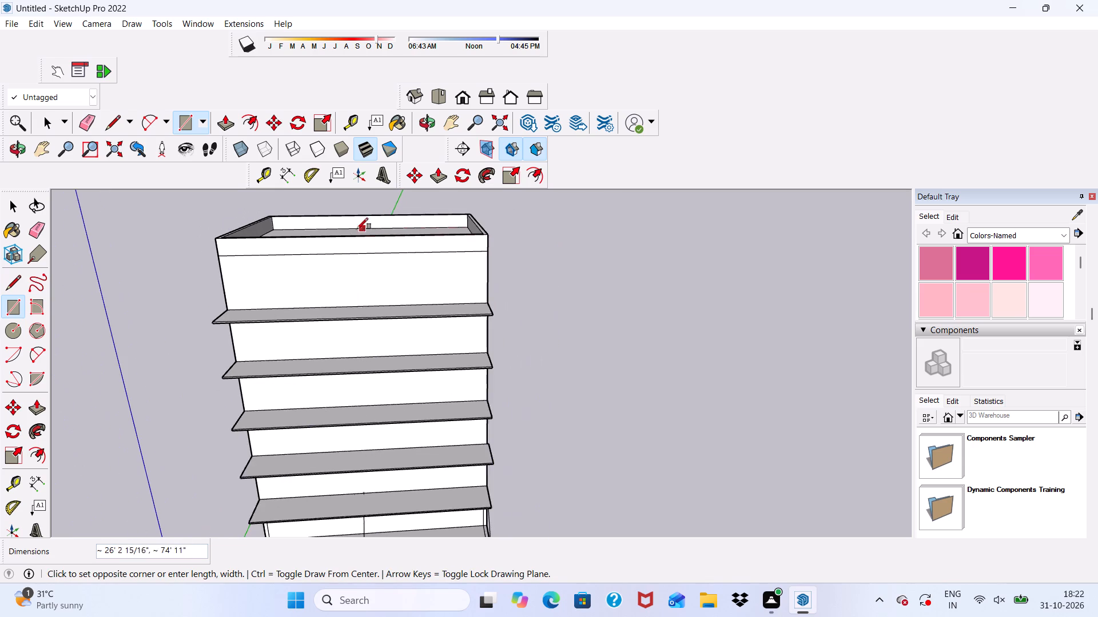
pyautogui.scroll(-1, 337, 285)
pyautogui.scroll(-3, 344, 237)
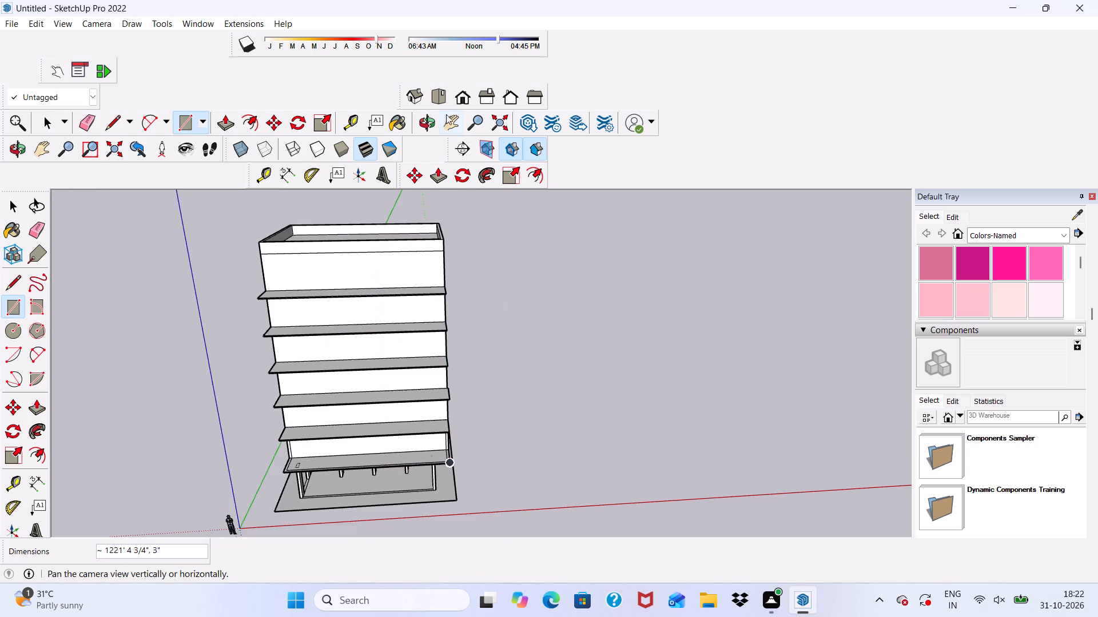
pyautogui.click(457, 99)
pyautogui.scroll(-4, 498, 271)
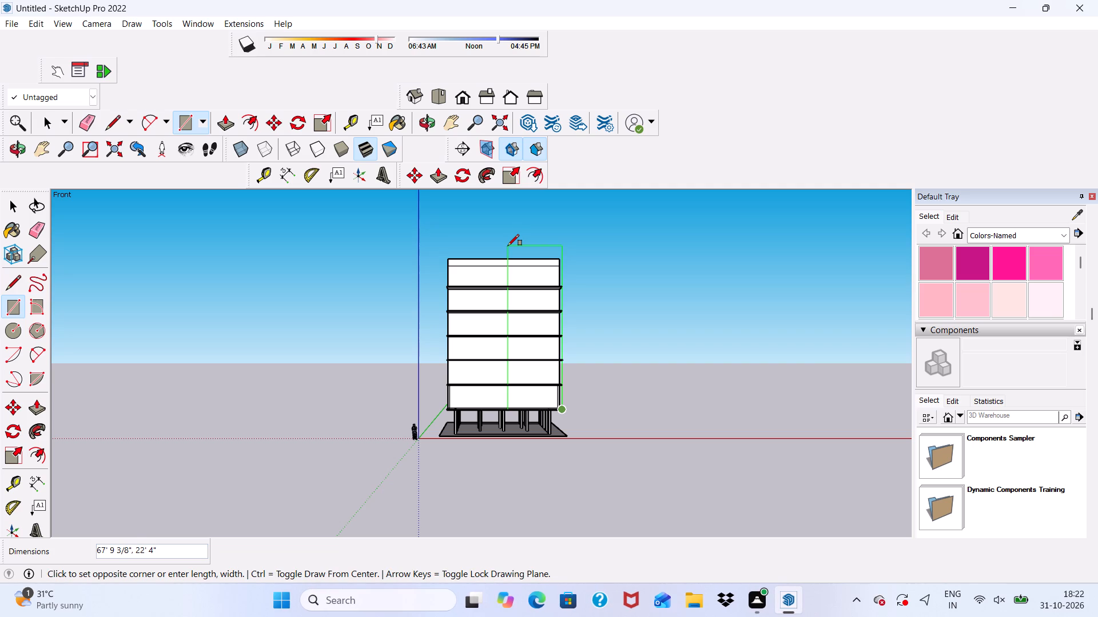
pyautogui.scroll(3, 505, 250)
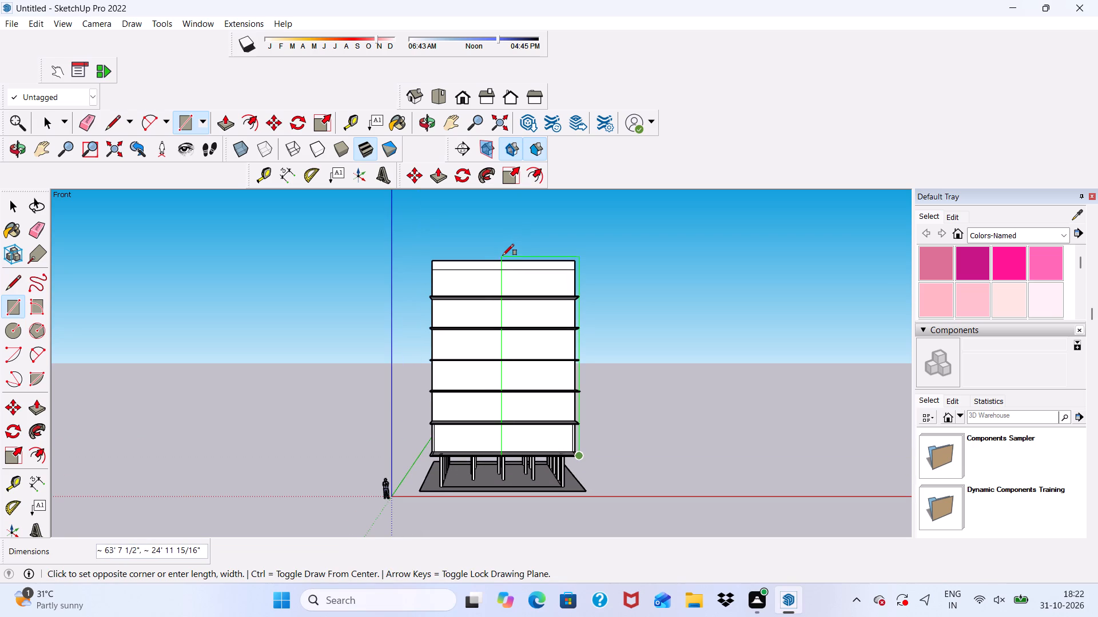
pyautogui.click(509, 253)
pyautogui.scroll(-1, 531, 295)
pyautogui.moveTo(531, 295); pyautogui.dragTo(532, 298, button='middle')
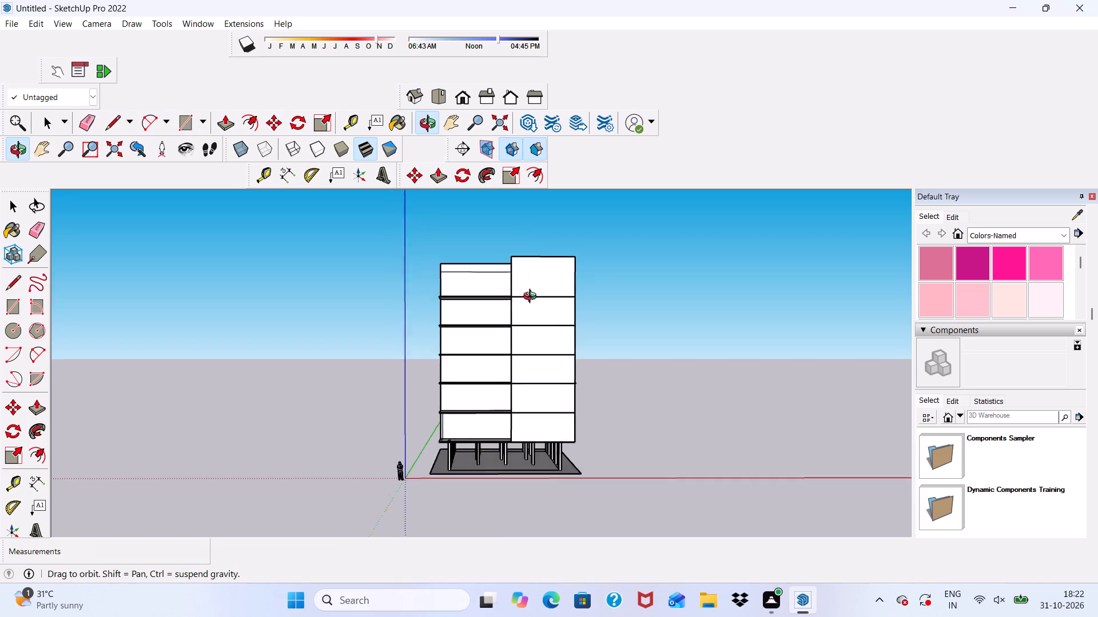
pyautogui.moveTo(532, 298); pyautogui.dragTo(312, 361, button='middle')
pyautogui.scroll(5, 474, 312)
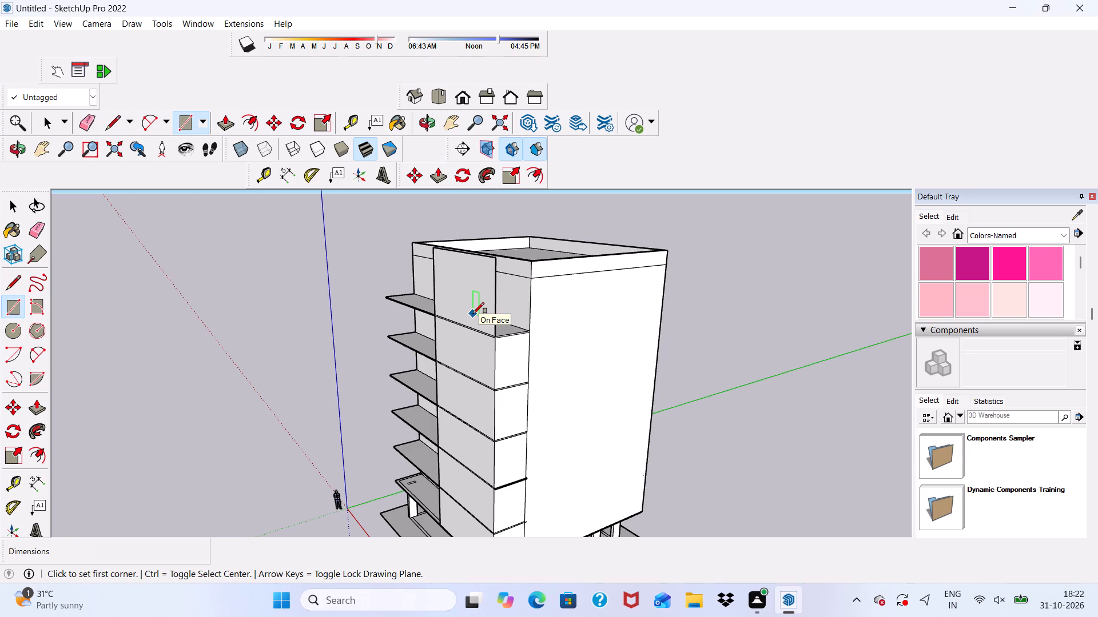
pyautogui.scroll(-2, 457, 338)
pyautogui.moveTo(455, 343); pyautogui.dragTo(602, 310, button='middle')
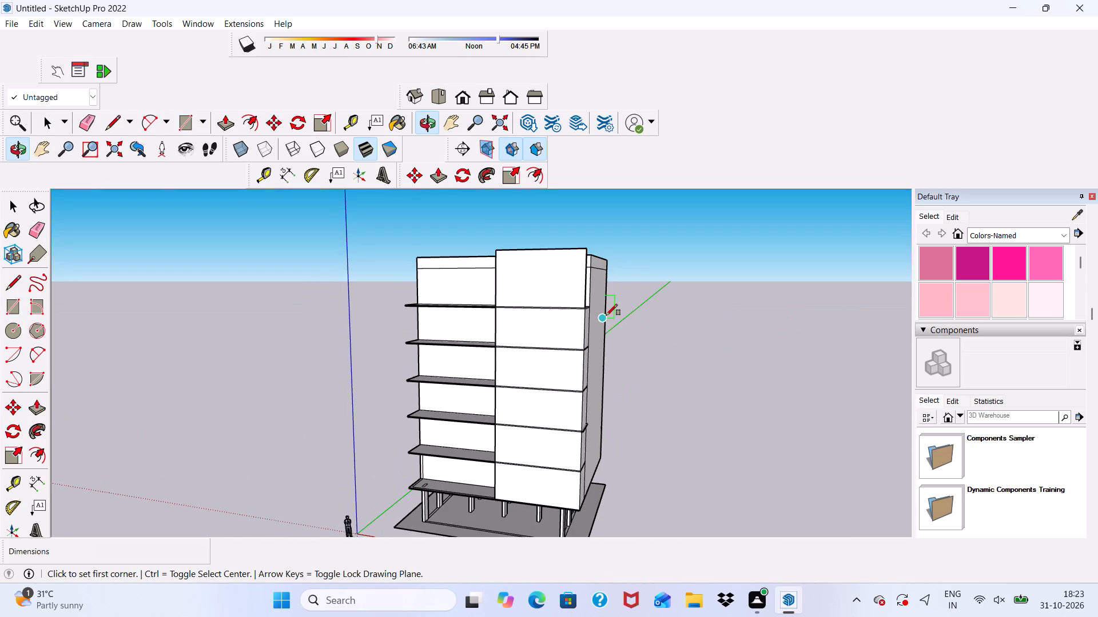
pyautogui.press('space')
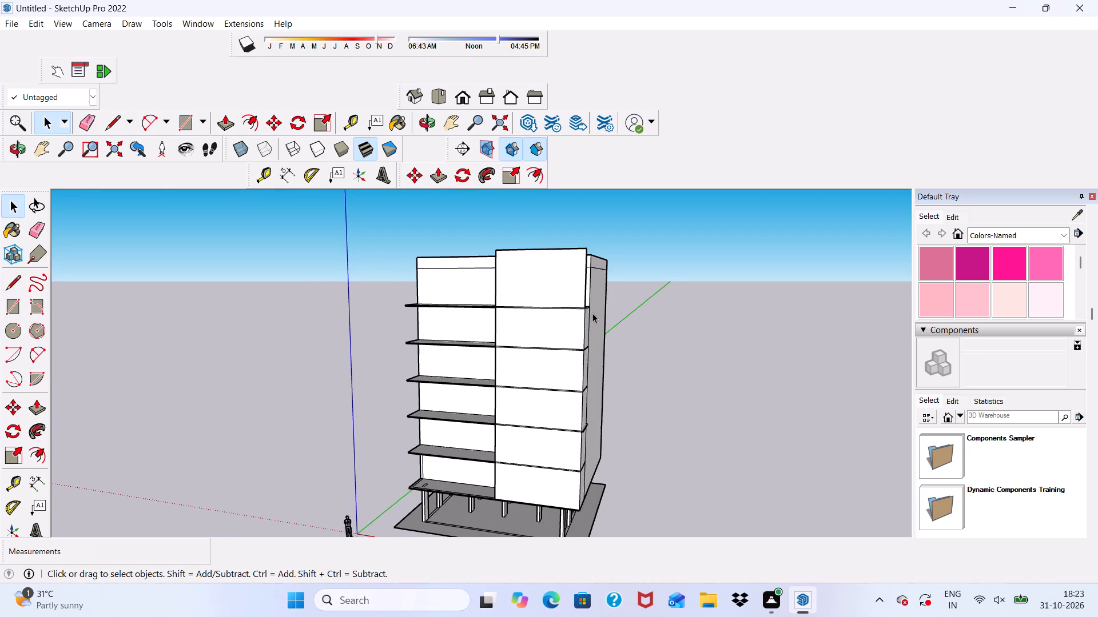
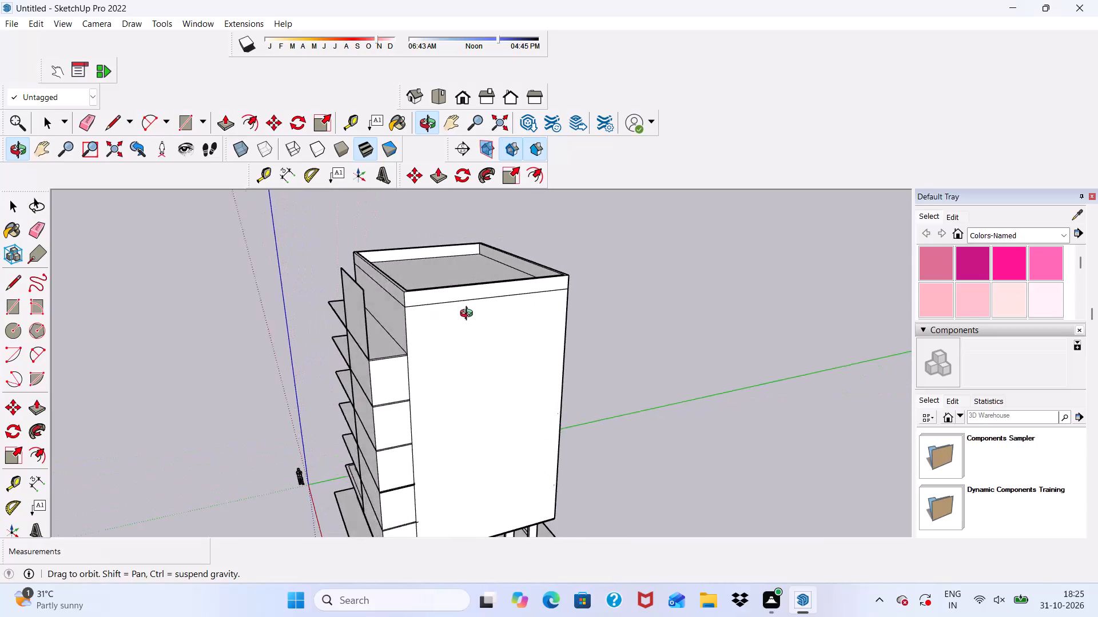
# Push/Pull the part of the tall front face above the top slab outward 3".
pyautogui.scroll(5, 437, 342)
pyautogui.moveTo(357, 359); pyautogui.dragTo(363, 352, button='middle')
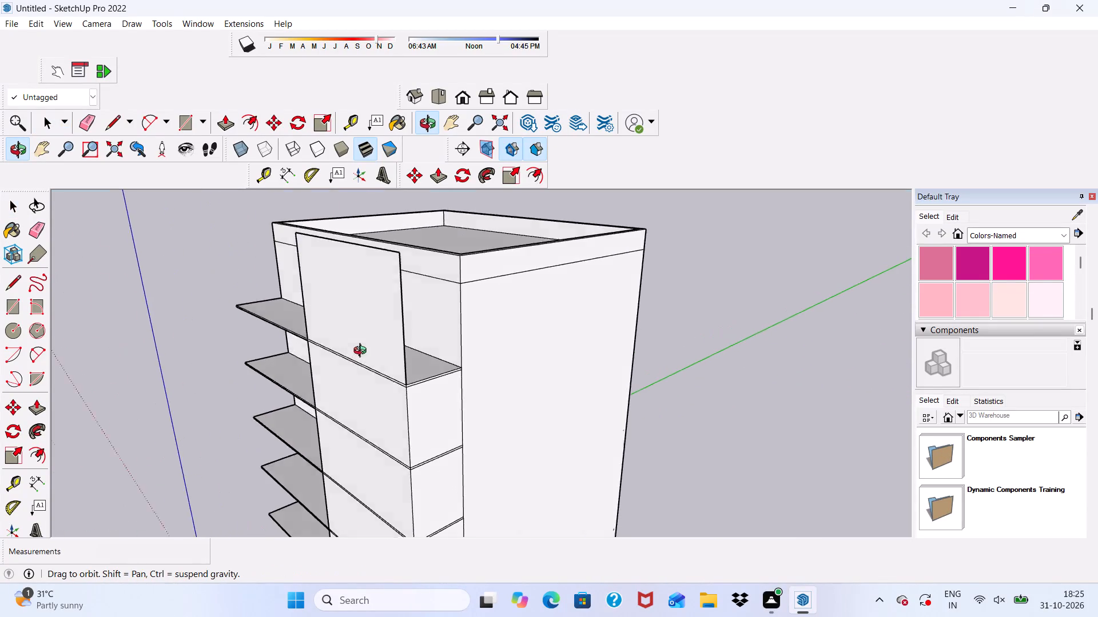
pyautogui.moveTo(363, 352); pyautogui.dragTo(408, 323, button='middle')
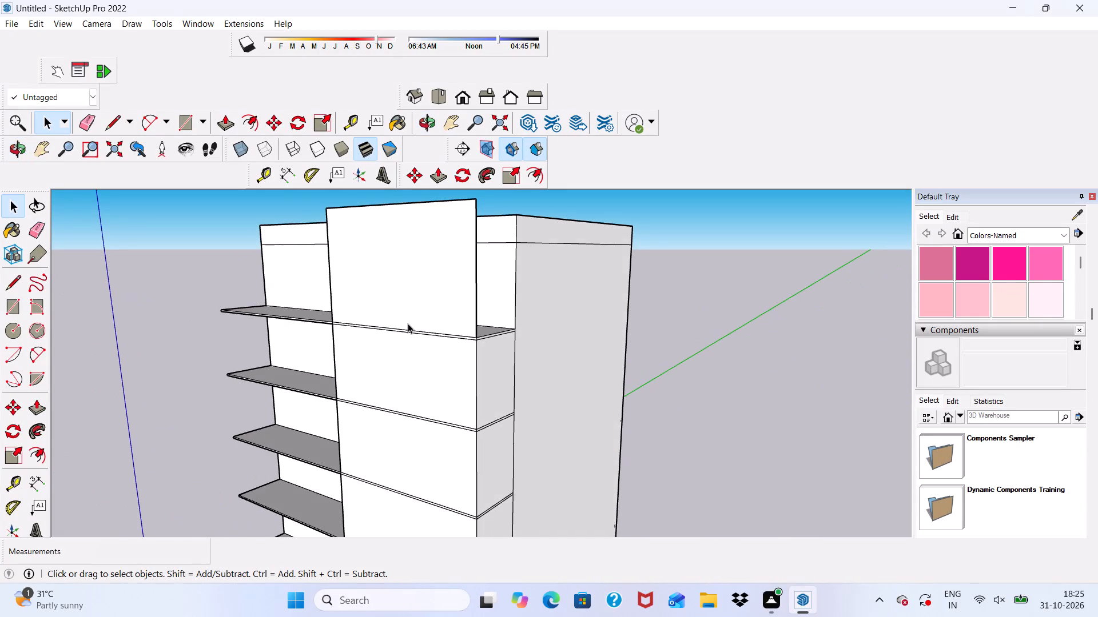
pyautogui.scroll(1, 408, 323)
pyautogui.scroll(-9, 405, 324)
pyautogui.moveTo(403, 324); pyautogui.dragTo(352, 394, button='middle')
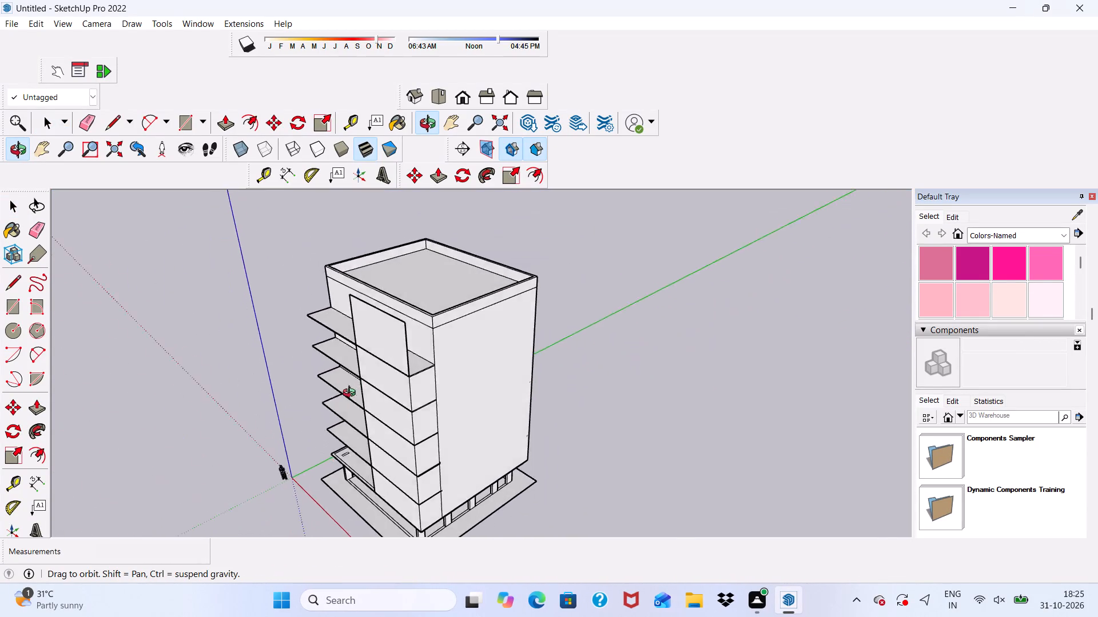
pyautogui.moveTo(352, 394); pyautogui.dragTo(440, 316, button='middle')
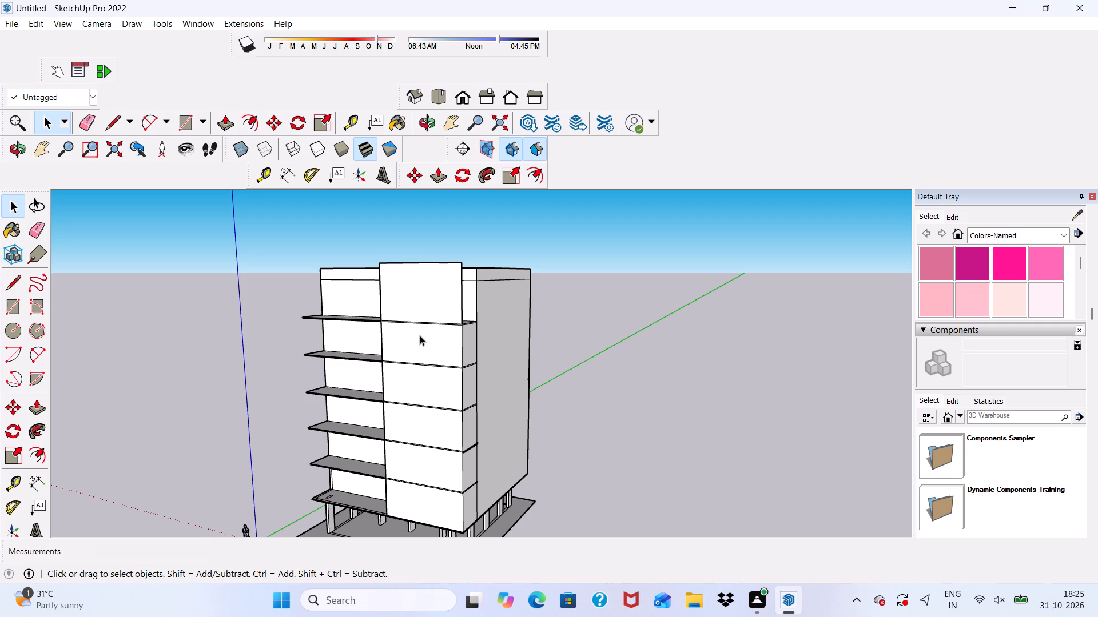
pyautogui.scroll(4, 474, 340)
pyautogui.scroll(4, 417, 295)
pyautogui.click(399, 258)
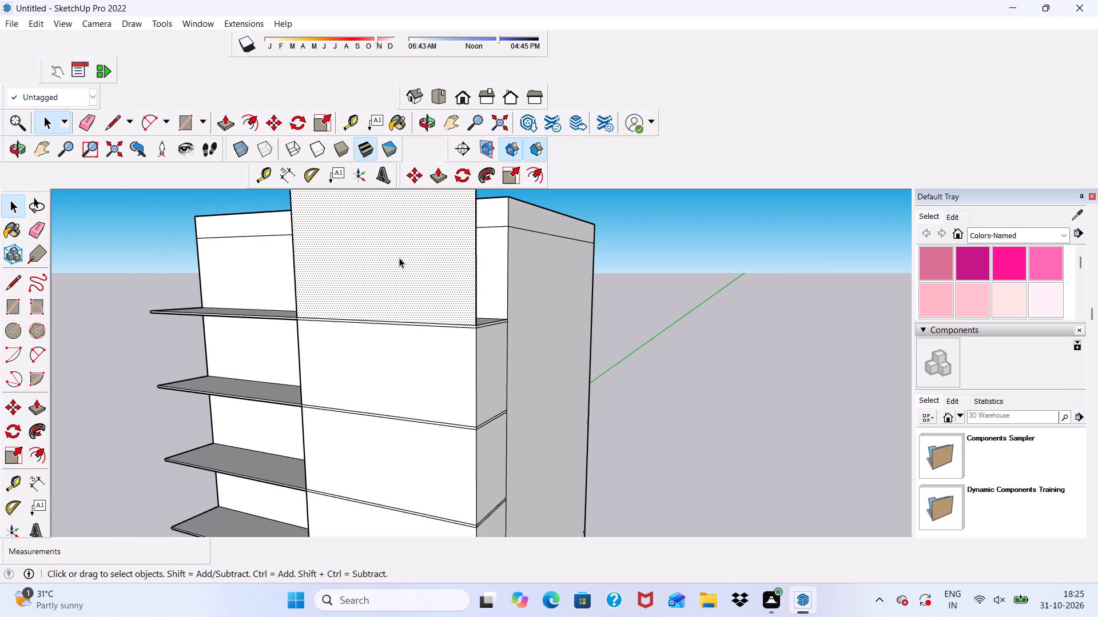
pyautogui.click(436, 170)
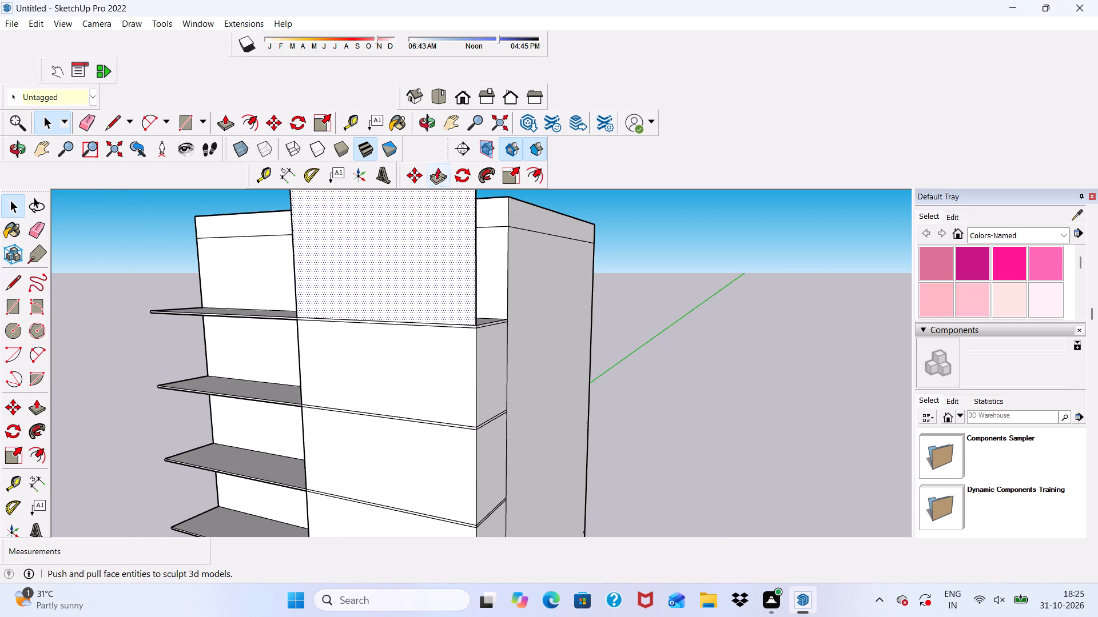
pyautogui.click(403, 275)
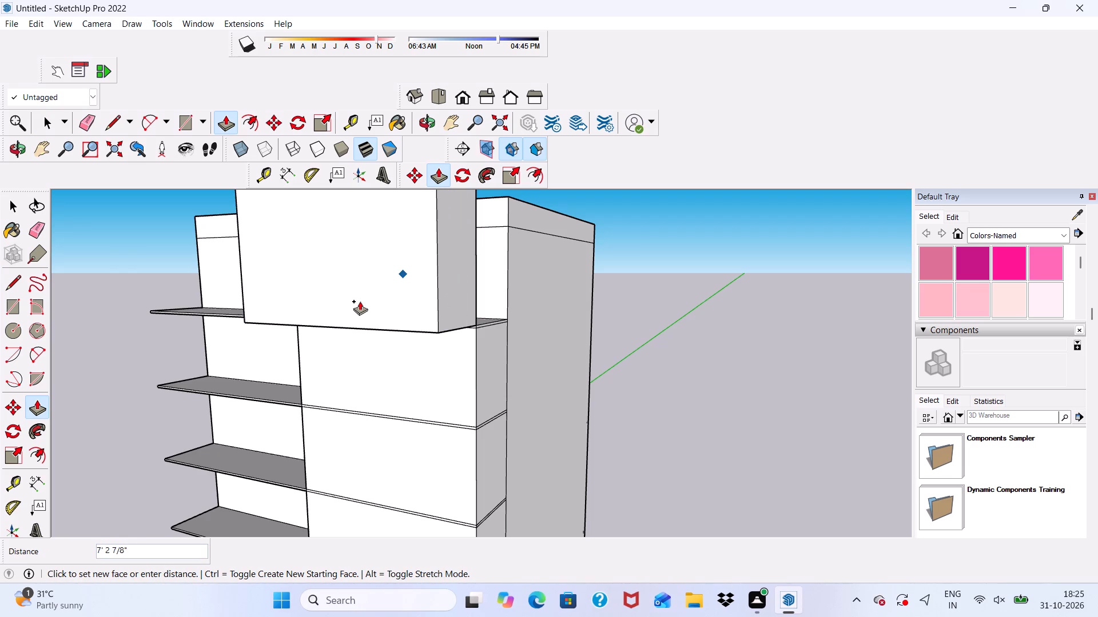
pyautogui.press('3')
pyautogui.hotkey('shift', '"')
pyautogui.press('Return')
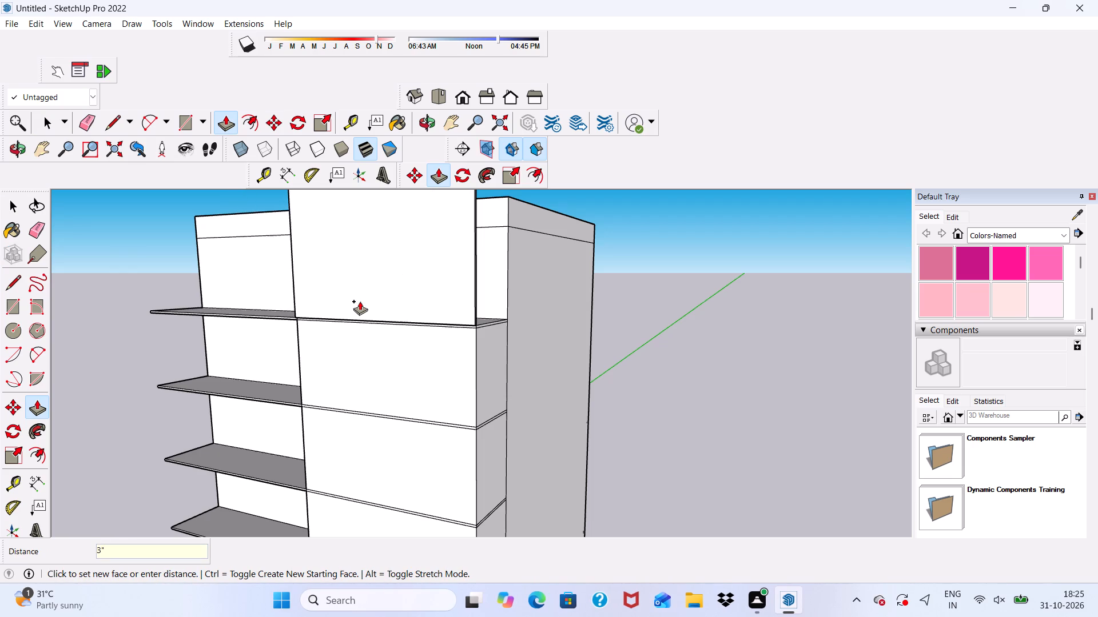
# Push/Pull the front panel below the top slab and that slab's front edge strip out 3", flush with the panel above.
pyautogui.scroll(4, 337, 333)
pyautogui.scroll(4, 478, 352)
pyautogui.moveTo(472, 352); pyautogui.dragTo(385, 372, button='middle')
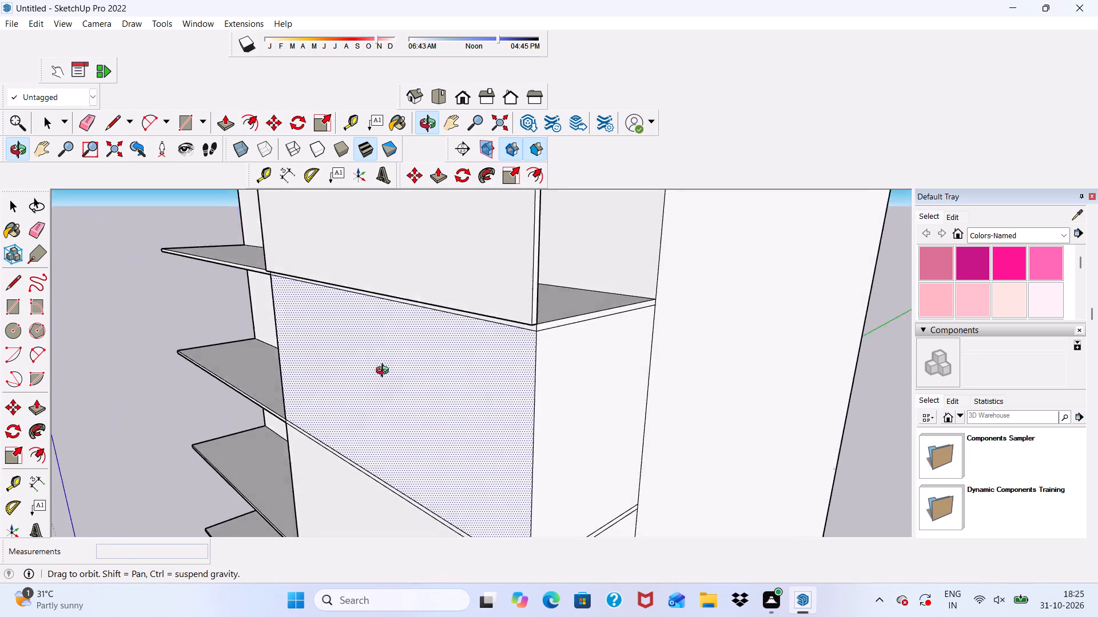
pyautogui.moveTo(385, 372); pyautogui.dragTo(381, 356, button='middle')
pyautogui.click(441, 353)
pyautogui.scroll(4, 424, 288)
pyautogui.click(424, 293)
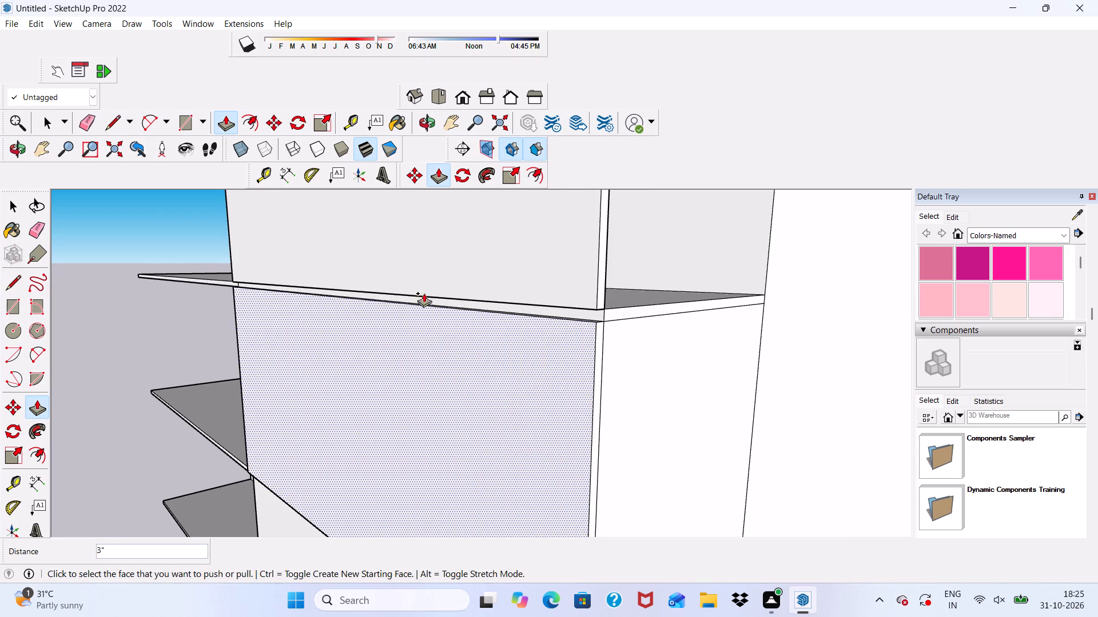
pyautogui.scroll(9, 431, 302)
pyautogui.click(432, 303)
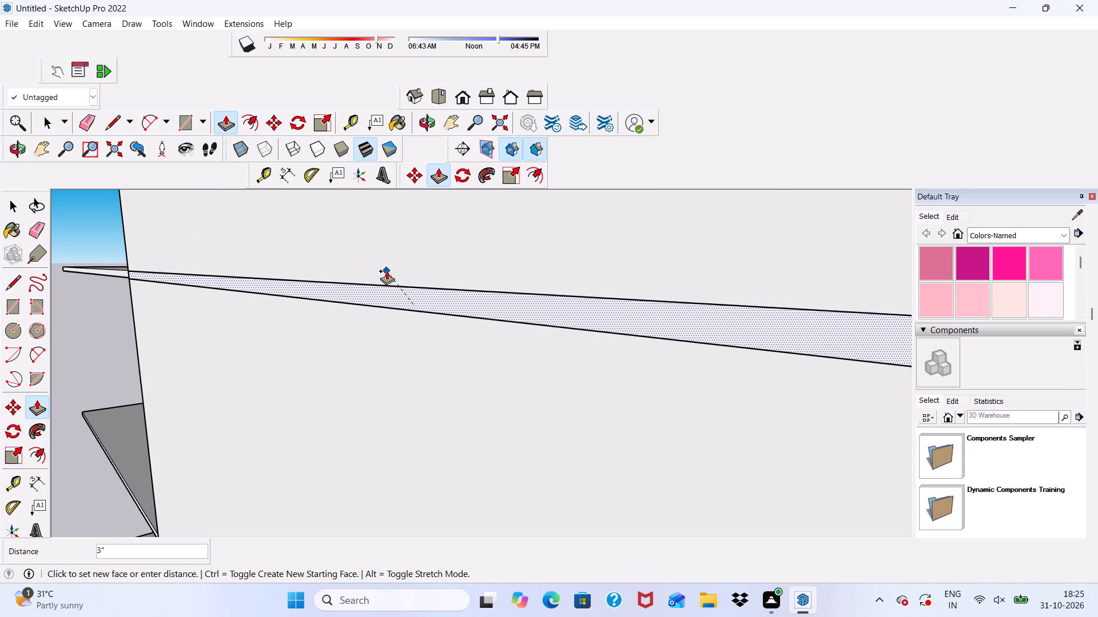
pyautogui.click(387, 271)
# Push/Pull the front panel below the second slab from the top out 3", matching the raised panel above.
pyautogui.scroll(-17, 387, 271)
pyautogui.scroll(4, 384, 478)
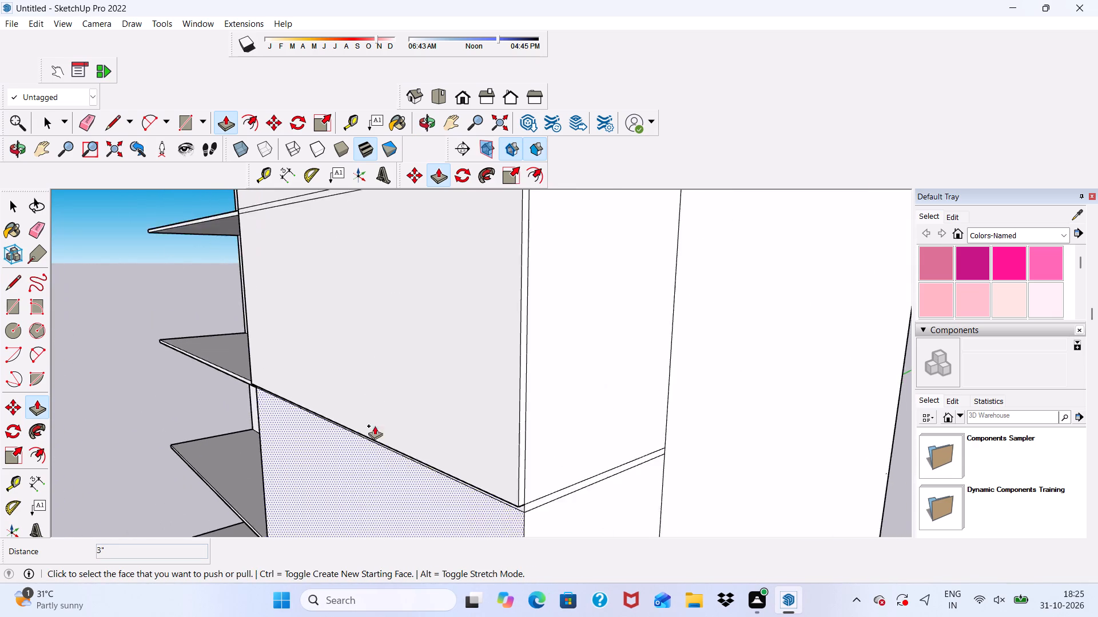
pyautogui.scroll(-4, 373, 311)
pyautogui.moveTo(365, 423); pyautogui.dragTo(384, 308, button='middle')
pyautogui.scroll(4, 385, 320)
pyautogui.click(385, 320)
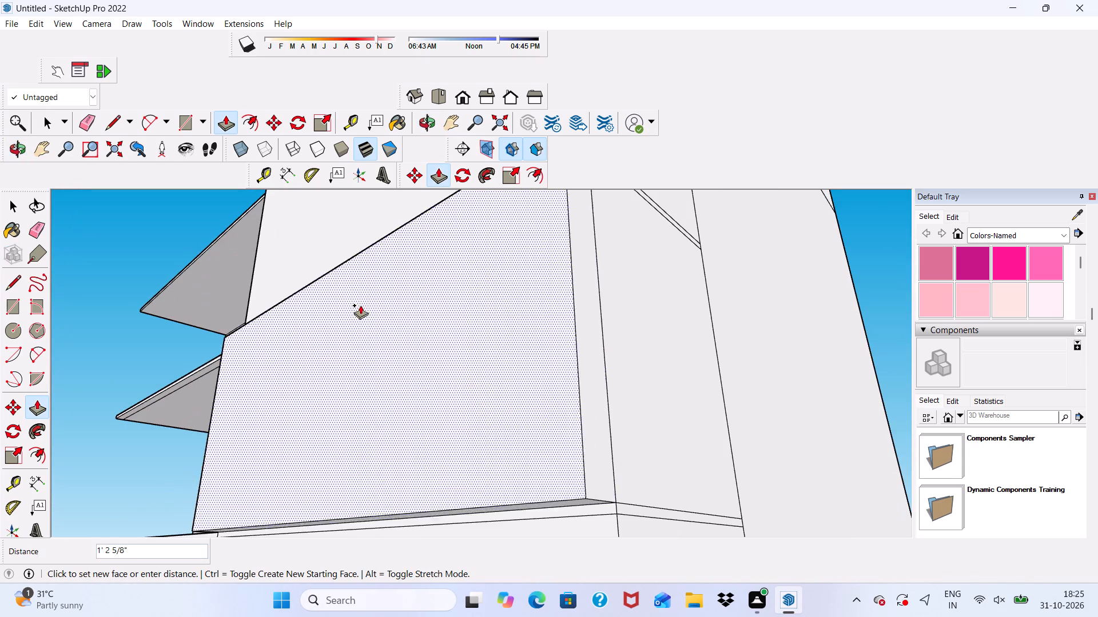
pyautogui.scroll(-4, 363, 308)
pyautogui.scroll(7, 434, 235)
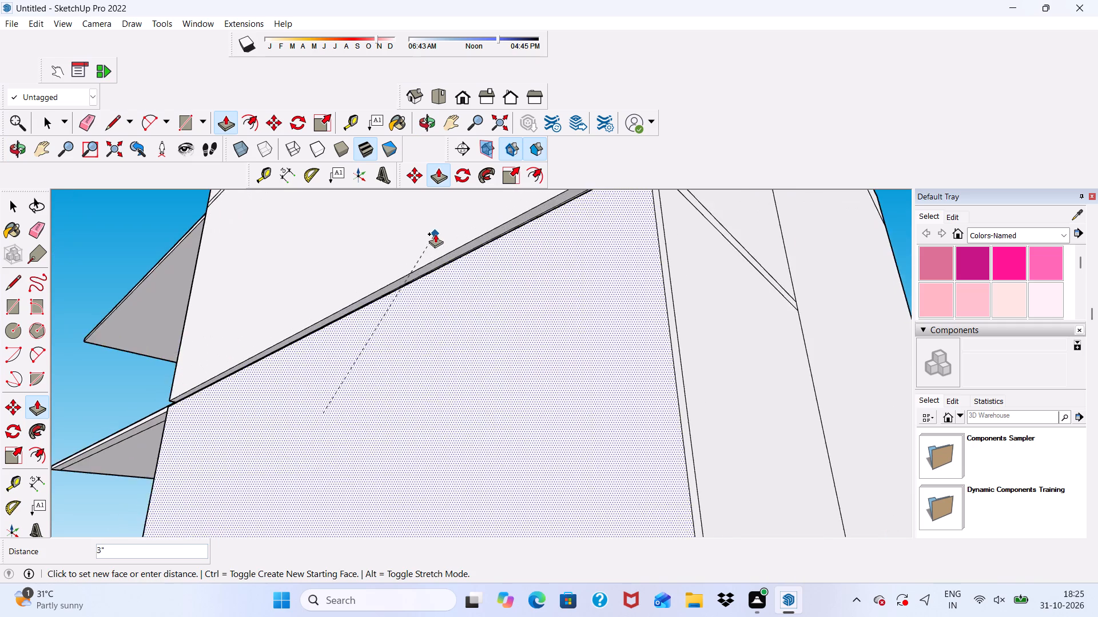
pyautogui.scroll(7, 435, 234)
pyautogui.click(450, 255)
# Push/Pull the front edge strip of the second slab from the top out 3", flush with the raised panels.
pyautogui.scroll(-1, 450, 273)
pyautogui.moveTo(450, 280); pyautogui.dragTo(451, 346, button='middle')
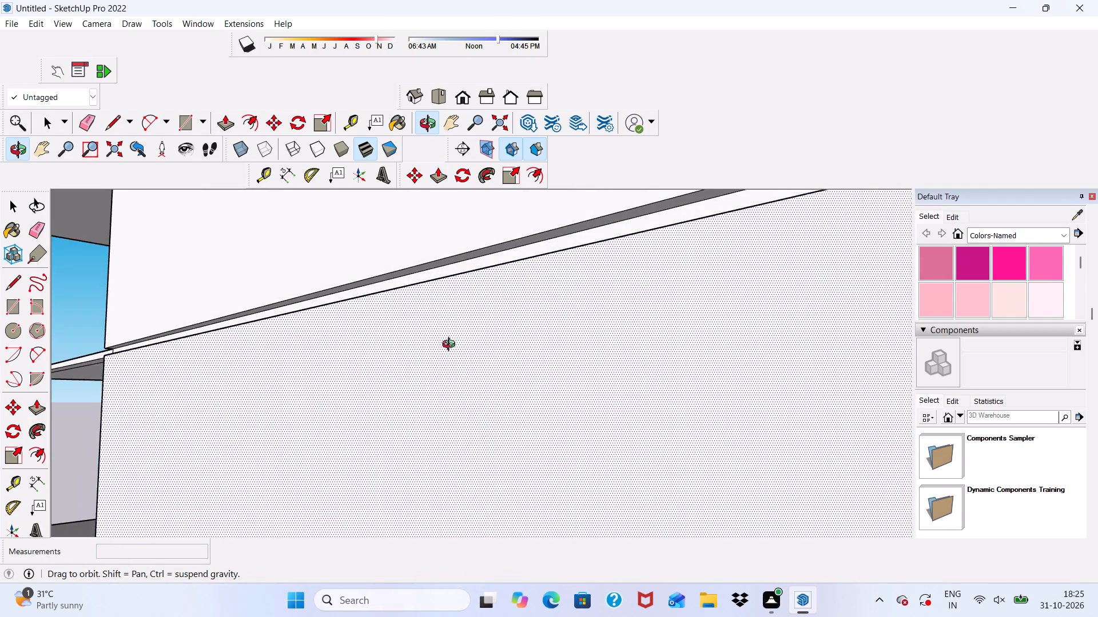
pyautogui.moveTo(451, 346); pyautogui.dragTo(451, 348, button='middle')
pyautogui.scroll(7, 416, 282)
pyautogui.click(413, 274)
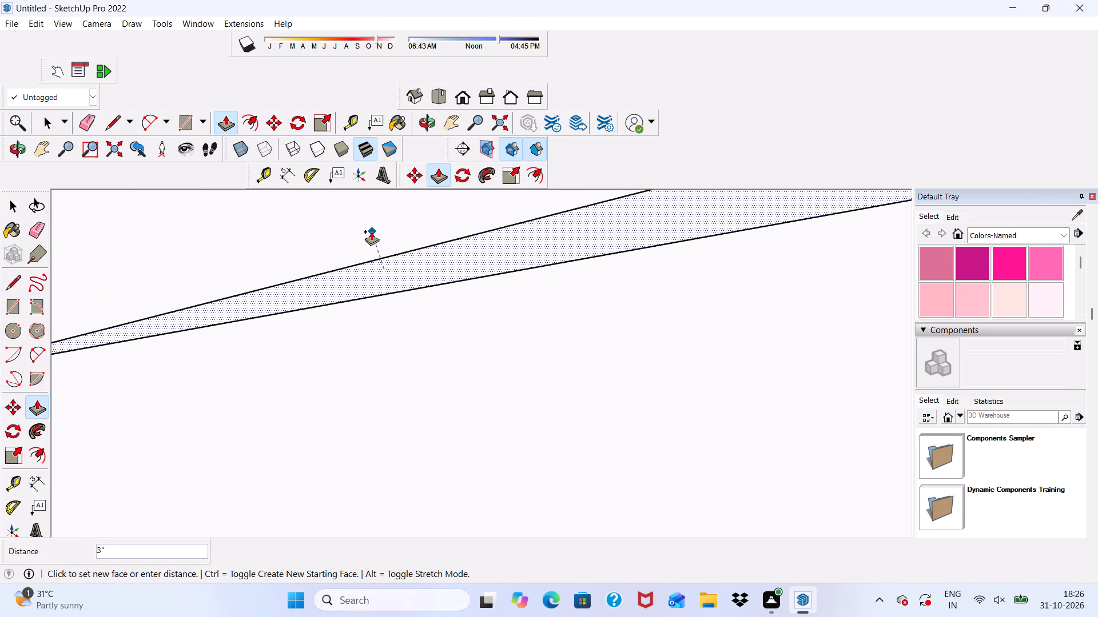
pyautogui.click(371, 231)
# Push/Pull the front panel below the third slab from the top out 3", flush with the panels above.
pyautogui.scroll(-20, 363, 236)
pyautogui.scroll(-6, 363, 236)
pyautogui.scroll(5, 383, 414)
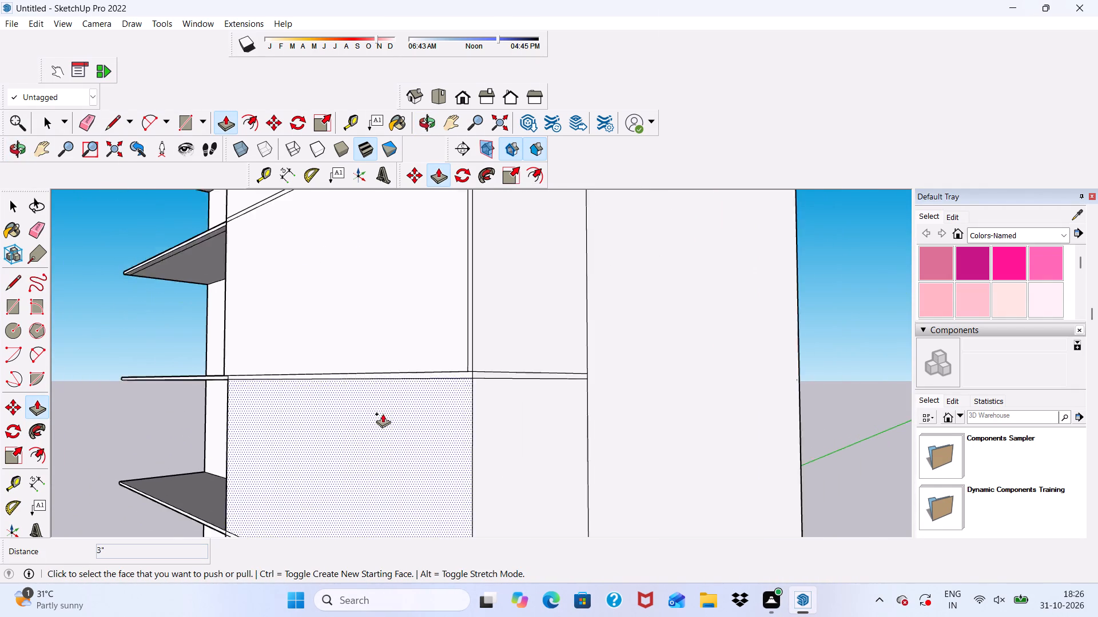
pyautogui.scroll(1, 383, 414)
pyautogui.scroll(-3, 377, 410)
pyautogui.moveTo(376, 409); pyautogui.dragTo(335, 359, button='middle')
pyautogui.scroll(3, 348, 369)
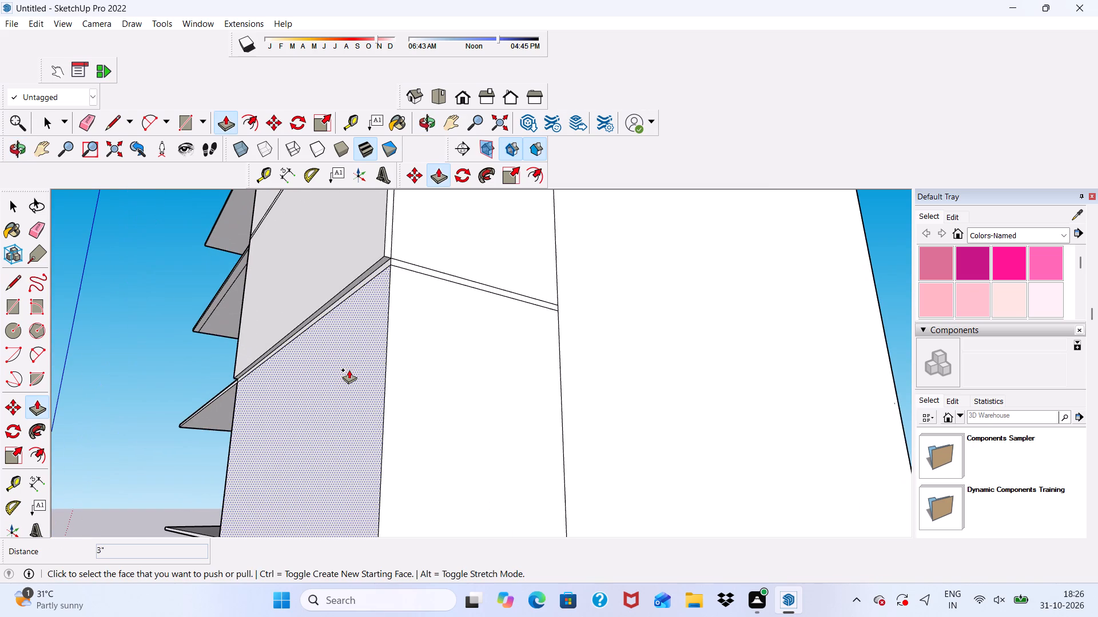
pyautogui.click(349, 370)
pyautogui.scroll(7, 392, 257)
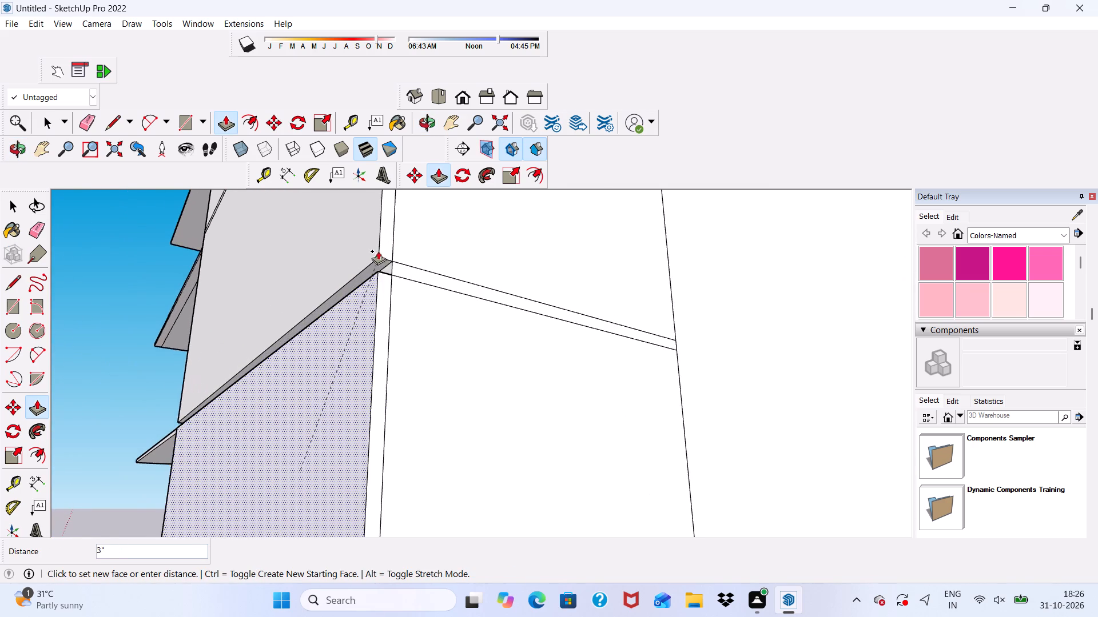
pyautogui.scroll(3, 378, 251)
pyautogui.click(375, 251)
# Push/Pull the underside of the raised panel above the third slab down about 6 1/8" across the slab edge.
pyautogui.scroll(5, 375, 270)
pyautogui.click(376, 267)
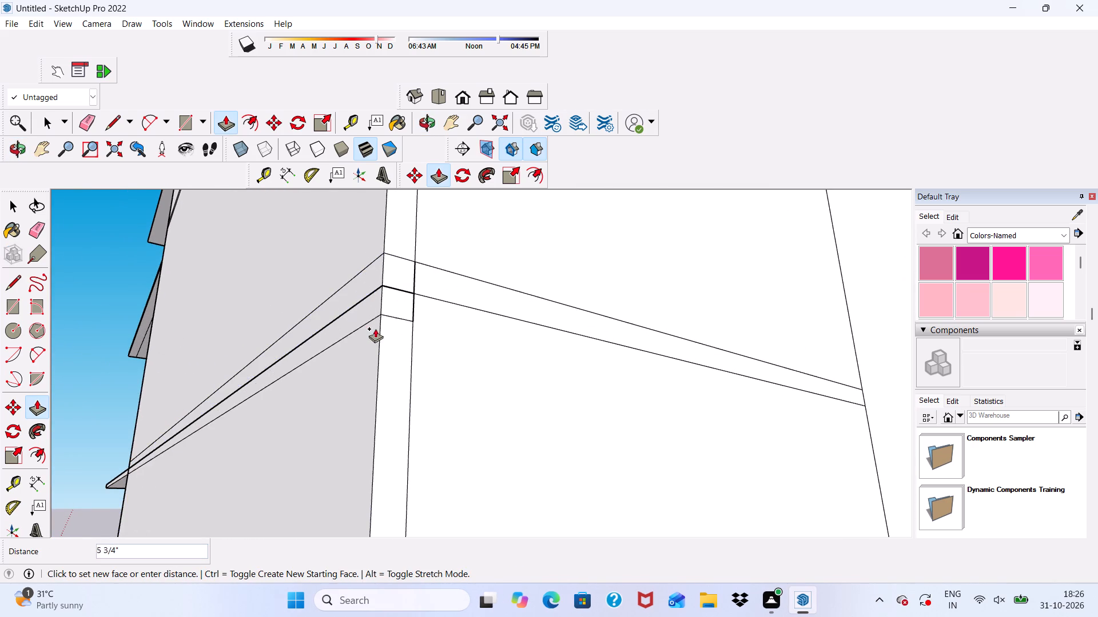
pyautogui.click(375, 332)
# Examine the front corner and side ledge at the fourth slab from the top, including from below.
pyautogui.scroll(-10, 379, 293)
pyautogui.scroll(1, 404, 282)
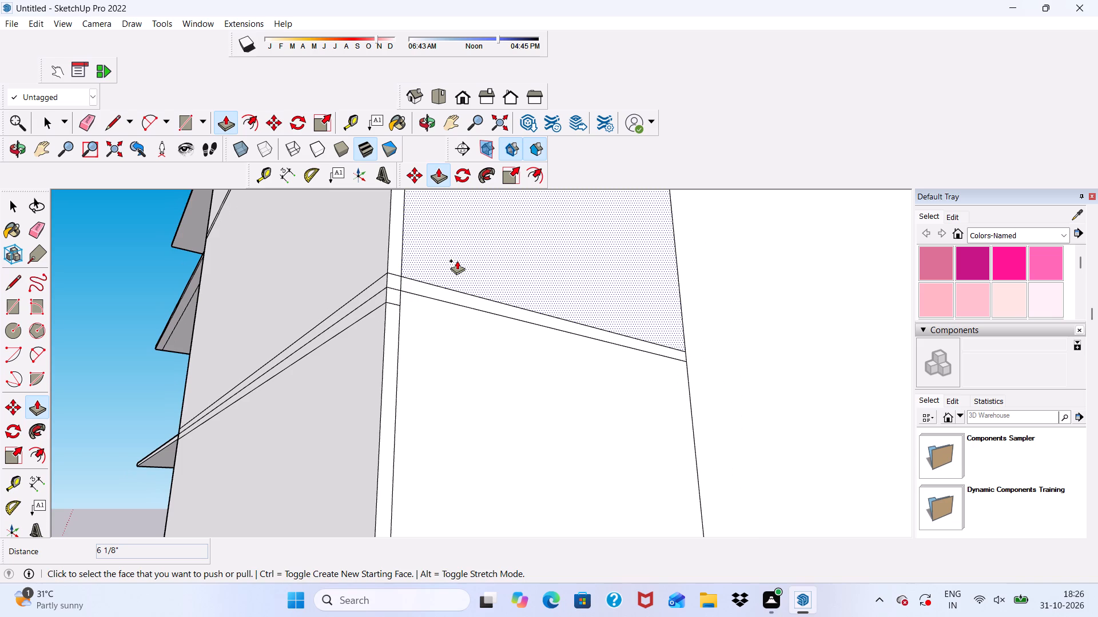
pyautogui.scroll(-19, 333, 277)
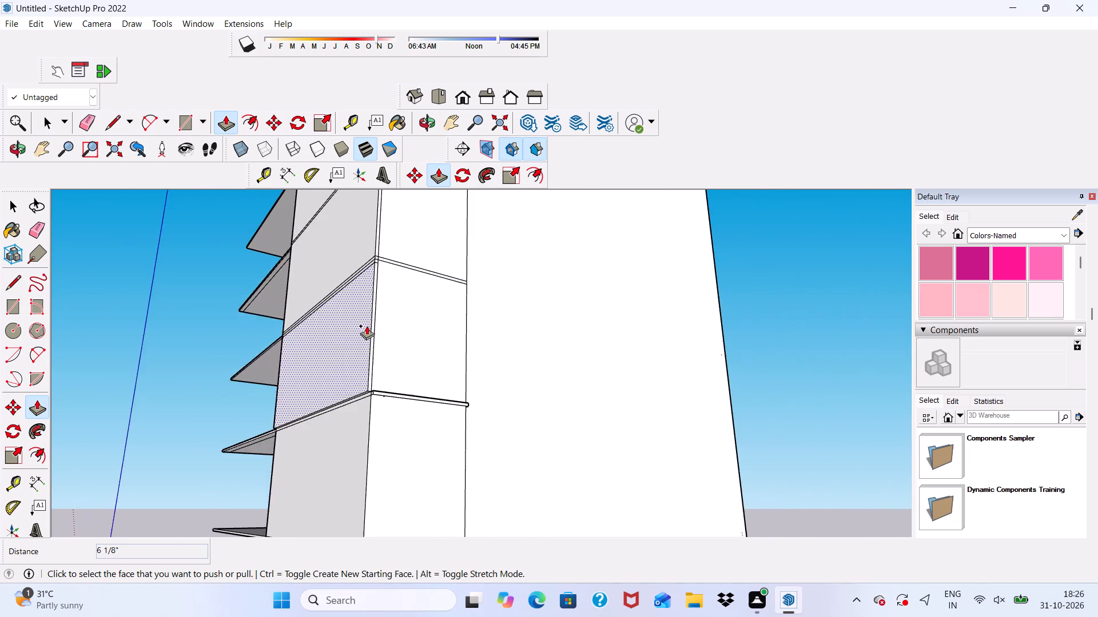
pyautogui.moveTo(367, 327); pyautogui.dragTo(417, 374, button='middle')
pyautogui.scroll(13, 417, 415)
pyautogui.moveTo(447, 458); pyautogui.dragTo(465, 324, button='middle')
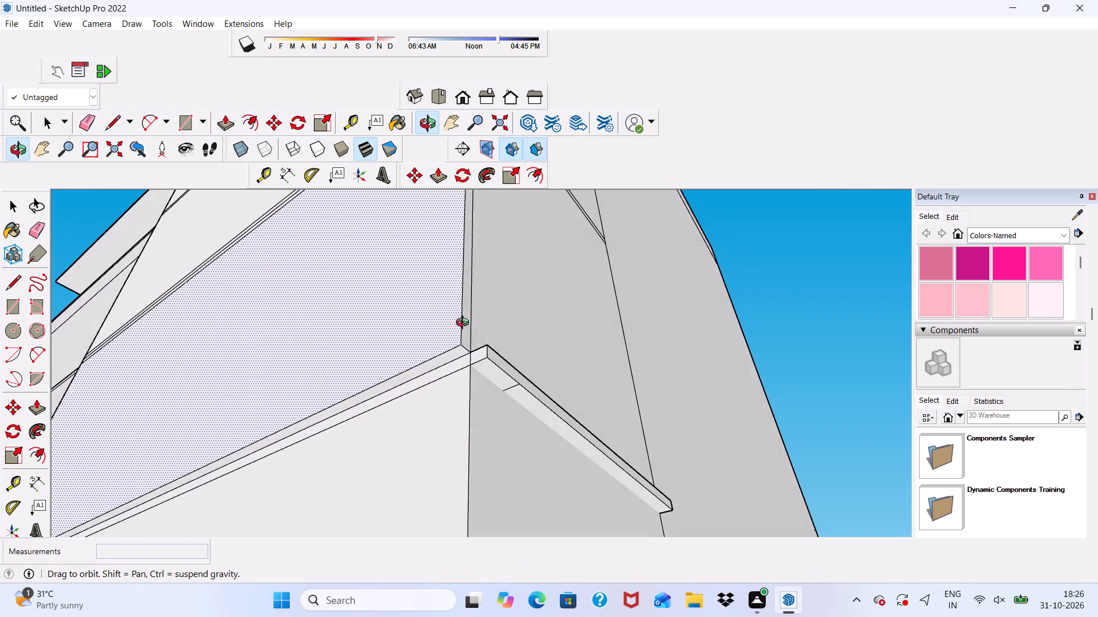
pyautogui.moveTo(465, 324); pyautogui.dragTo(471, 320, button='middle')
pyautogui.scroll(-14, 471, 320)
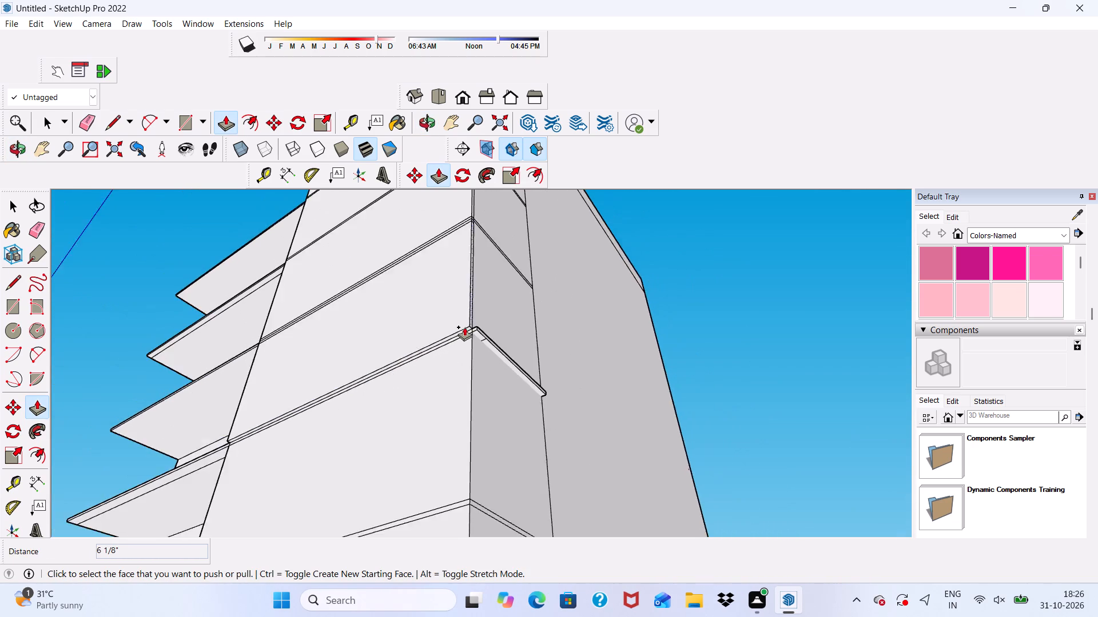
pyautogui.scroll(3, 463, 326)
pyautogui.scroll(-16, 394, 308)
pyautogui.moveTo(413, 360); pyautogui.dragTo(446, 462, button='middle')
pyautogui.scroll(3, 396, 362)
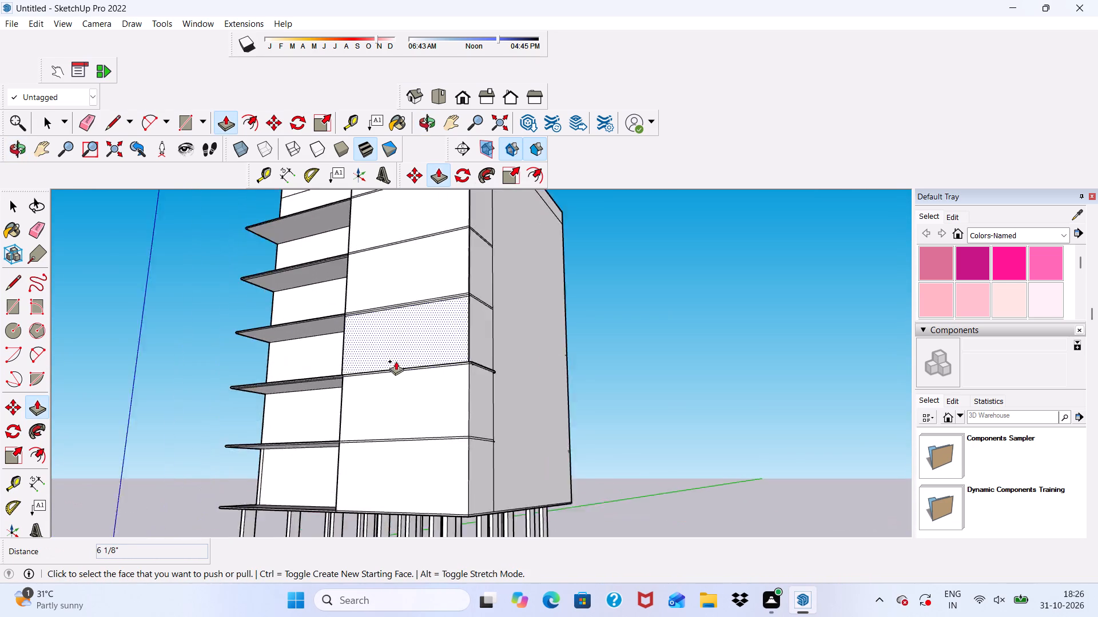
# Push/Pull the raised panel's narrow underside at the fourth slab down 10' 6" to the fifth slab's corner, covering the storey between.
pyautogui.scroll(9, 396, 361)
pyautogui.moveTo(411, 386); pyautogui.dragTo(383, 383, button='middle')
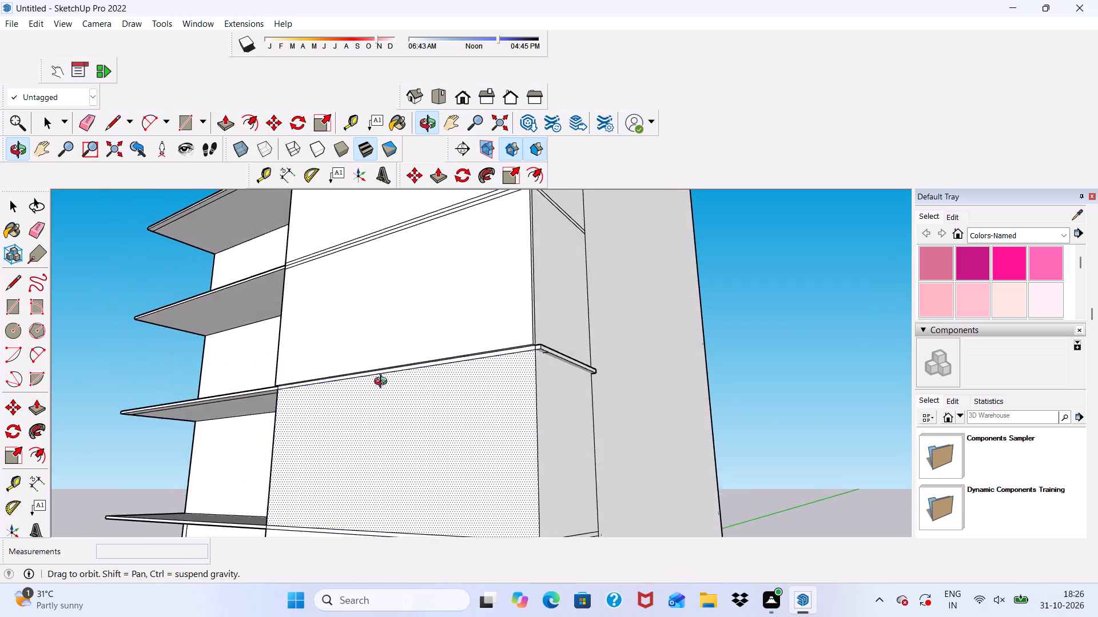
pyautogui.moveTo(383, 383); pyautogui.dragTo(391, 352, button='middle')
pyautogui.scroll(5, 391, 352)
pyautogui.scroll(19, 390, 364)
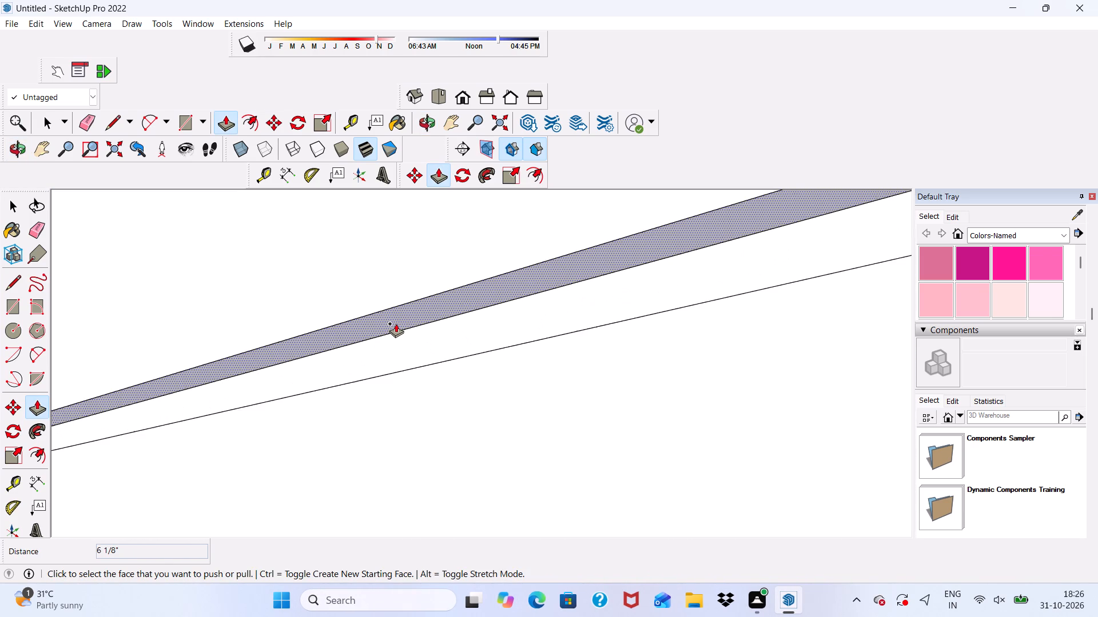
pyautogui.click(396, 323)
pyautogui.scroll(-11, 400, 358)
pyautogui.scroll(-3, 391, 307)
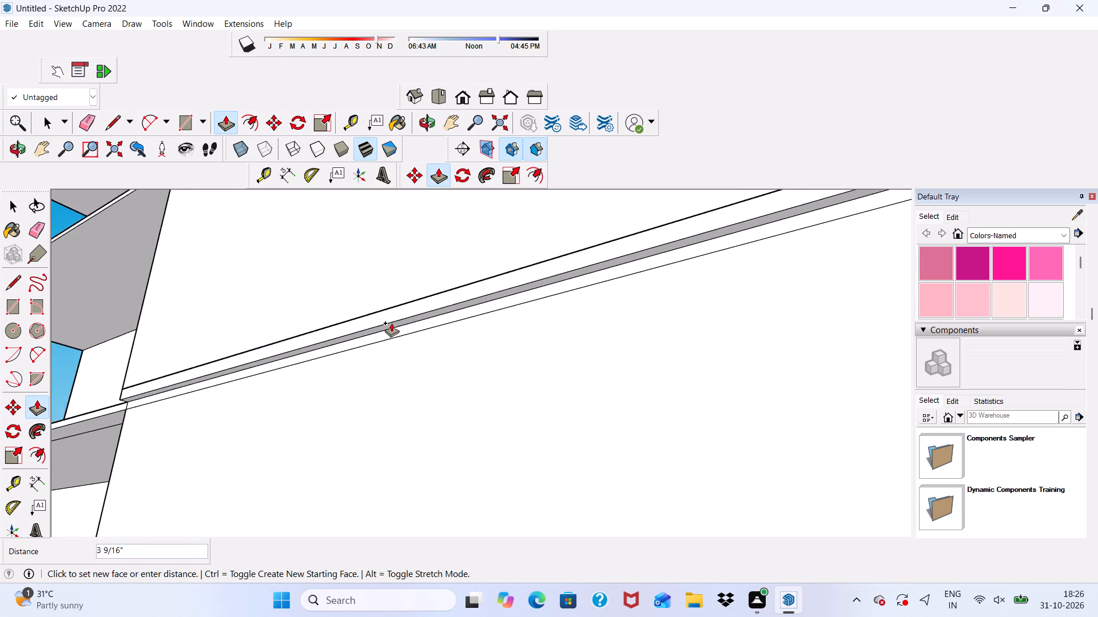
pyautogui.scroll(-7, 391, 323)
pyautogui.scroll(-7, 396, 273)
pyautogui.scroll(-1, 424, 408)
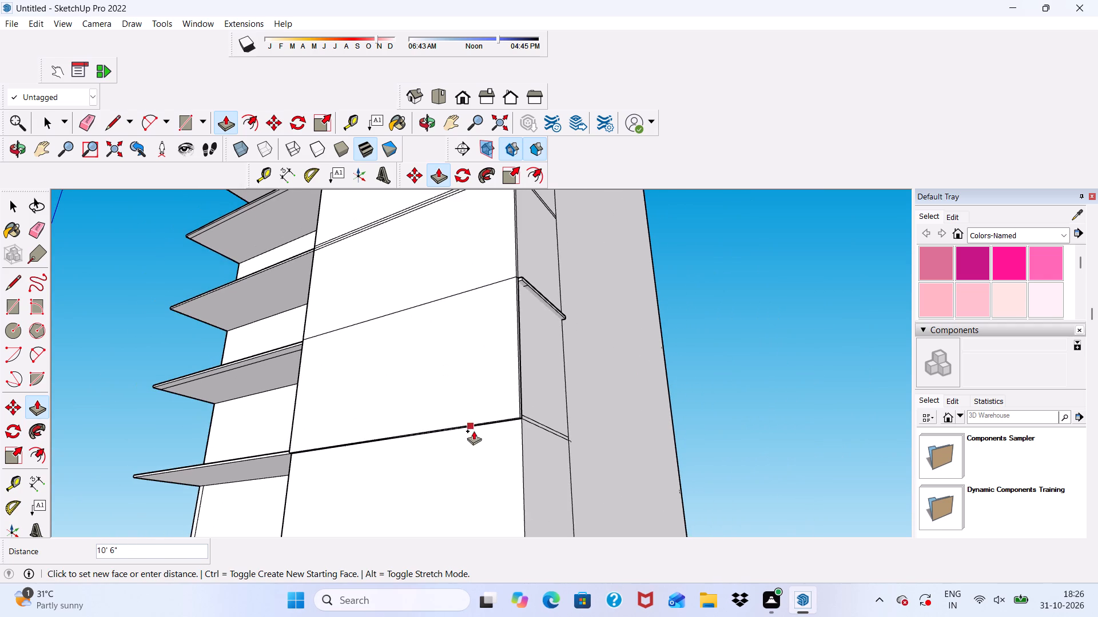
pyautogui.scroll(3, 479, 434)
pyautogui.scroll(12, 530, 422)
pyautogui.scroll(-1, 544, 415)
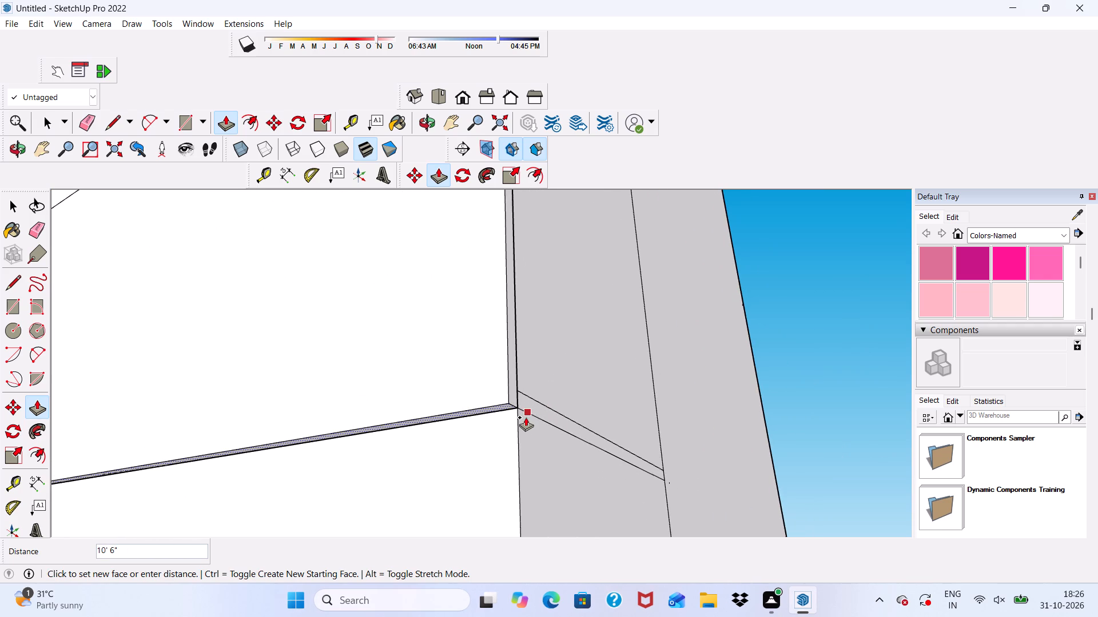
pyautogui.click(526, 417)
# Push/Pull the lowest front panel, below the fifth slab, out 3" to align with the raised face above.
pyautogui.scroll(-6, 442, 284)
pyautogui.scroll(6, 419, 398)
pyautogui.click(423, 383)
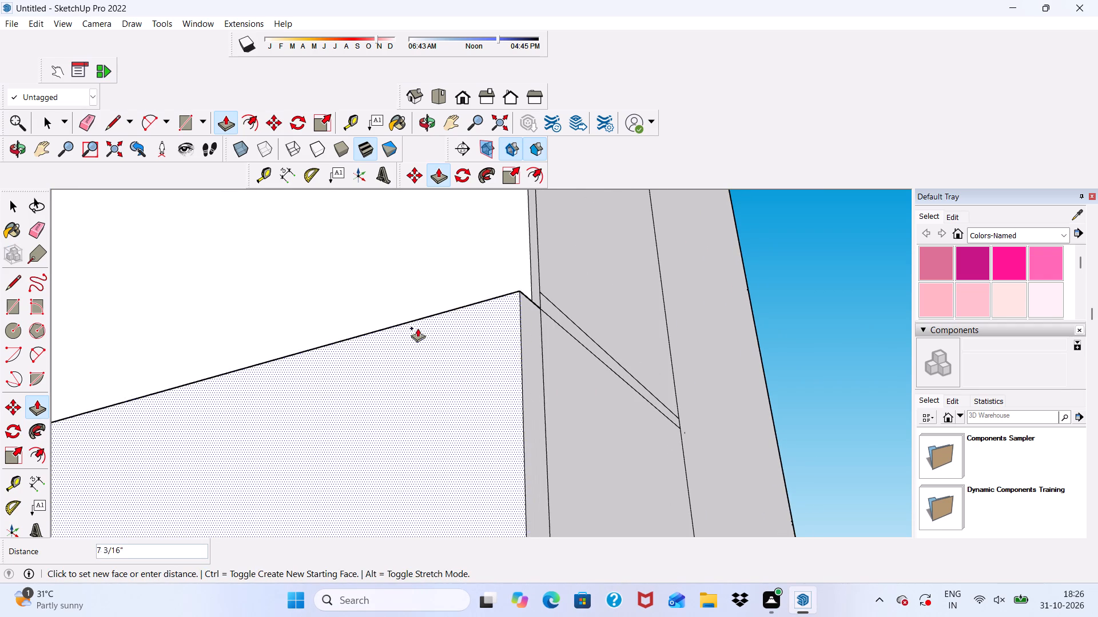
pyautogui.click(525, 294)
# Examine the ledge projecting from the narrow side strip at the fourth slab, from above and below.
pyautogui.scroll(-5, 493, 314)
pyautogui.scroll(-5, 467, 351)
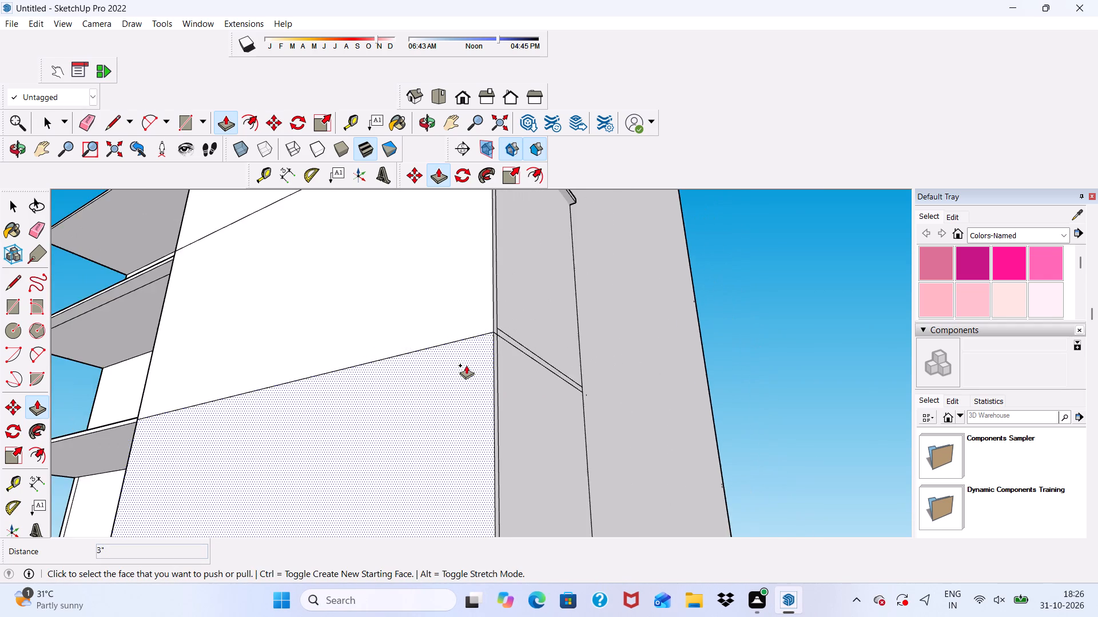
pyautogui.scroll(-5, 466, 365)
pyautogui.moveTo(466, 380); pyautogui.dragTo(375, 475, button='middle')
pyautogui.scroll(-1, 393, 374)
pyautogui.scroll(5, 468, 198)
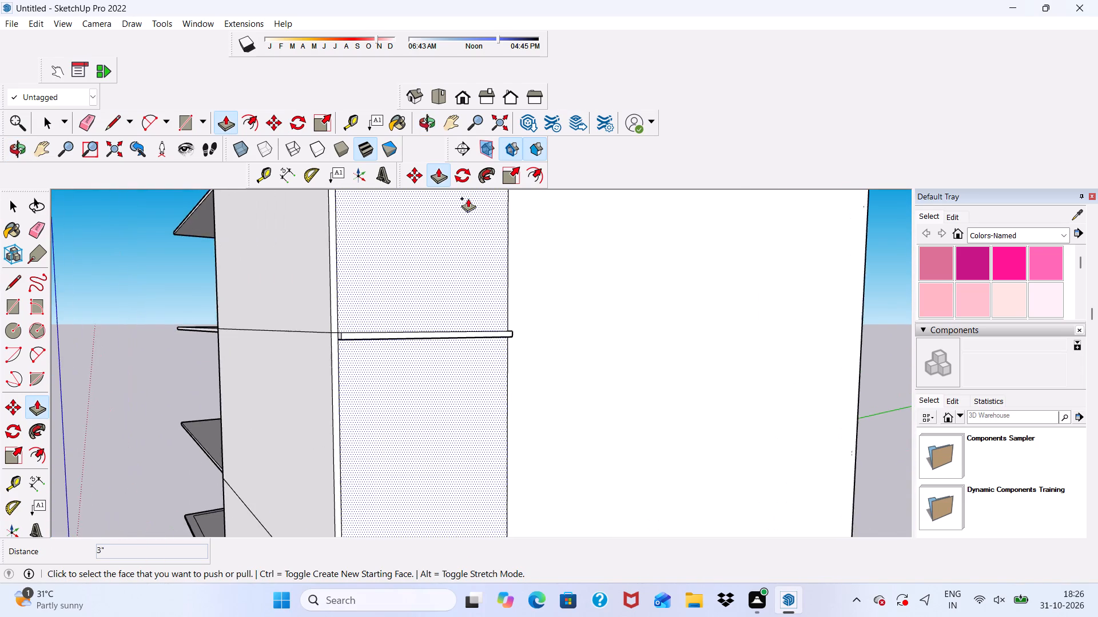
pyautogui.scroll(5, 352, 310)
pyautogui.moveTo(352, 332); pyautogui.dragTo(503, 241, button='middle')
pyautogui.scroll(2, 458, 275)
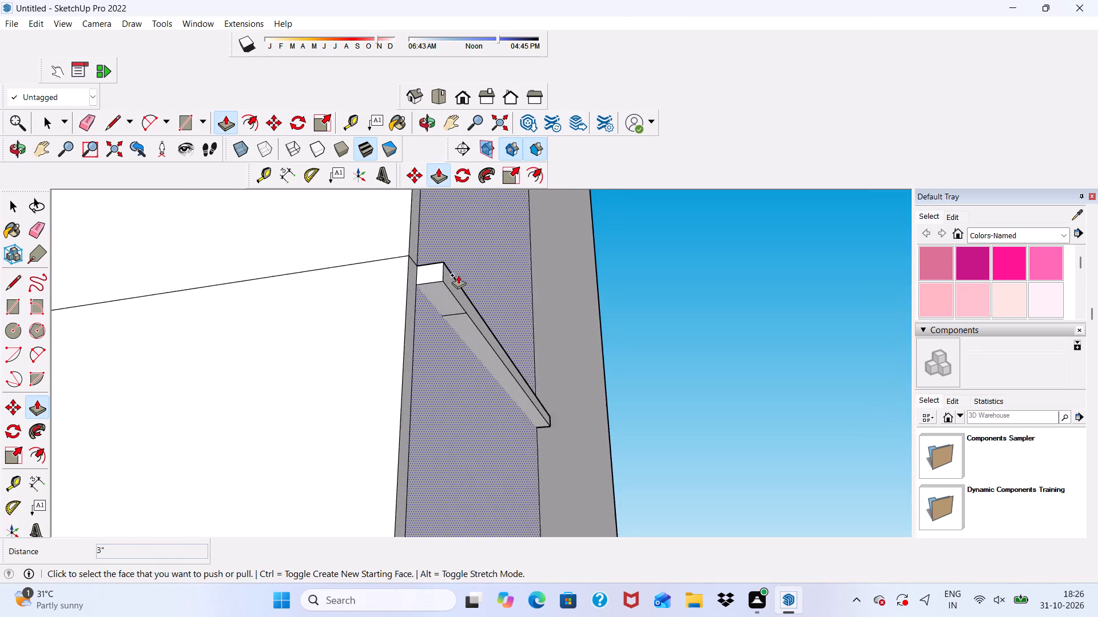
pyautogui.scroll(11, 458, 275)
pyautogui.scroll(-4, 441, 277)
pyautogui.moveTo(445, 259); pyautogui.dragTo(385, 324, button='middle')
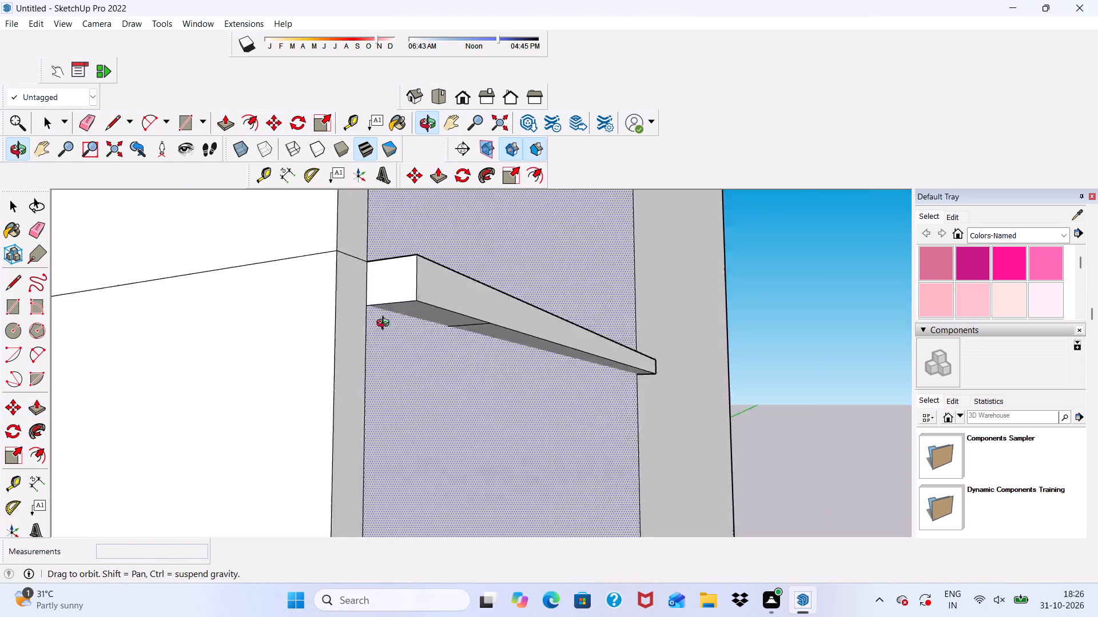
pyautogui.moveTo(385, 324); pyautogui.dragTo(264, 257, button='middle')
pyautogui.scroll(-5, 440, 246)
pyautogui.scroll(-16, 451, 246)
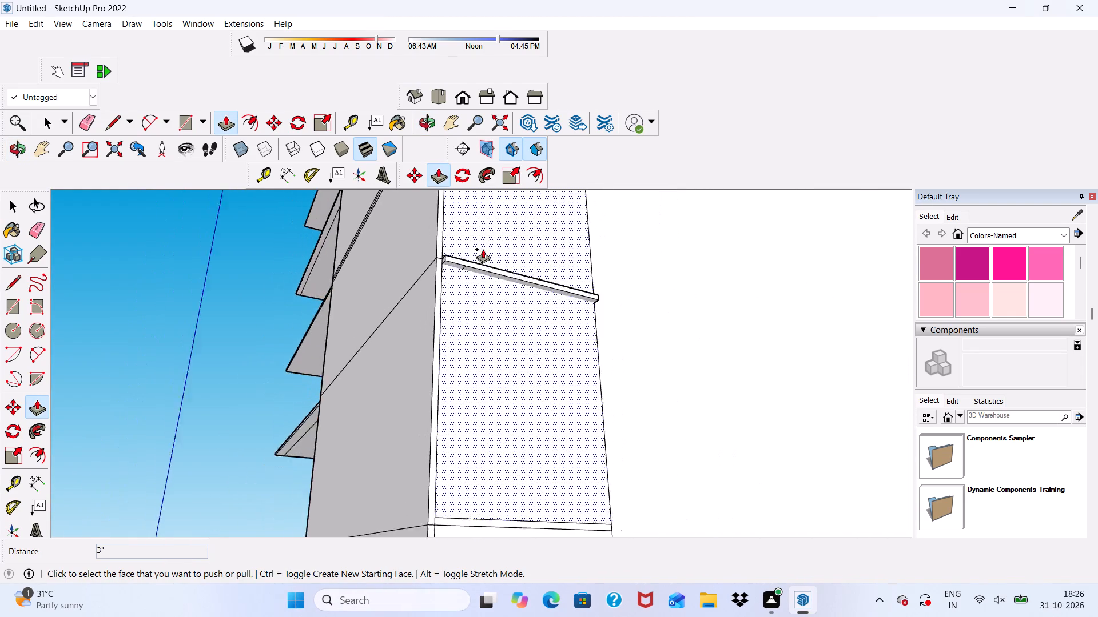
pyautogui.scroll(-9, 483, 249)
pyautogui.moveTo(491, 291); pyautogui.dragTo(475, 389, button='middle')
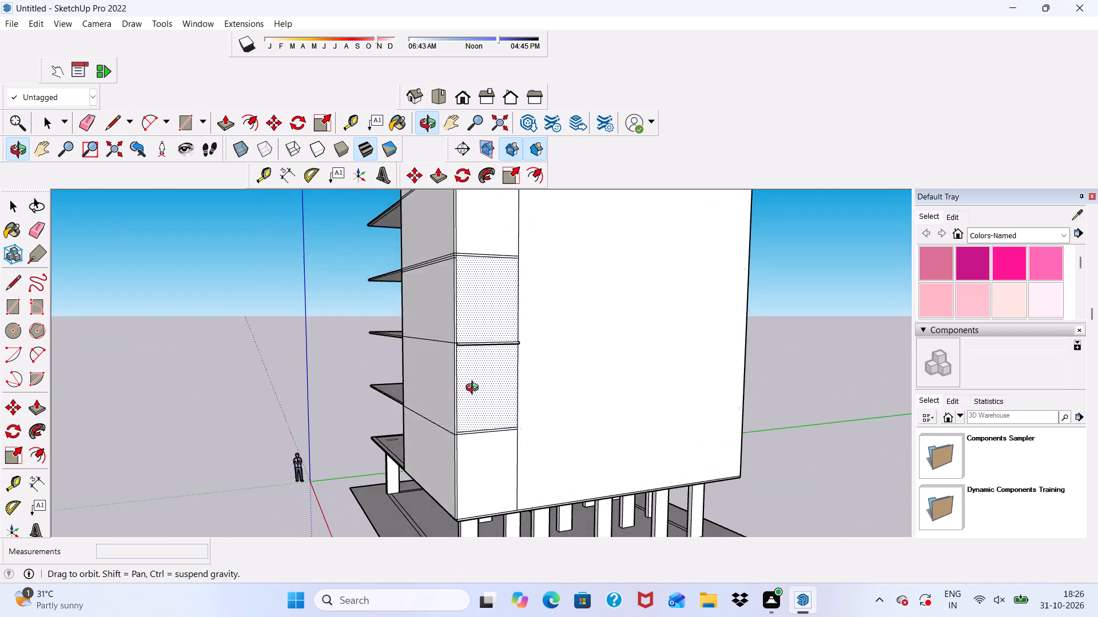
pyautogui.moveTo(475, 389); pyautogui.dragTo(464, 434, button='middle')
# Push/Pull the front face of the fourth slab's side ledge in 4" so it is flush with the narrow side strip.
pyautogui.scroll(5, 456, 381)
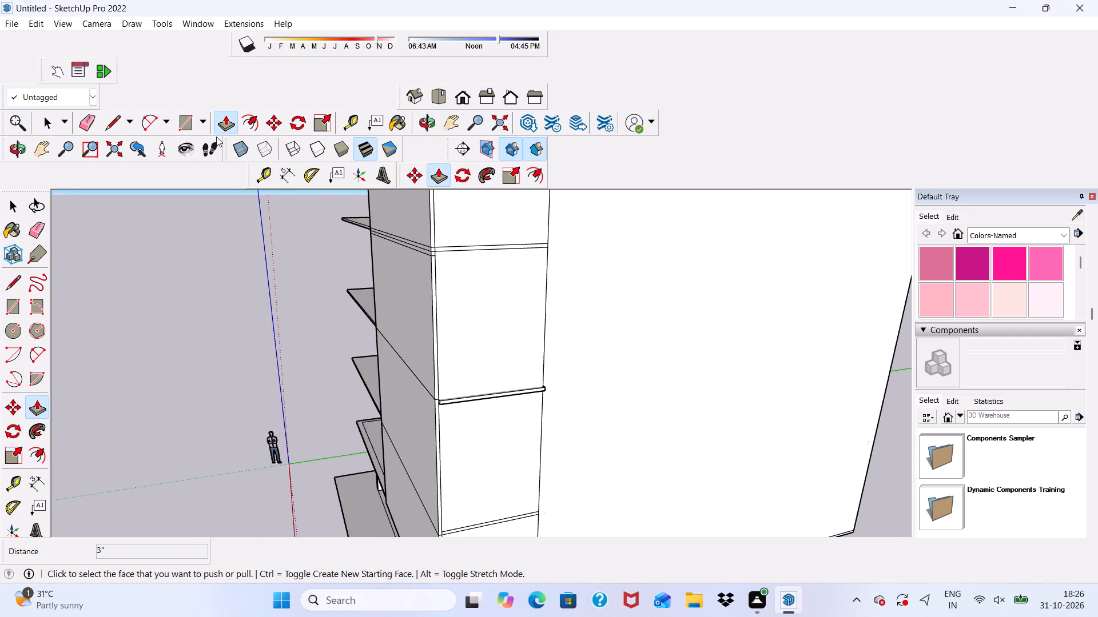
pyautogui.scroll(3, 216, 137)
pyautogui.click(223, 123)
pyautogui.scroll(2, 400, 365)
pyautogui.scroll(6, 491, 402)
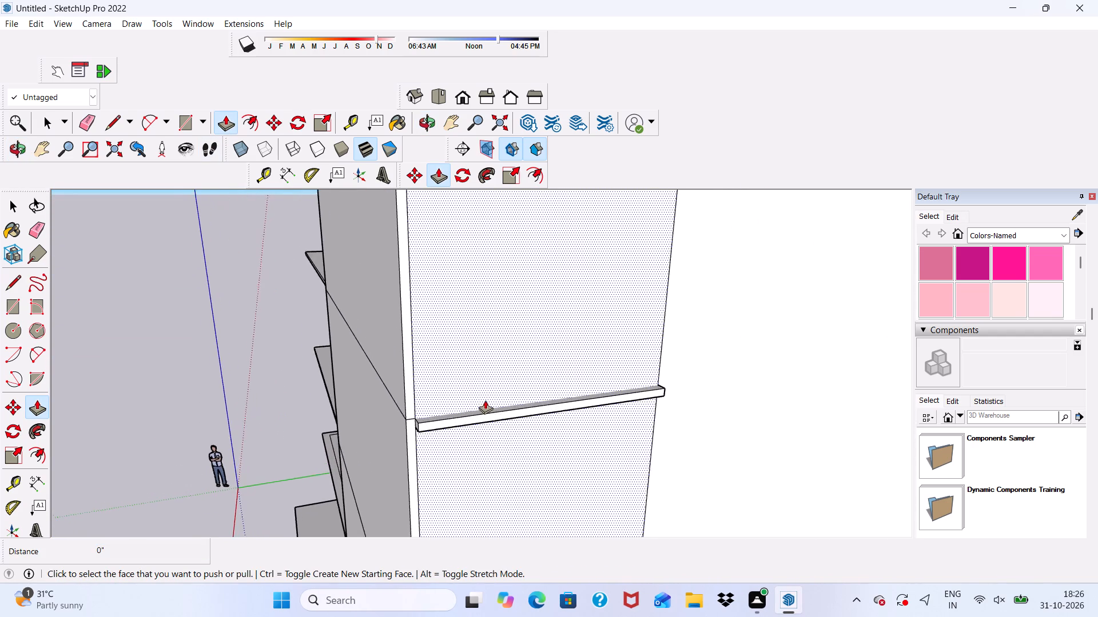
pyautogui.scroll(11, 485, 400)
pyautogui.click(380, 427)
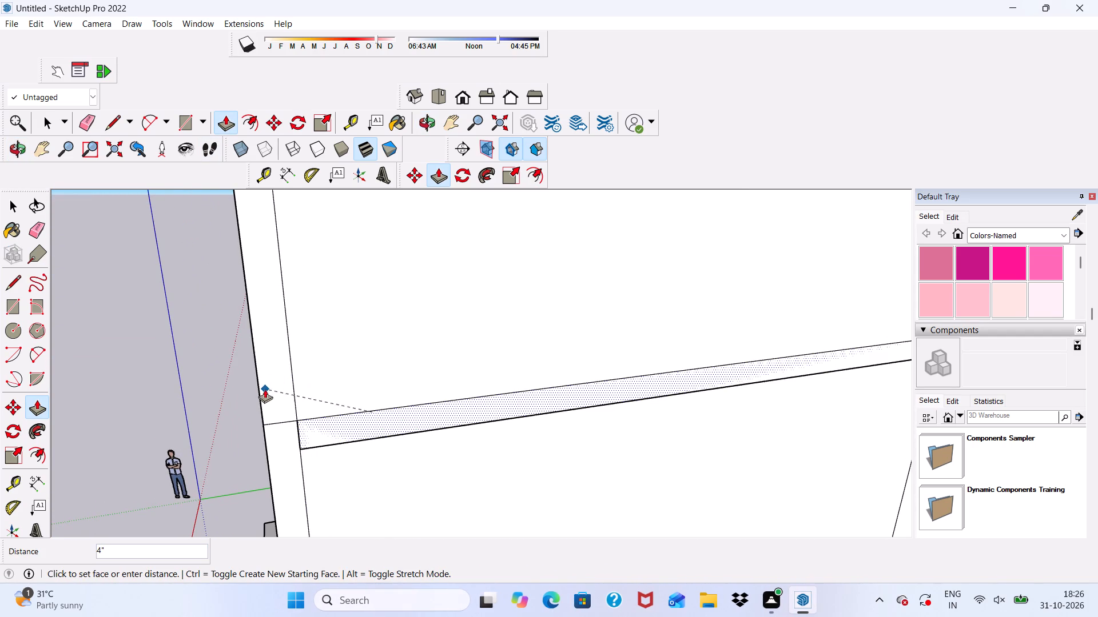
pyautogui.click(265, 389)
pyautogui.scroll(-3, 299, 403)
pyautogui.moveTo(306, 416); pyautogui.dragTo(415, 347, button='middle')
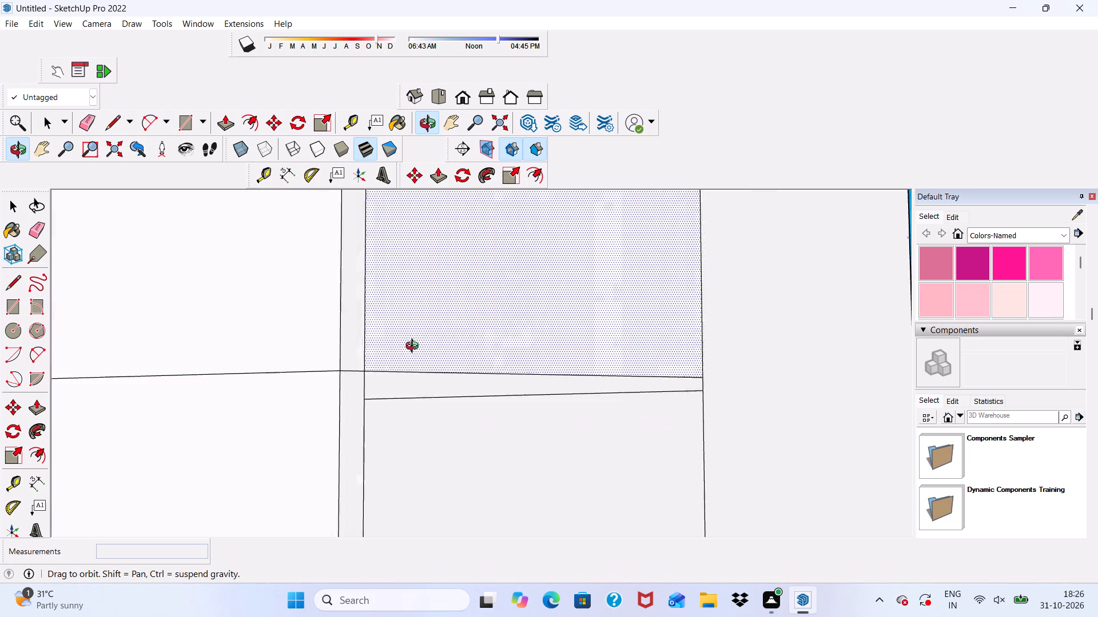
pyautogui.moveTo(415, 347); pyautogui.dragTo(427, 363, button='middle')
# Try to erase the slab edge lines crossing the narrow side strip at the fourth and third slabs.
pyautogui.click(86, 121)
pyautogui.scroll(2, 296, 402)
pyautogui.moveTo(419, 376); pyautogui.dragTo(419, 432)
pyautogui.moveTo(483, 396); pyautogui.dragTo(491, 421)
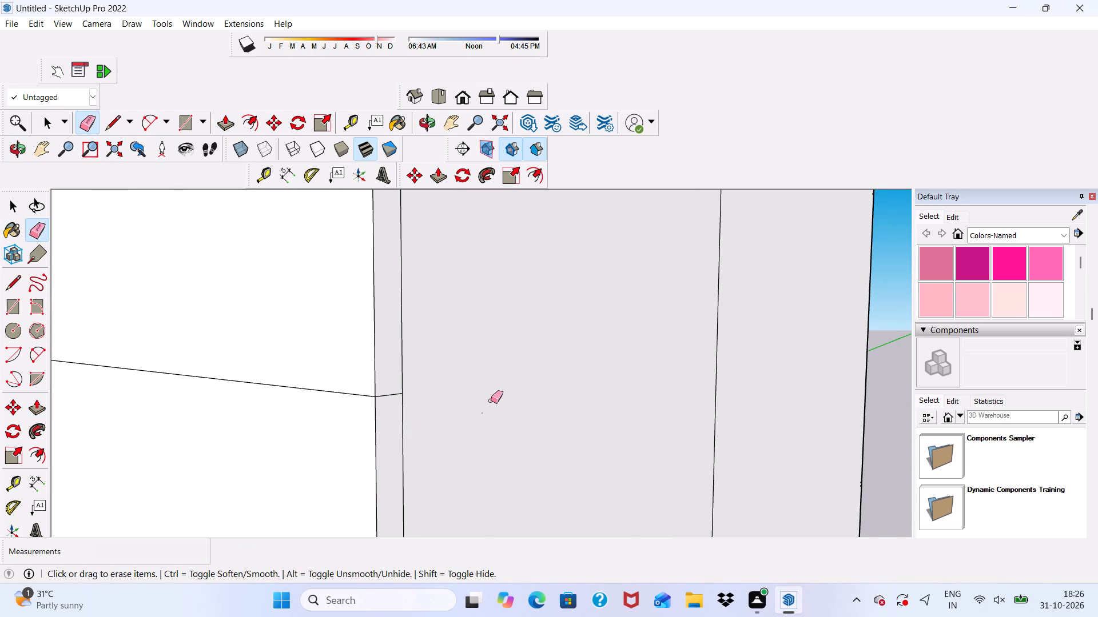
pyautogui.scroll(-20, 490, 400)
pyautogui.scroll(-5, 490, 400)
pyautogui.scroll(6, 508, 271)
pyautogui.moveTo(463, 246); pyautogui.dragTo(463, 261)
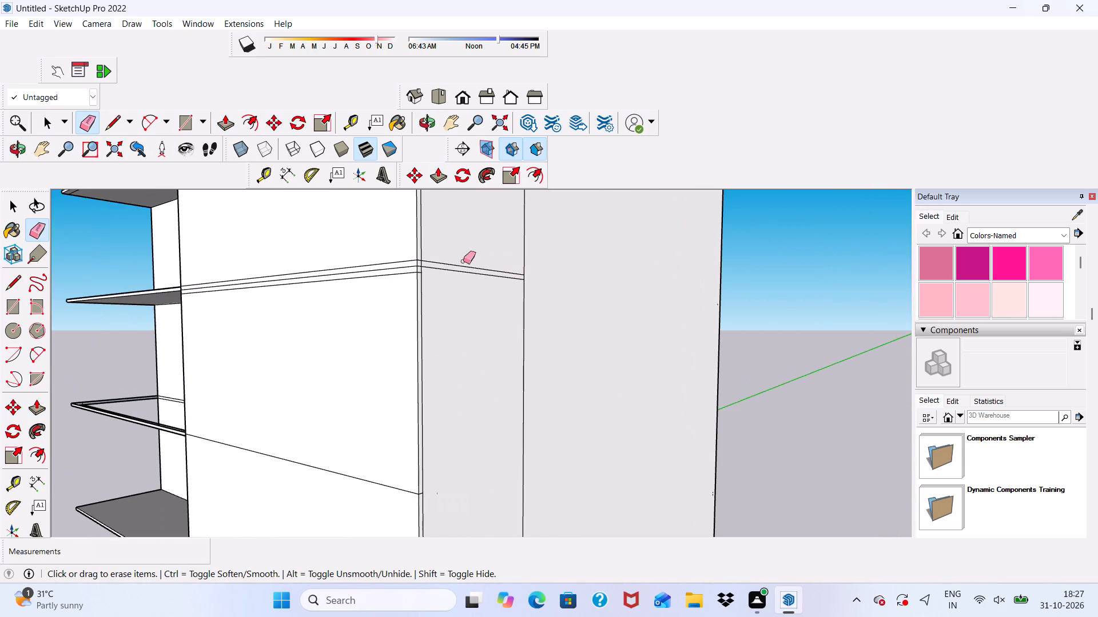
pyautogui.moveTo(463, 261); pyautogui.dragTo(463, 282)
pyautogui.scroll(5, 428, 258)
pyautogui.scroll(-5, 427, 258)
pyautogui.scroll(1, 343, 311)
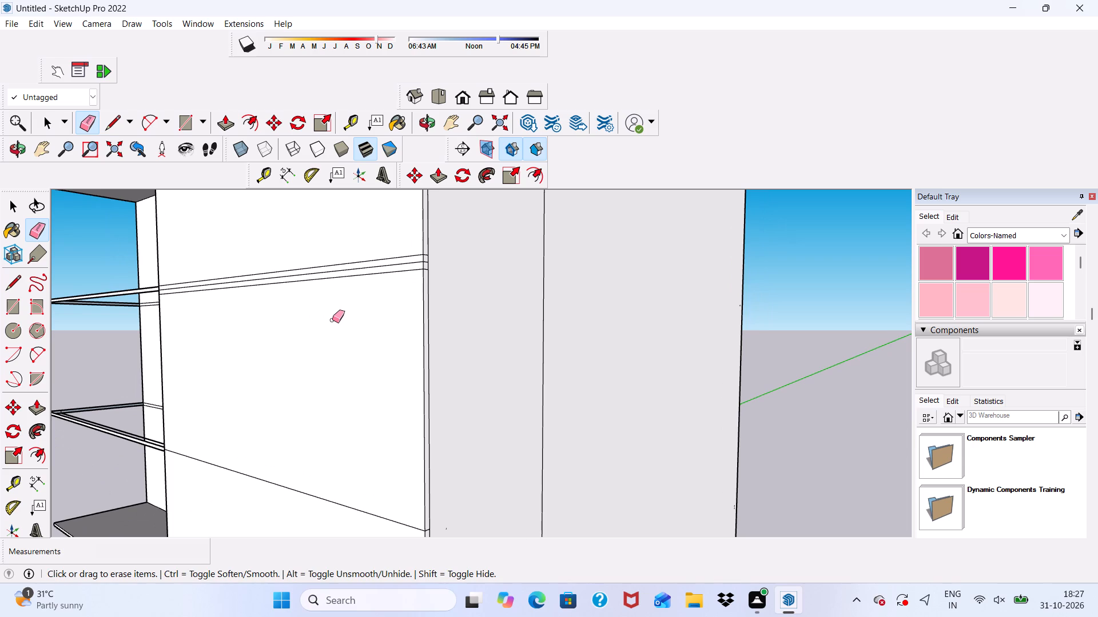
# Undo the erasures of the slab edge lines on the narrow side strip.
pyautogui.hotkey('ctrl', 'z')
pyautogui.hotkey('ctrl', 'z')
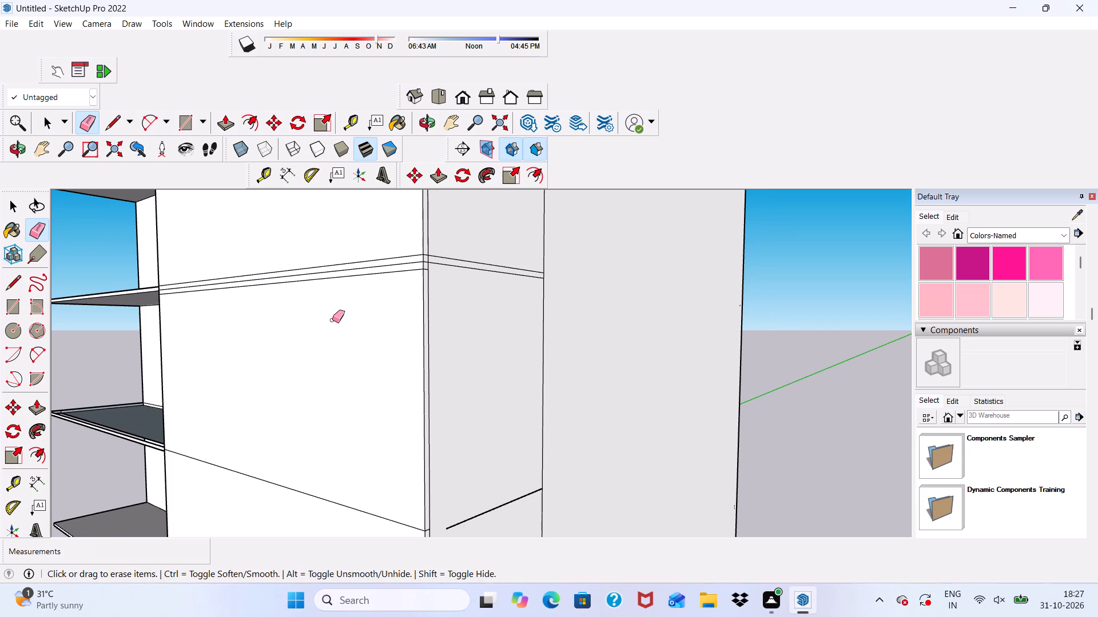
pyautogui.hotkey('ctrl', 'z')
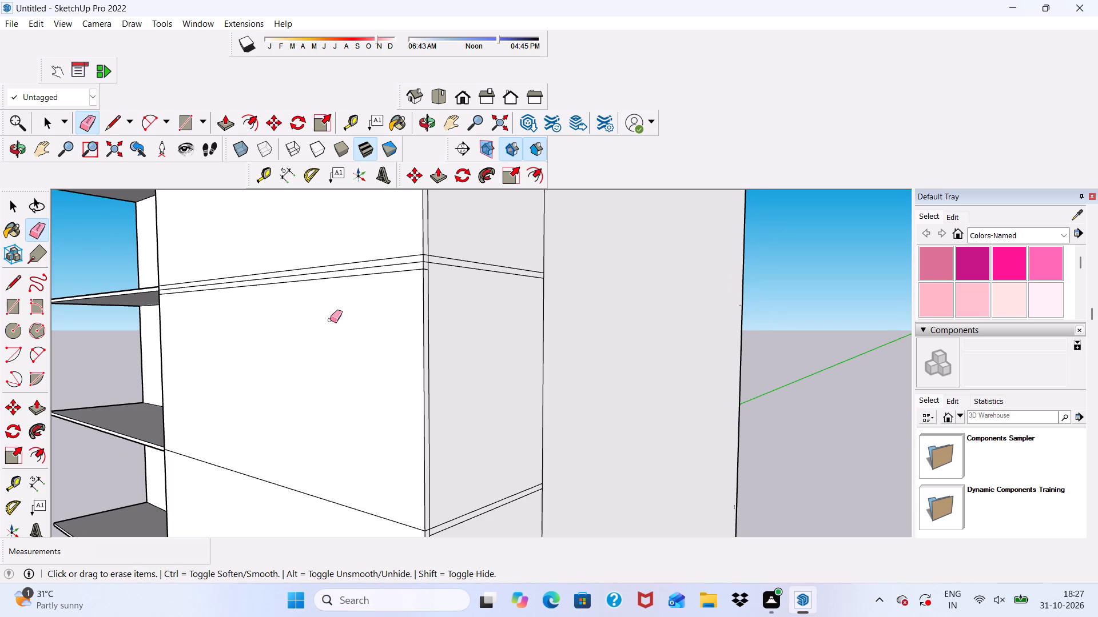
# Examine the whole building's front and side, including the slab edge lines crossing the raised front face.
pyautogui.scroll(-4, 247, 313)
pyautogui.moveTo(417, 382); pyautogui.dragTo(348, 422, button='middle')
pyautogui.scroll(1, 363, 401)
pyautogui.scroll(-13, 371, 394)
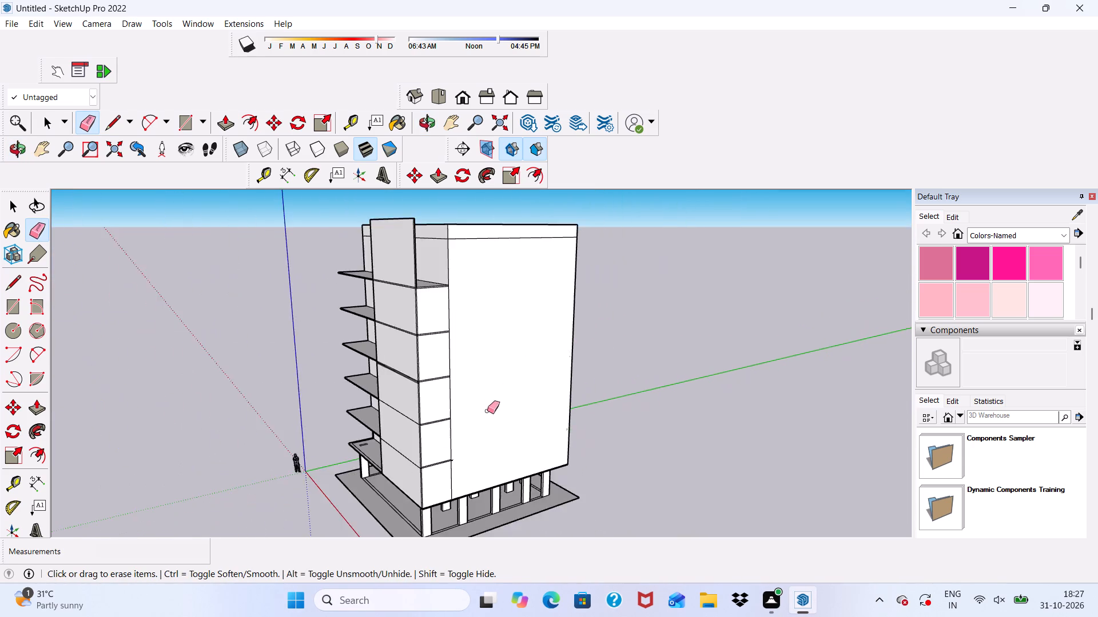
pyautogui.scroll(1, 482, 408)
pyautogui.moveTo(482, 408); pyautogui.dragTo(623, 382, button='middle')
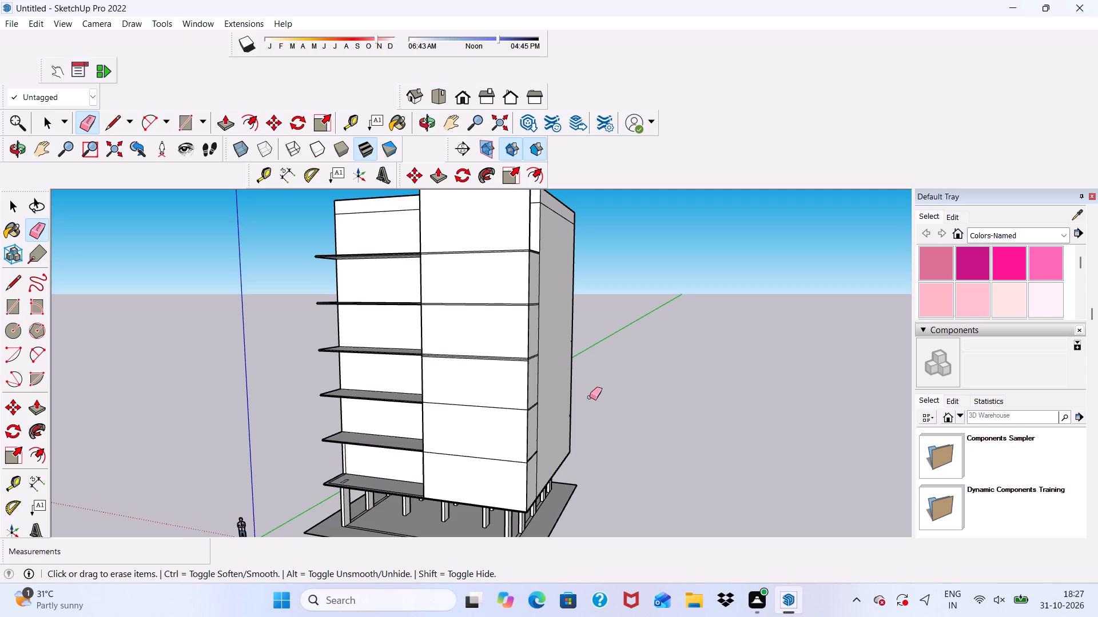
pyautogui.press('space')
pyautogui.scroll(-2, 510, 383)
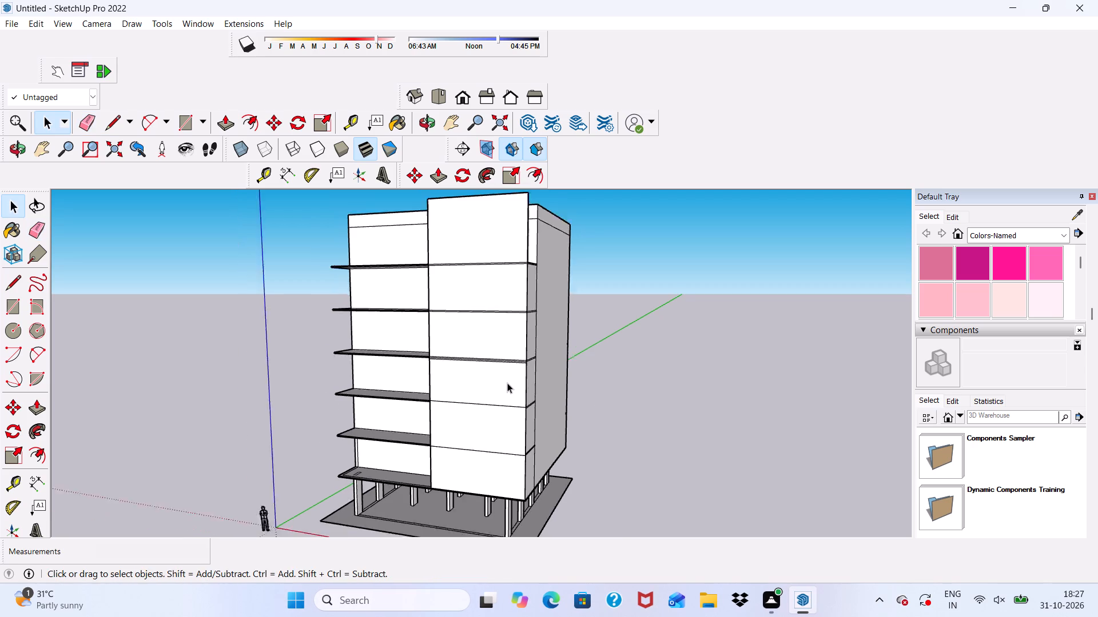
pyautogui.scroll(-2, 507, 383)
pyautogui.moveTo(507, 384); pyautogui.dragTo(391, 403, button='middle')
pyautogui.scroll(15, 494, 334)
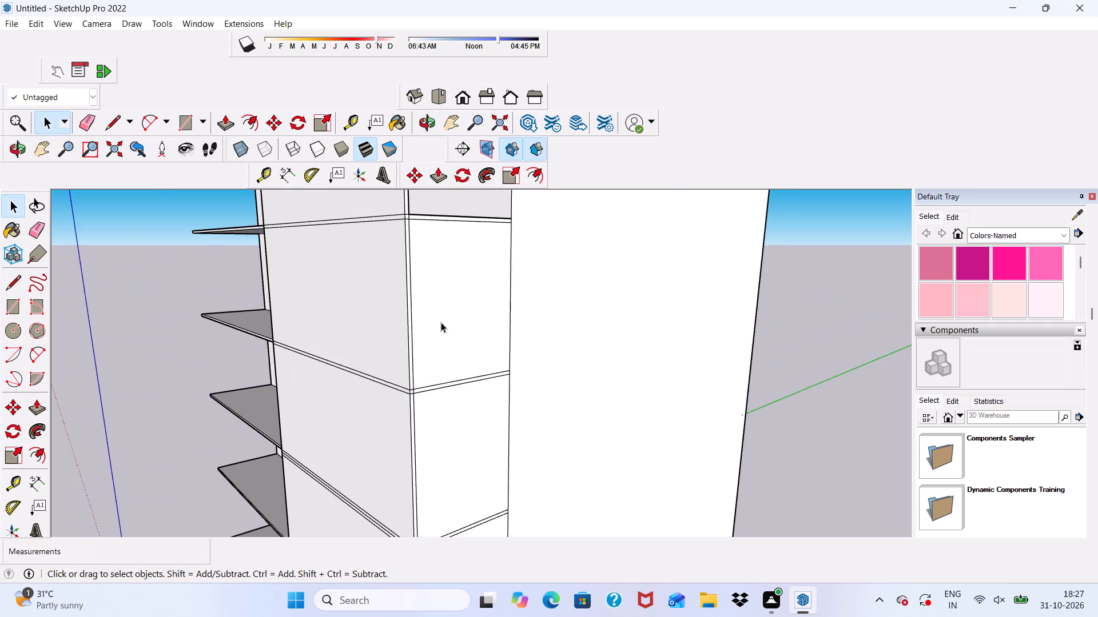
pyautogui.middleClick(441, 322)
pyautogui.scroll(-2, 424, 411)
pyautogui.moveTo(424, 412); pyautogui.dragTo(480, 443, button='middle')
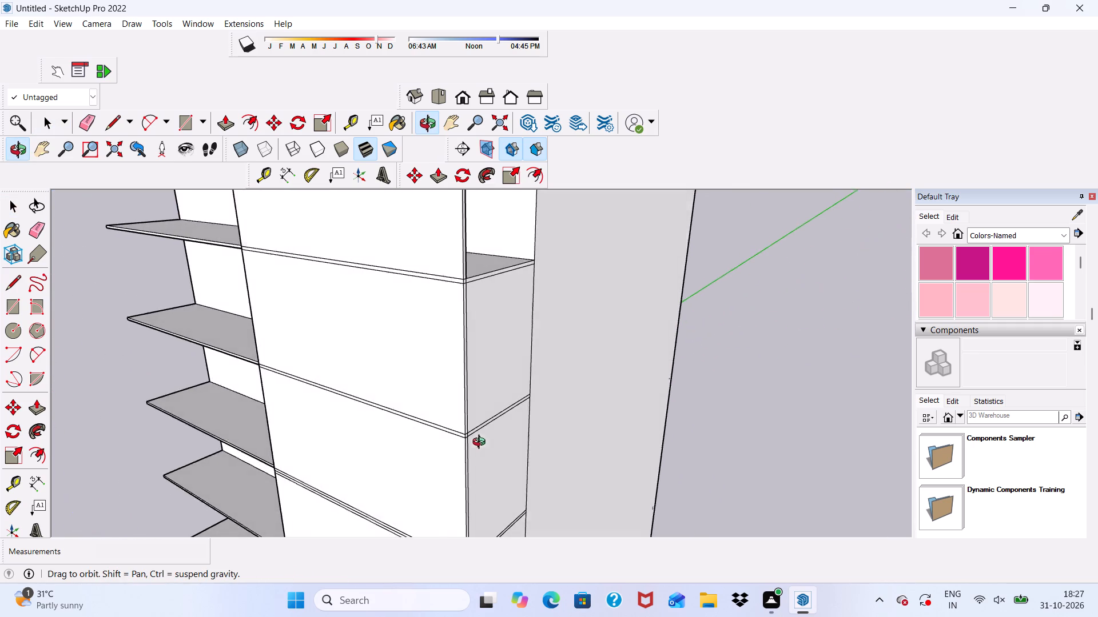
# Erase the slab edge lines crossing the raised front face at the top and second slabs.
pyautogui.scroll(-4, 414, 388)
pyautogui.scroll(9, 293, 287)
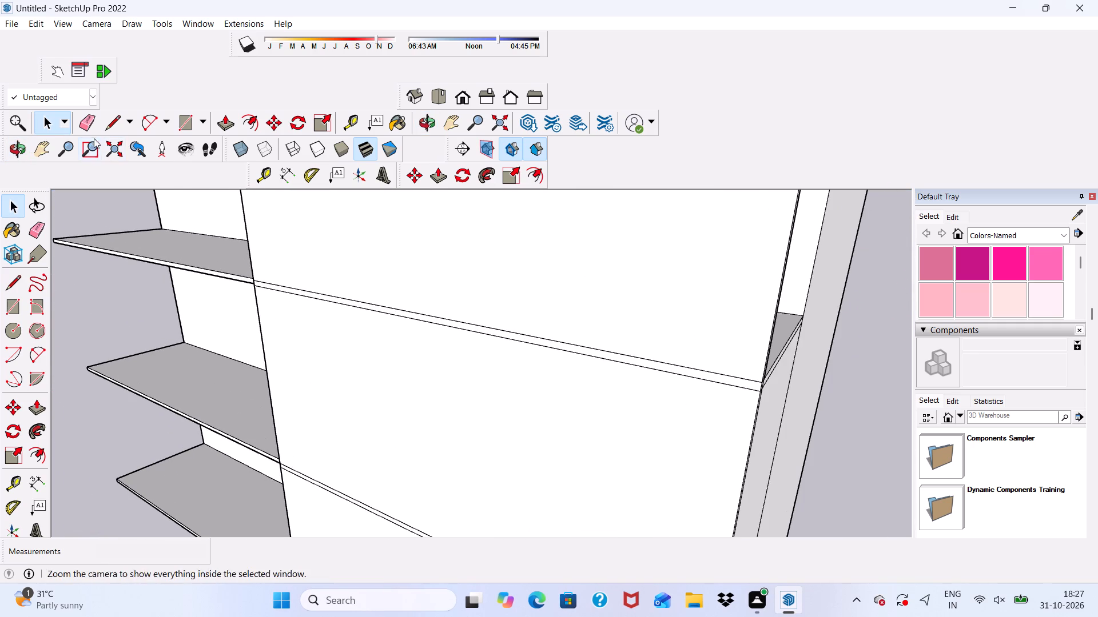
pyautogui.click(97, 103)
pyautogui.click(88, 128)
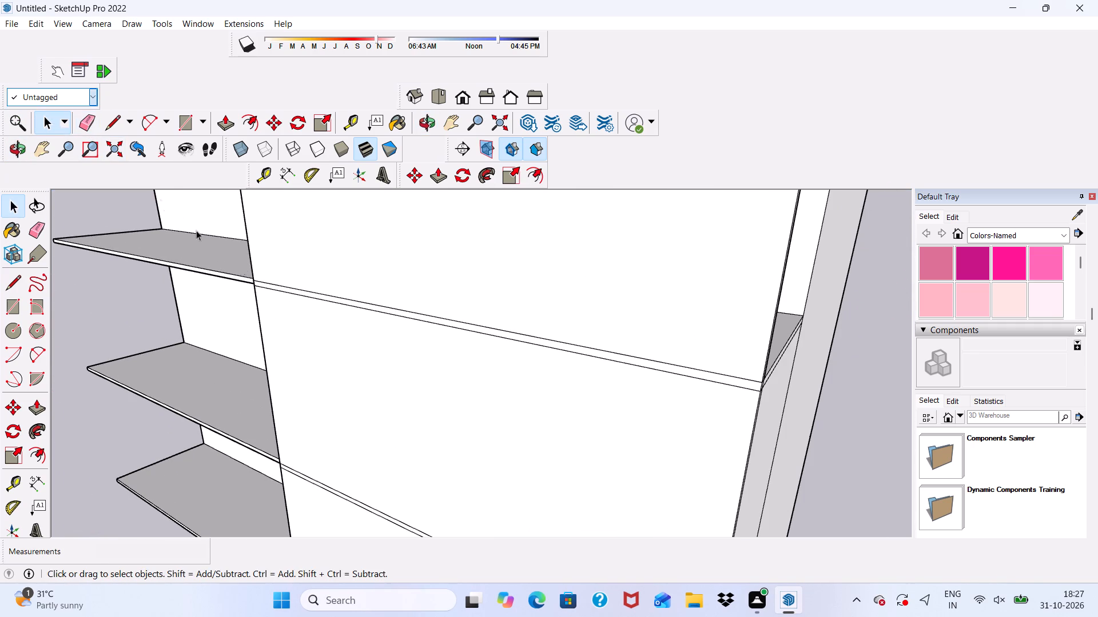
pyautogui.click(81, 120)
pyautogui.moveTo(309, 279); pyautogui.dragTo(311, 281)
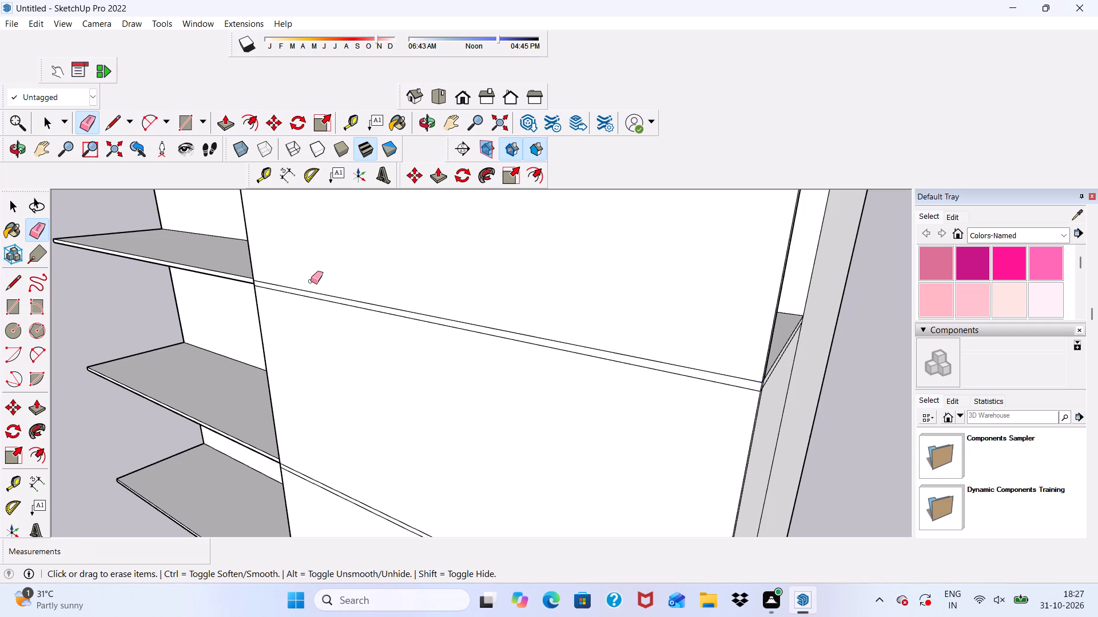
pyautogui.moveTo(311, 281); pyautogui.dragTo(312, 306)
pyautogui.scroll(-10, 296, 281)
pyautogui.moveTo(355, 357); pyautogui.dragTo(353, 406)
pyautogui.scroll(-6, 366, 316)
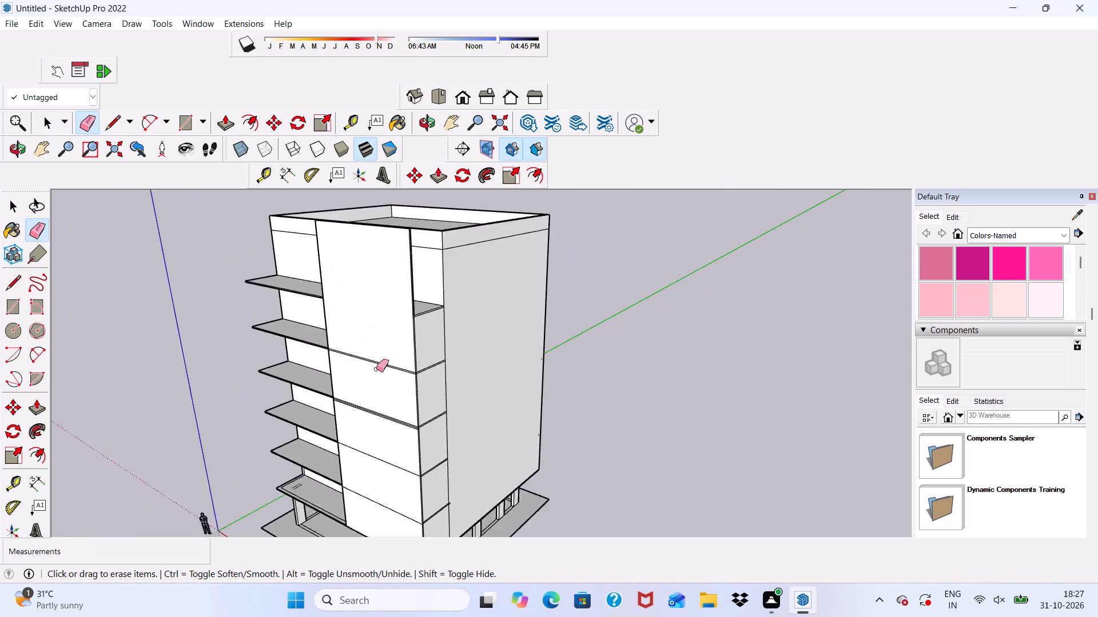
pyautogui.scroll(9, 376, 368)
pyautogui.moveTo(383, 328); pyautogui.dragTo(375, 371)
pyautogui.scroll(-3, 365, 336)
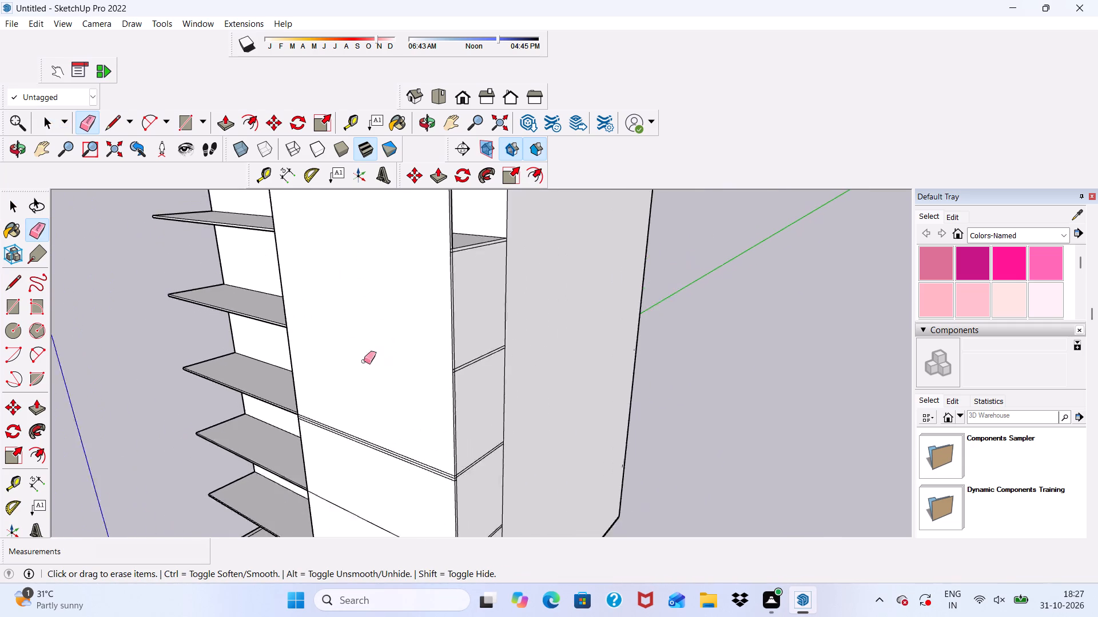
# Erase the slab edge lines crossing the raised front face at the third and fourth slabs.
pyautogui.scroll(-2, 364, 361)
pyautogui.scroll(4, 372, 410)
pyautogui.moveTo(372, 410); pyautogui.dragTo(368, 452)
pyautogui.scroll(-5, 353, 315)
pyautogui.scroll(4, 352, 462)
pyautogui.moveTo(349, 339); pyautogui.dragTo(349, 384)
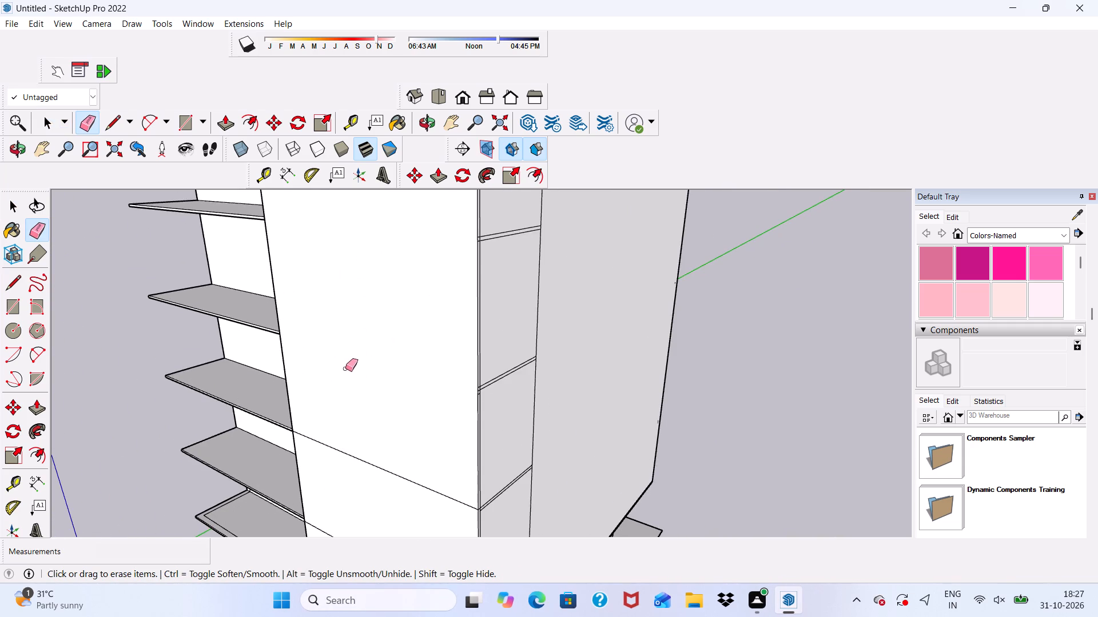
pyautogui.scroll(-4, 337, 355)
pyautogui.moveTo(331, 399); pyautogui.dragTo(387, 350, button='middle')
pyautogui.moveTo(397, 382); pyautogui.dragTo(401, 400)
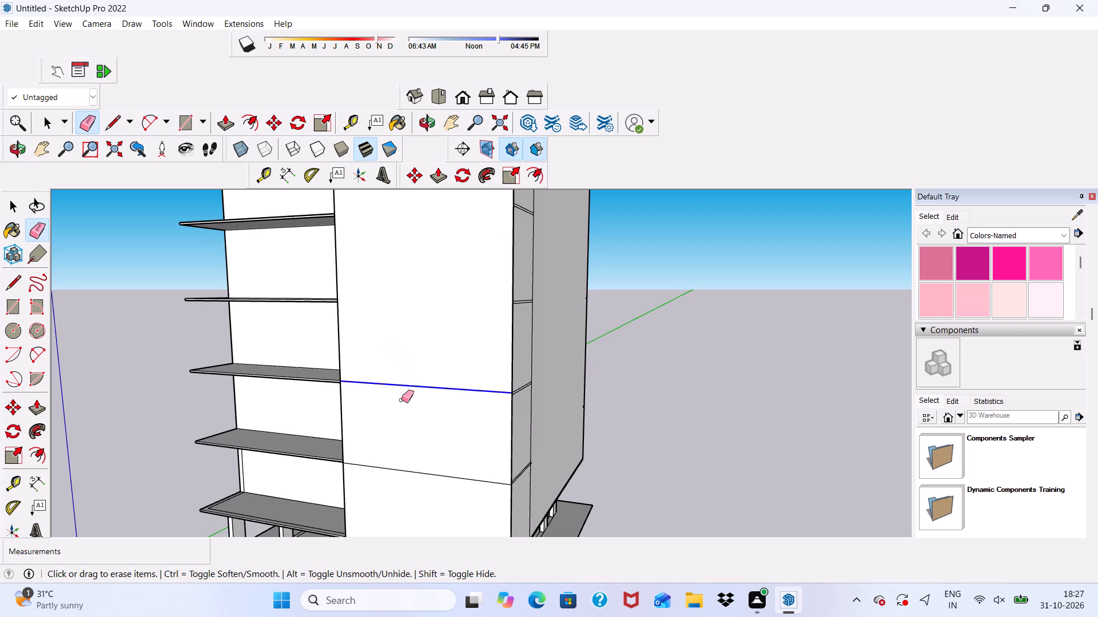
pyautogui.moveTo(401, 400); pyautogui.dragTo(402, 404)
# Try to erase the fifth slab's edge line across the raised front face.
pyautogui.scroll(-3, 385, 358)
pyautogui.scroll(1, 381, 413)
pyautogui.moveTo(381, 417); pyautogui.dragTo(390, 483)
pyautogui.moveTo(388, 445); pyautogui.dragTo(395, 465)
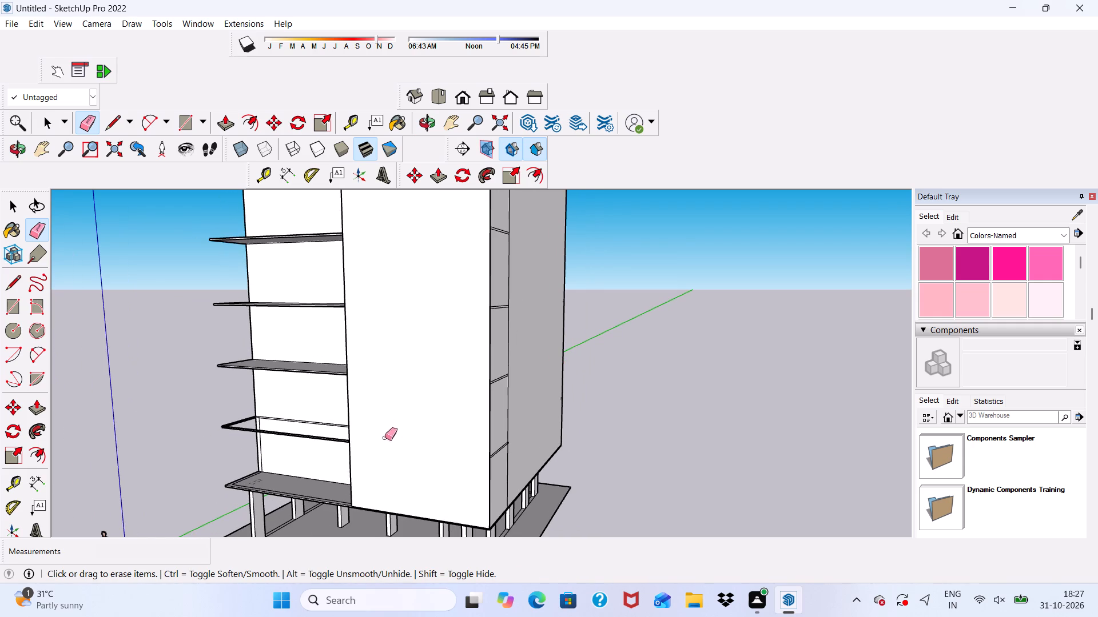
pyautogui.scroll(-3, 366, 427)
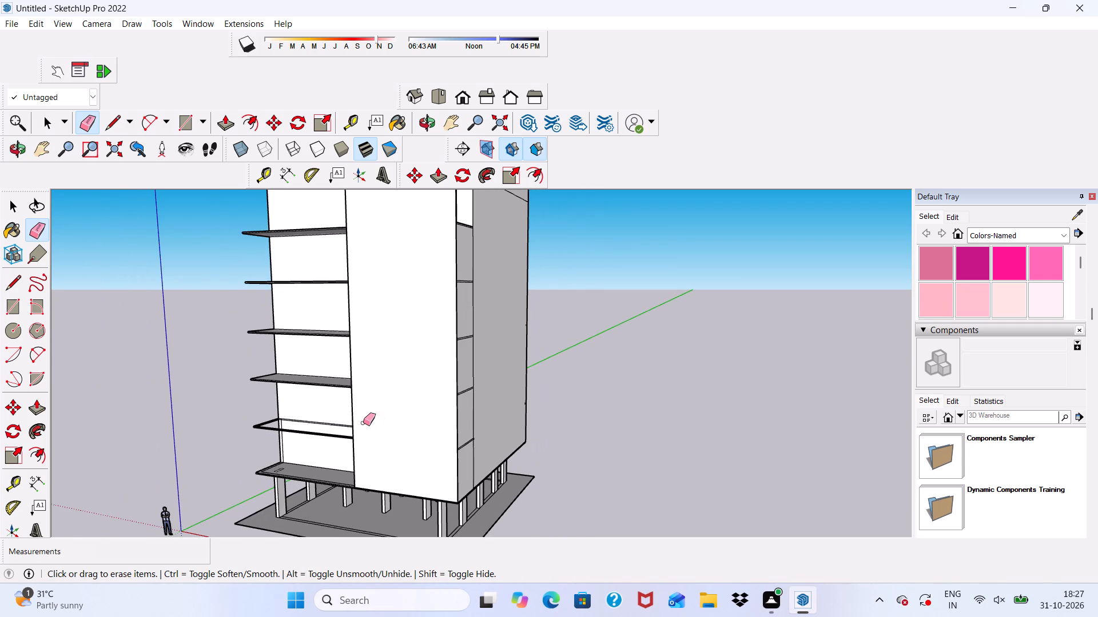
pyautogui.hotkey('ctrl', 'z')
# Erase the fifth slab's edge line across the raised front face and its short segment on the face's 3" thick side.
pyautogui.scroll(15, 389, 442)
pyautogui.moveTo(359, 434); pyautogui.dragTo(575, 427, button='middle')
pyautogui.scroll(15, 433, 422)
pyautogui.scroll(-5, 532, 418)
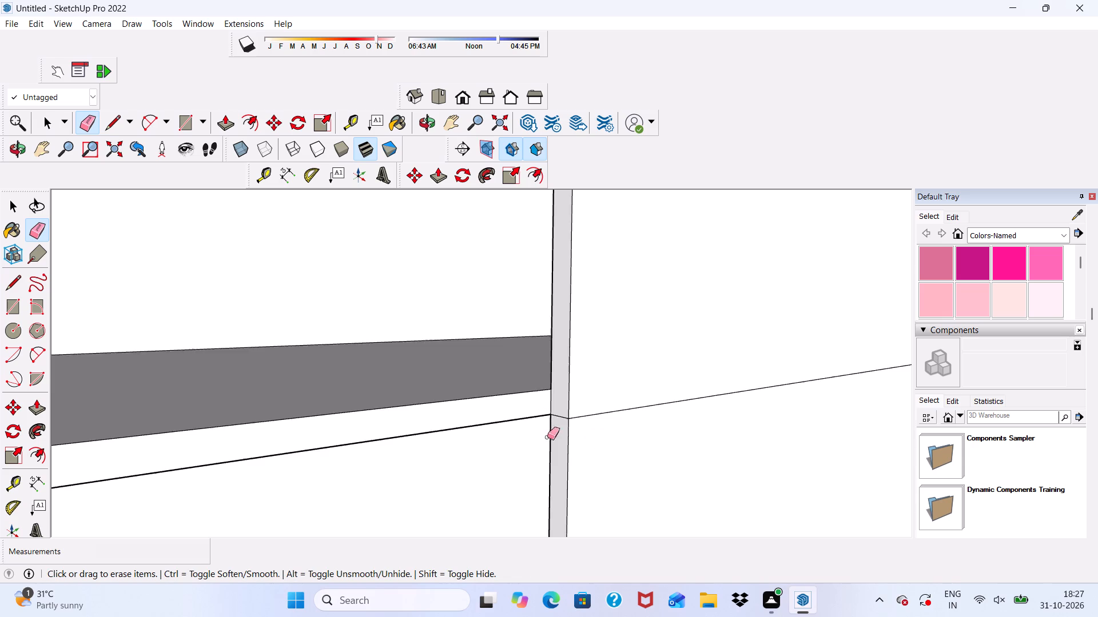
pyautogui.scroll(5, 581, 408)
pyautogui.scroll(-7, 544, 427)
pyautogui.moveTo(477, 414); pyautogui.dragTo(721, 386, button='middle')
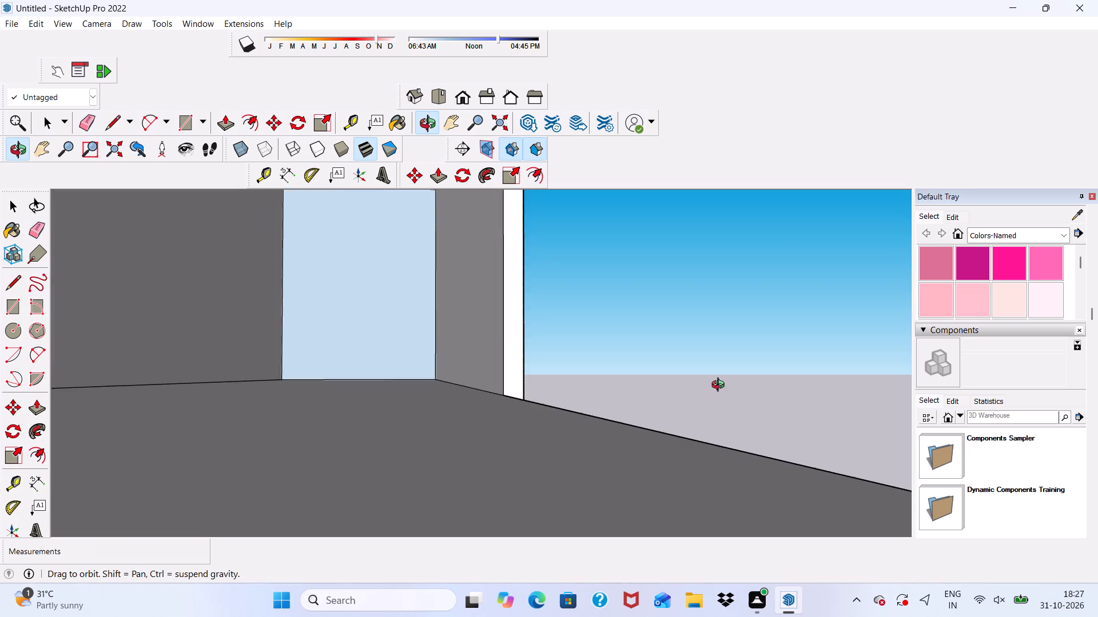
pyautogui.moveTo(721, 386); pyautogui.dragTo(610, 339, button='middle')
pyautogui.scroll(4, 559, 426)
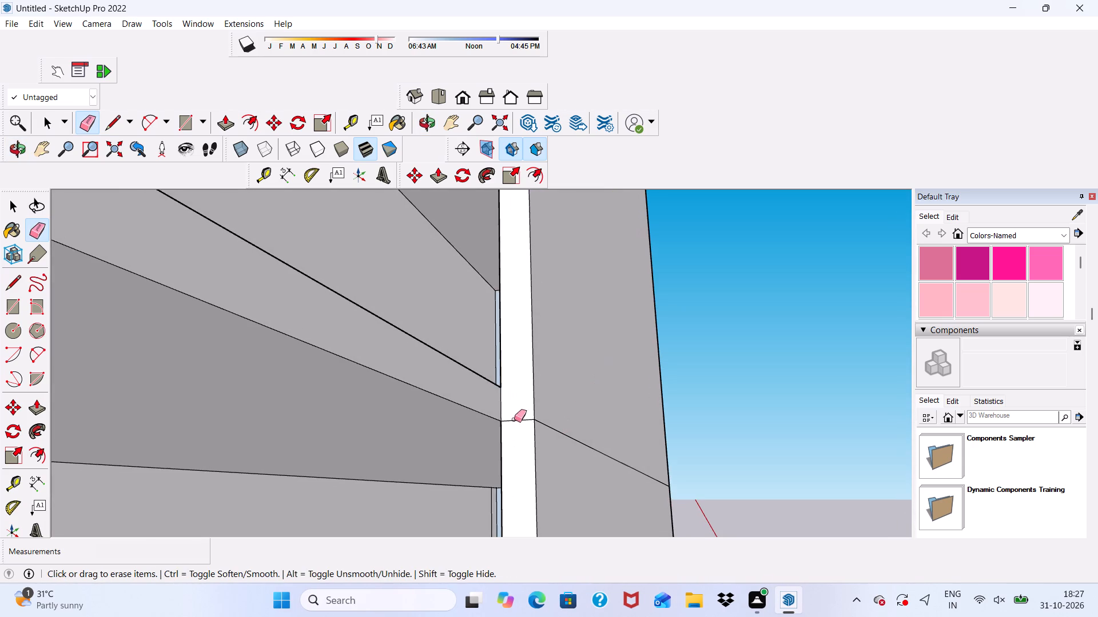
pyautogui.scroll(1, 514, 419)
pyautogui.moveTo(515, 407); pyautogui.dragTo(513, 428)
pyautogui.moveTo(574, 411); pyautogui.dragTo(554, 458)
pyautogui.moveTo(558, 426); pyautogui.dragTo(558, 457)
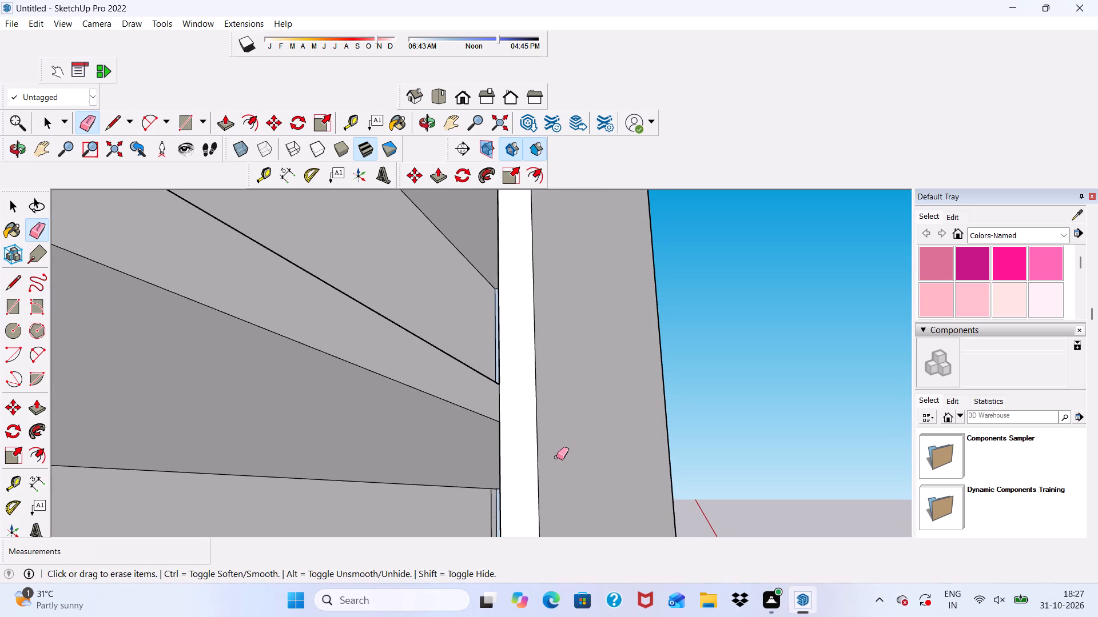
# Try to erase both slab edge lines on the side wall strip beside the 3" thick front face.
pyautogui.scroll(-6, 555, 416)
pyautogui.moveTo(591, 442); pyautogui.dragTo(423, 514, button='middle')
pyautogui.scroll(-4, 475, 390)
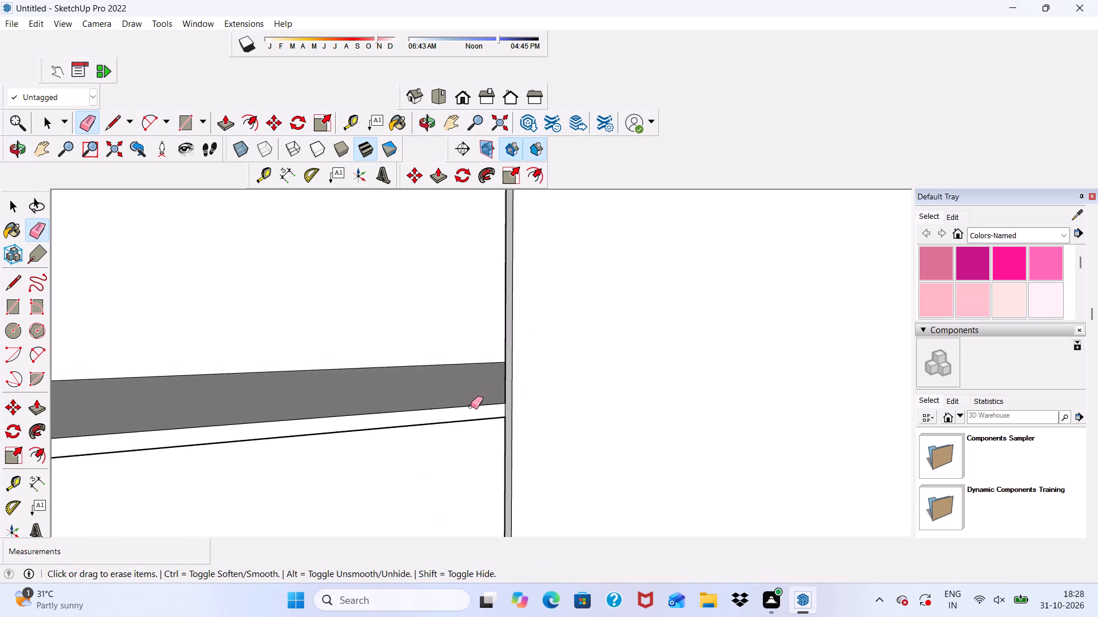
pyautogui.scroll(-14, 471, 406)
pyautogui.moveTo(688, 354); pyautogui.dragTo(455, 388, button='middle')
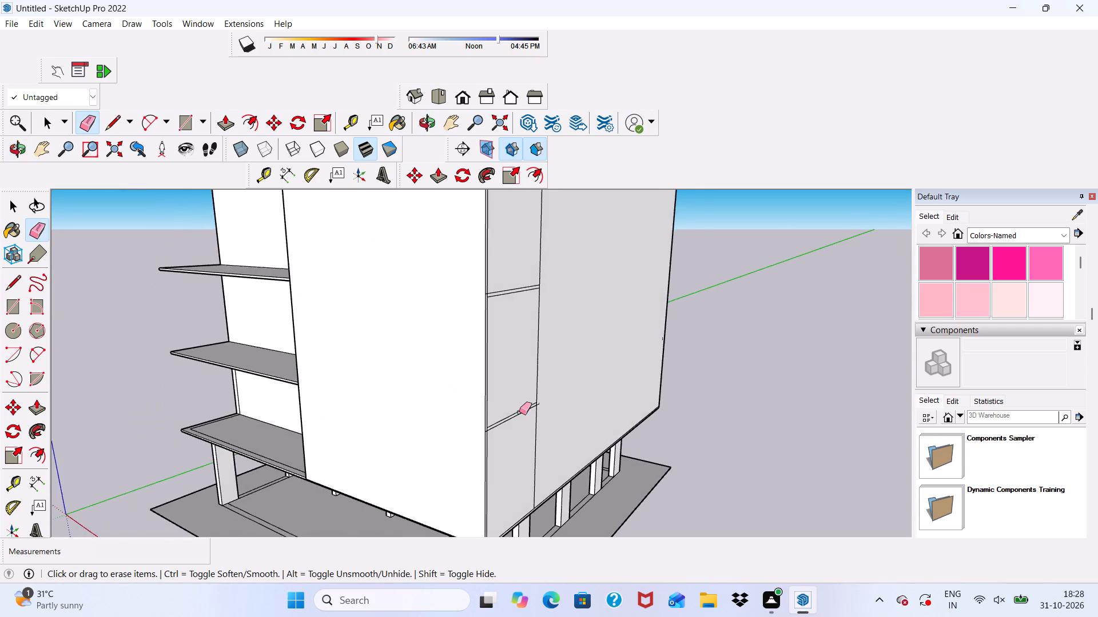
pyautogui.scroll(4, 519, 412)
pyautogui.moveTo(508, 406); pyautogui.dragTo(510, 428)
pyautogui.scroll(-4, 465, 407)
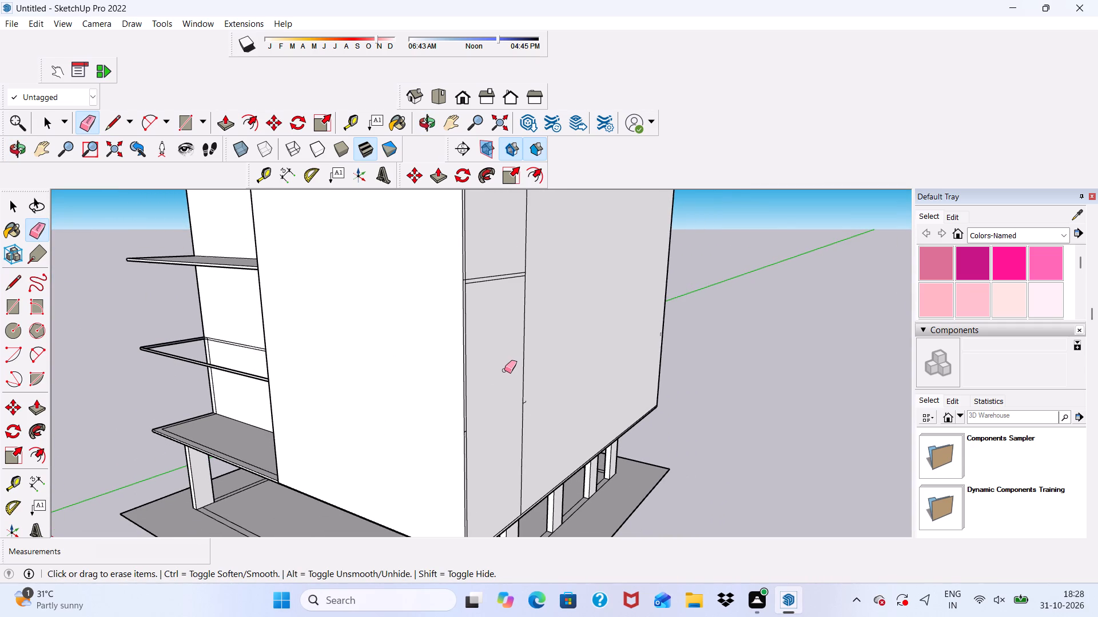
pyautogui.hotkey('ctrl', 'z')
# Erase the lower slab edge line on the side wall strip and its short segment on the front face's 3" thick side.
pyautogui.scroll(16, 533, 411)
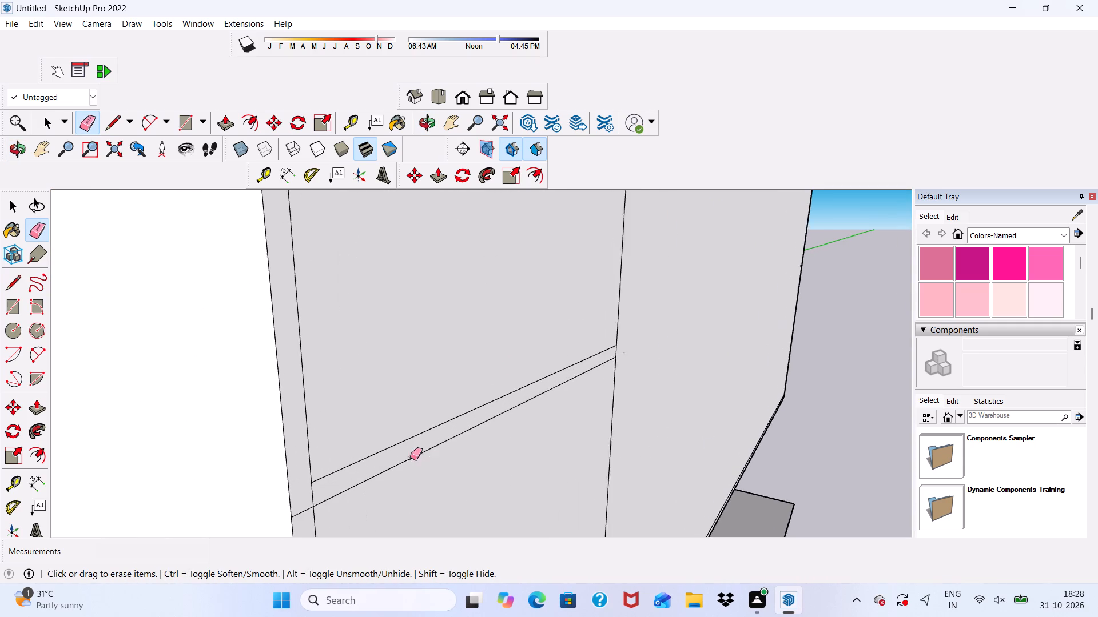
pyautogui.scroll(1, 410, 458)
pyautogui.moveTo(405, 454); pyautogui.dragTo(407, 459)
pyautogui.scroll(-16, 423, 378)
pyautogui.scroll(4, 680, 424)
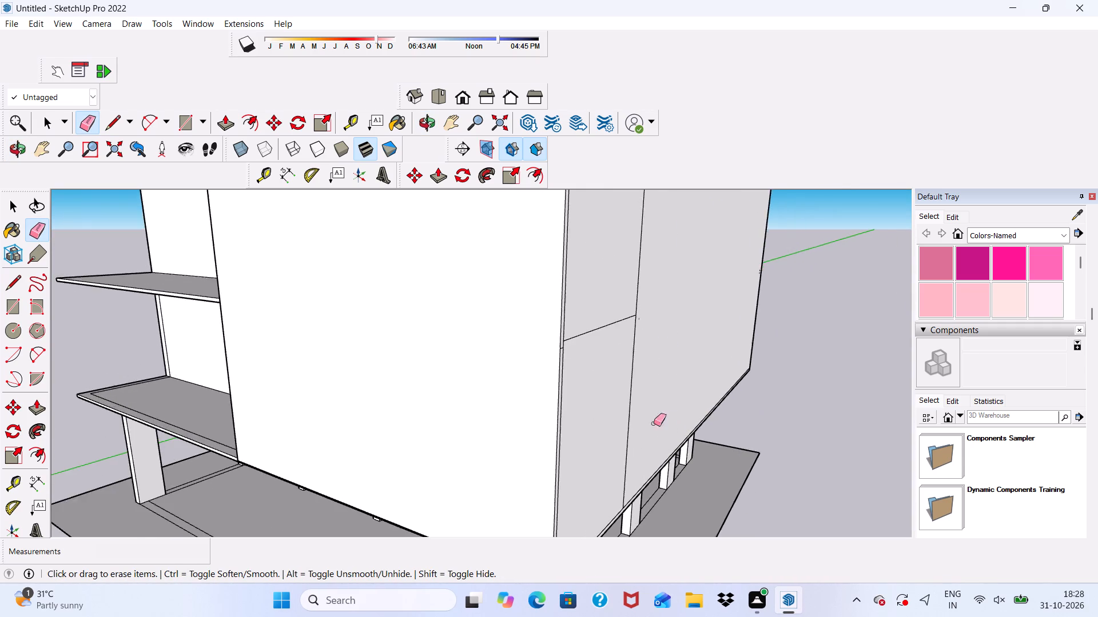
pyautogui.scroll(13, 595, 410)
pyautogui.click(527, 278)
pyautogui.scroll(-2, 526, 290)
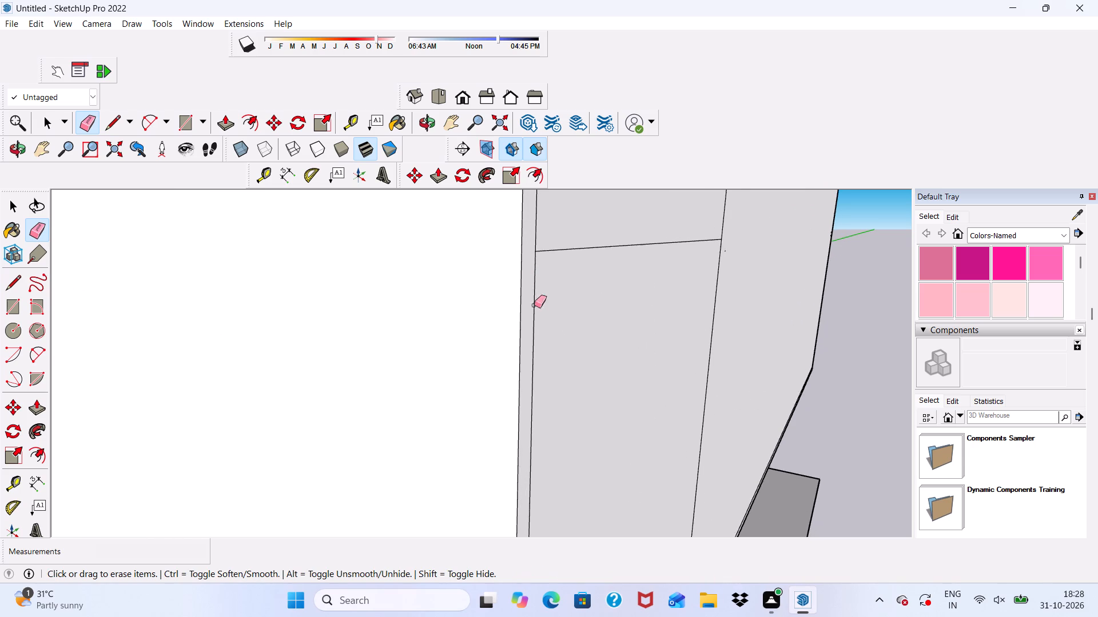
# Push/Pull the lowest slab's edge beneath the raised front face outward 3", flush with the front face.
pyautogui.scroll(-15, 534, 305)
pyautogui.moveTo(566, 334); pyautogui.dragTo(657, 324, button='middle')
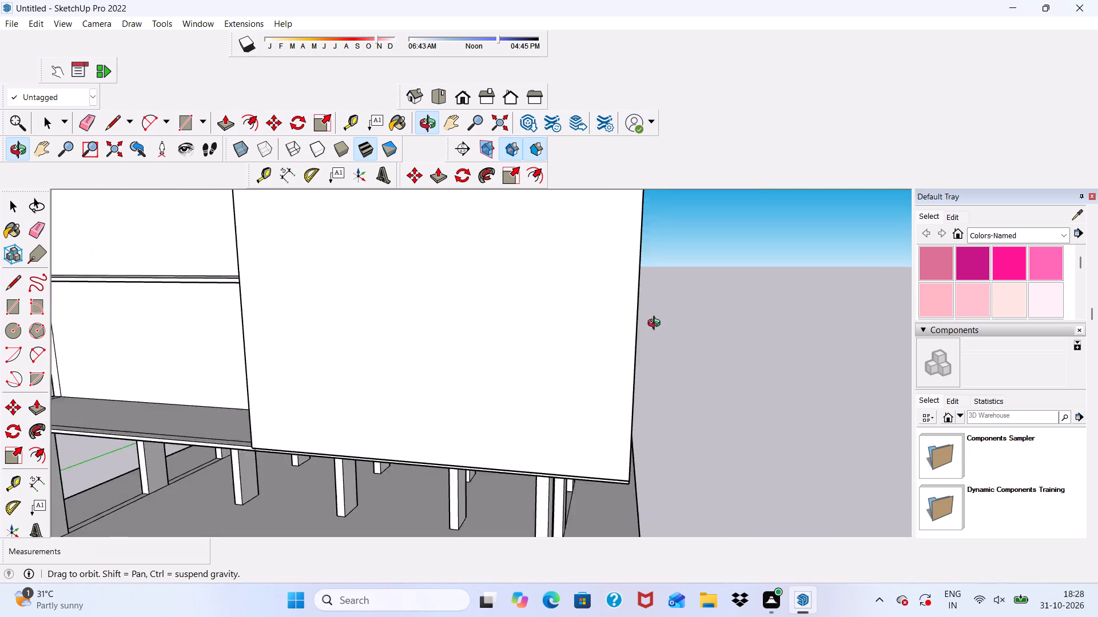
pyautogui.moveTo(657, 324); pyautogui.dragTo(659, 355, button='middle')
pyautogui.scroll(10, 324, 475)
pyautogui.scroll(-6, 389, 372)
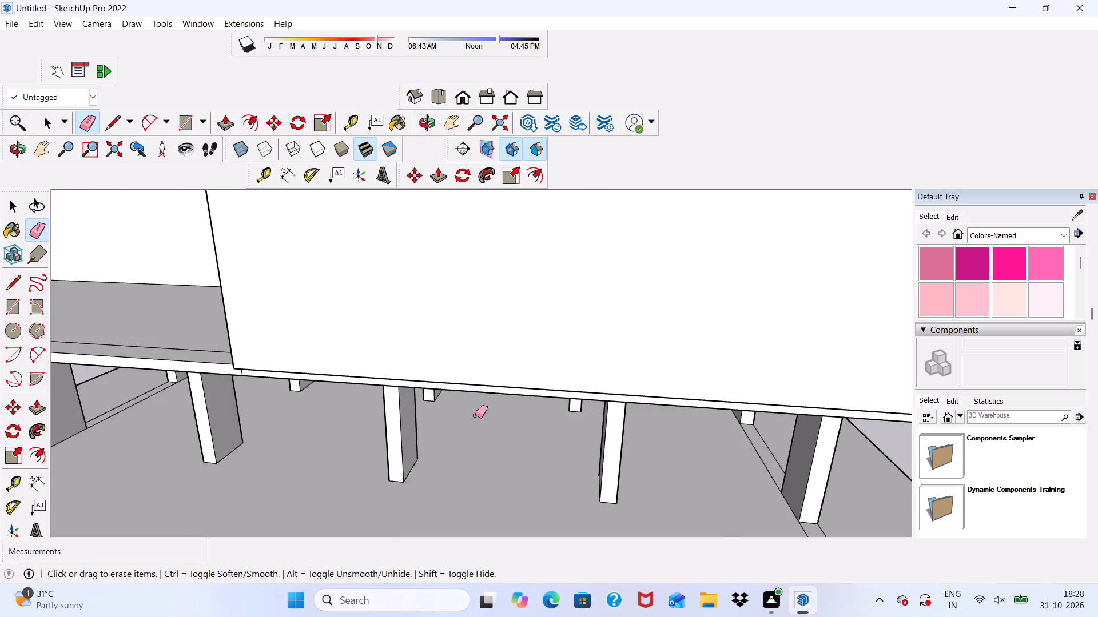
pyautogui.moveTo(480, 401); pyautogui.dragTo(491, 380, button='middle')
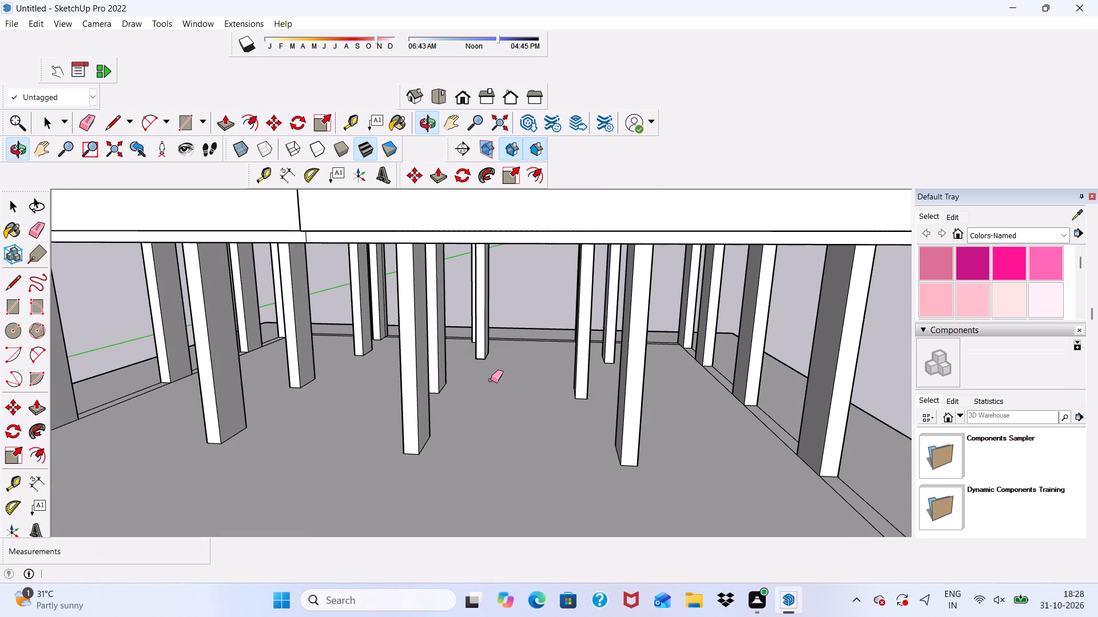
pyautogui.scroll(-5, 491, 380)
pyautogui.scroll(5, 466, 291)
pyautogui.scroll(5, 443, 370)
pyautogui.moveTo(443, 363); pyautogui.dragTo(460, 348, button='middle')
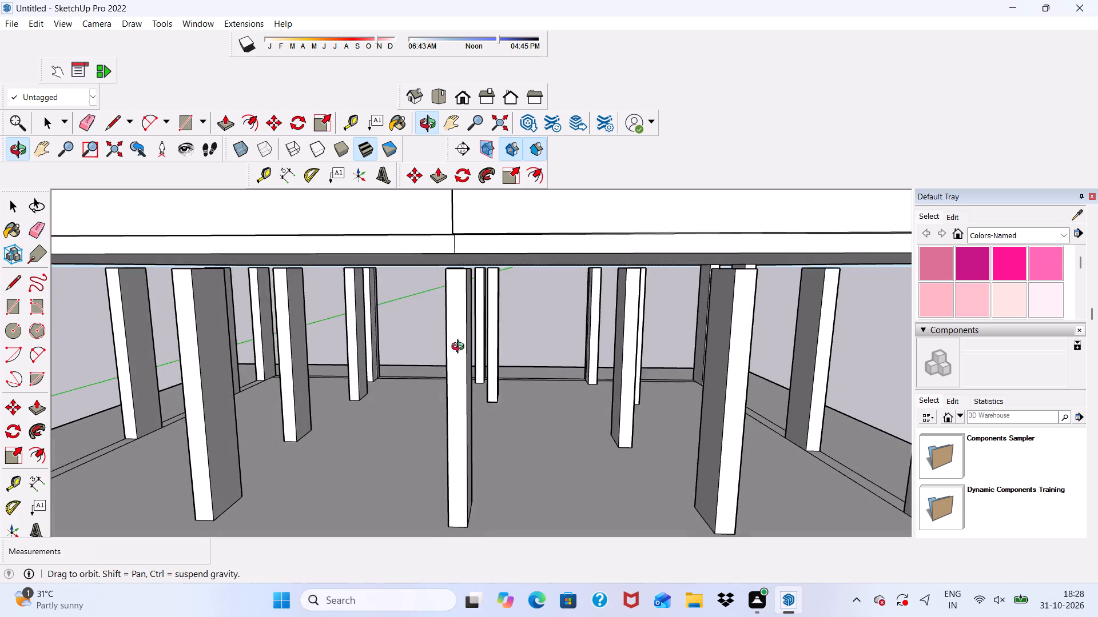
pyautogui.moveTo(460, 348); pyautogui.dragTo(464, 344, button='middle')
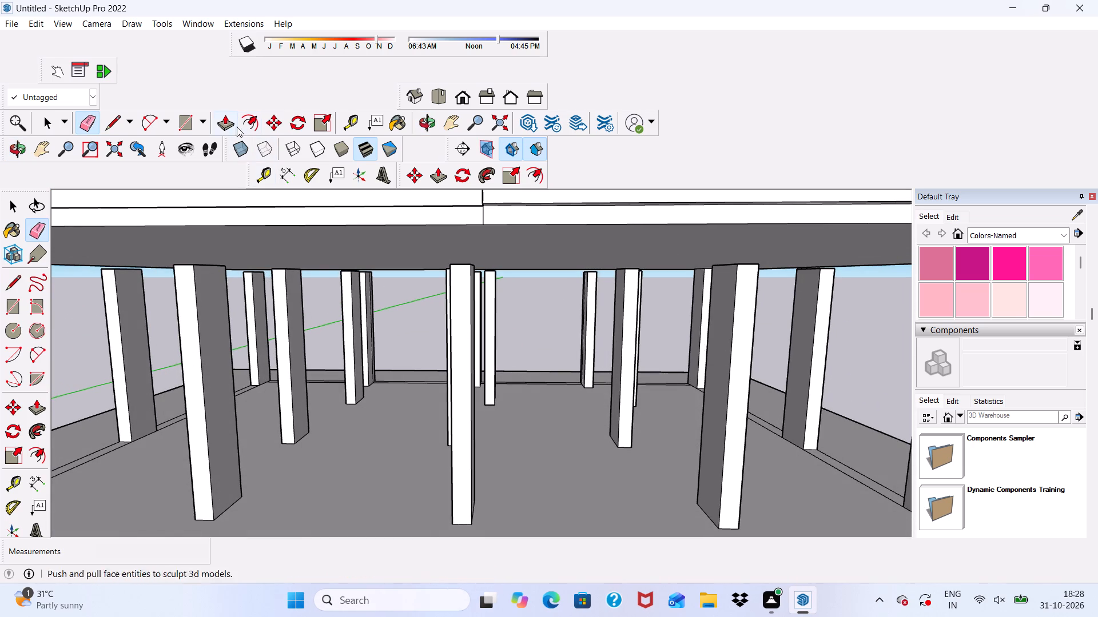
pyautogui.click(222, 119)
pyautogui.scroll(8, 535, 208)
pyautogui.click(534, 215)
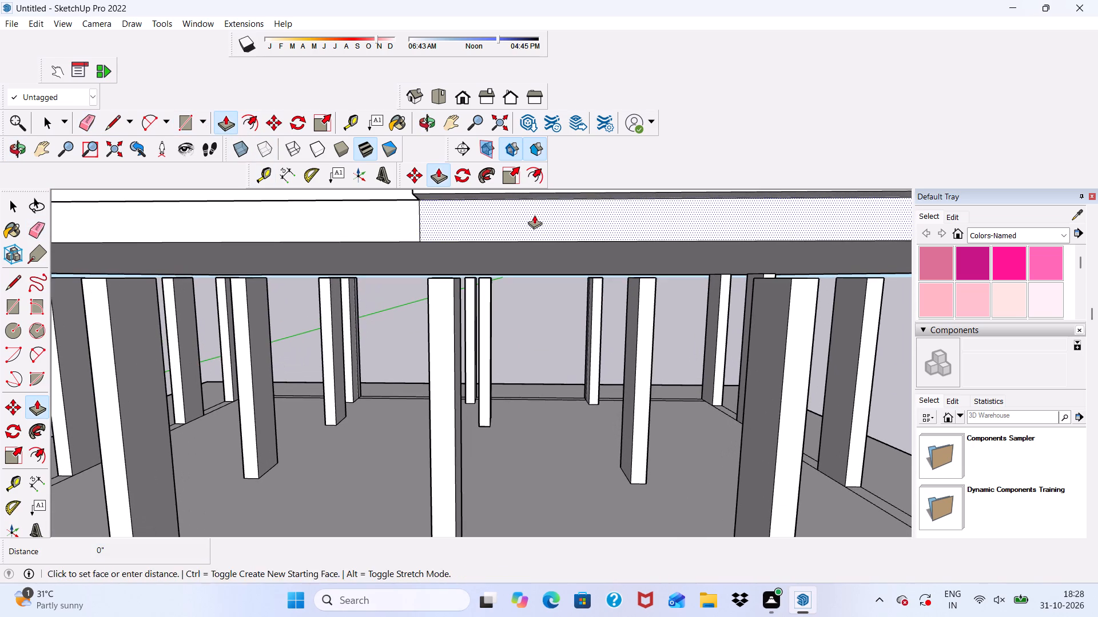
pyautogui.scroll(-15, 467, 178)
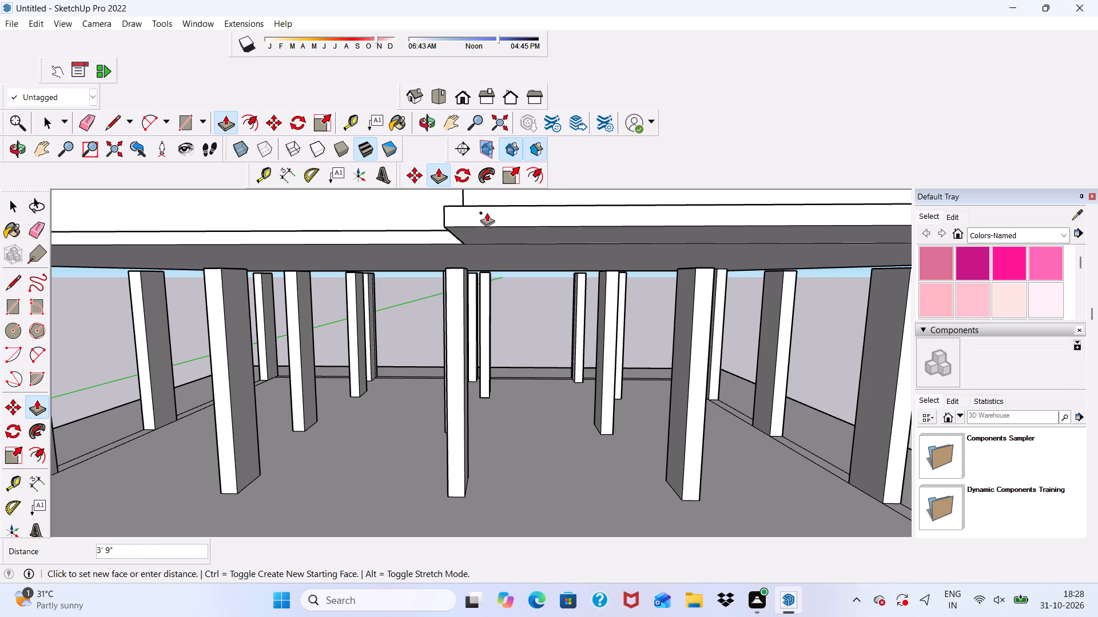
pyautogui.scroll(4, 487, 213)
pyautogui.scroll(-2, 487, 213)
pyautogui.moveTo(492, 228); pyautogui.dragTo(595, 298, button='middle')
pyautogui.scroll(3, 492, 234)
pyautogui.scroll(2, 417, 205)
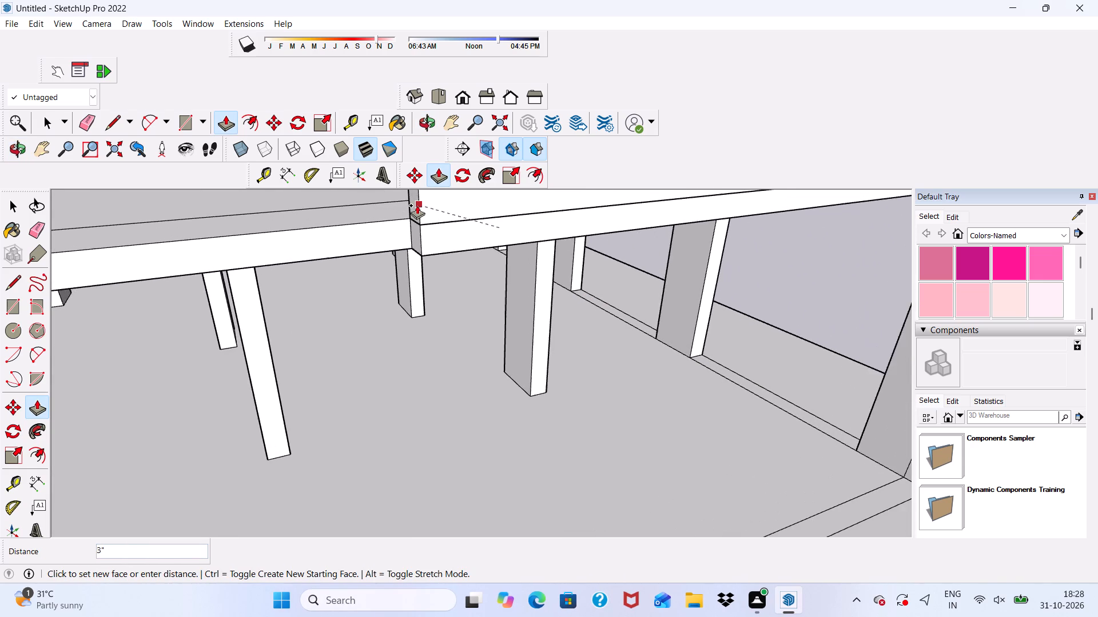
pyautogui.scroll(4, 417, 205)
pyautogui.click(421, 205)
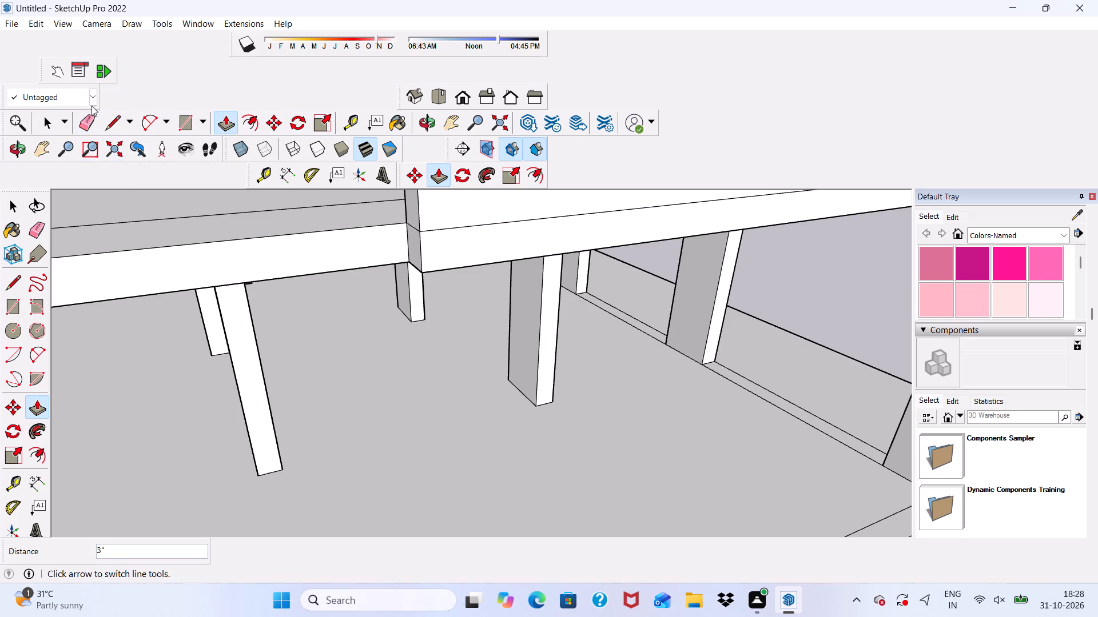
# Erase the seam lines between the front face and the lowest slab's edge, on the inner 3" side and across the front.
pyautogui.click(91, 119)
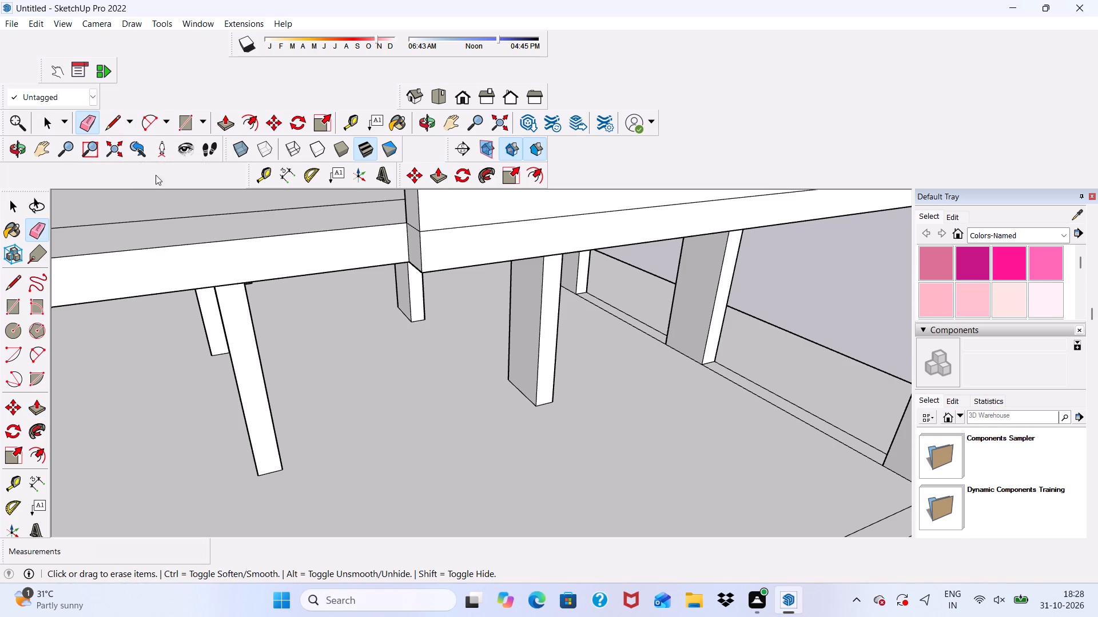
pyautogui.scroll(7, 392, 244)
pyautogui.moveTo(424, 221); pyautogui.dragTo(424, 229)
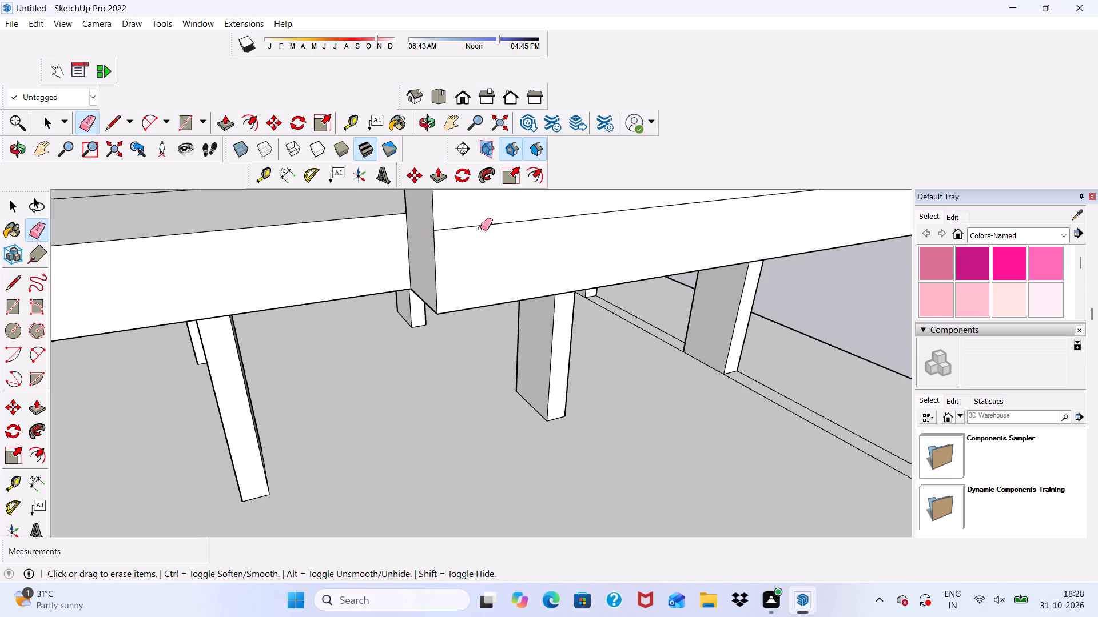
pyautogui.moveTo(478, 218); pyautogui.dragTo(472, 240)
pyautogui.scroll(-20, 277, 225)
pyautogui.scroll(-1, 277, 225)
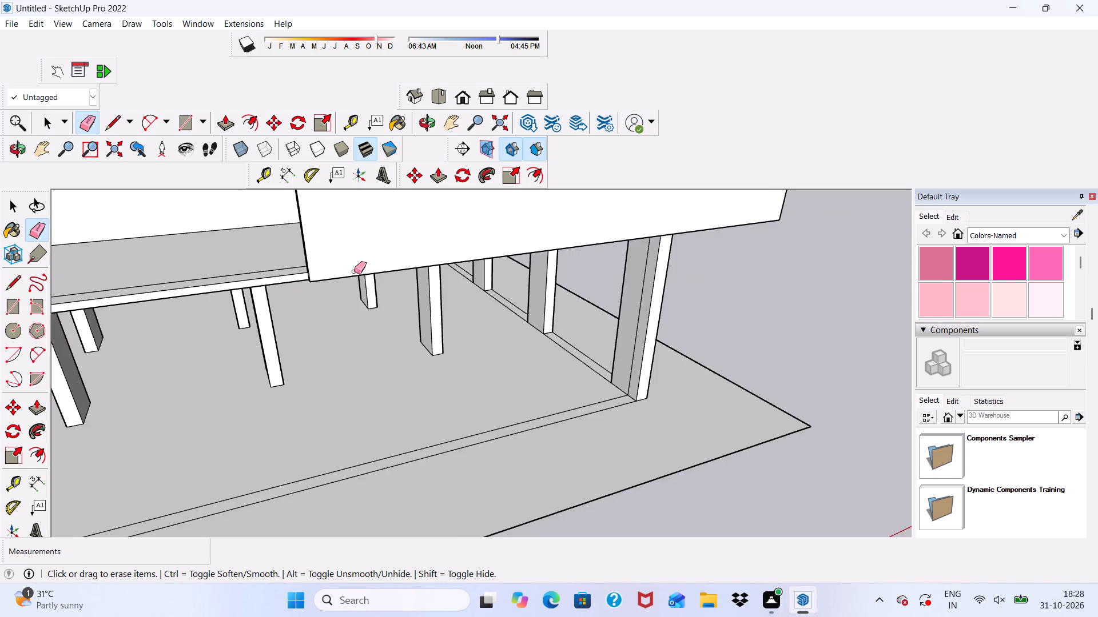
# Erase the short seam line at the lowest slab on the 3" thick side at the building's outer corner.
pyautogui.scroll(-3, 354, 271)
pyautogui.moveTo(551, 296); pyautogui.dragTo(335, 312, button='middle')
pyautogui.scroll(5, 333, 296)
pyautogui.scroll(3, 536, 291)
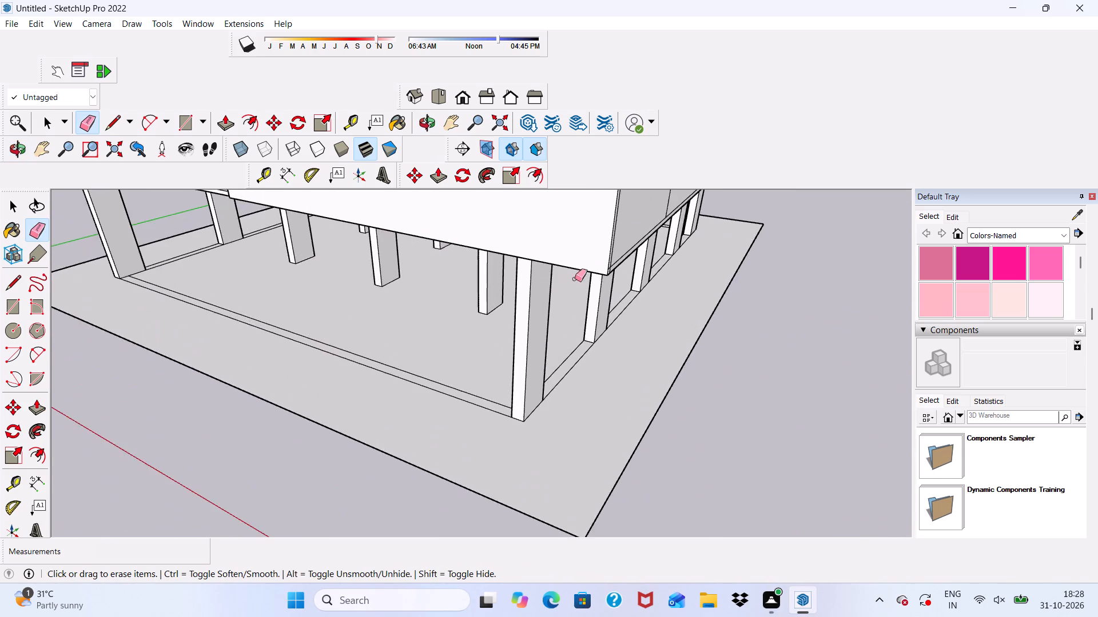
pyautogui.scroll(19, 596, 277)
pyautogui.moveTo(650, 214); pyautogui.dragTo(655, 241)
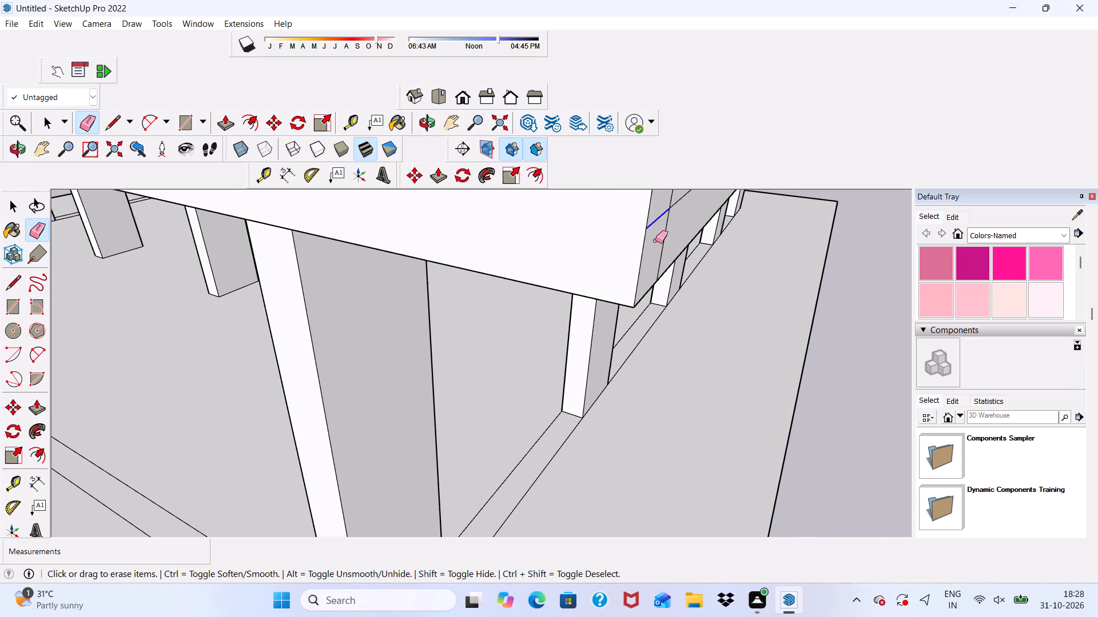
pyautogui.scroll(-12, 650, 242)
pyautogui.scroll(1, 603, 286)
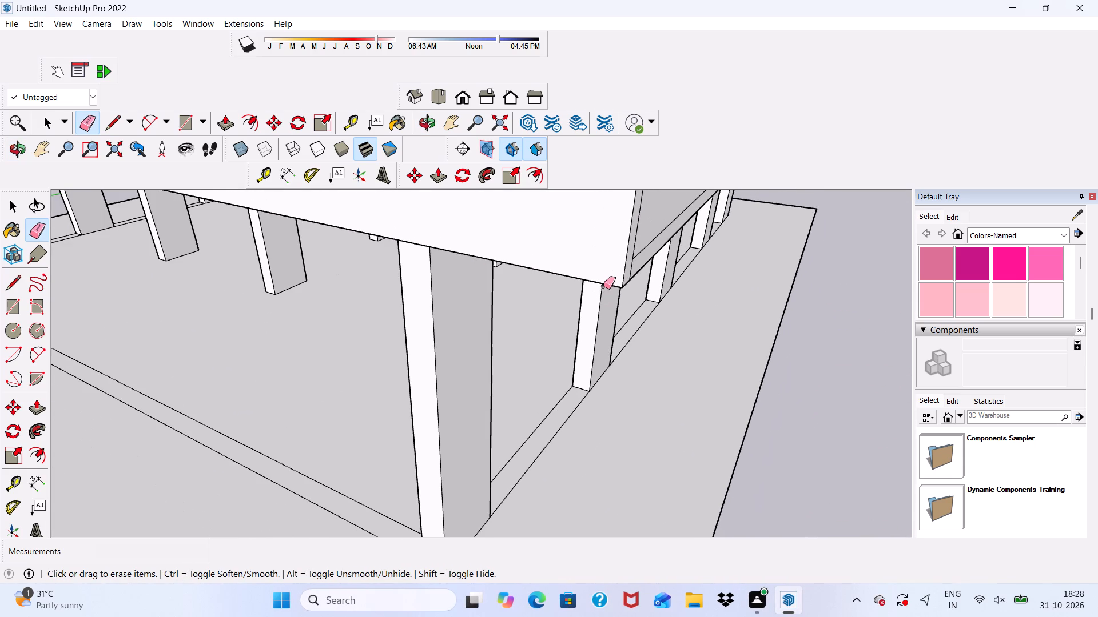
pyautogui.scroll(1, 603, 286)
pyautogui.scroll(-12, 440, 343)
pyautogui.moveTo(388, 366); pyautogui.dragTo(479, 313, button='middle')
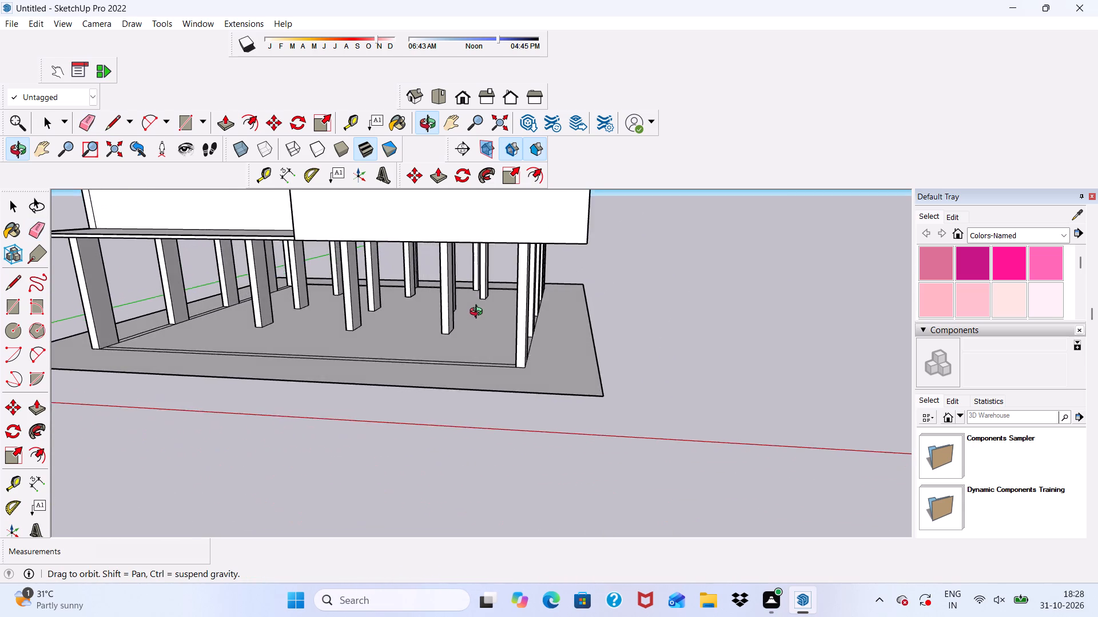
pyautogui.moveTo(479, 313); pyautogui.dragTo(504, 336, button='middle')
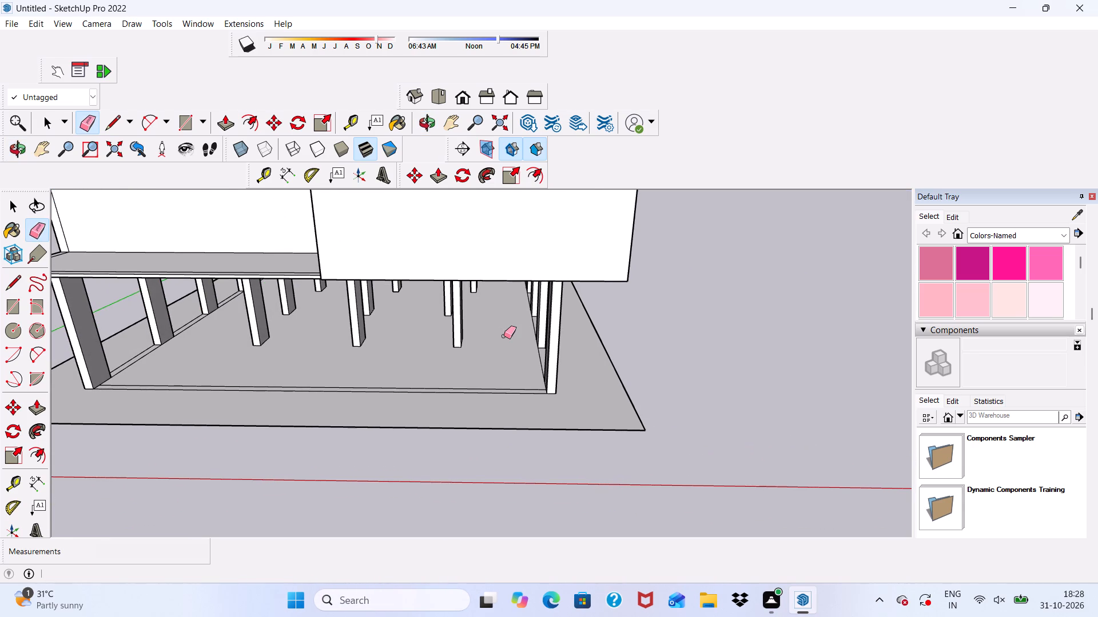
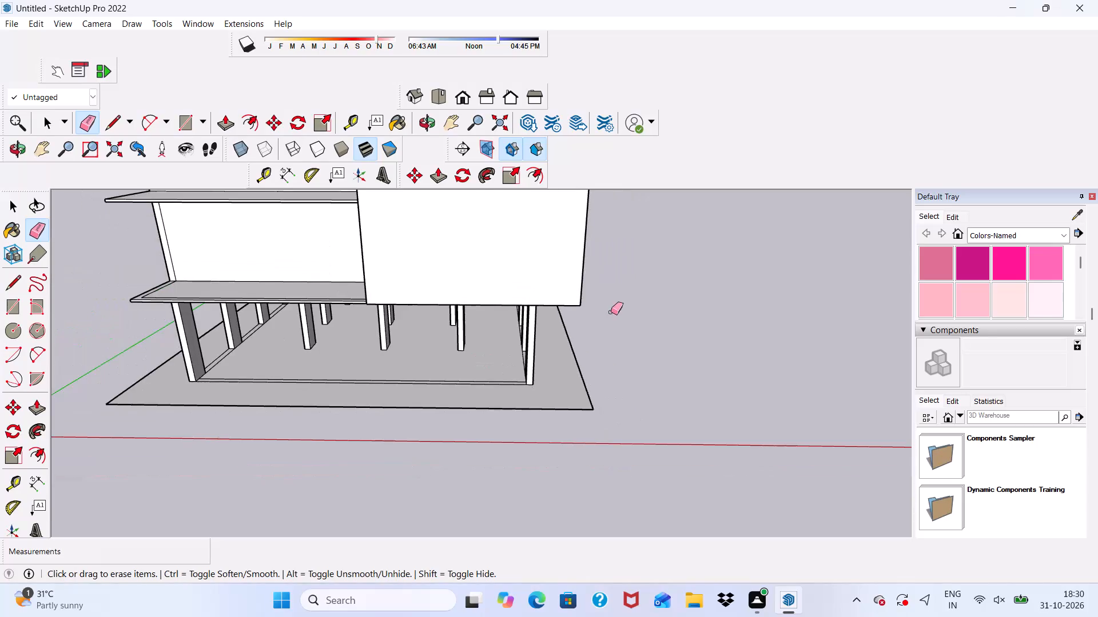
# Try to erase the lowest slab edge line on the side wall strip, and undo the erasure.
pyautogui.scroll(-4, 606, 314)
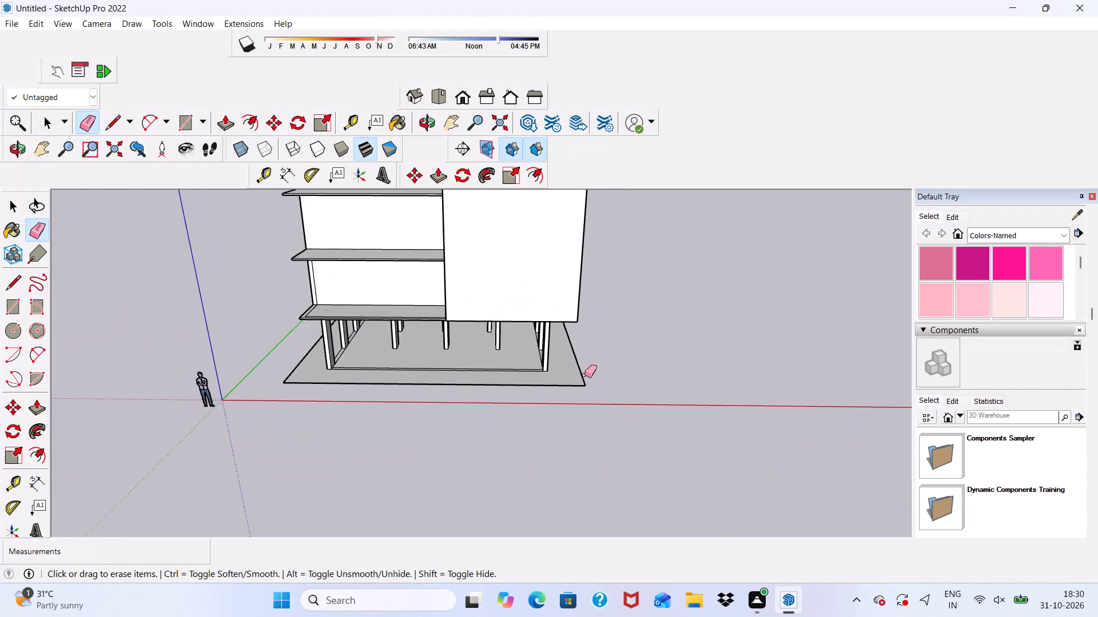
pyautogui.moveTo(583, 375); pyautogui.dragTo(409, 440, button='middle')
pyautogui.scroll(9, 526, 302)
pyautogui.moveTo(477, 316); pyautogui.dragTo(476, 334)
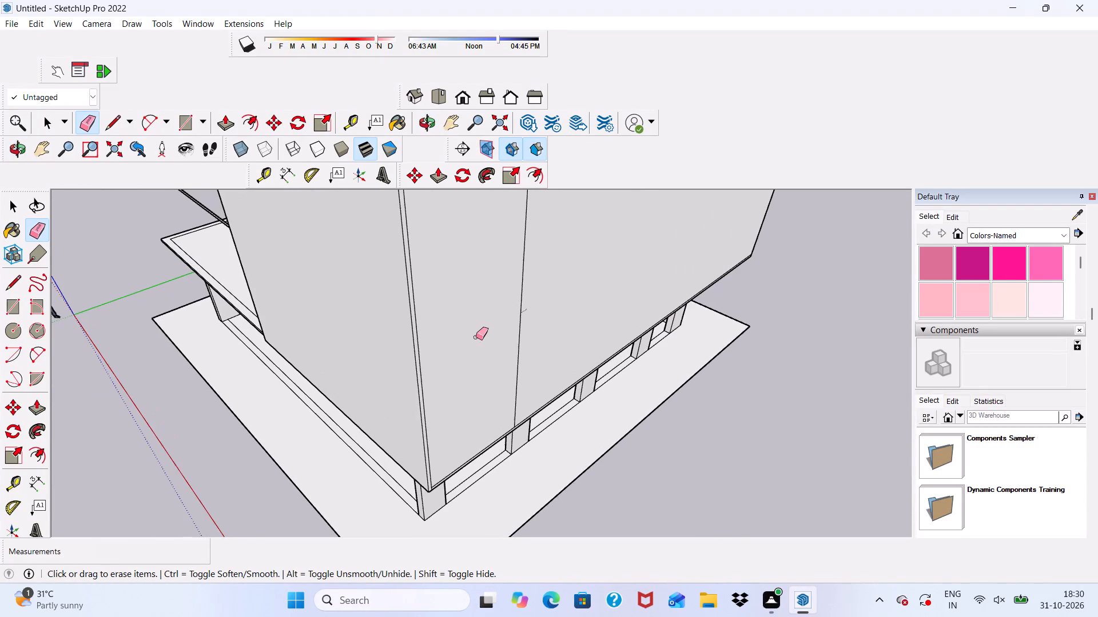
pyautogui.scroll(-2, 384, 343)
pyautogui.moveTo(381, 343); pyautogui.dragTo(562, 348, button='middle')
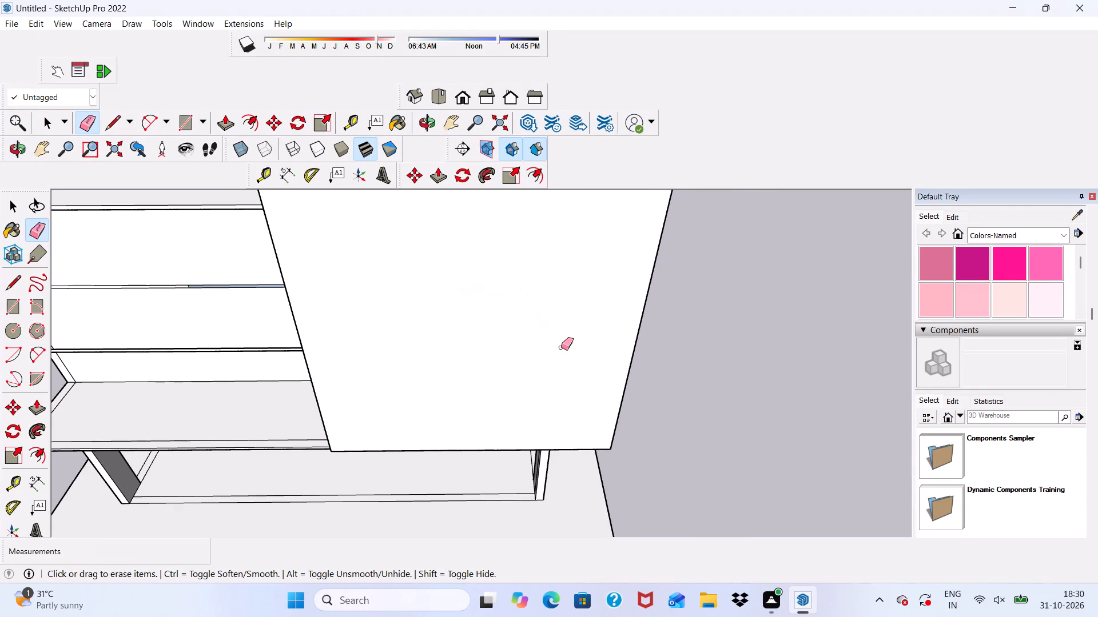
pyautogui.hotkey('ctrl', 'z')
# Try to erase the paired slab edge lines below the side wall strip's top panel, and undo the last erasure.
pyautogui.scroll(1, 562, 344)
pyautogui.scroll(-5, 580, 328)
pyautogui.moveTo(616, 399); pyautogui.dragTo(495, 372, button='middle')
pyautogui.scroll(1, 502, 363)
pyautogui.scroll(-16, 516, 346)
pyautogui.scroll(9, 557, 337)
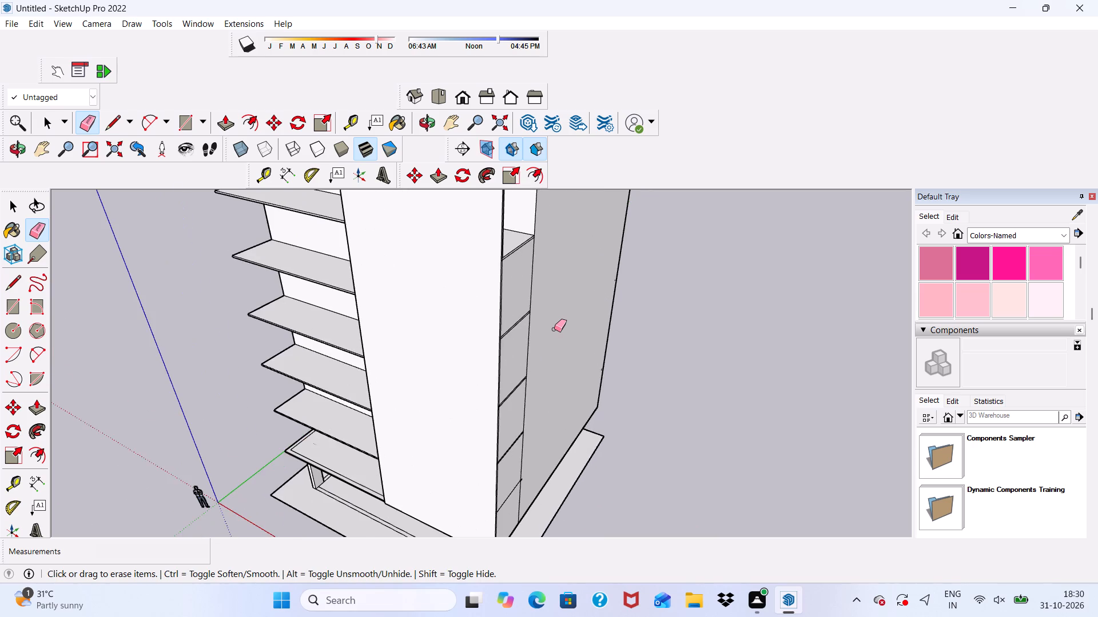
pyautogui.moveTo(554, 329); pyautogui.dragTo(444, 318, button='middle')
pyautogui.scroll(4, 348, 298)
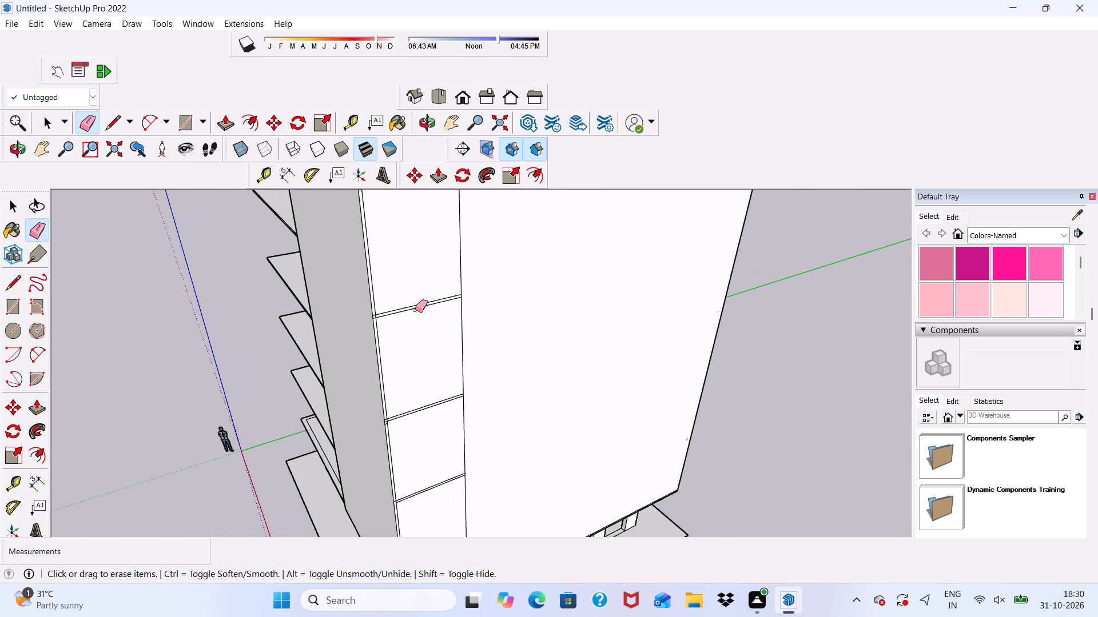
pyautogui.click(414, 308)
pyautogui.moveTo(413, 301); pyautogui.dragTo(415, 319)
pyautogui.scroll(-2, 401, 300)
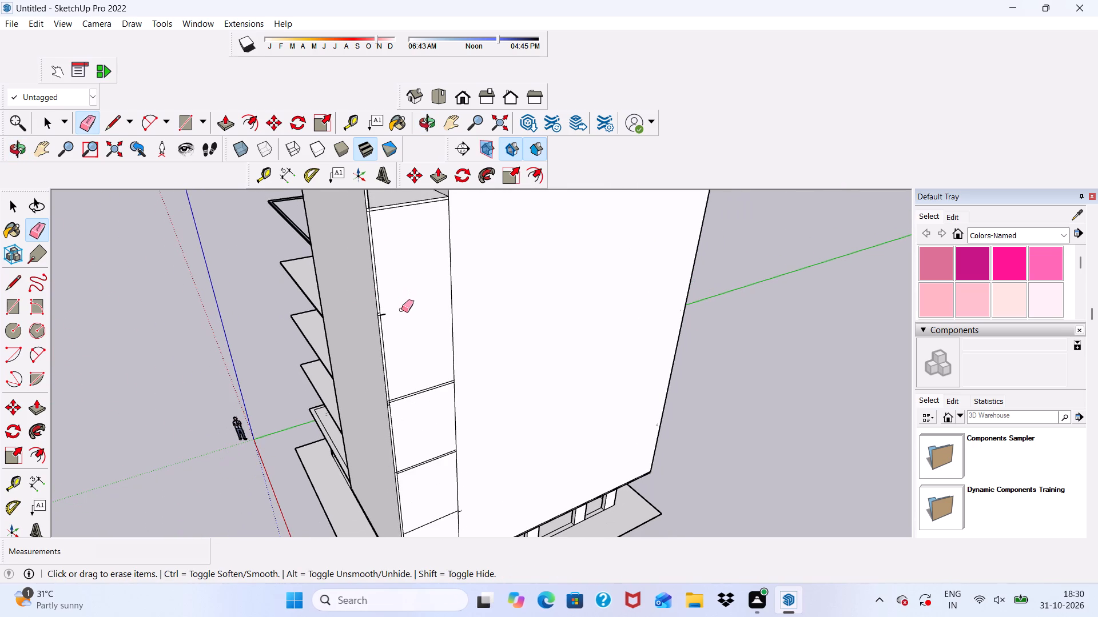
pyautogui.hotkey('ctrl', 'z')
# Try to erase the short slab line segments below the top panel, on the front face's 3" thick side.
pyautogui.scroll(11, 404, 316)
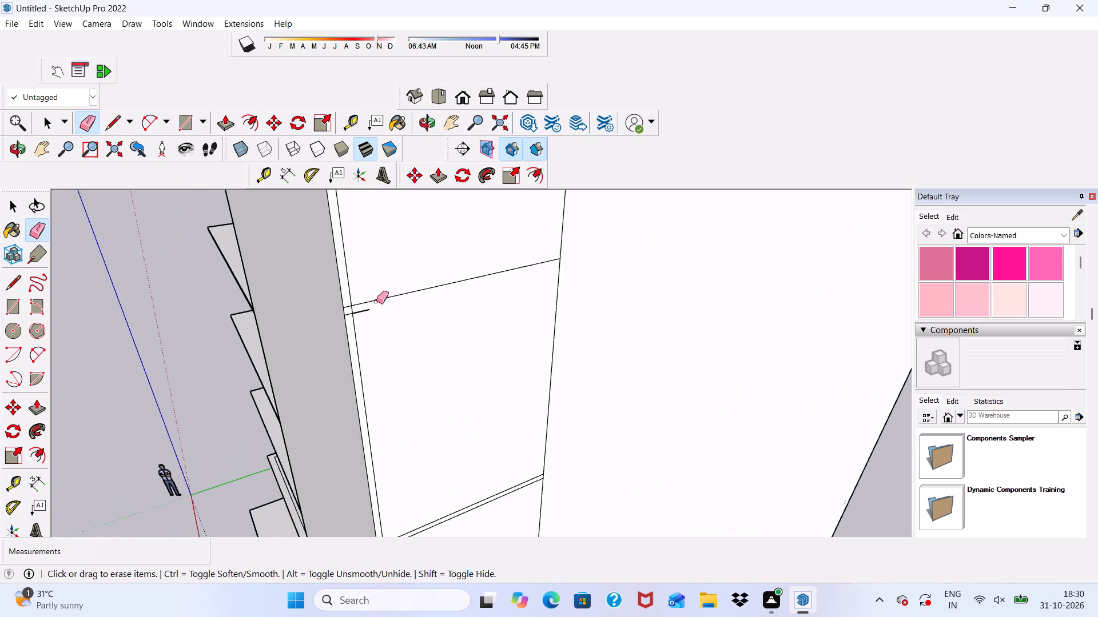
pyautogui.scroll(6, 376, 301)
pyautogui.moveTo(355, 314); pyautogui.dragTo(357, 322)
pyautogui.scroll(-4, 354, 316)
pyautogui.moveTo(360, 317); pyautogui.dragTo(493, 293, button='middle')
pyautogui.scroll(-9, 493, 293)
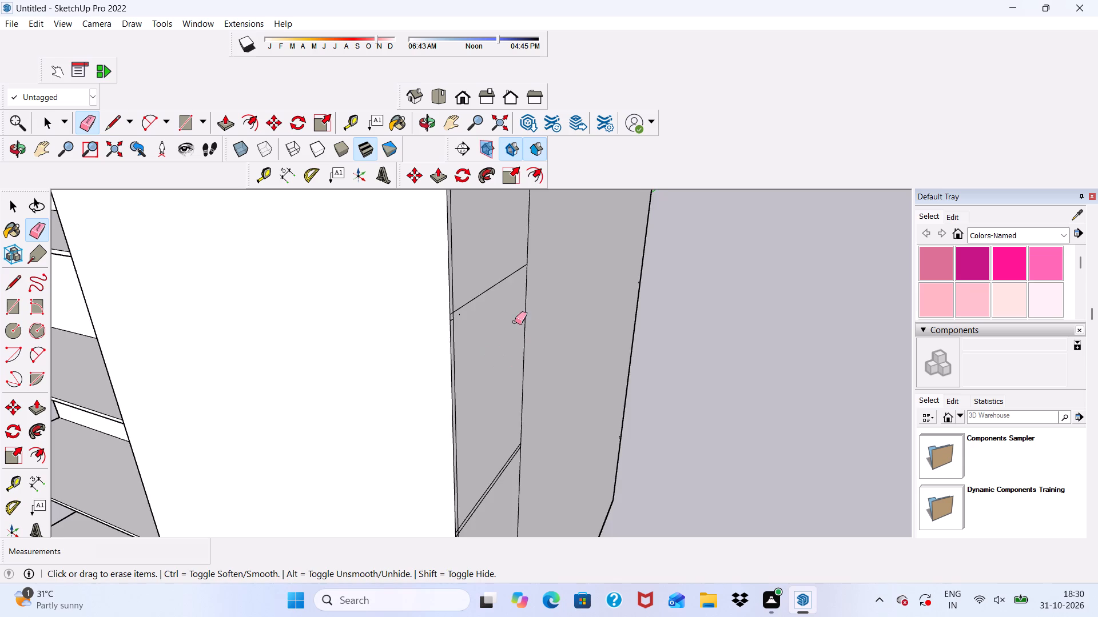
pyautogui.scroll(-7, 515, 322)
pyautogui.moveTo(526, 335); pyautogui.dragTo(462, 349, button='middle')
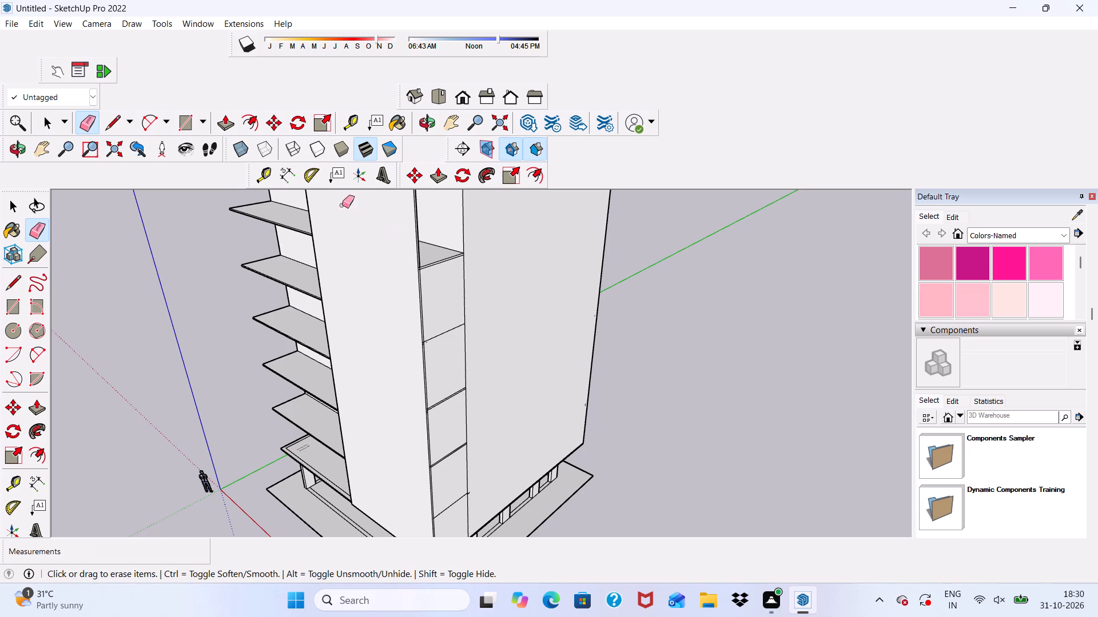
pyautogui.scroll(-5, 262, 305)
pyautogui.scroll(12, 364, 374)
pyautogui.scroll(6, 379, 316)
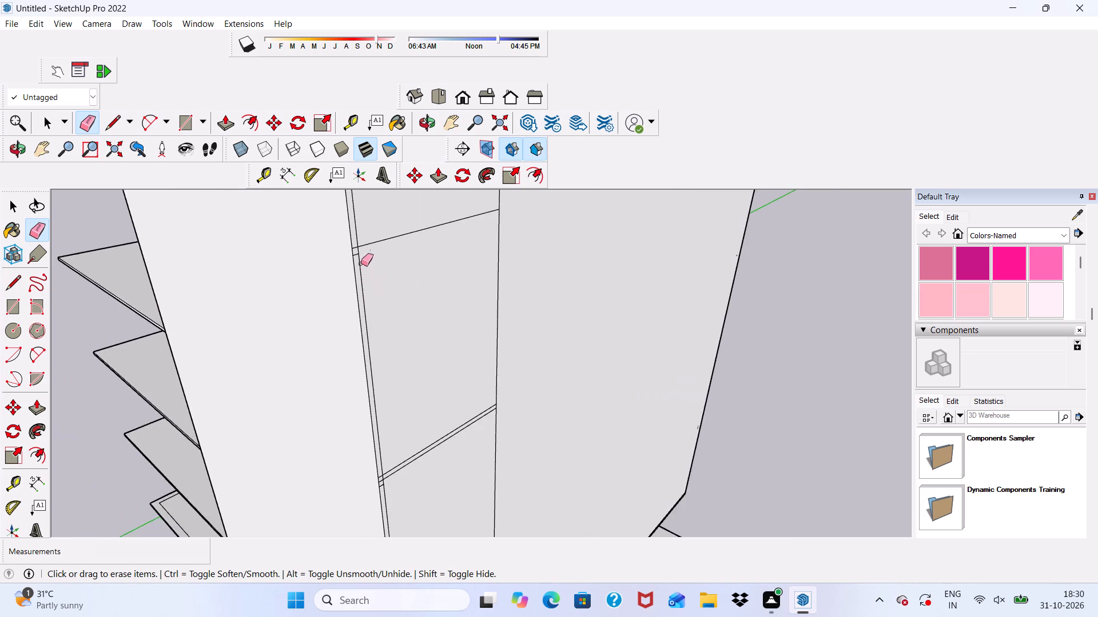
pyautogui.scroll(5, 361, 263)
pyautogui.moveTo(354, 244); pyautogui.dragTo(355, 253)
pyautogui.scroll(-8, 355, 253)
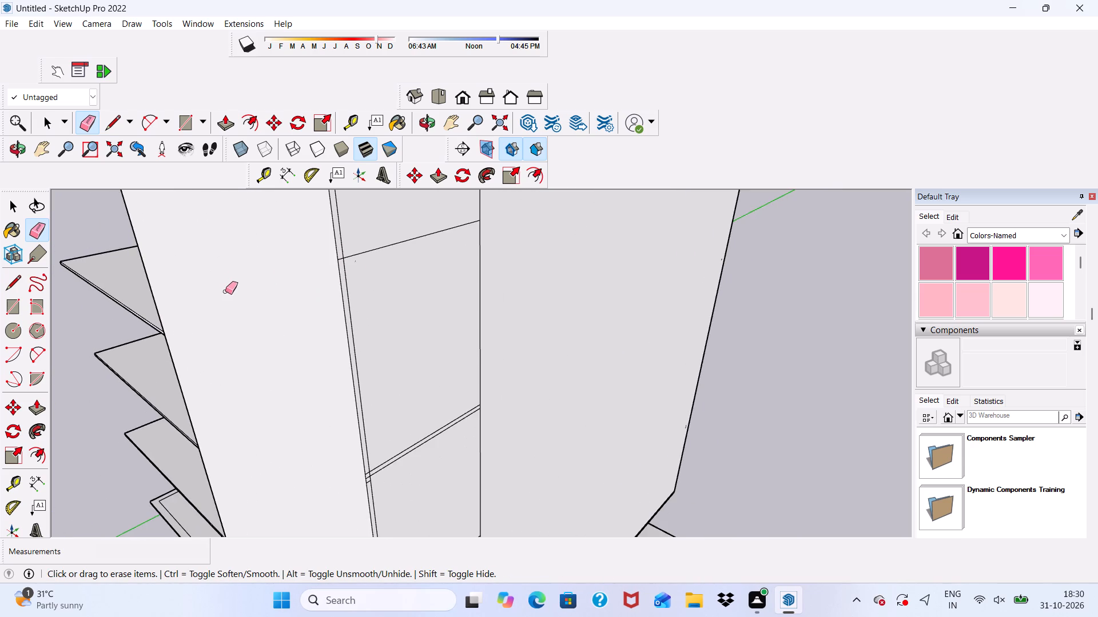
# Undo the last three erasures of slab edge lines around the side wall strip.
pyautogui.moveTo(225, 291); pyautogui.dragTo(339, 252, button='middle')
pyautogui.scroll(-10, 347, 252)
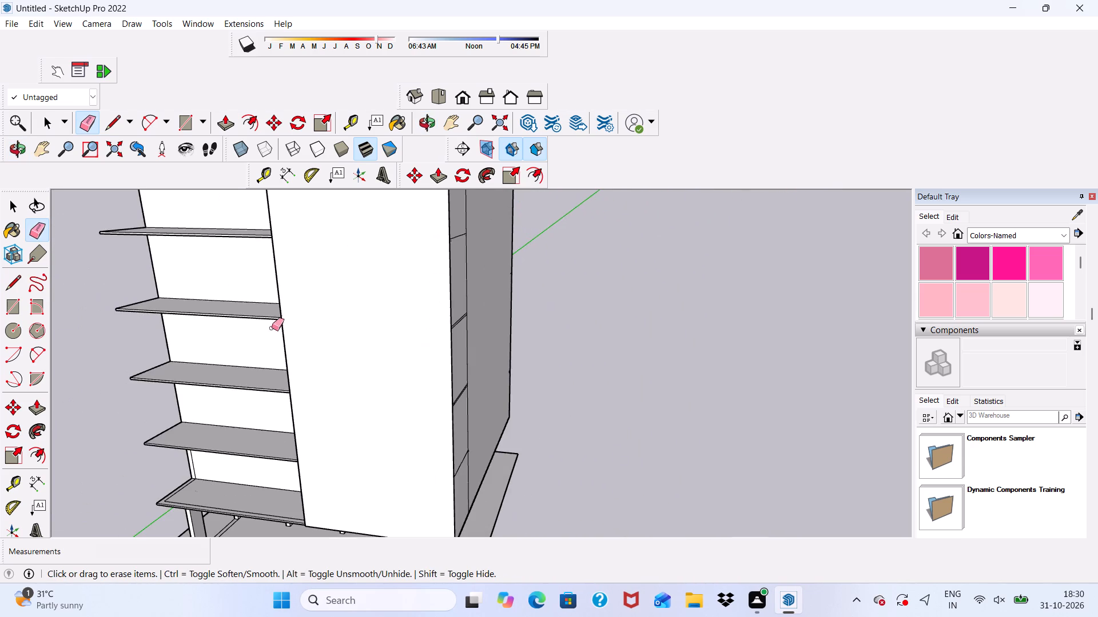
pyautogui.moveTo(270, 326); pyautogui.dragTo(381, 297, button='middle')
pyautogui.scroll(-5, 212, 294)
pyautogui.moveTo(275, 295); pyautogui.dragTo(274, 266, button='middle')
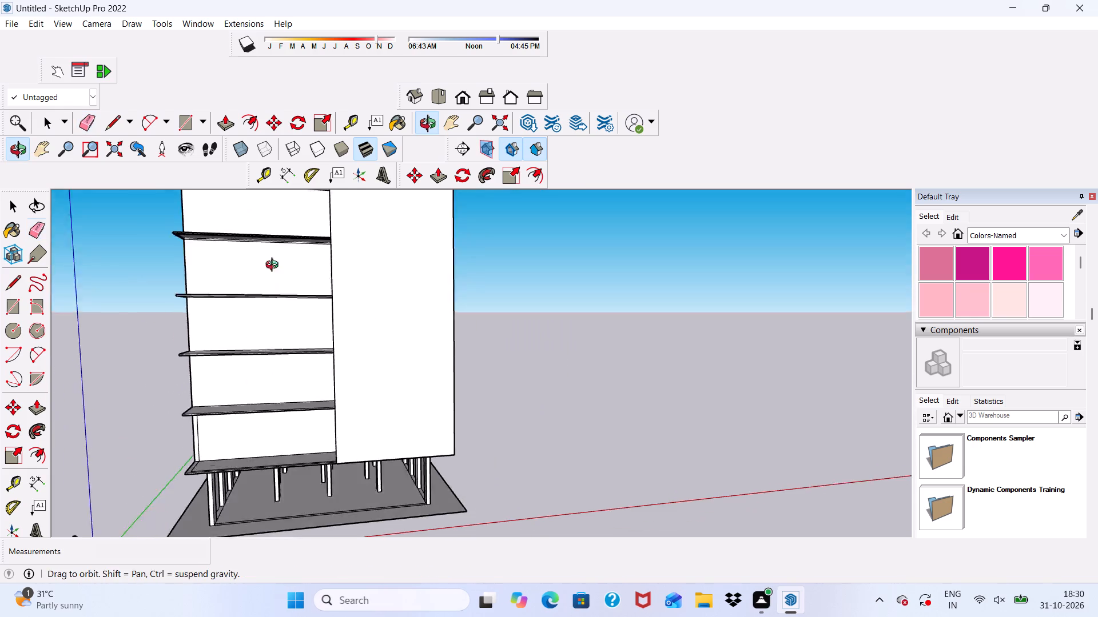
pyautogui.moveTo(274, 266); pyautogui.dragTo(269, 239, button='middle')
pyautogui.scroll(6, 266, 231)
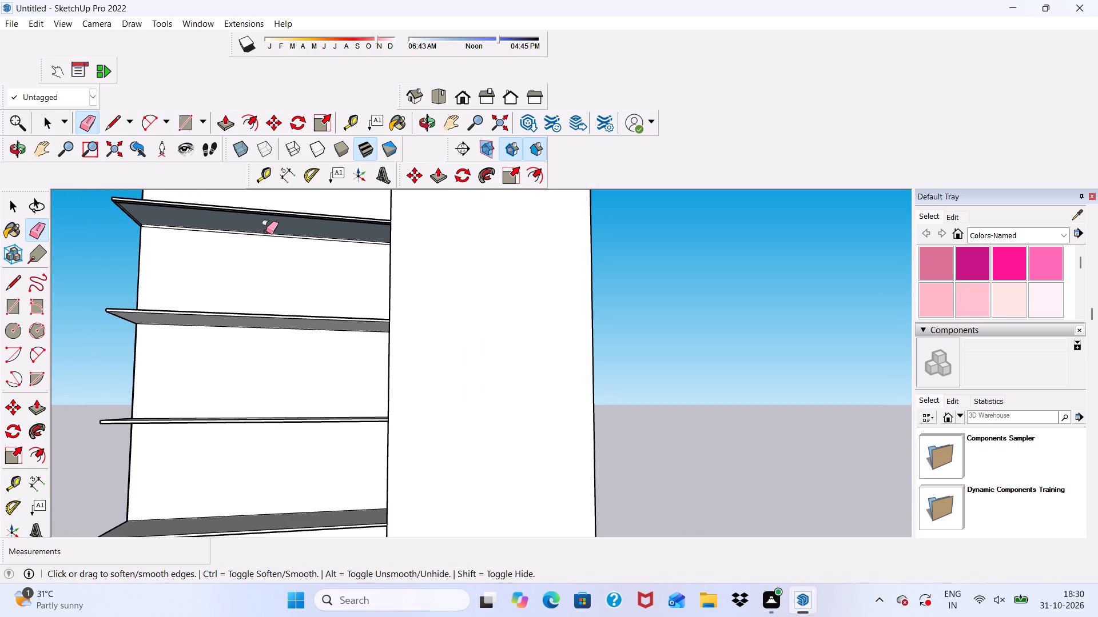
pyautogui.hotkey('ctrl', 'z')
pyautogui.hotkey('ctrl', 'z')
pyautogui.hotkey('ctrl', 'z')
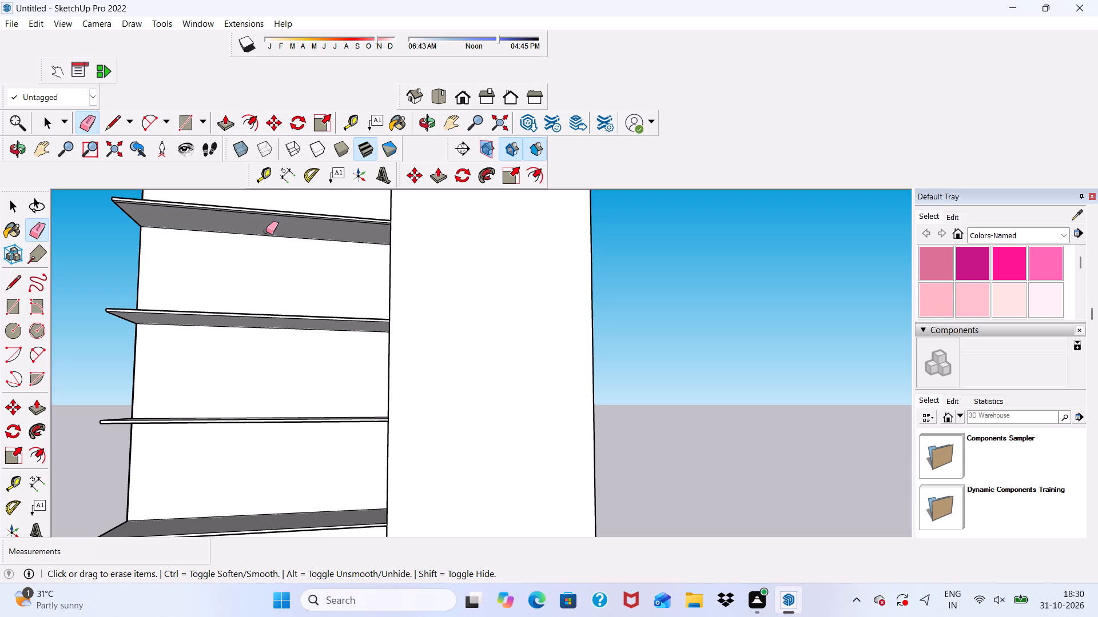
# Push/Pull the top panel of the side wall strip outward 3".
pyautogui.scroll(-4, 244, 209)
pyautogui.scroll(1, 420, 247)
pyautogui.scroll(-1, 441, 290)
pyautogui.moveTo(447, 310); pyautogui.dragTo(180, 402, button='middle')
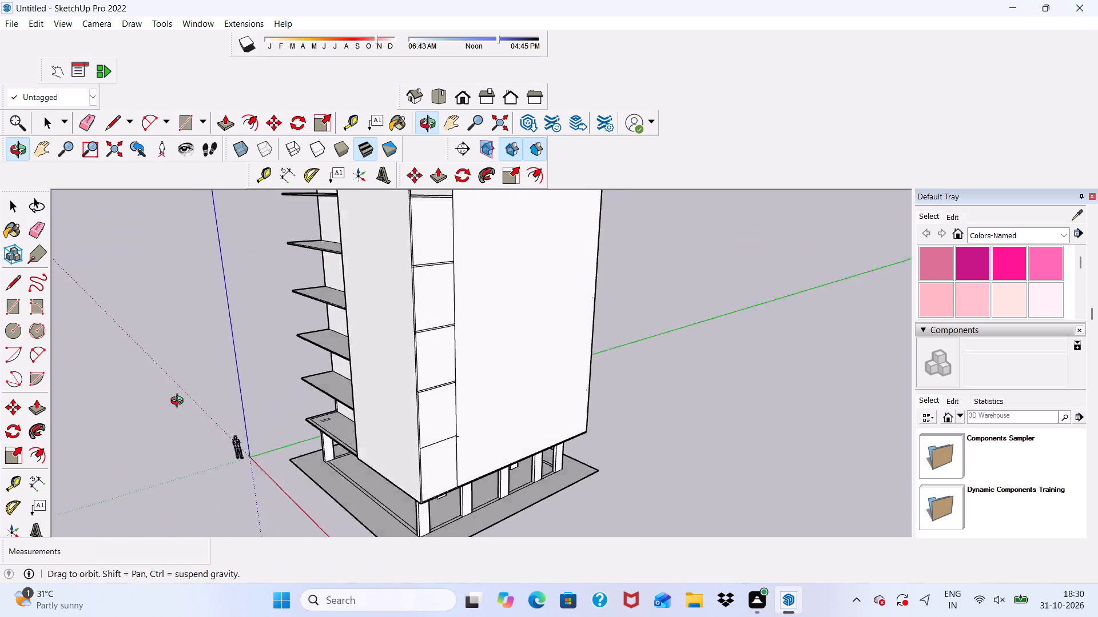
pyautogui.moveTo(180, 402); pyautogui.dragTo(234, 431, button='middle')
pyautogui.press('space')
pyautogui.scroll(4, 442, 250)
pyautogui.click(420, 241)
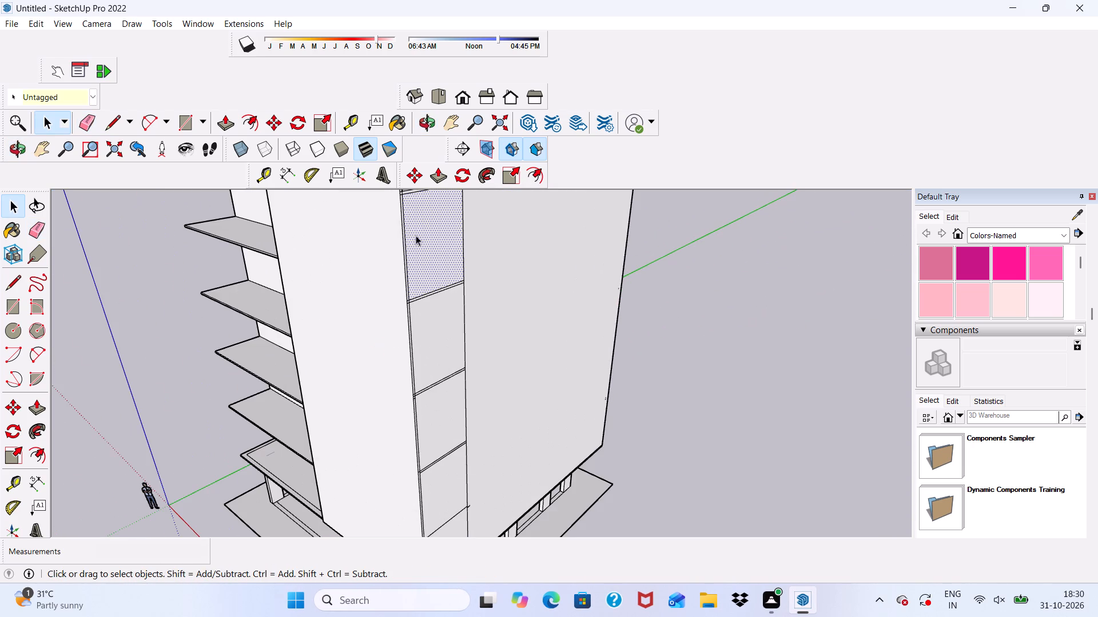
pyautogui.click(222, 123)
pyautogui.scroll(2, 504, 256)
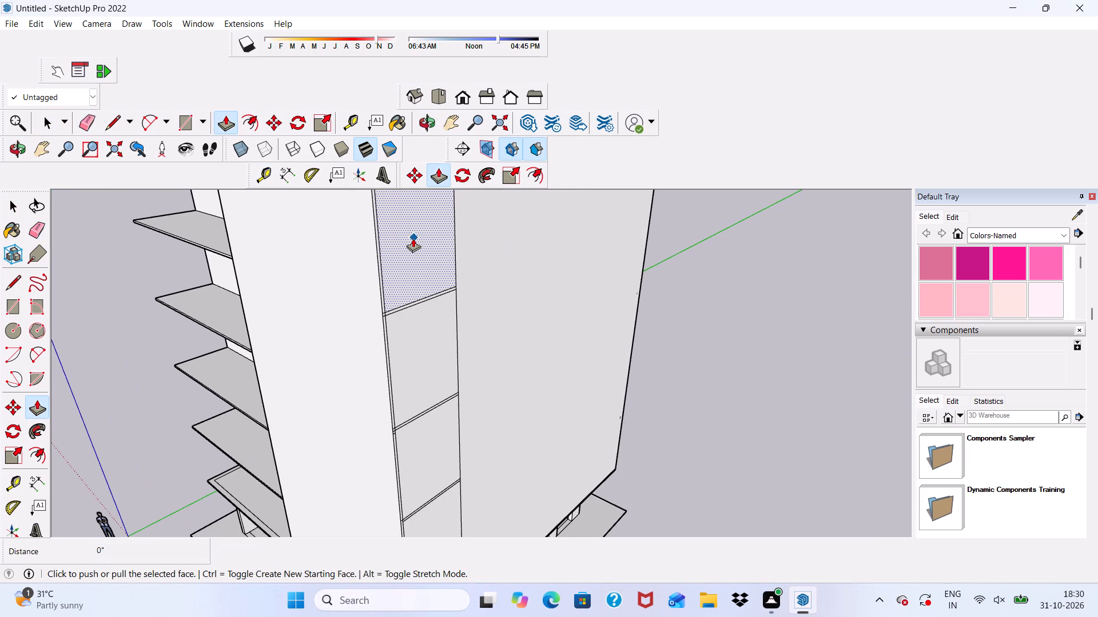
pyautogui.click(413, 238)
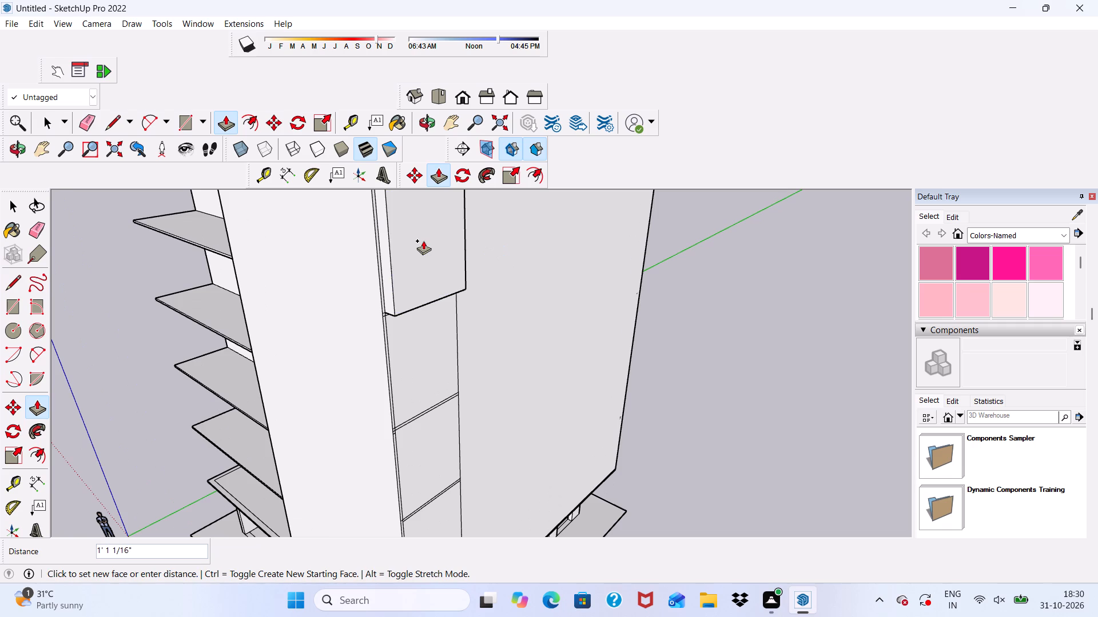
pyautogui.press('3')
pyautogui.hotkey('shift', '"')
pyautogui.press('Return')
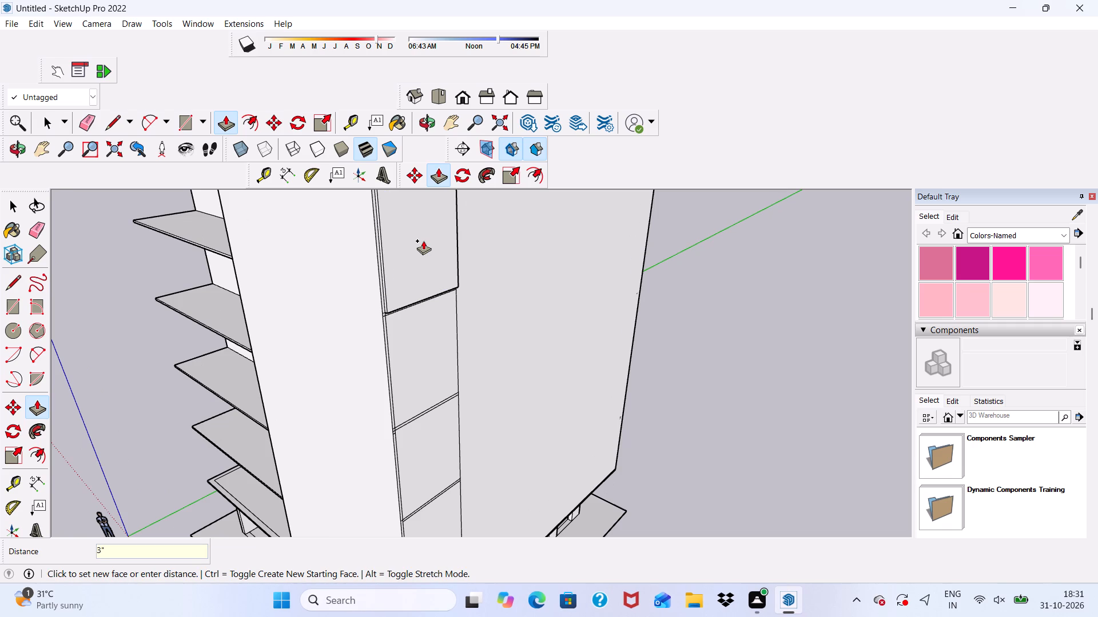
# Push/Pull the underside of the raised top panel down 41' to the bottom of the lowest slab.
pyautogui.scroll(17, 409, 324)
pyautogui.scroll(-2, 274, 294)
pyautogui.scroll(10, 397, 263)
pyautogui.scroll(-2, 373, 294)
pyautogui.moveTo(369, 266); pyautogui.dragTo(218, 162, button='middle')
pyautogui.scroll(10, 401, 312)
pyautogui.click(392, 258)
pyautogui.scroll(-4, 387, 323)
pyautogui.scroll(1, 396, 342)
pyautogui.scroll(-5, 383, 274)
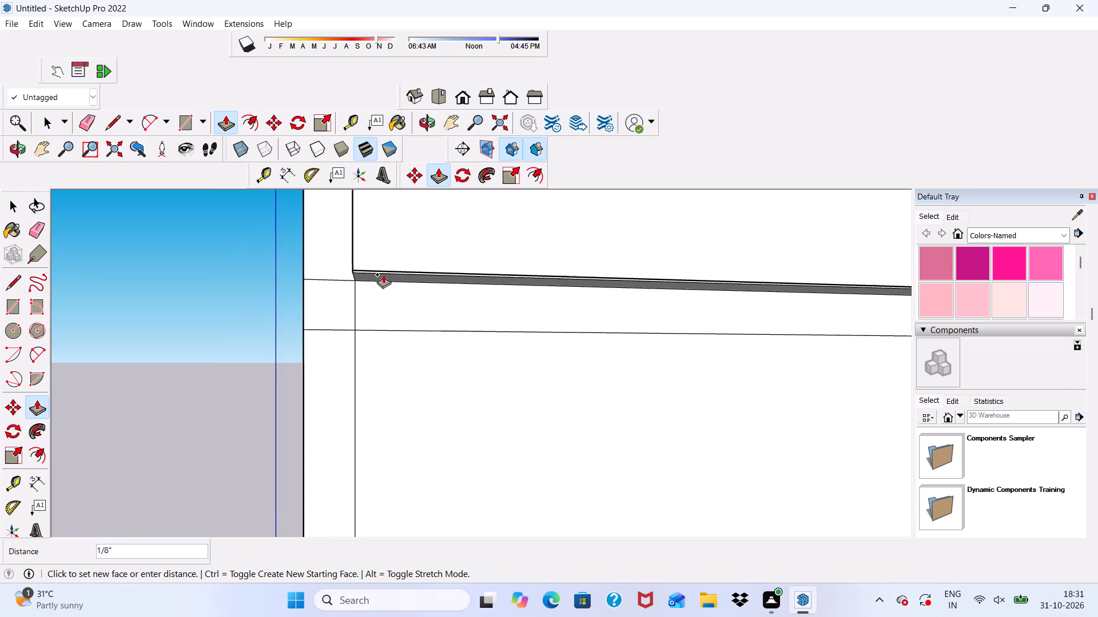
pyautogui.scroll(-9, 383, 274)
pyautogui.scroll(1, 400, 324)
pyautogui.scroll(-20, 400, 411)
pyautogui.scroll(-6, 400, 411)
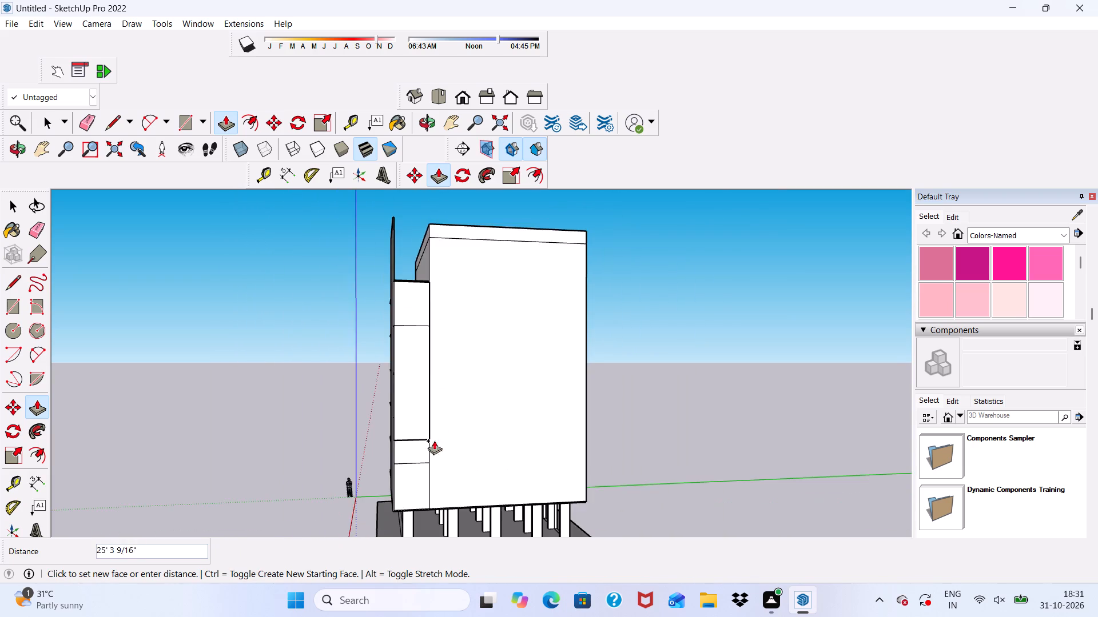
pyautogui.scroll(6, 438, 447)
pyautogui.scroll(-5, 325, 355)
pyautogui.scroll(11, 343, 494)
pyautogui.scroll(3, 370, 448)
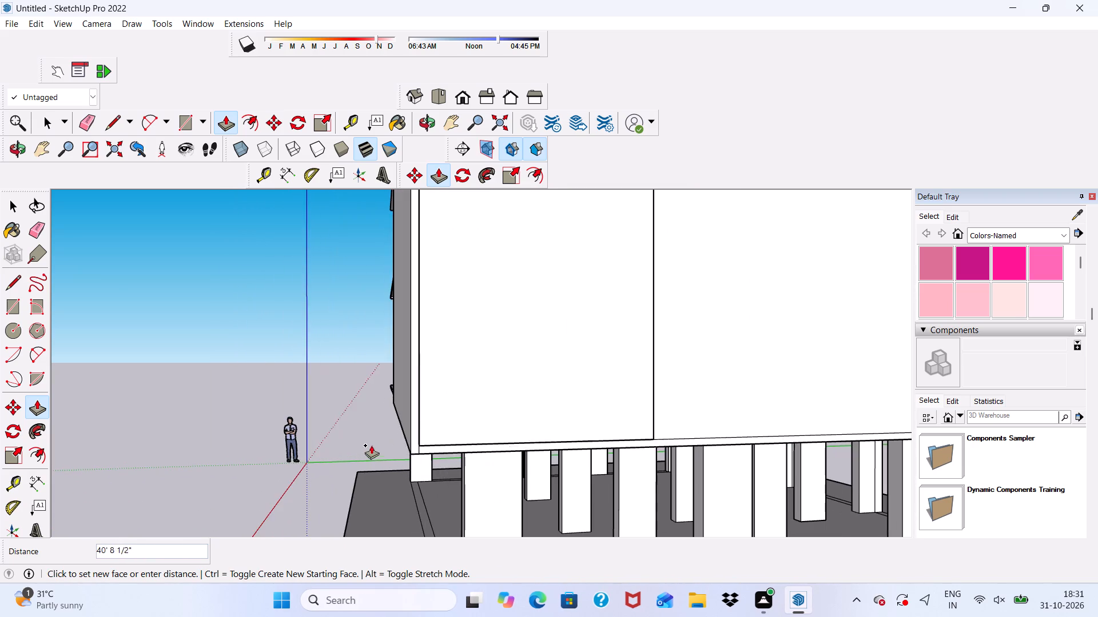
pyautogui.scroll(5, 424, 448)
pyautogui.scroll(-1, 413, 450)
pyautogui.scroll(4, 407, 456)
pyautogui.click(407, 456)
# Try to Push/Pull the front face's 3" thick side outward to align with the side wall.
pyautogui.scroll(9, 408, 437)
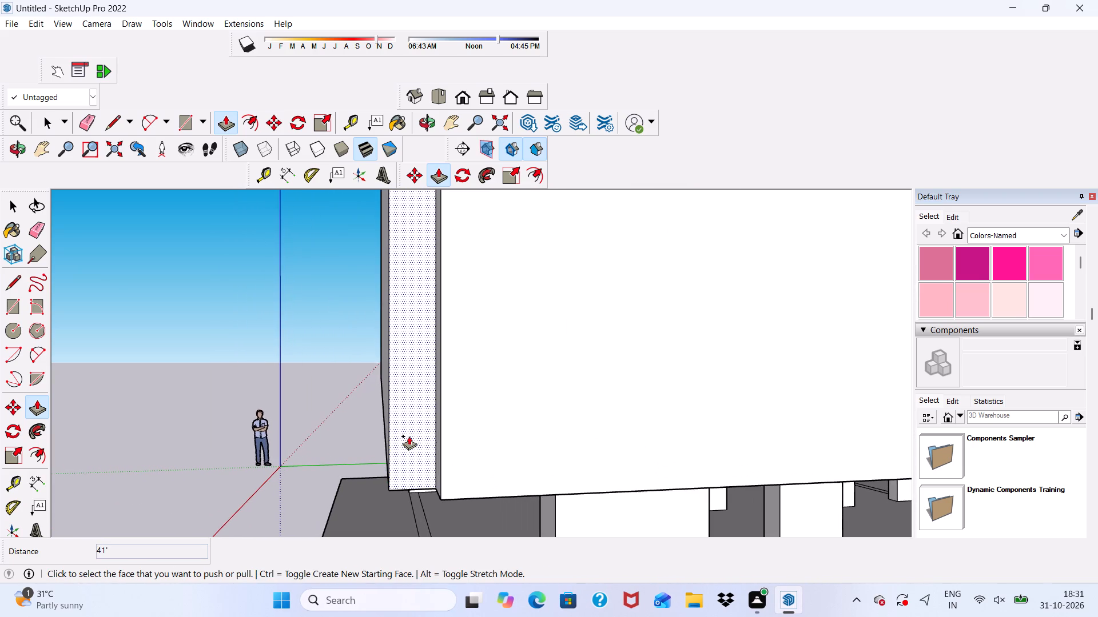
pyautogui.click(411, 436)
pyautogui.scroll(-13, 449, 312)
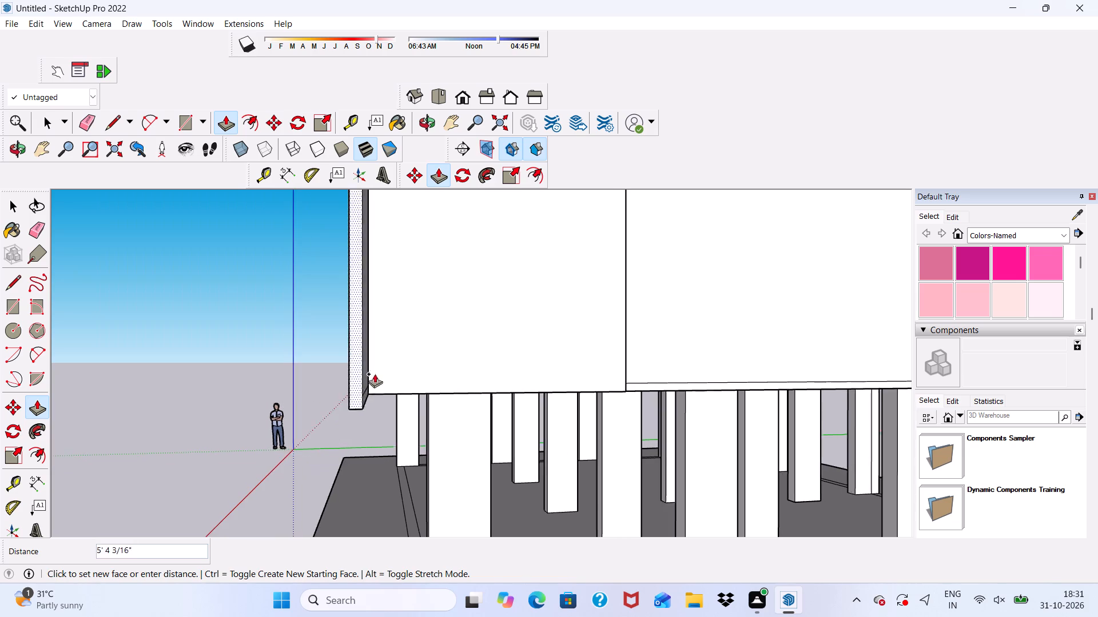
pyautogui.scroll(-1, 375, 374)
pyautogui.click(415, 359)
# Push/Pull the large side wall outward 3", flush with the raised side wall strip.
pyautogui.scroll(-11, 334, 369)
pyautogui.moveTo(483, 423); pyautogui.dragTo(329, 549, button='middle')
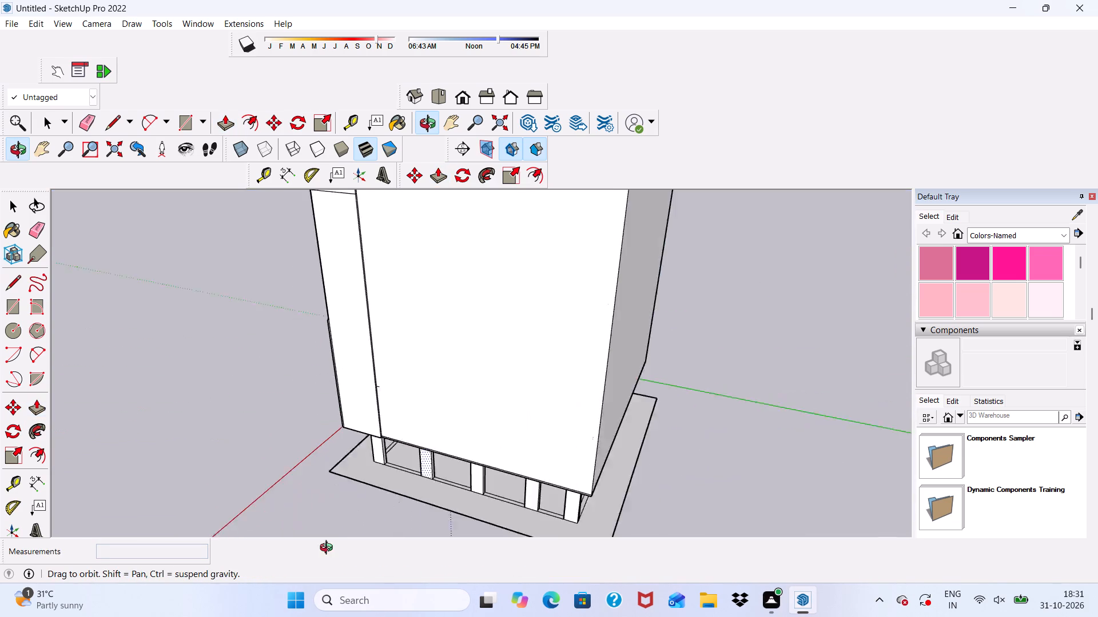
pyautogui.moveTo(329, 549); pyautogui.dragTo(295, 582, button='middle')
pyautogui.scroll(5, 410, 289)
pyautogui.click(357, 257)
pyautogui.scroll(-5, 305, 241)
pyautogui.moveTo(315, 246); pyautogui.dragTo(638, 226, button='middle')
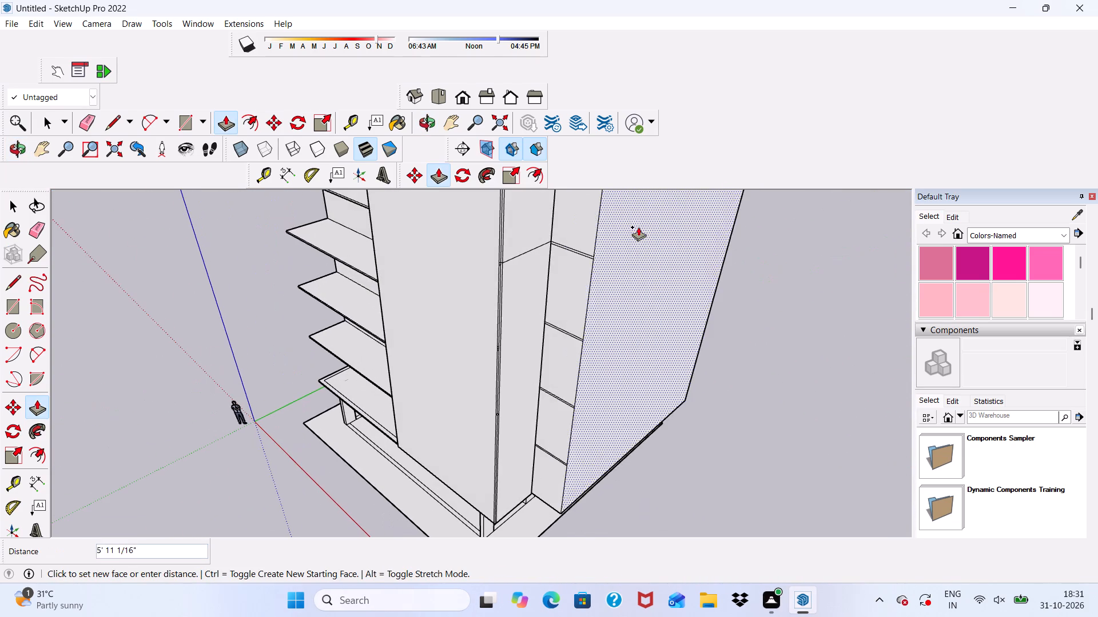
pyautogui.scroll(1, 528, 290)
pyautogui.click(528, 290)
# Push/Pull the upper part of the front face's 3" thick side outward 3", flush with the raised side wall strip.
pyautogui.scroll(-5, 527, 291)
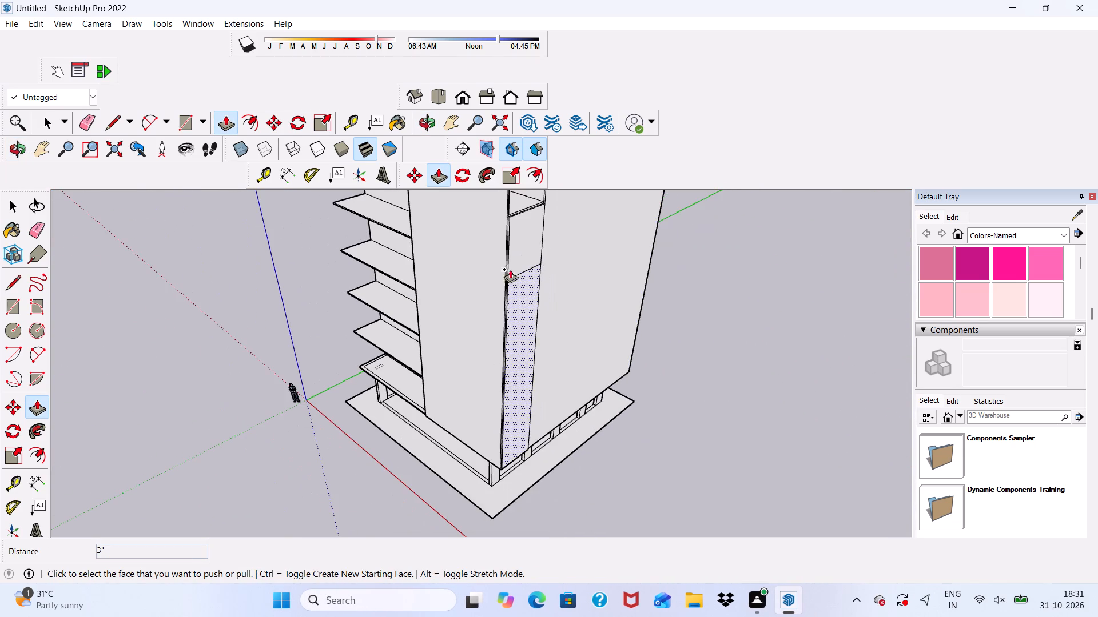
pyautogui.scroll(17, 508, 251)
pyautogui.scroll(-1, 503, 376)
pyautogui.moveTo(503, 382); pyautogui.dragTo(481, 310, button='middle')
pyautogui.scroll(6, 496, 296)
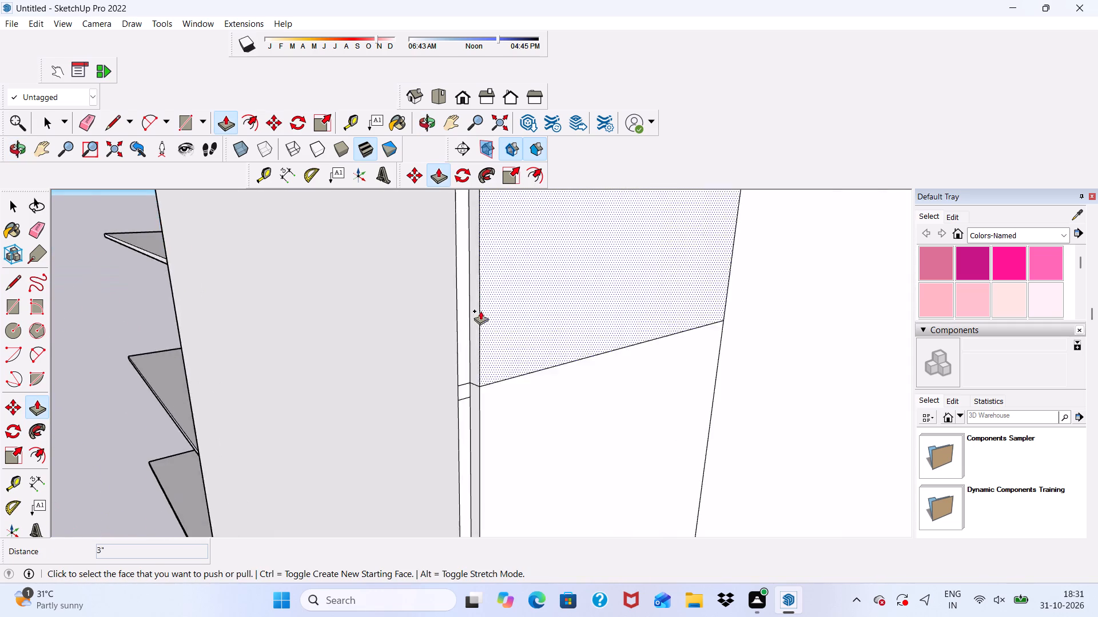
pyautogui.scroll(12, 480, 311)
pyautogui.click(467, 326)
pyautogui.click(514, 272)
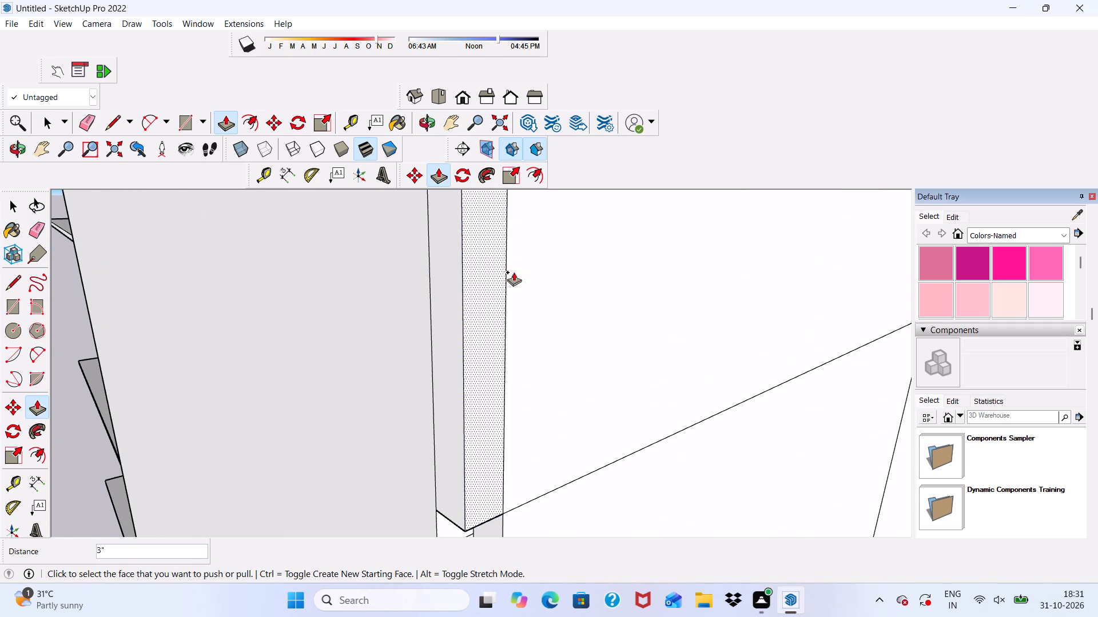
# Push/Pull the underside of the new corner piece down 41' to the lowest slab, filling the recess at the corner.
pyautogui.scroll(-6, 485, 278)
pyautogui.scroll(6, 479, 462)
pyautogui.scroll(-1, 476, 462)
pyautogui.moveTo(475, 460); pyautogui.dragTo(470, 335, button='middle')
pyautogui.scroll(4, 478, 405)
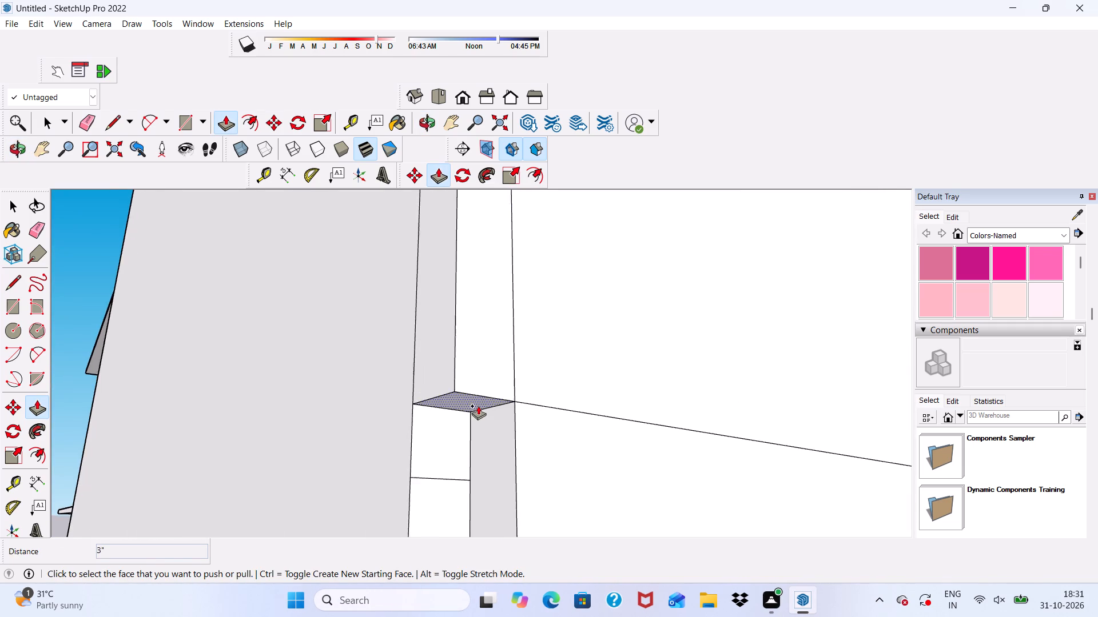
pyautogui.click(463, 394)
pyautogui.scroll(-4, 462, 405)
pyautogui.scroll(-2, 448, 291)
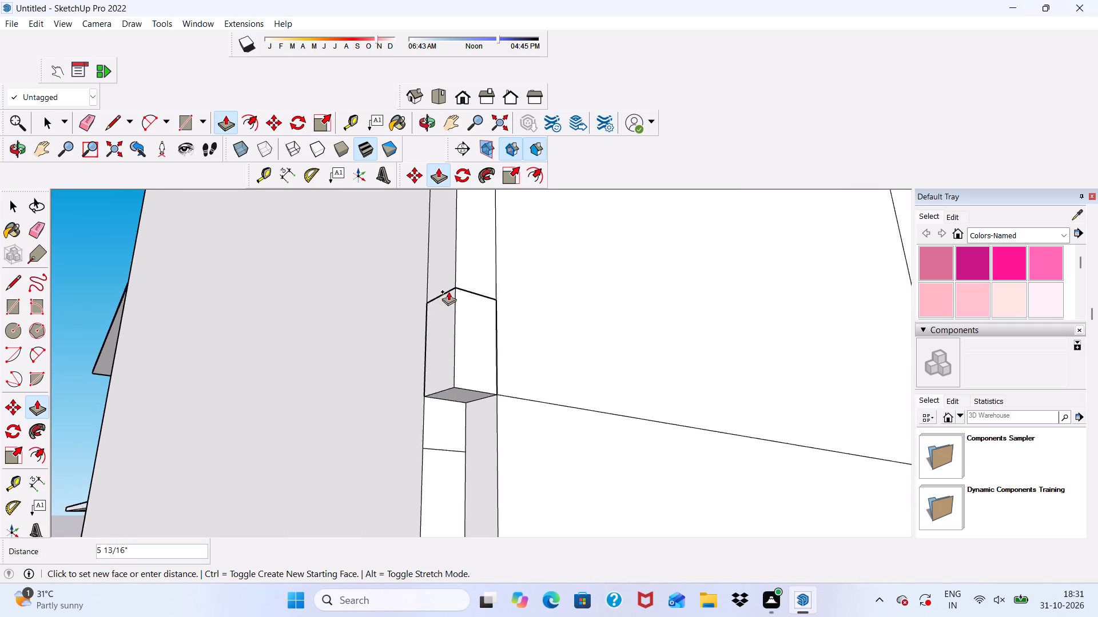
pyautogui.scroll(-2, 448, 291)
pyautogui.scroll(-12, 444, 165)
pyautogui.scroll(-14, 447, 241)
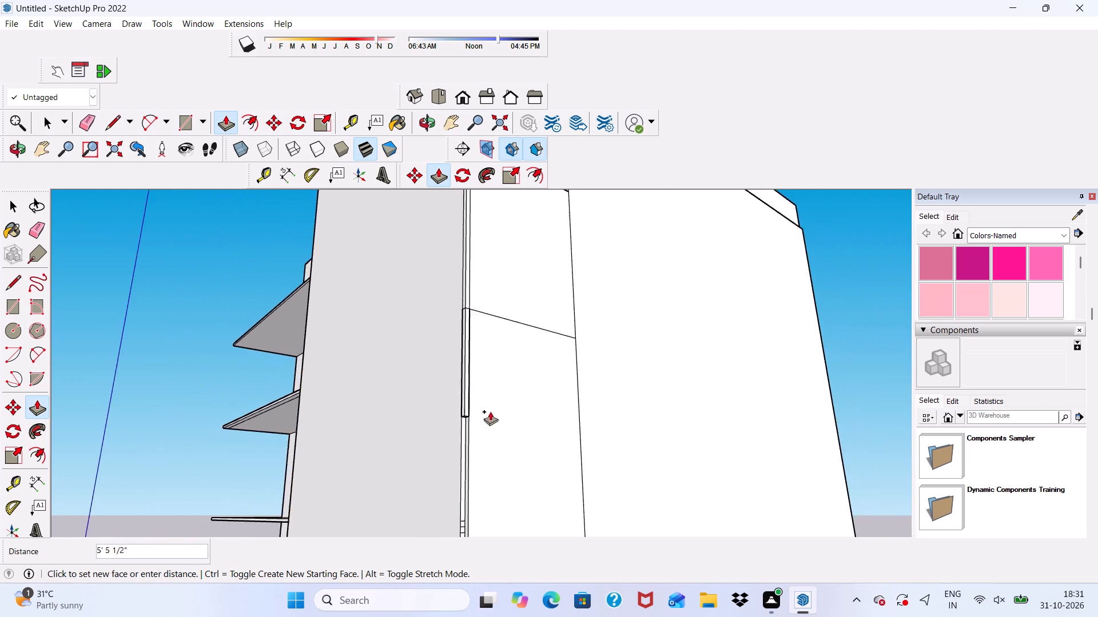
pyautogui.scroll(-10, 490, 411)
pyautogui.scroll(1, 496, 416)
pyautogui.scroll(-2, 488, 378)
pyautogui.scroll(1, 527, 520)
pyautogui.scroll(-10, 525, 396)
pyautogui.scroll(20, 485, 508)
pyautogui.scroll(13, 485, 508)
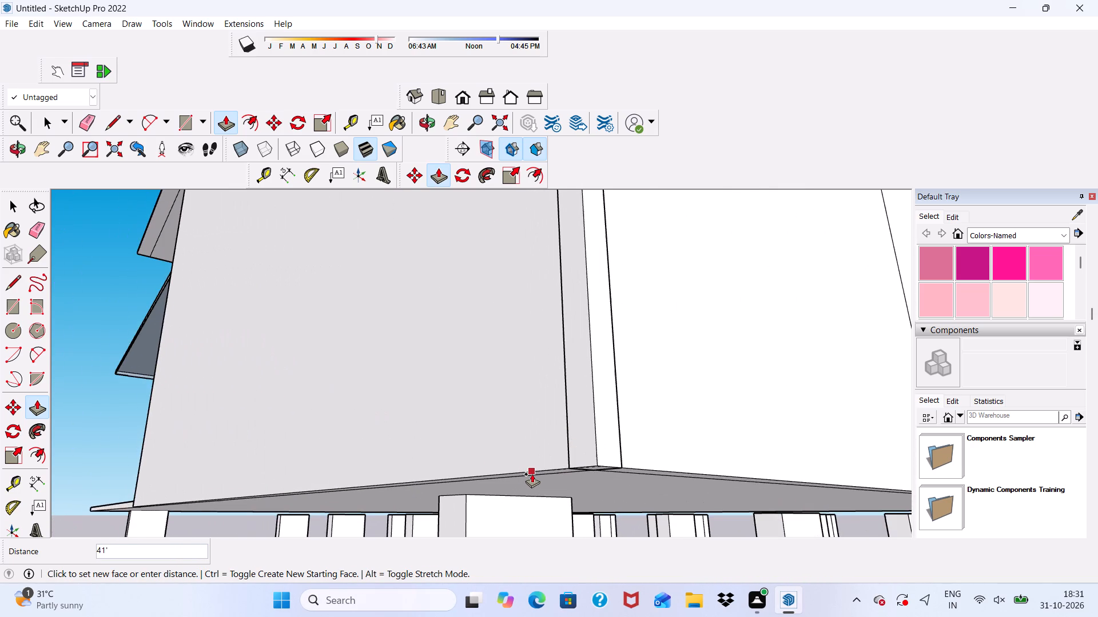
pyautogui.click(532, 474)
pyautogui.scroll(-5, 538, 459)
pyautogui.moveTo(580, 454); pyautogui.dragTo(582, 368, button='middle')
pyautogui.scroll(12, 582, 368)
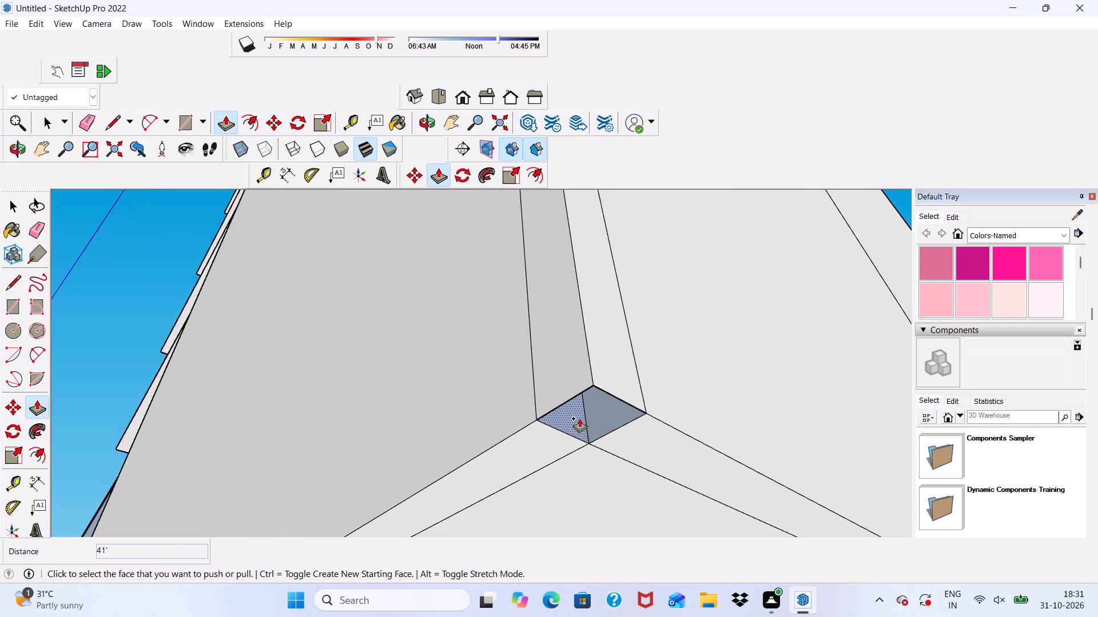
# Push/Pull the recessed faces inside the opening at the building's lower corner by 3" each, out to the corner point.
pyautogui.scroll(8, 579, 418)
pyautogui.click(568, 423)
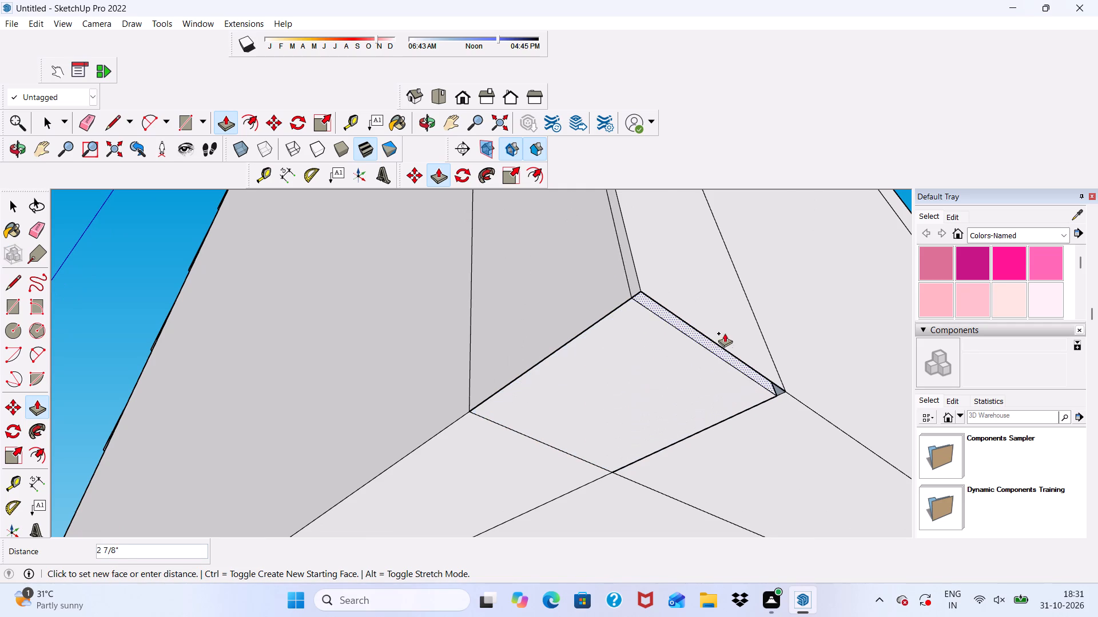
pyautogui.click(798, 402)
pyautogui.scroll(3, 723, 331)
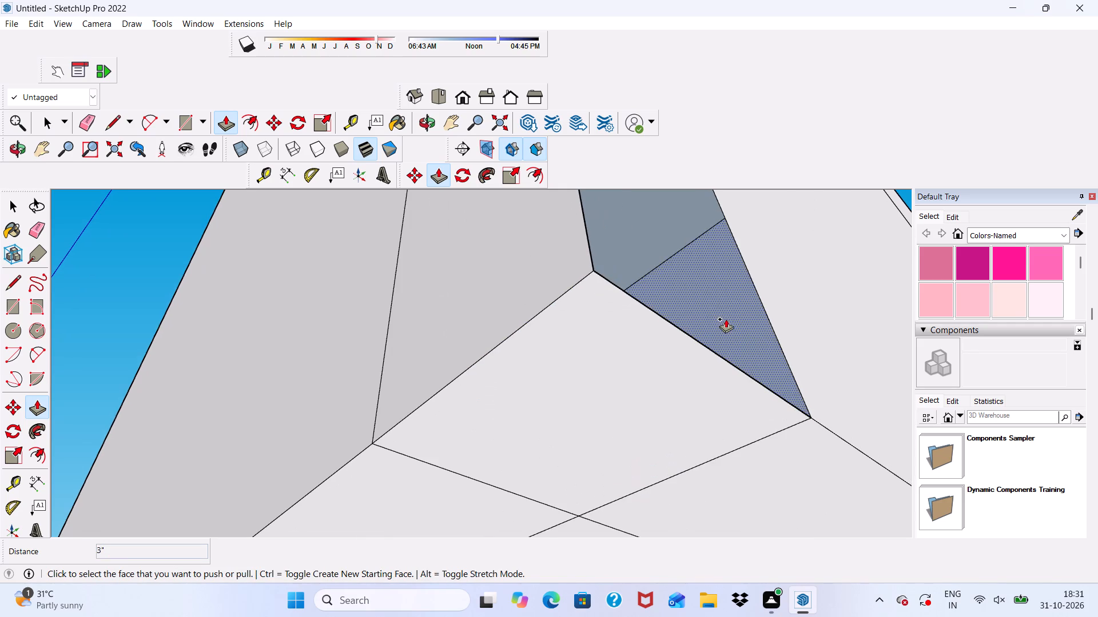
pyautogui.click(726, 319)
pyautogui.click(339, 465)
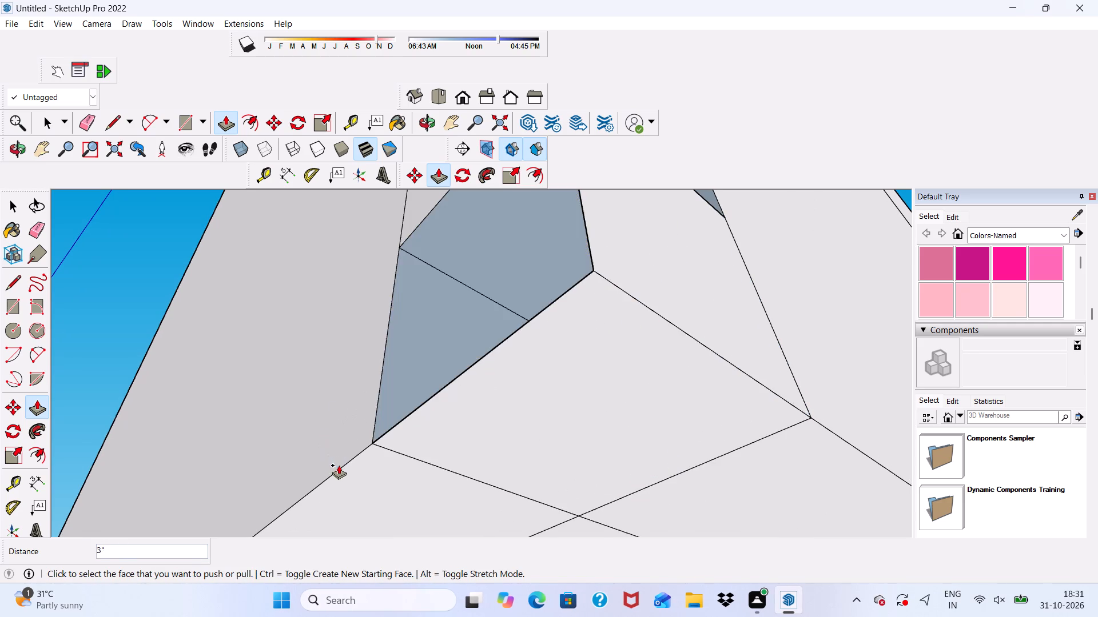
pyautogui.scroll(-4, 337, 443)
pyautogui.scroll(4, 465, 267)
pyautogui.click(451, 265)
pyautogui.scroll(-2, 458, 463)
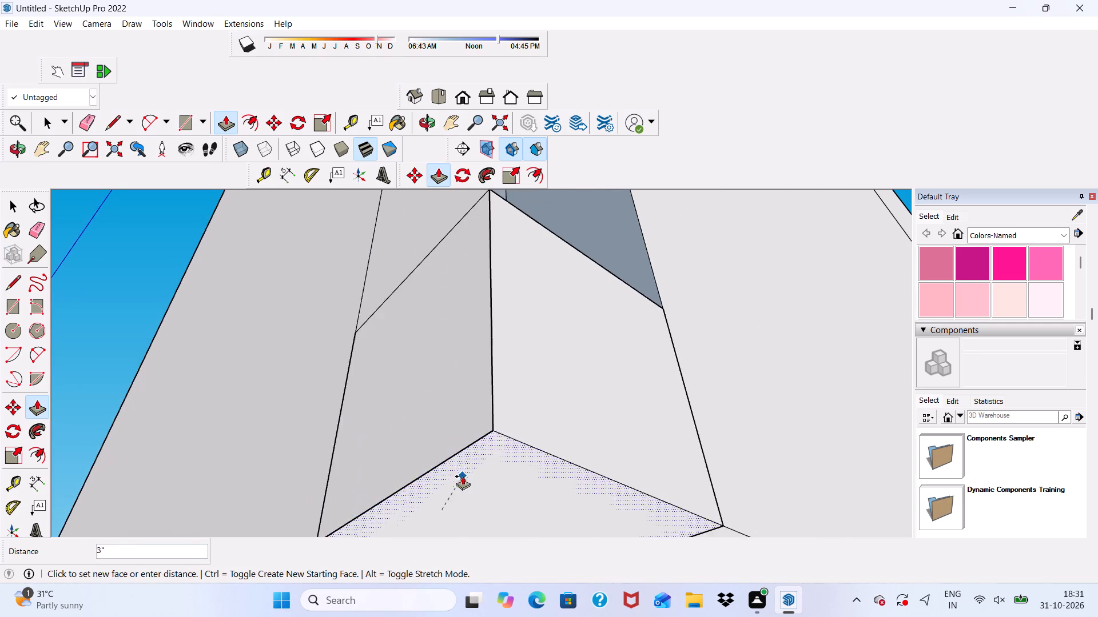
pyautogui.scroll(-7, 476, 359)
pyautogui.scroll(3, 532, 512)
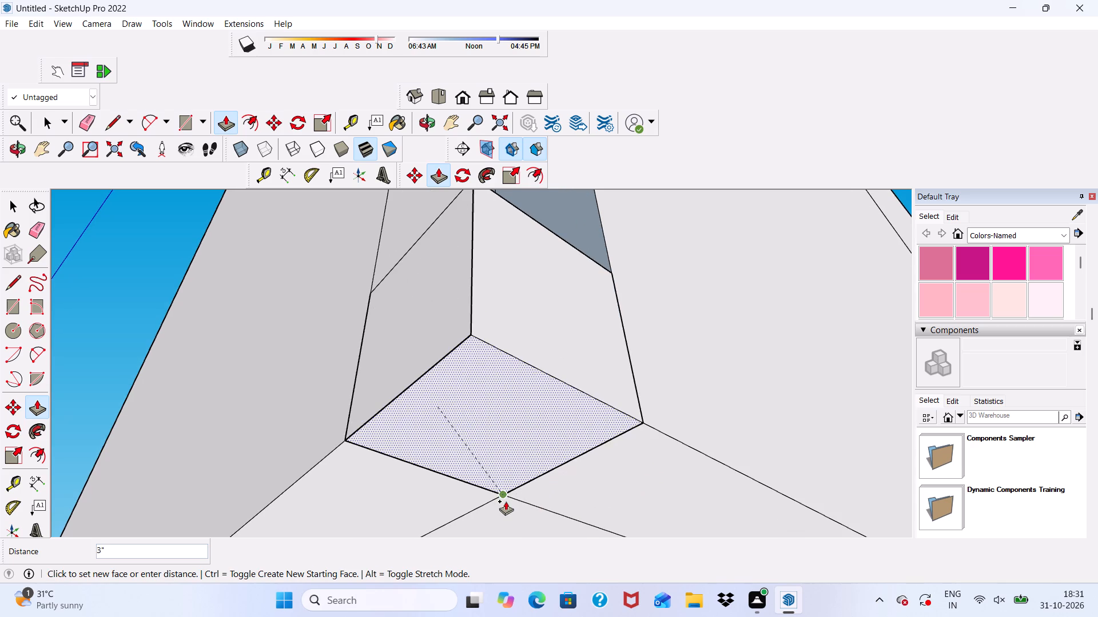
pyautogui.click(506, 501)
# Push/Pull the recessed underside at the lower corner down 3", flush with the bottom of the adjoining walls.
pyautogui.scroll(1, 478, 374)
pyautogui.moveTo(478, 375); pyautogui.dragTo(483, 257, button='middle')
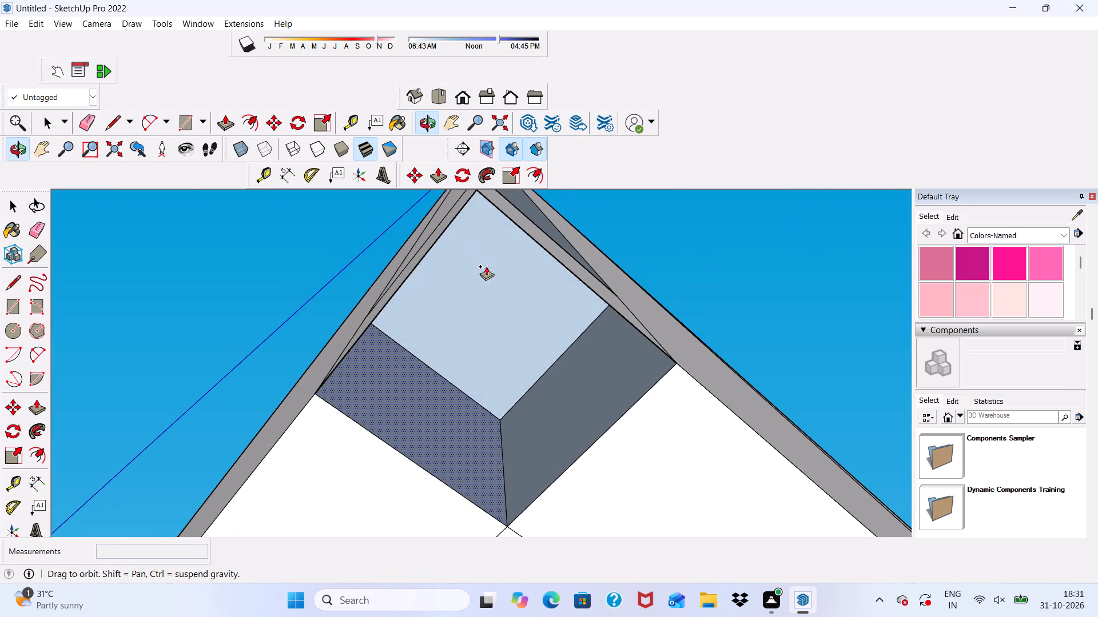
pyautogui.click(486, 301)
pyautogui.scroll(-4, 365, 347)
pyautogui.scroll(-3, 188, 446)
pyautogui.scroll(4, 248, 439)
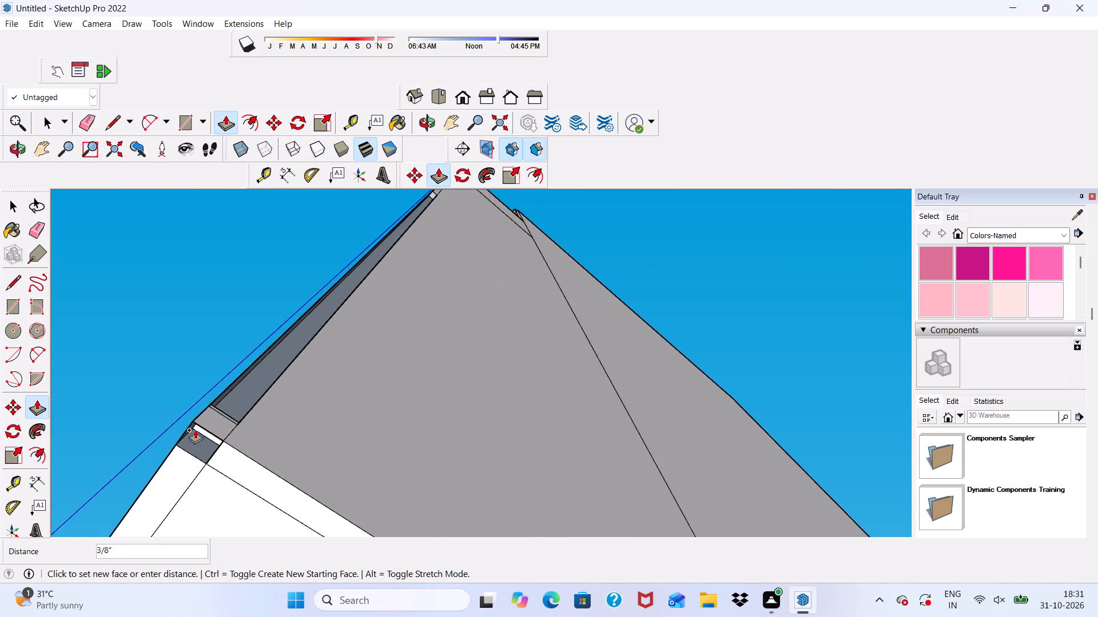
pyautogui.scroll(-6, 186, 438)
pyautogui.scroll(5, 200, 494)
pyautogui.click(217, 455)
# Push/Pull the recessed vertical strip along the building corner outward 3", flush with the adjoining wall.
pyautogui.moveTo(261, 331); pyautogui.dragTo(268, 438, button='middle')
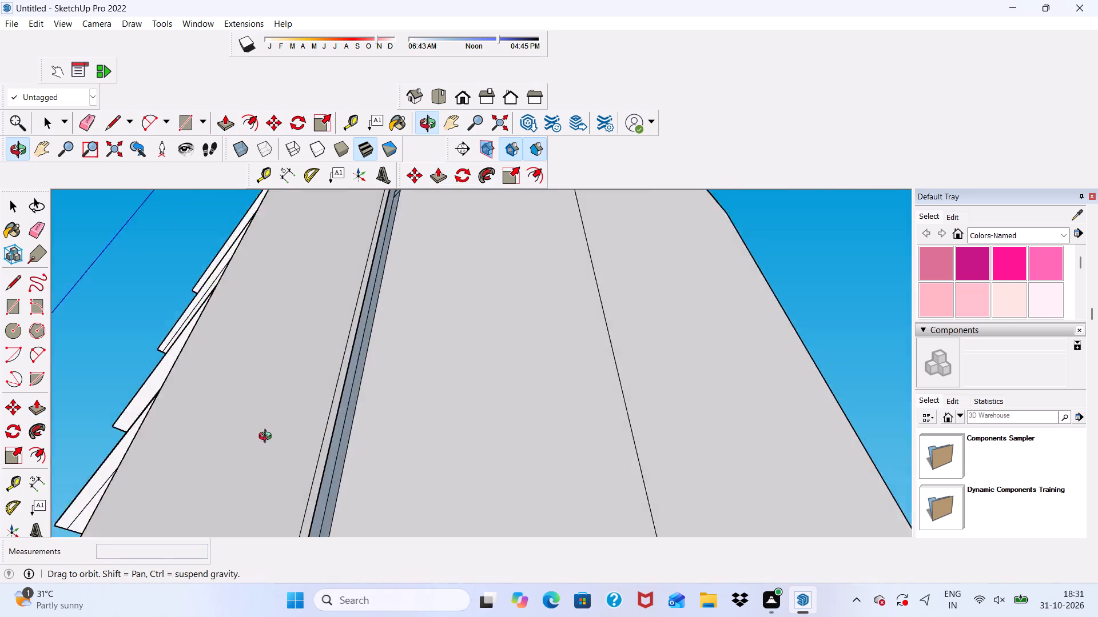
pyautogui.moveTo(268, 438); pyautogui.dragTo(204, 443, button='middle')
pyautogui.scroll(4, 241, 435)
pyautogui.scroll(-15, 414, 434)
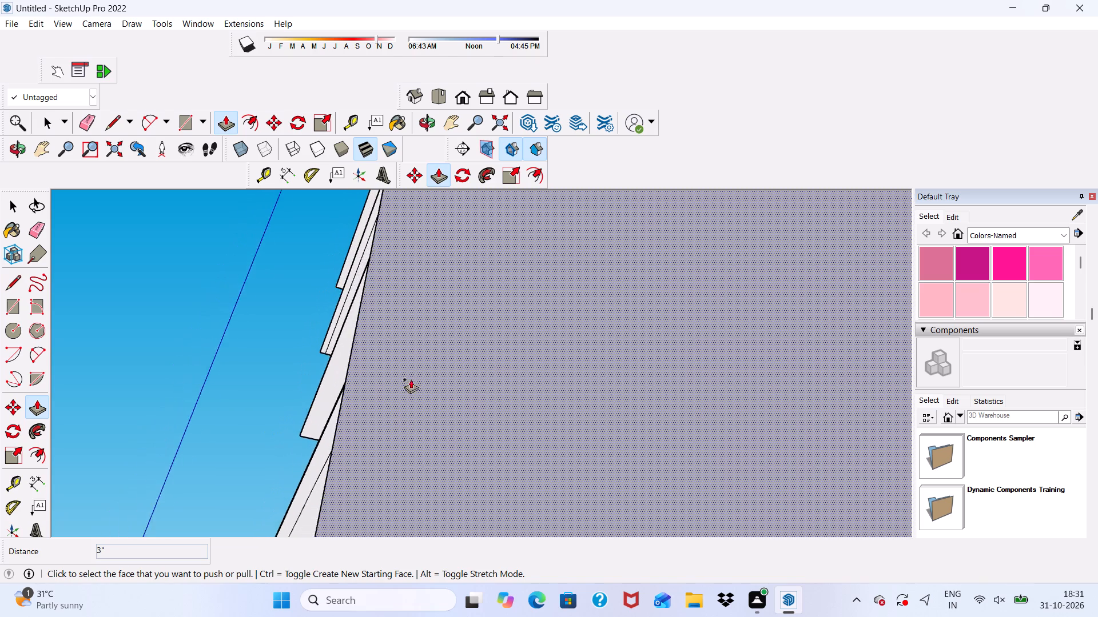
pyautogui.scroll(-7, 411, 379)
pyautogui.moveTo(518, 355); pyautogui.dragTo(529, 448, button='middle')
pyautogui.scroll(13, 516, 450)
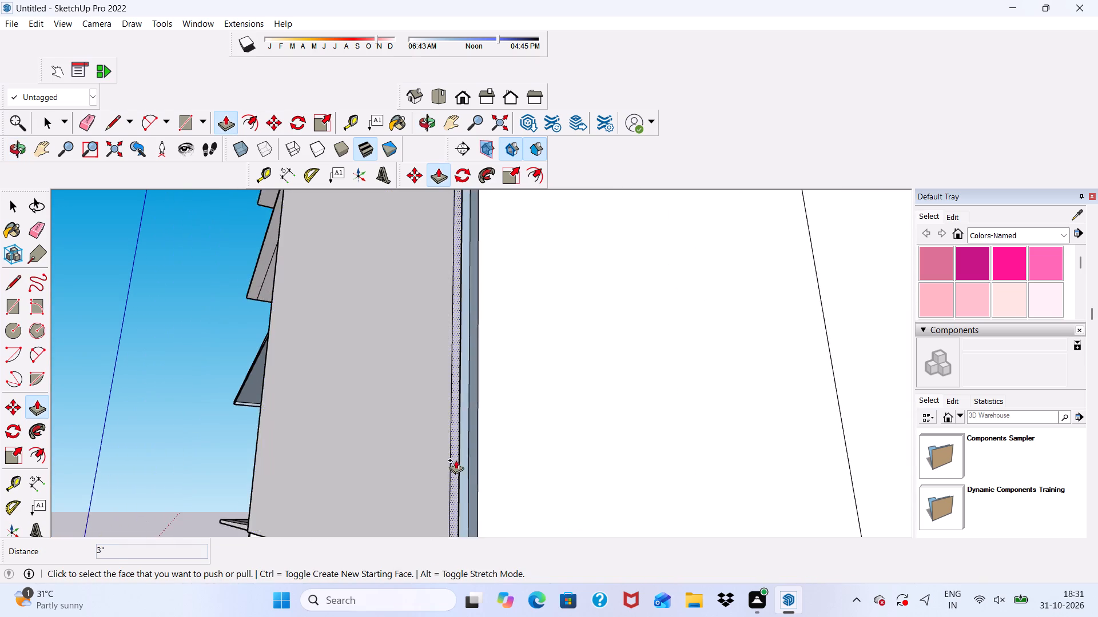
pyautogui.scroll(6, 456, 460)
pyautogui.click(467, 458)
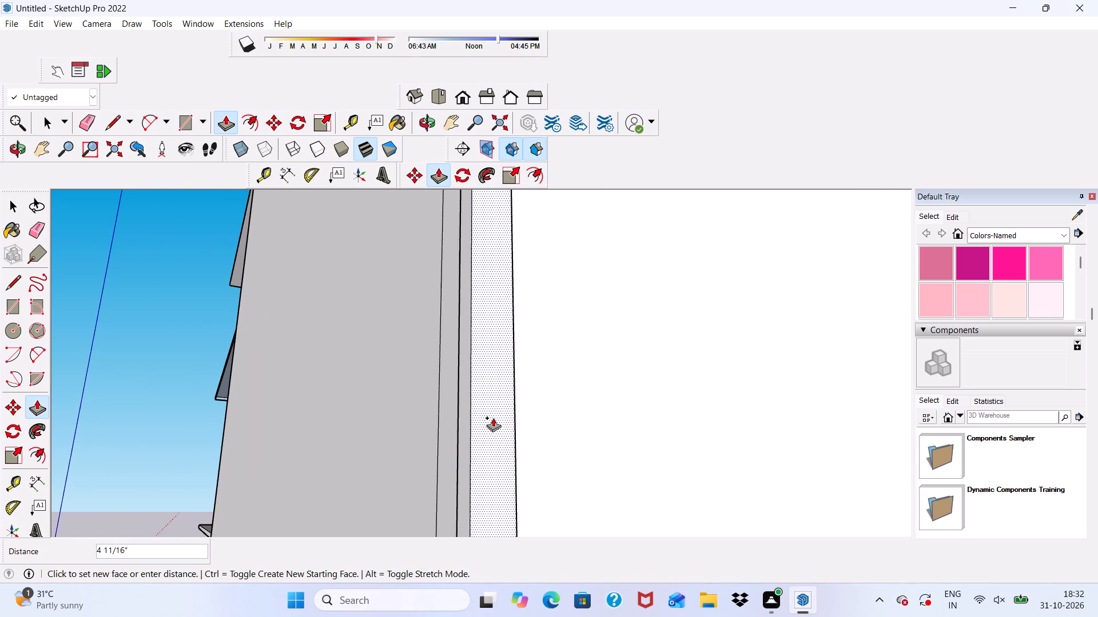
pyautogui.scroll(-4, 510, 395)
pyautogui.moveTo(504, 395); pyautogui.dragTo(228, 525, button='middle')
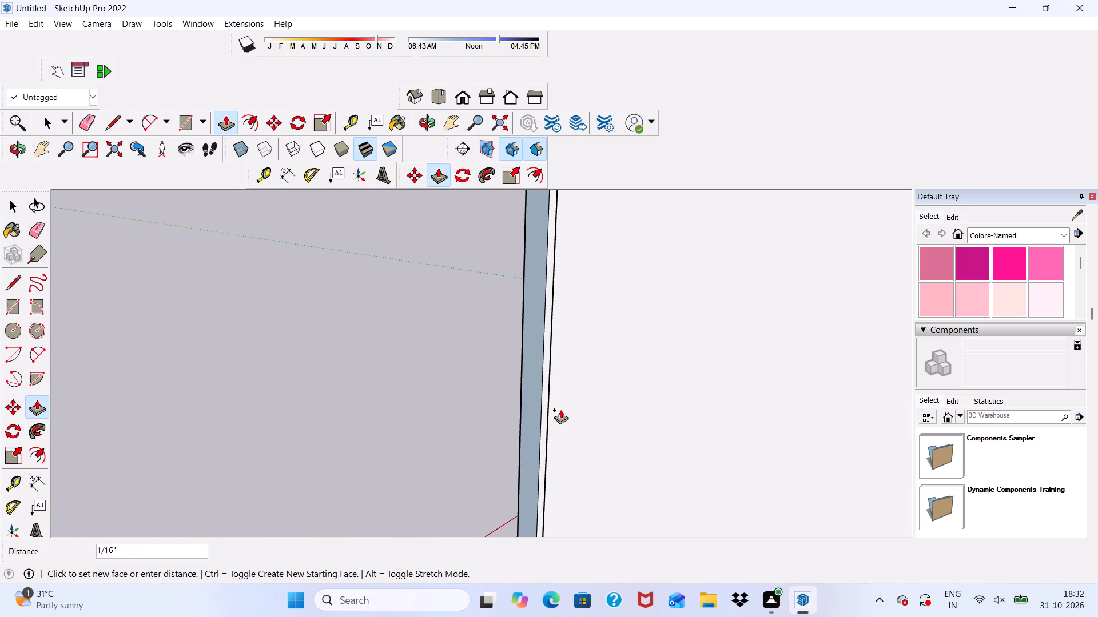
pyautogui.scroll(4, 554, 399)
pyautogui.click(557, 396)
pyautogui.scroll(-2, 539, 400)
pyautogui.moveTo(535, 403); pyautogui.dragTo(748, 478, button='middle')
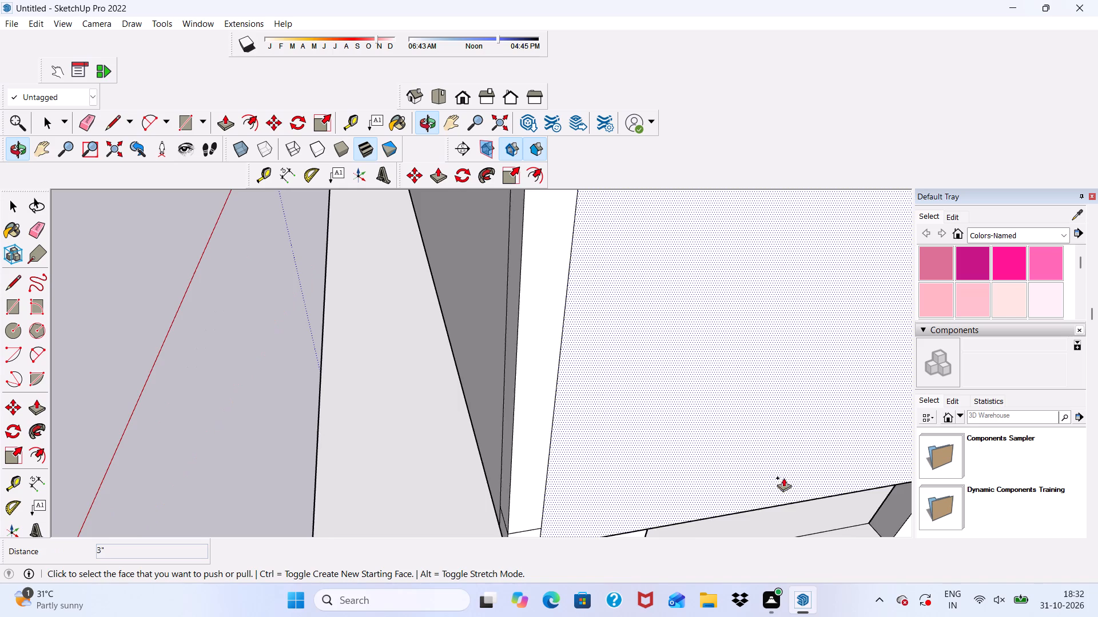
pyautogui.scroll(1, 726, 407)
pyautogui.scroll(-20, 511, 330)
pyautogui.scroll(-14, 511, 330)
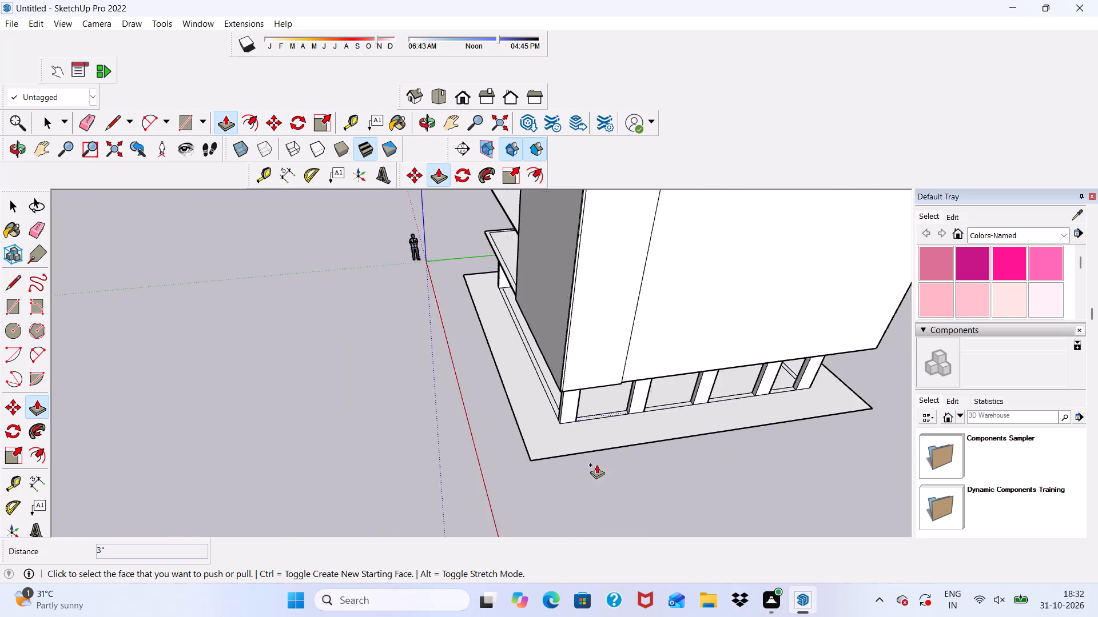
pyautogui.scroll(11, 551, 211)
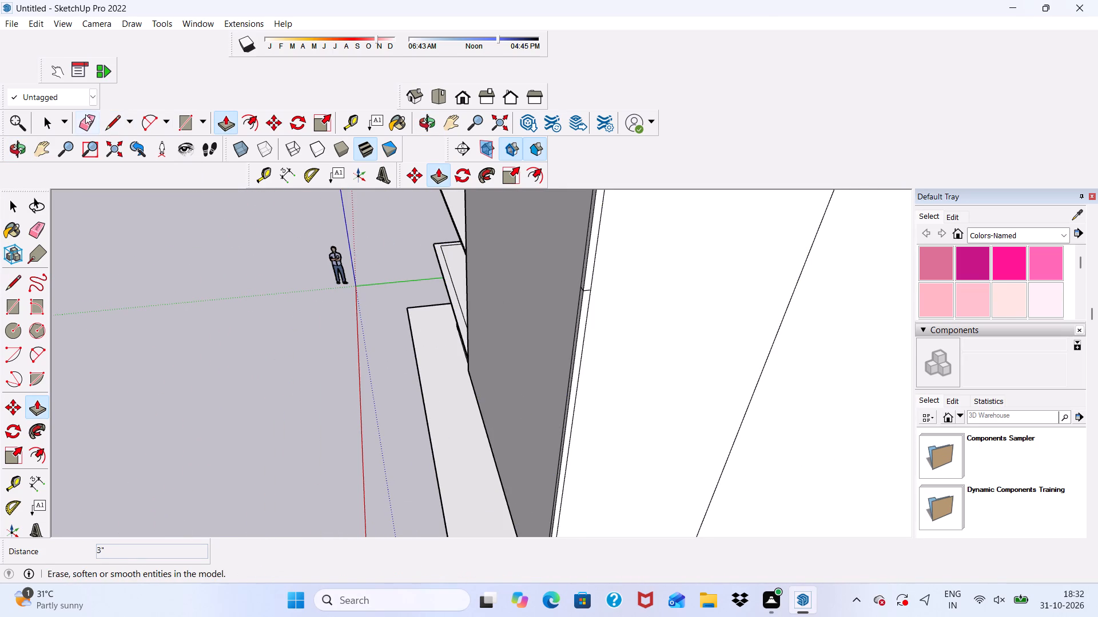
# Erase the short leftover lines crossing the narrow vertical strips at the building corner.
pyautogui.click(85, 114)
pyautogui.scroll(7, 604, 270)
pyautogui.moveTo(582, 292); pyautogui.dragTo(579, 306)
pyautogui.scroll(4, 576, 308)
pyautogui.moveTo(573, 321); pyautogui.dragTo(700, 301, button='middle')
pyautogui.scroll(3, 504, 304)
pyautogui.moveTo(538, 257); pyautogui.dragTo(540, 271)
pyautogui.scroll(-6, 522, 266)
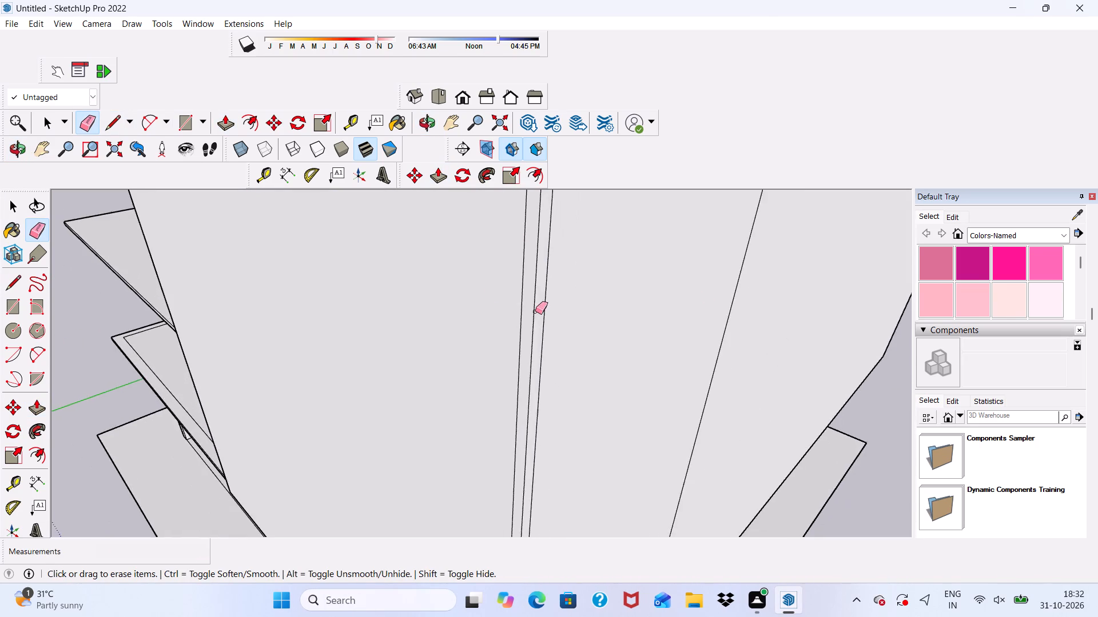
pyautogui.scroll(-12, 535, 311)
pyautogui.scroll(11, 527, 433)
pyautogui.scroll(-15, 522, 301)
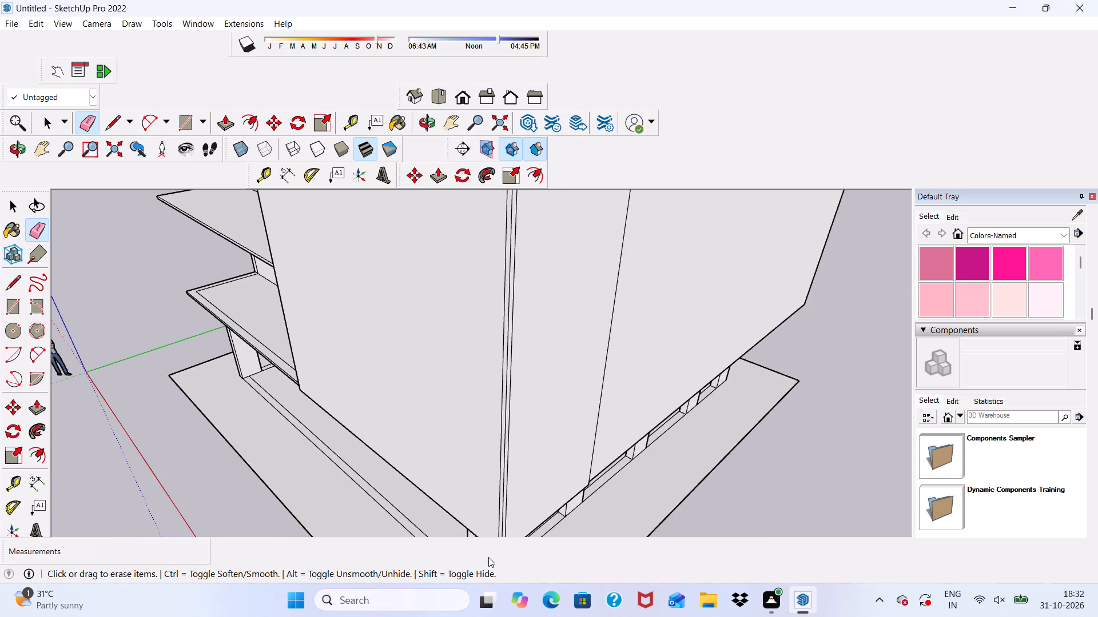
# Erase the vertical seams and short cross lines on both sides of the corner edge at the wall's bottom, keeping the corner edge.
pyautogui.moveTo(488, 557); pyautogui.dragTo(522, 466, button='middle')
pyautogui.scroll(5, 536, 511)
pyautogui.scroll(-6, 494, 370)
pyautogui.scroll(12, 505, 462)
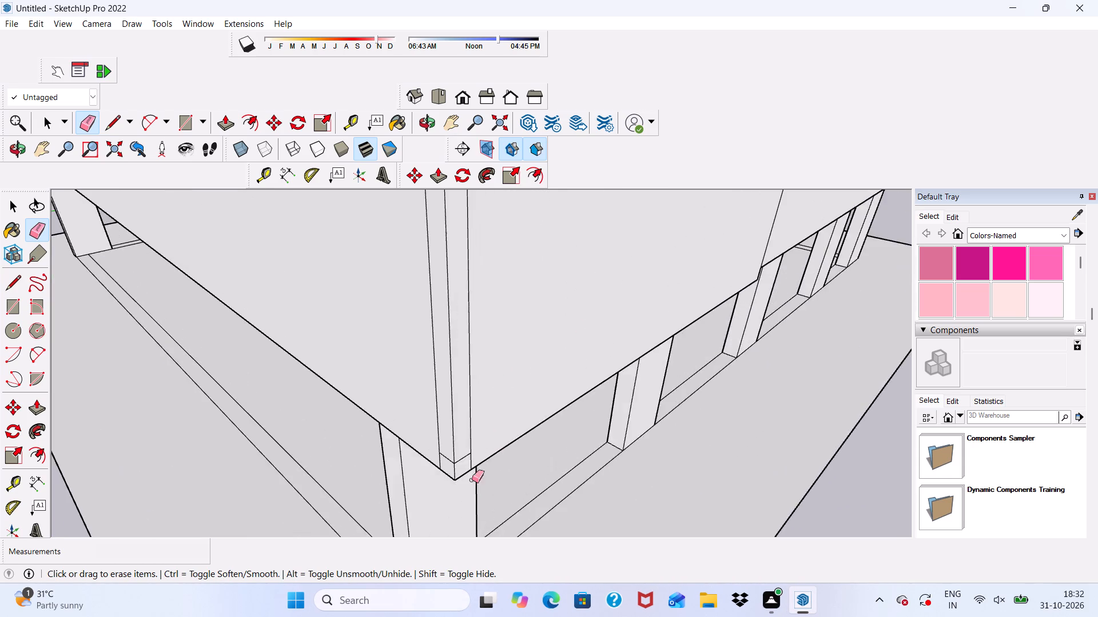
pyautogui.scroll(7, 472, 480)
pyautogui.scroll(-9, 424, 395)
pyautogui.scroll(5, 433, 361)
pyautogui.scroll(-1, 411, 403)
pyautogui.moveTo(415, 414); pyautogui.dragTo(417, 419)
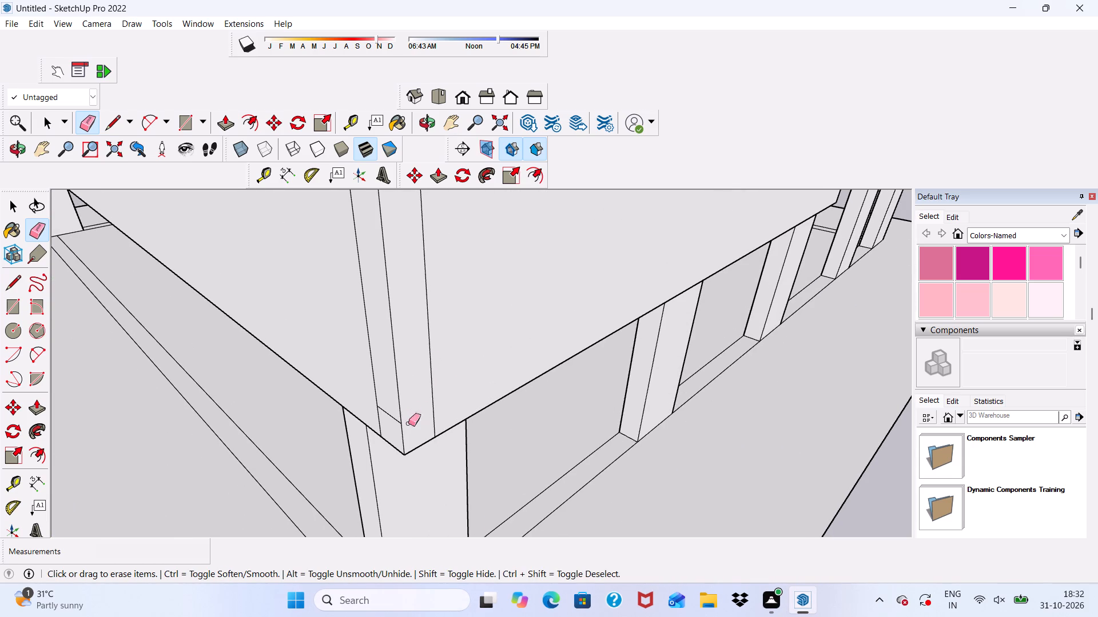
pyautogui.moveTo(390, 408); pyautogui.dragTo(389, 423)
pyautogui.moveTo(379, 382); pyautogui.dragTo(374, 392)
pyautogui.moveTo(363, 410); pyautogui.dragTo(366, 413)
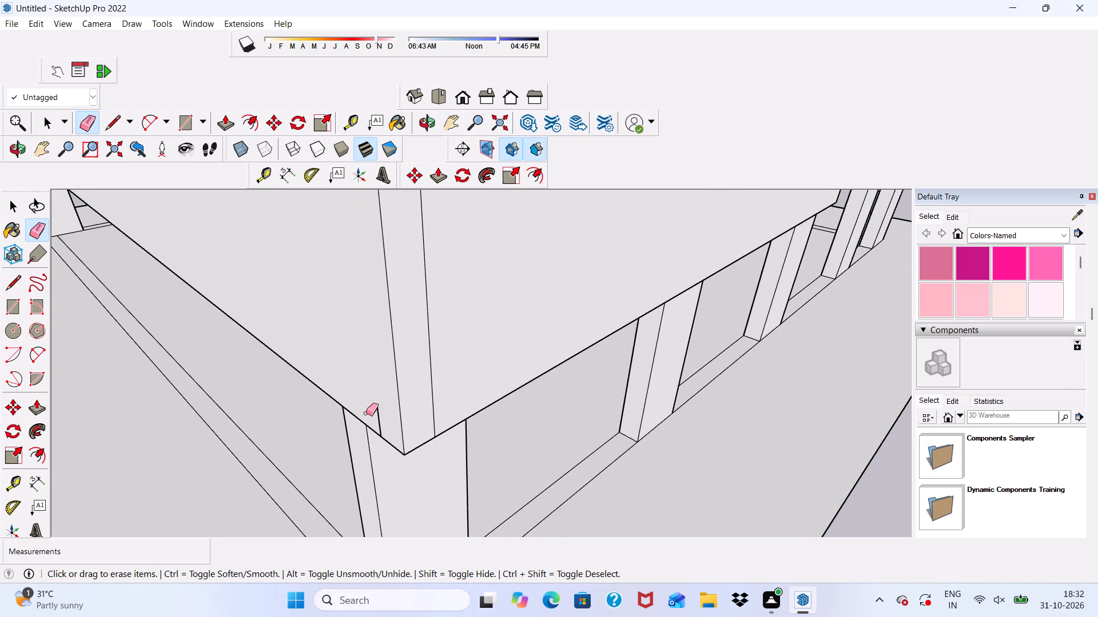
pyautogui.moveTo(366, 413); pyautogui.dragTo(384, 416)
pyautogui.moveTo(423, 395); pyautogui.dragTo(443, 404)
pyautogui.moveTo(440, 404); pyautogui.dragTo(433, 426)
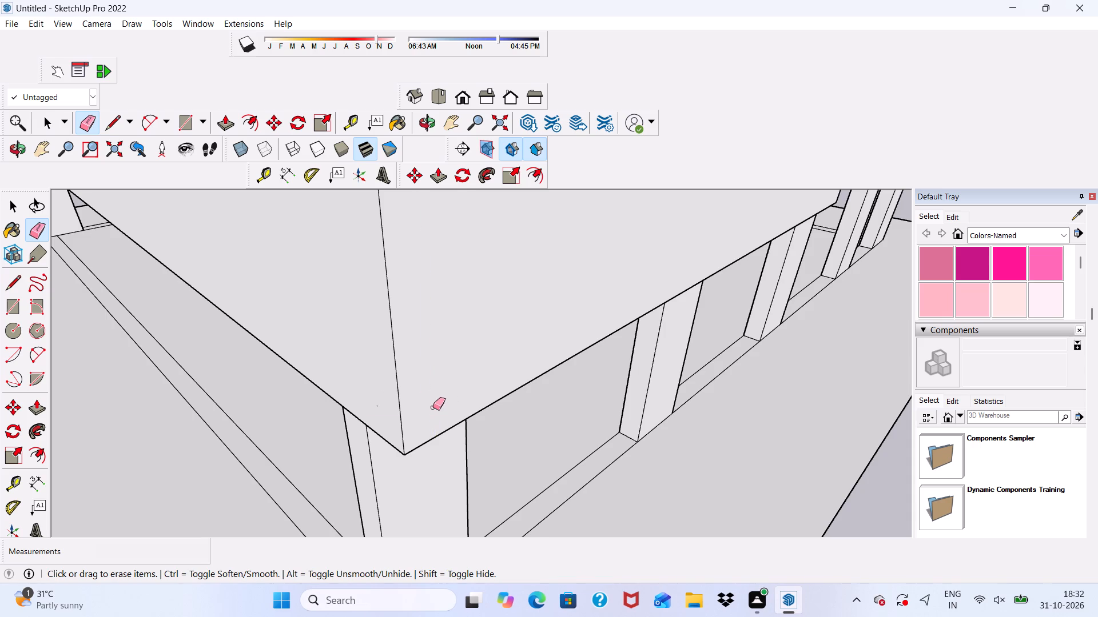
# Erase the leftover vertical seam segments higher up beside the corner edge, on the wall above the row of columns.
pyautogui.scroll(-2, 436, 440)
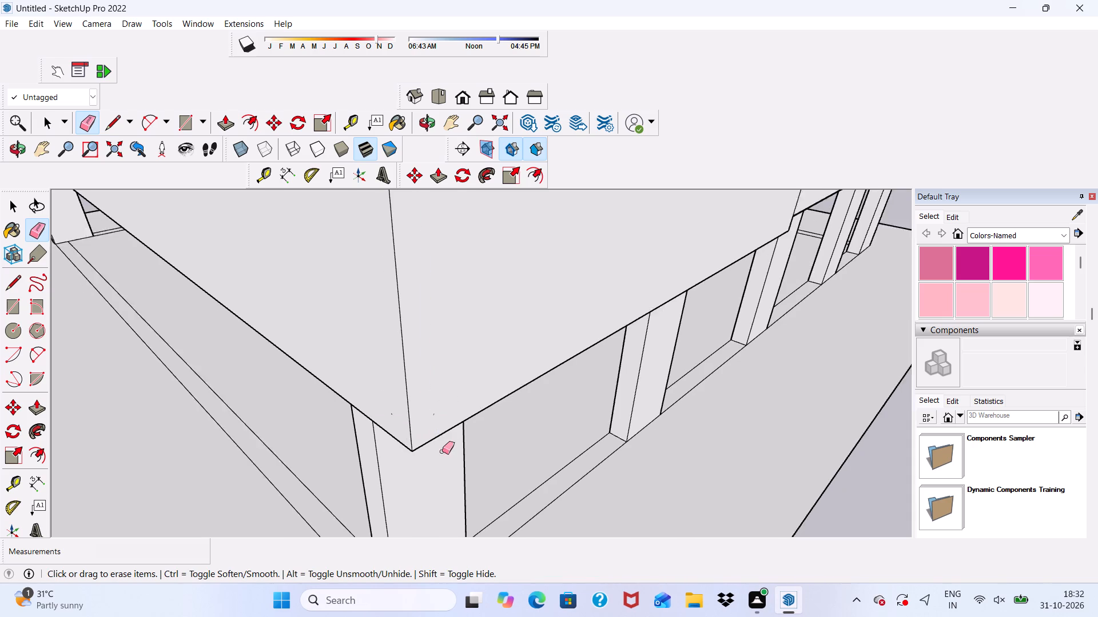
pyautogui.scroll(-2, 442, 451)
pyautogui.scroll(-20, 496, 415)
pyautogui.scroll(-6, 496, 415)
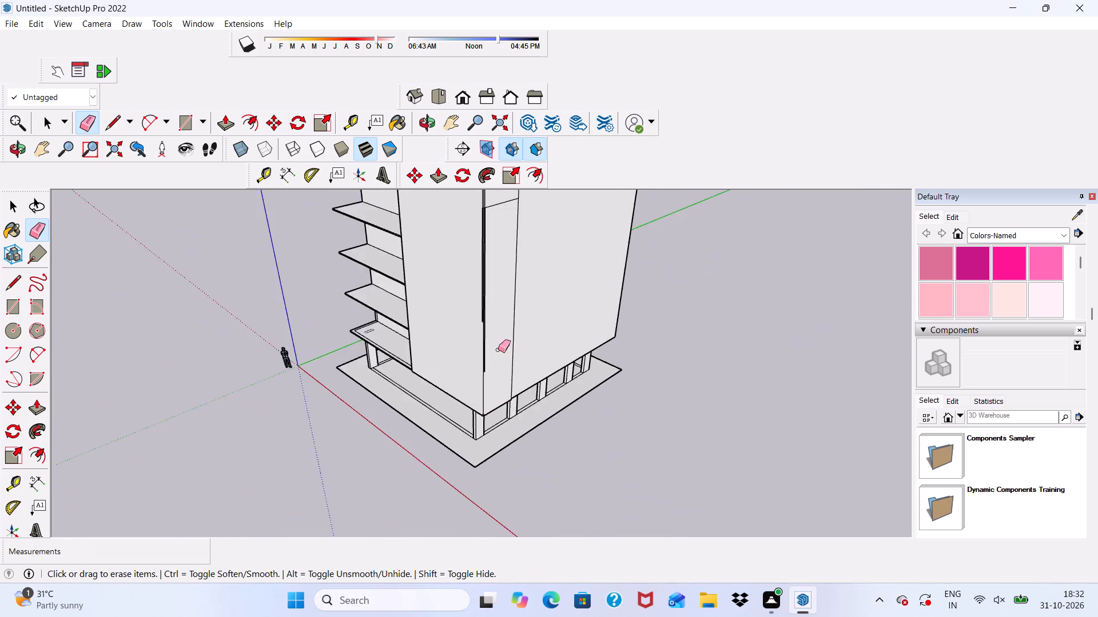
pyautogui.scroll(20, 494, 307)
pyautogui.scroll(4, 494, 307)
pyautogui.scroll(3, 425, 362)
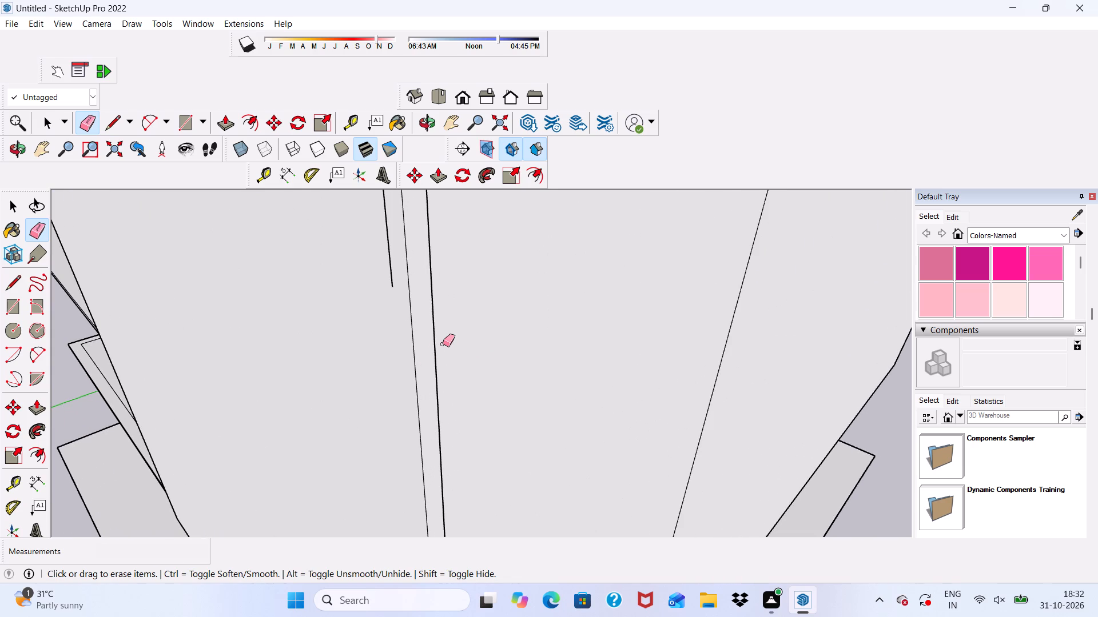
pyautogui.moveTo(439, 348); pyautogui.dragTo(439, 376)
pyautogui.moveTo(438, 387); pyautogui.dragTo(436, 393)
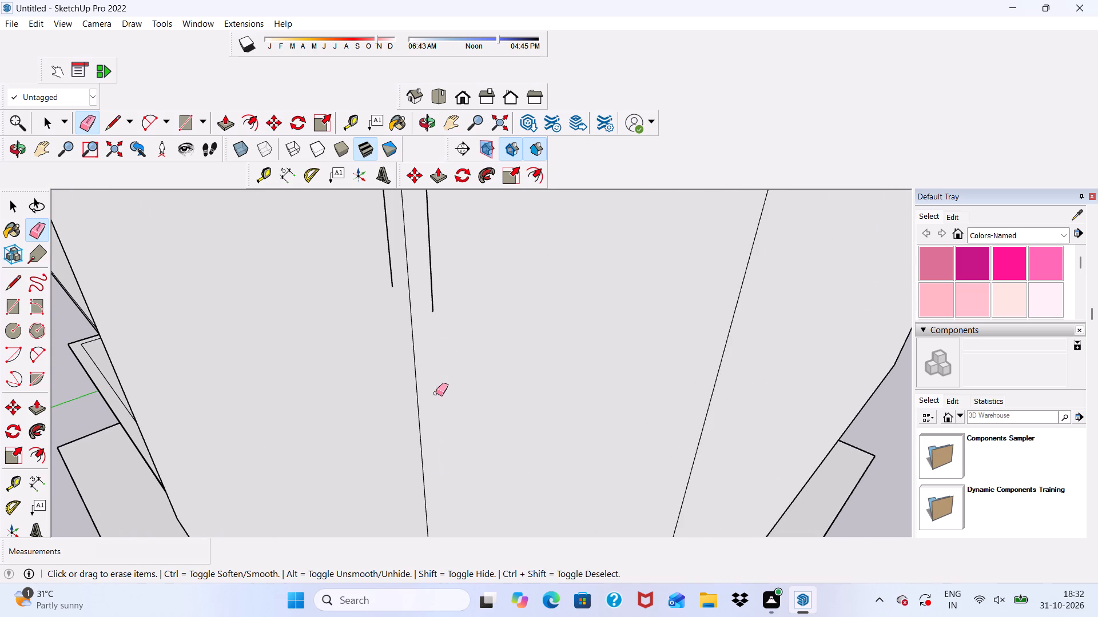
pyautogui.scroll(3, 443, 282)
pyautogui.moveTo(418, 274); pyautogui.dragTo(430, 273)
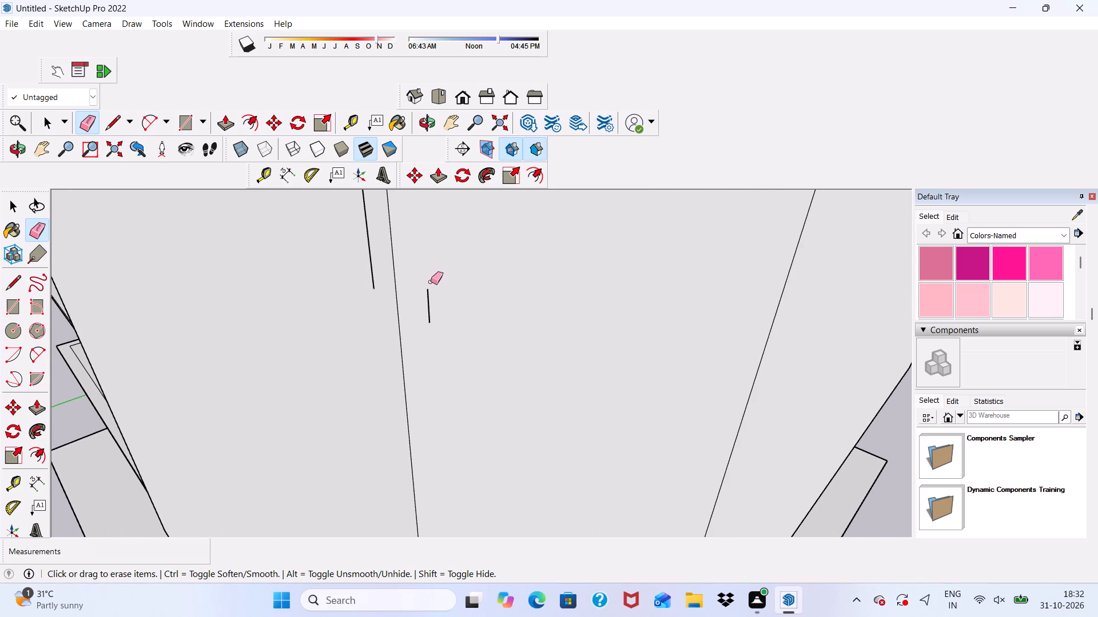
pyautogui.moveTo(431, 285); pyautogui.dragTo(429, 319)
# Erase the leftover vertical seam segments beside the corner edge on the wall next to the projecting slabs.
pyautogui.scroll(-6, 429, 287)
pyautogui.scroll(-11, 456, 340)
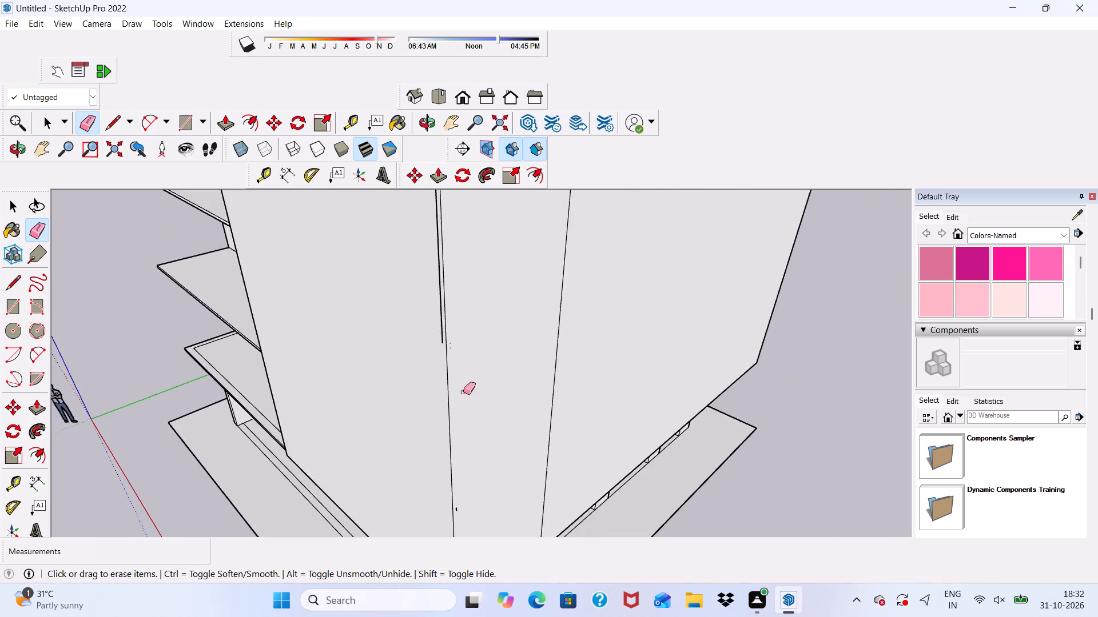
pyautogui.scroll(-9, 463, 392)
pyautogui.scroll(17, 461, 205)
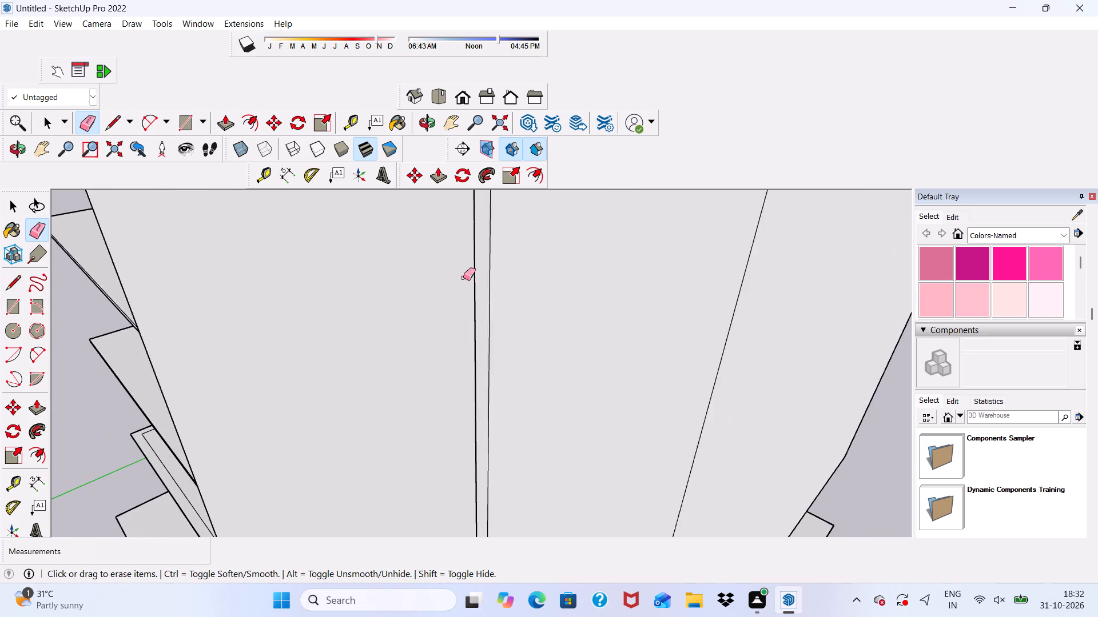
pyautogui.scroll(7, 463, 278)
pyautogui.moveTo(474, 280); pyautogui.dragTo(480, 290)
pyautogui.scroll(-2, 480, 266)
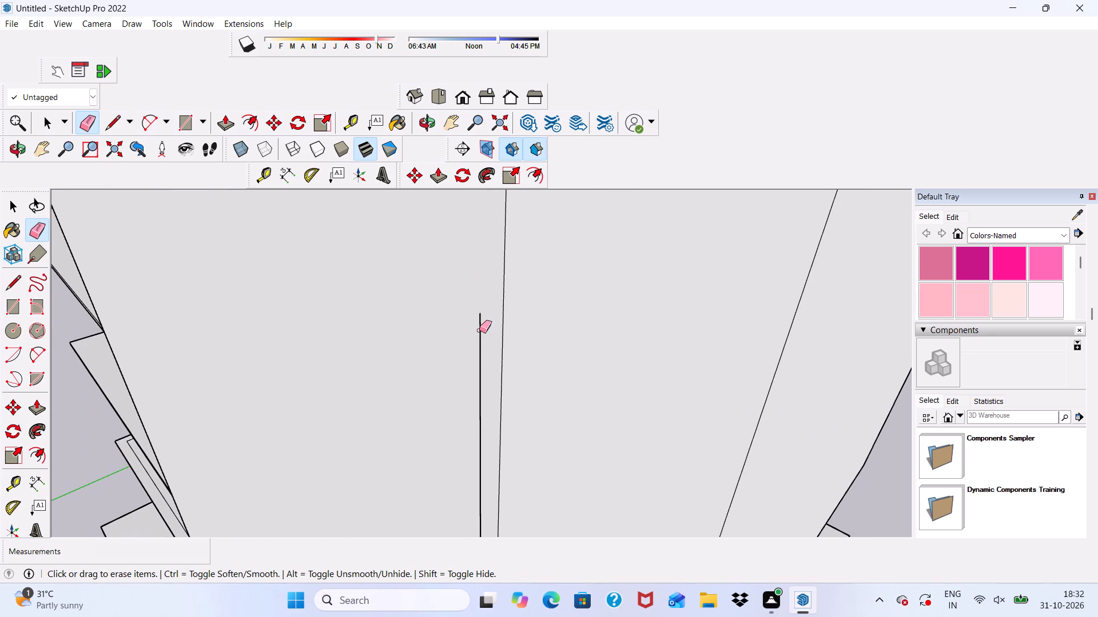
pyautogui.moveTo(479, 330); pyautogui.dragTo(477, 347)
pyautogui.moveTo(482, 313); pyautogui.dragTo(483, 319)
pyautogui.click(481, 312)
pyautogui.scroll(-3, 478, 298)
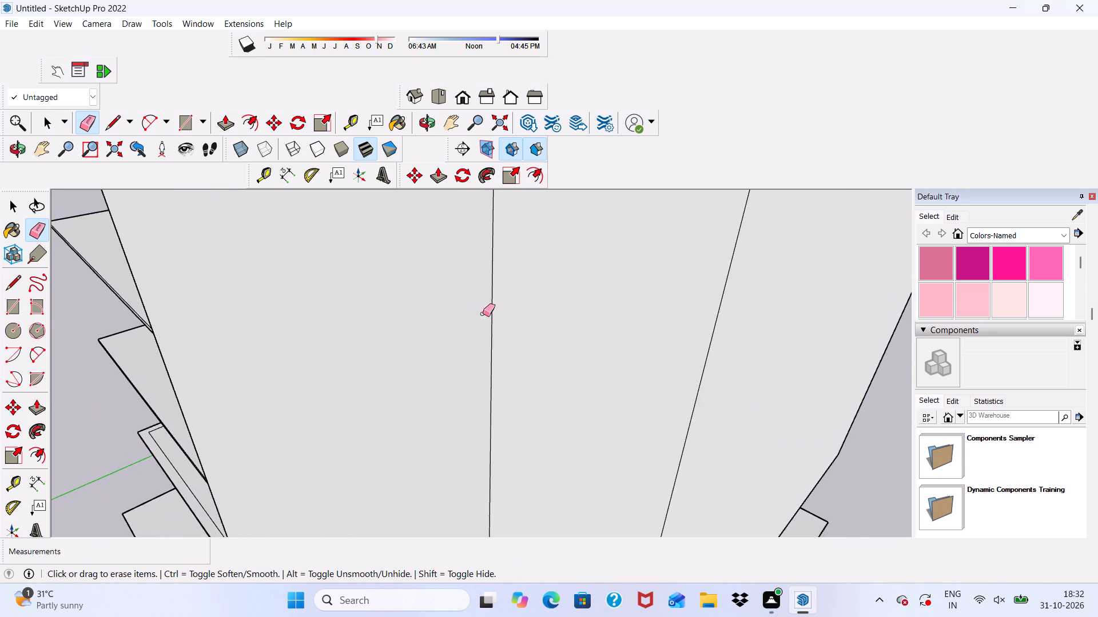
# Erase the upper vertical seams on both sides of the corner edge and the level line running across the adjacent wall strip.
pyautogui.scroll(-20, 483, 314)
pyautogui.scroll(-5, 483, 314)
pyautogui.scroll(12, 475, 247)
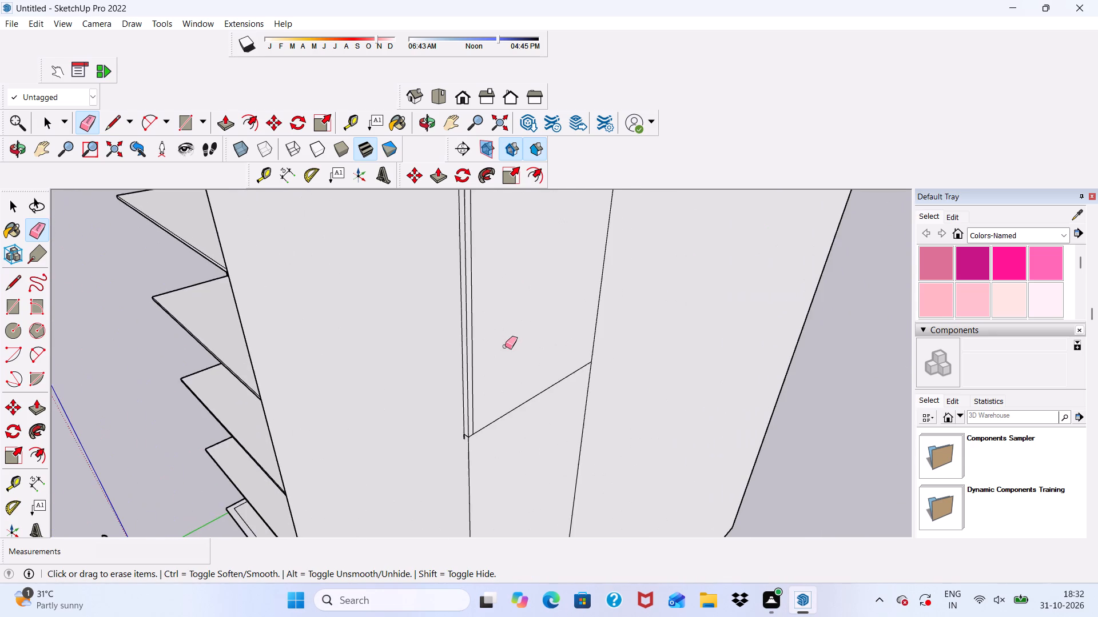
pyautogui.moveTo(463, 431); pyautogui.dragTo(442, 359, button='middle')
pyautogui.scroll(14, 442, 364)
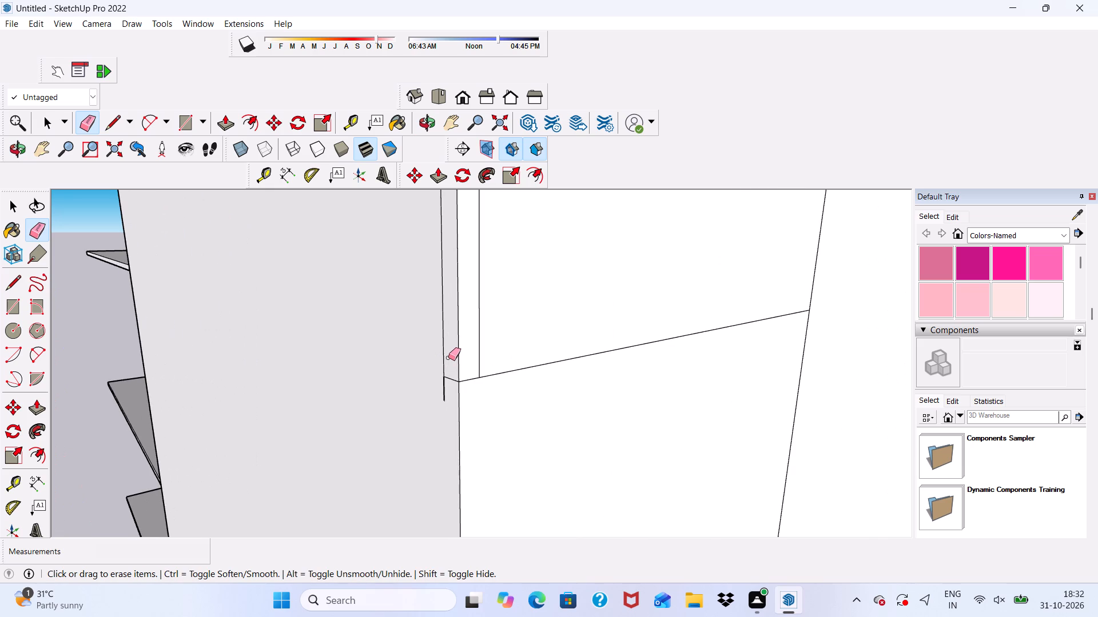
pyautogui.moveTo(446, 354); pyautogui.dragTo(446, 397)
pyautogui.moveTo(446, 351); pyautogui.dragTo(439, 351)
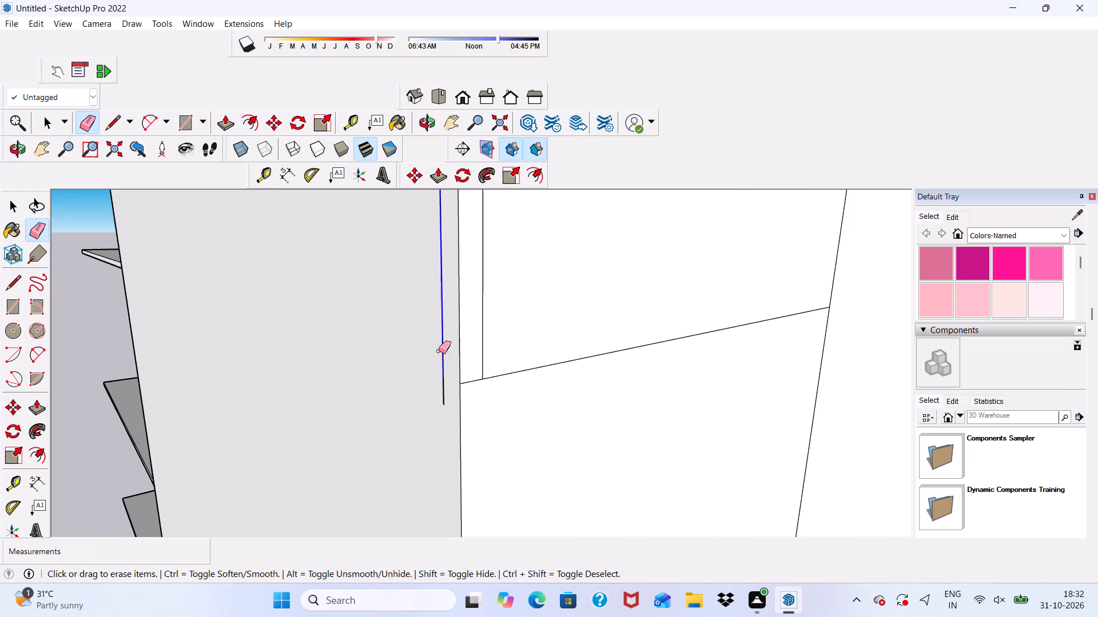
pyautogui.moveTo(439, 351); pyautogui.dragTo(438, 351)
pyautogui.scroll(3, 476, 380)
pyautogui.click(476, 378)
pyautogui.moveTo(479, 361); pyautogui.dragTo(494, 384)
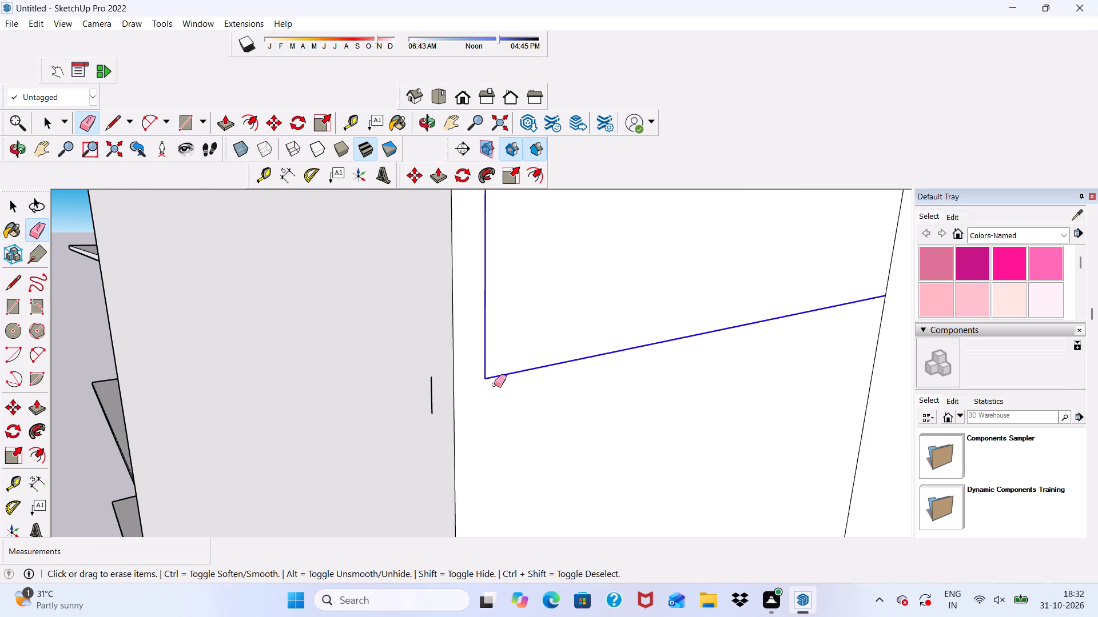
pyautogui.moveTo(494, 384); pyautogui.dragTo(496, 385)
pyautogui.moveTo(416, 394); pyautogui.dragTo(443, 419)
pyautogui.click(432, 378)
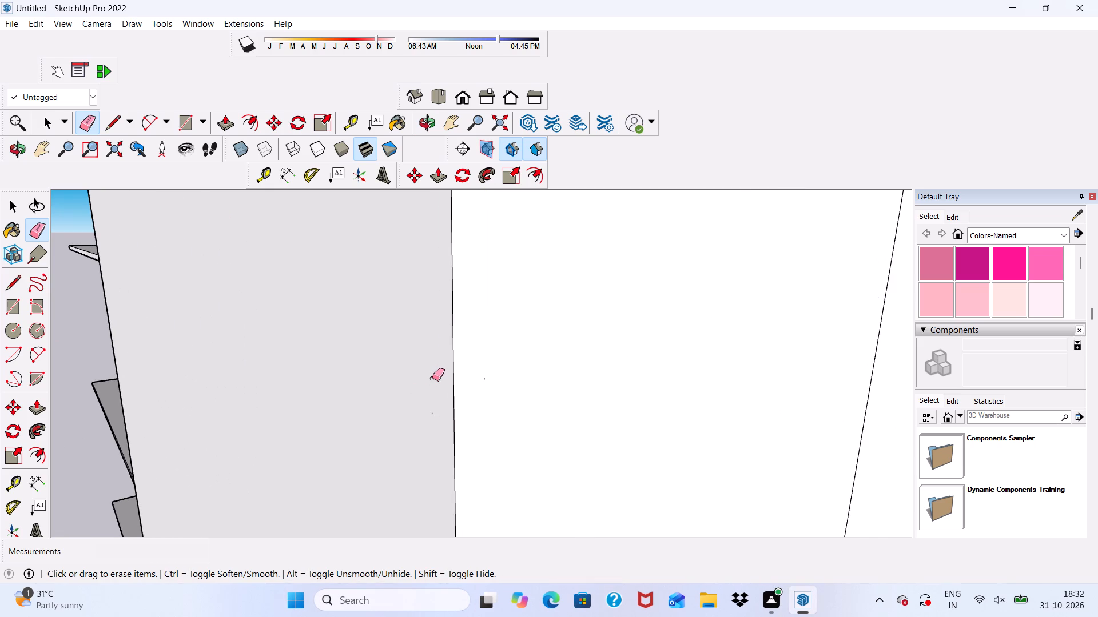
# Erase the tiny leftover line fragments on the two wall faces on either side of the corner edge.
pyautogui.moveTo(427, 401); pyautogui.dragTo(429, 420)
pyautogui.moveTo(429, 404); pyautogui.dragTo(431, 422)
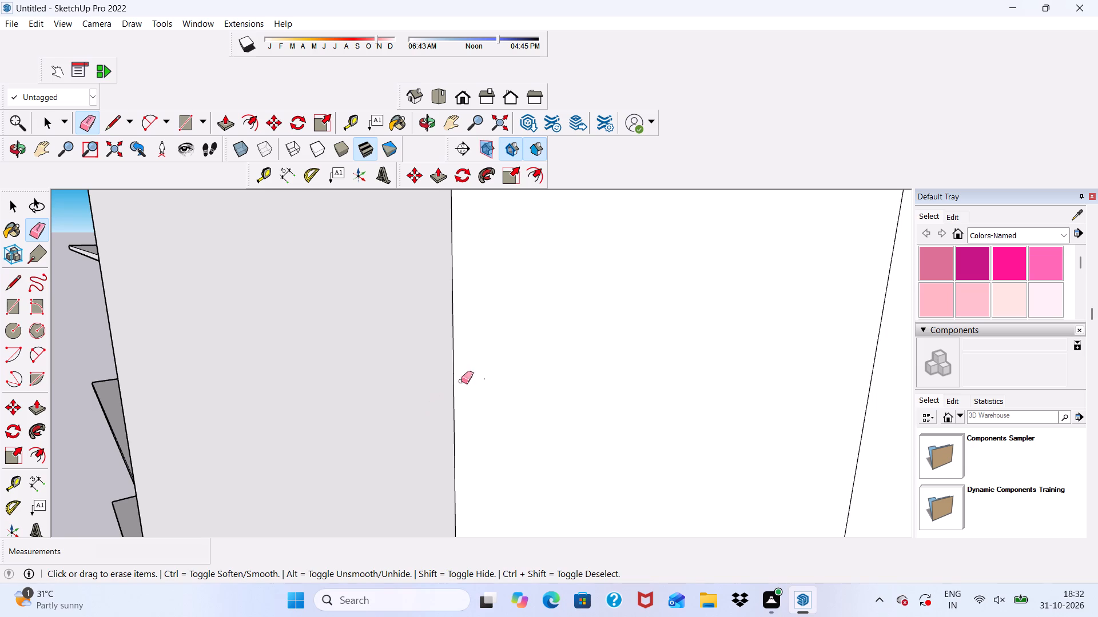
pyautogui.moveTo(481, 367); pyautogui.dragTo(481, 398)
pyautogui.moveTo(482, 374); pyautogui.dragTo(489, 395)
pyautogui.moveTo(487, 378); pyautogui.dragTo(490, 421)
# Raise the thickened side wall's top strip and its small corner piece 3" to the level of the adjoining slab.
pyautogui.scroll(-20, 489, 382)
pyautogui.scroll(-12, 489, 382)
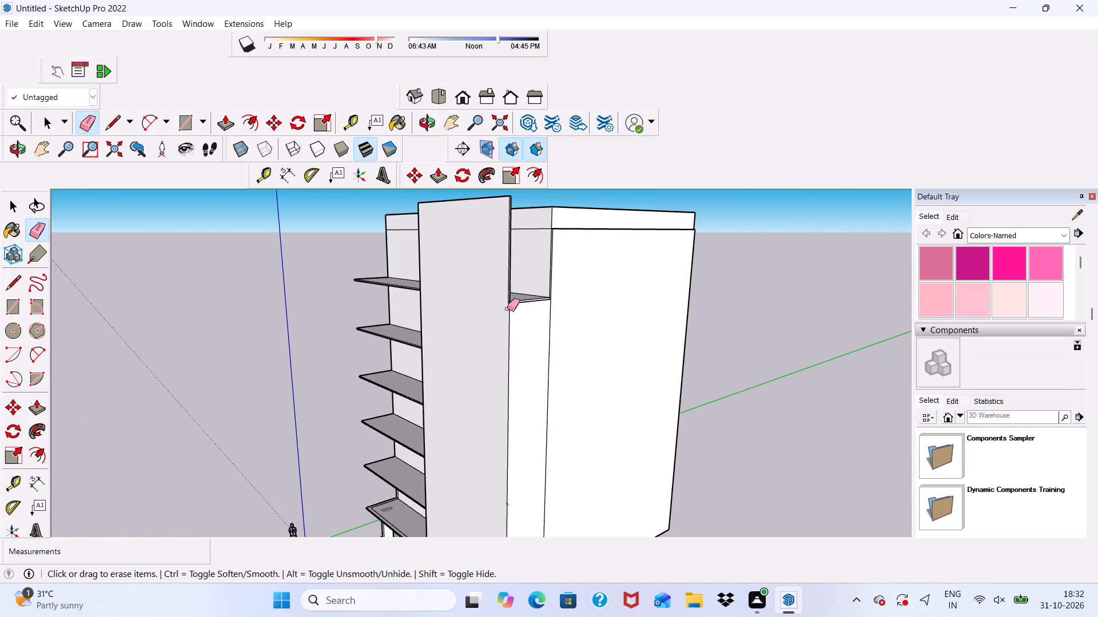
pyautogui.scroll(20, 502, 270)
pyautogui.scroll(4, 502, 270)
pyautogui.moveTo(513, 370); pyautogui.dragTo(420, 423, button='middle')
pyautogui.press('space')
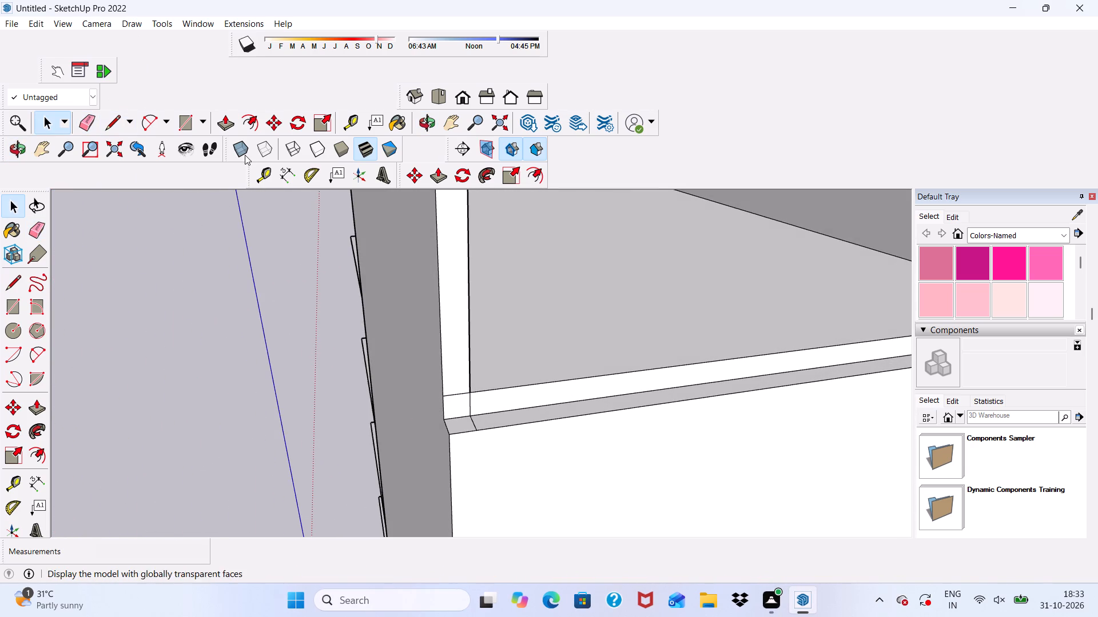
pyautogui.click(227, 117)
pyautogui.scroll(6, 407, 377)
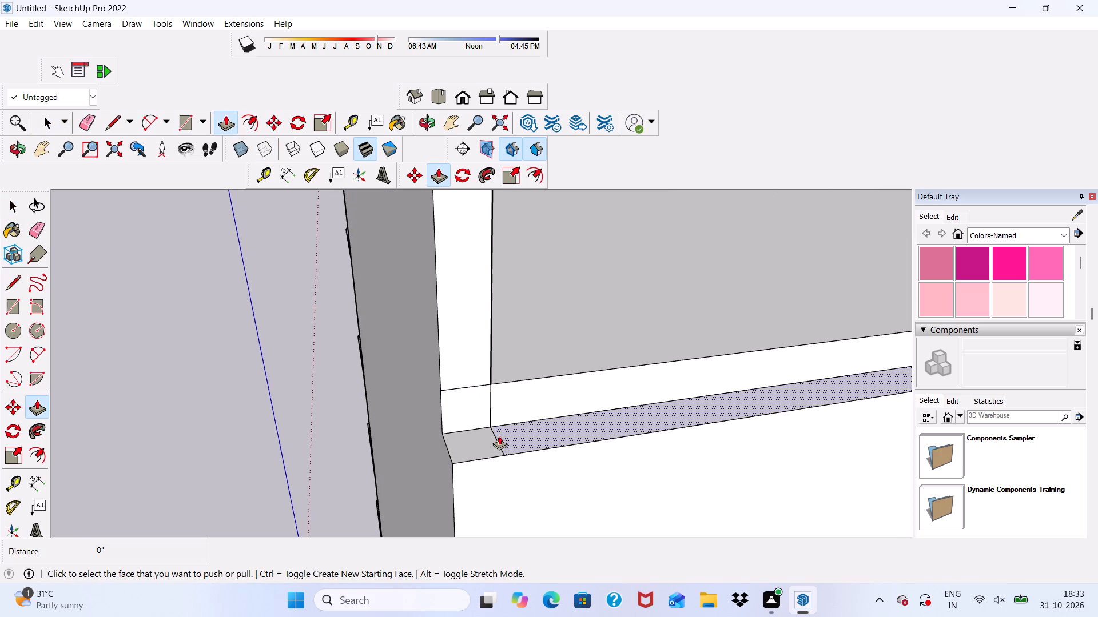
pyautogui.click(500, 437)
pyautogui.scroll(2, 494, 372)
pyautogui.click(493, 371)
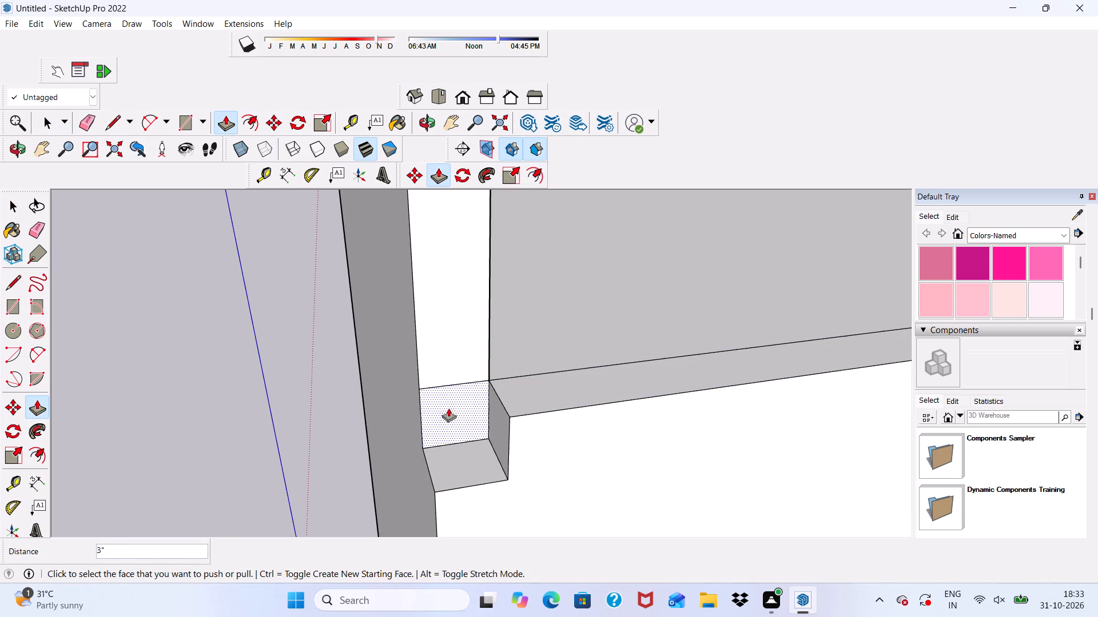
pyautogui.click(459, 462)
pyautogui.click(528, 417)
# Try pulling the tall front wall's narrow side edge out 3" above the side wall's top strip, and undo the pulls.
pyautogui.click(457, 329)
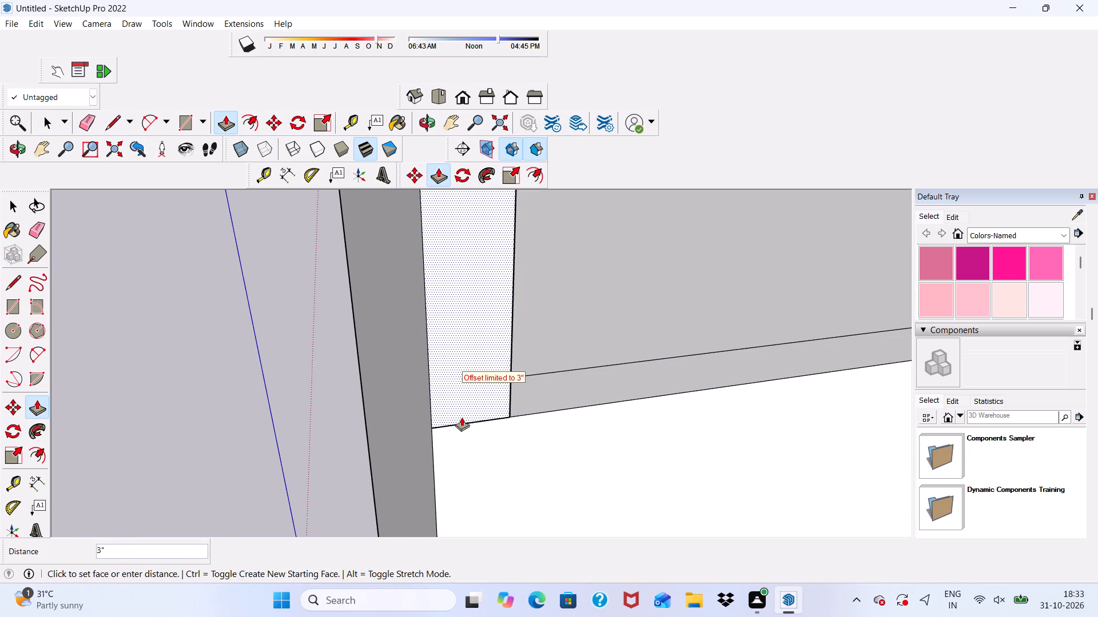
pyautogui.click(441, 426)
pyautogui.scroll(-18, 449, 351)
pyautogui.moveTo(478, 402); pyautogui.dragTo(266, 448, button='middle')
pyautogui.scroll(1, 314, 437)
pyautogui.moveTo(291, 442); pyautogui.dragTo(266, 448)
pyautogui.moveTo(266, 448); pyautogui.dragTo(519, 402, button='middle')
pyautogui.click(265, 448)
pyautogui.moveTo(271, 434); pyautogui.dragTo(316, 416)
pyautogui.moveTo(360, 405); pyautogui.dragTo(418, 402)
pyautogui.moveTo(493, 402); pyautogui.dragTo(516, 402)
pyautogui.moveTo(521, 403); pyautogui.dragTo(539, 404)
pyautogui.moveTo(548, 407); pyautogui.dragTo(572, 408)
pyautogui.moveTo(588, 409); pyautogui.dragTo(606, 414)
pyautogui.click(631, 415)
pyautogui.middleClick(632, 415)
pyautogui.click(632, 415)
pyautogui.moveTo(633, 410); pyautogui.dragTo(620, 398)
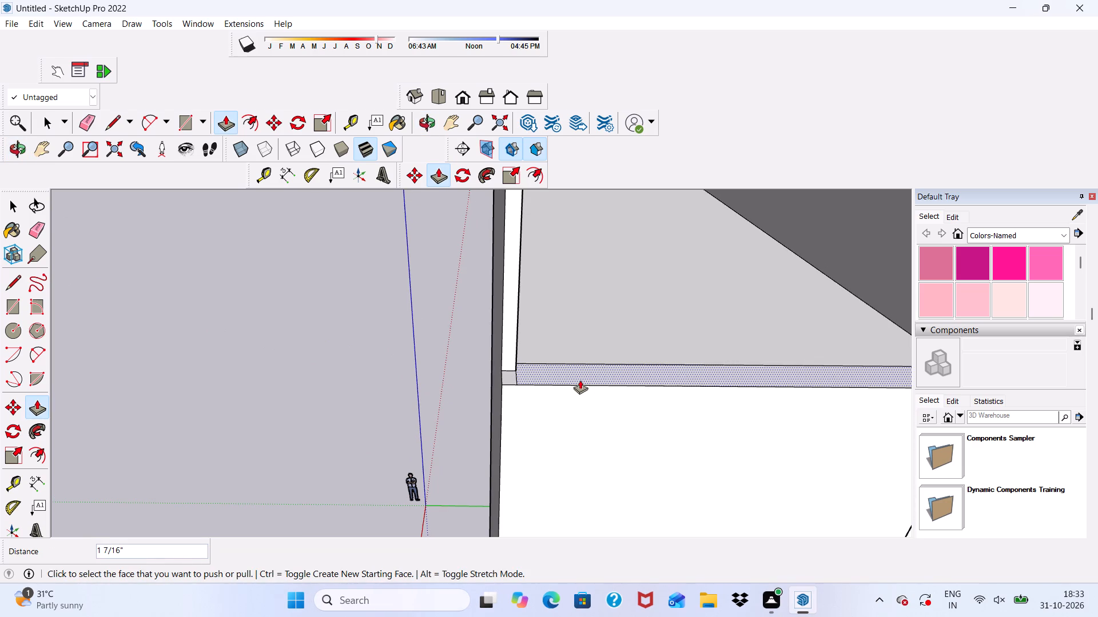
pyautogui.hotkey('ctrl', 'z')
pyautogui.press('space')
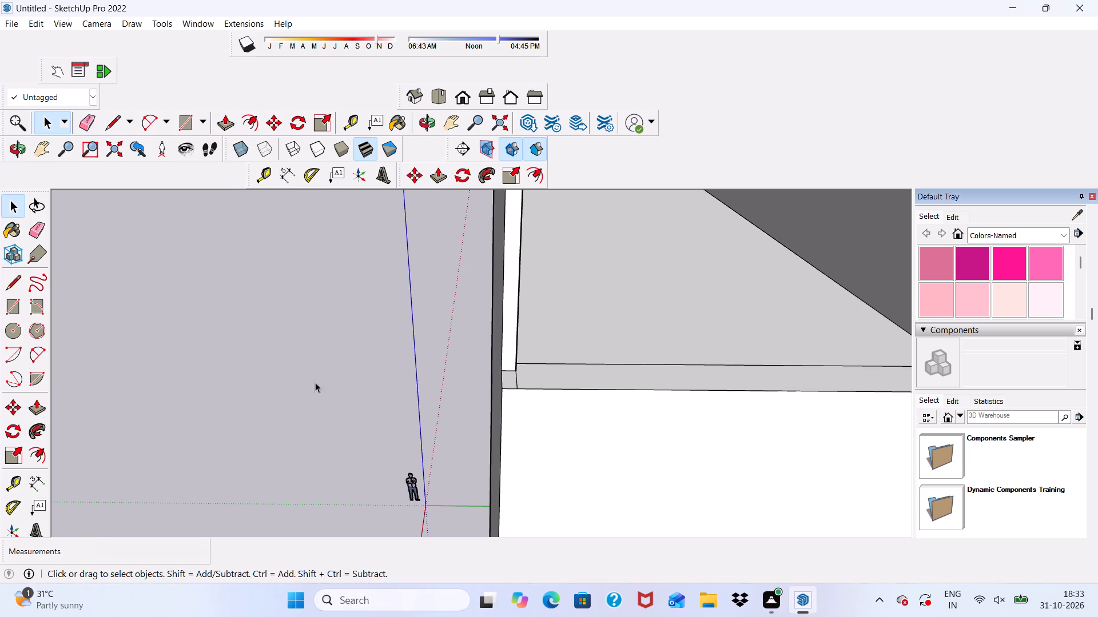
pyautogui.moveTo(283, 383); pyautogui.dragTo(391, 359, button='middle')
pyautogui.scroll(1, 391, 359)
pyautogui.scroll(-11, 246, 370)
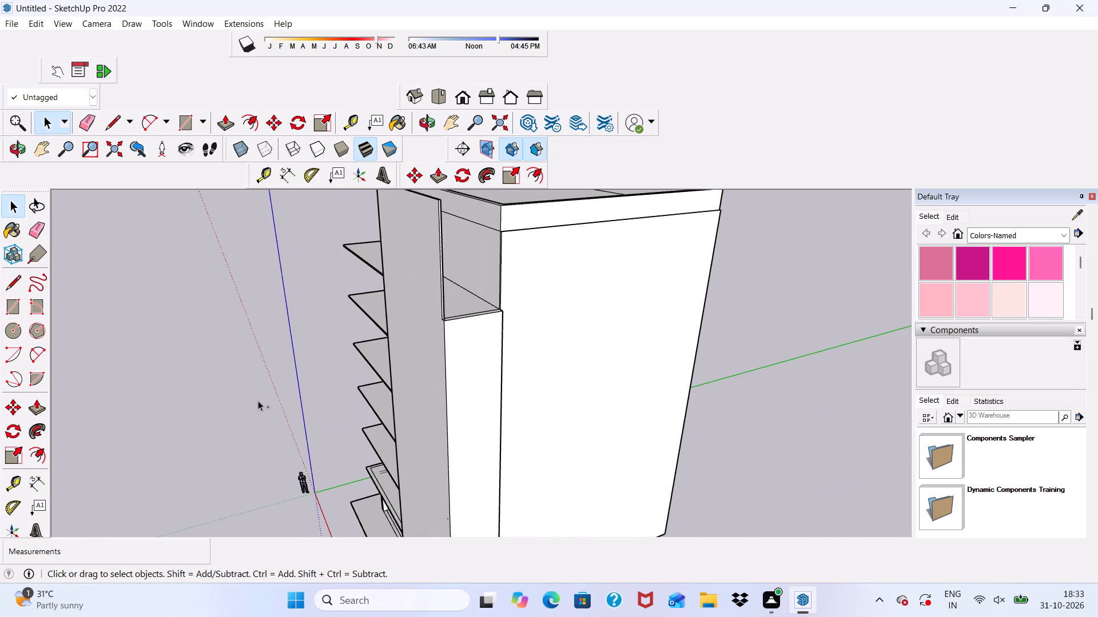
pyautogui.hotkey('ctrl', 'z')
# Pull the tall front wall's narrow recessed side edge out flush with the thickened side wall's outer face.
pyautogui.scroll(17, 486, 343)
pyautogui.scroll(-2, 430, 259)
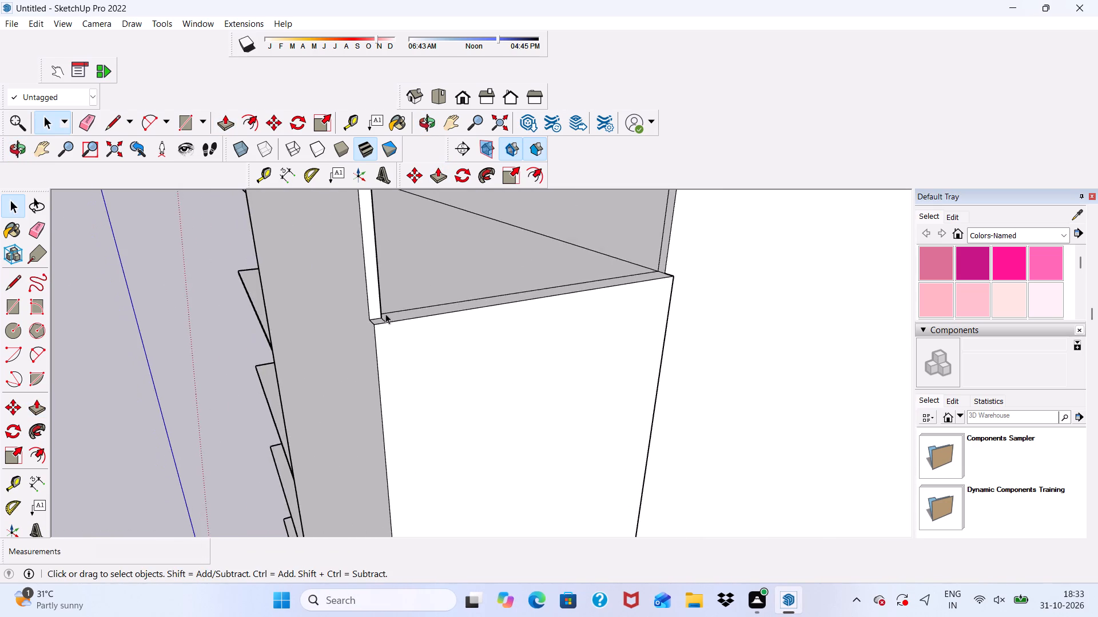
pyautogui.moveTo(385, 315); pyautogui.dragTo(271, 374, button='middle')
pyautogui.scroll(9, 372, 305)
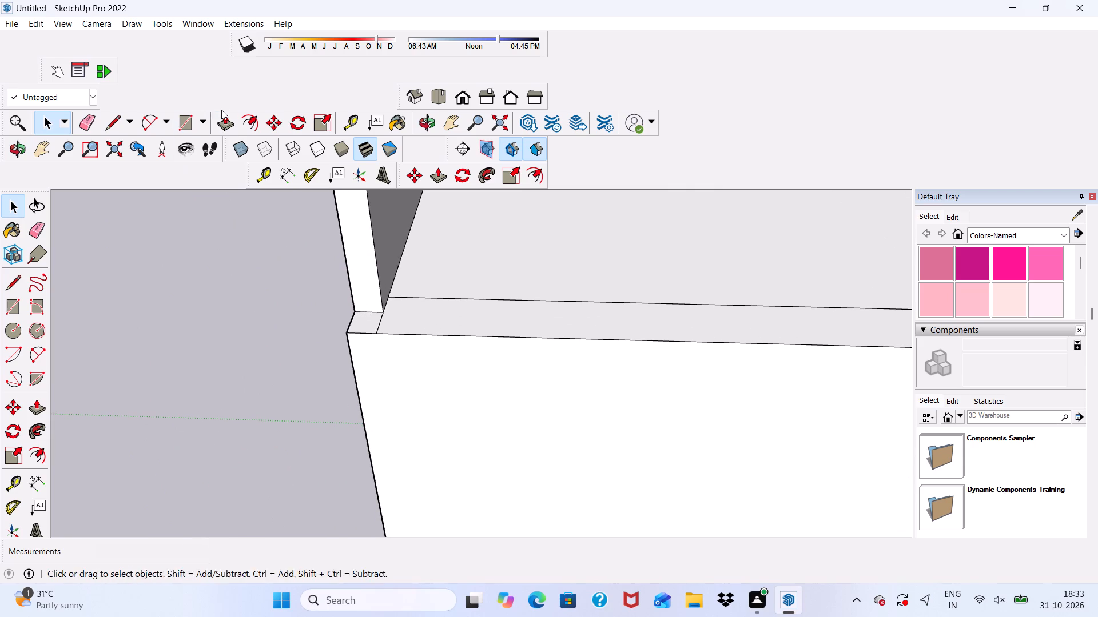
pyautogui.click(232, 123)
pyautogui.scroll(3, 364, 293)
pyautogui.click(369, 289)
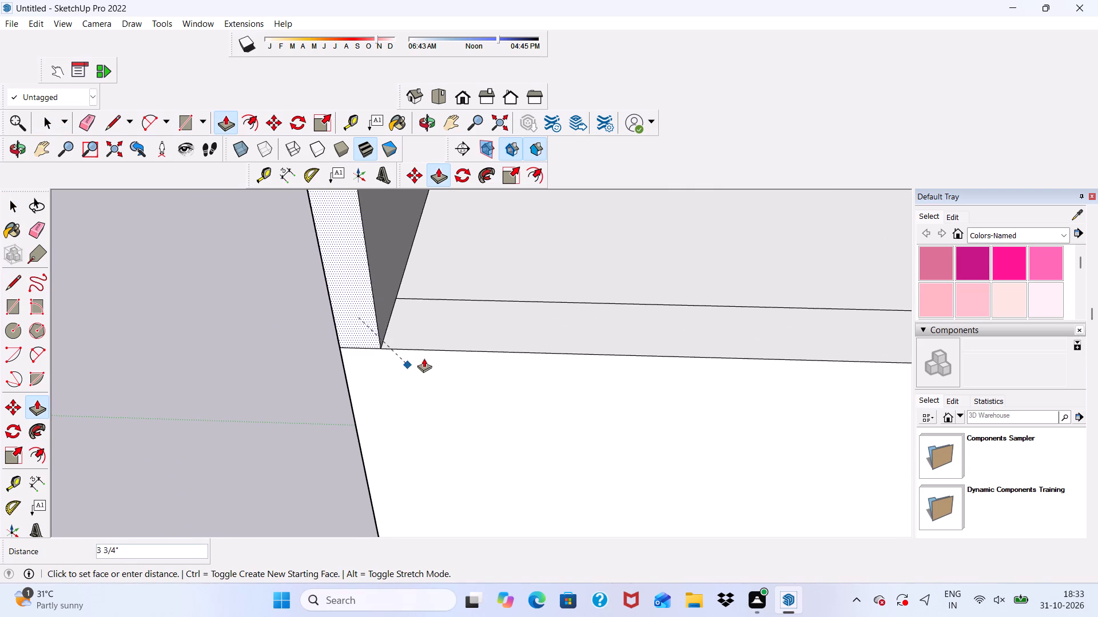
pyautogui.click(424, 358)
pyautogui.scroll(-16, 380, 312)
pyautogui.moveTo(401, 397); pyautogui.dragTo(592, 325, button='middle')
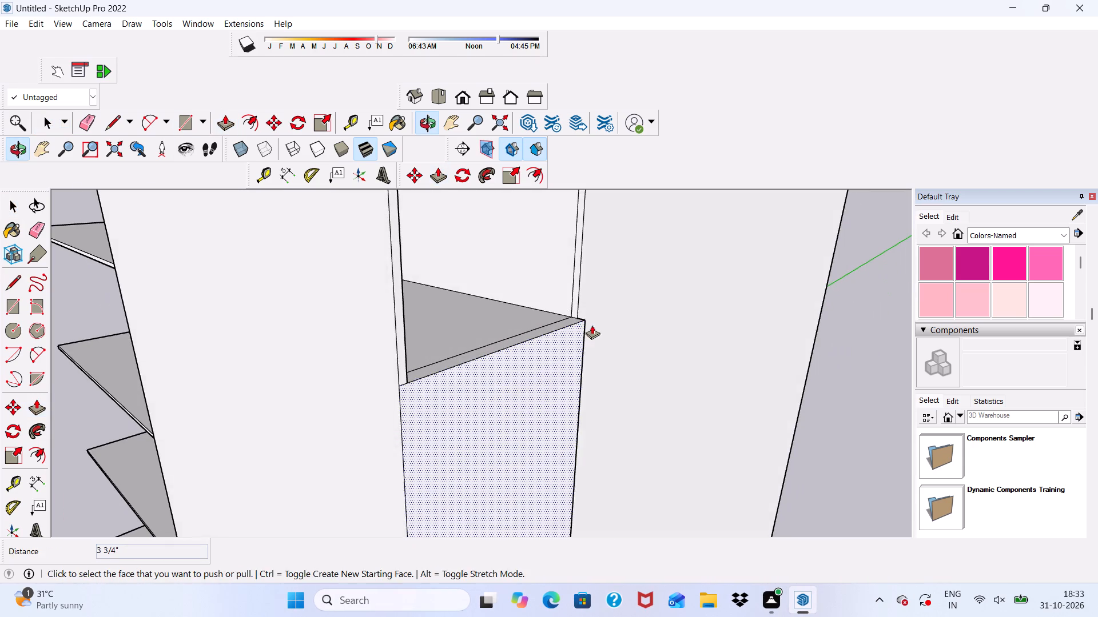
pyautogui.press('space')
# Extend the thickened side wall's top strip upward about 13' 10 3/4" to the top corner of the tall front wall.
pyautogui.scroll(-10, 534, 308)
pyautogui.moveTo(444, 392); pyautogui.dragTo(457, 345, button='middle')
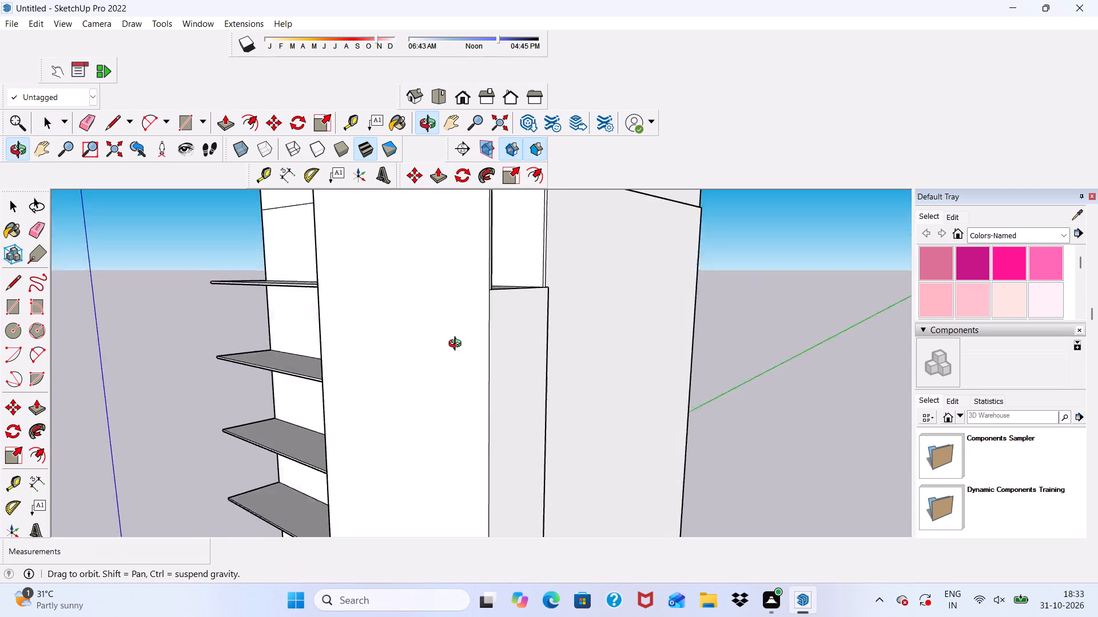
pyautogui.moveTo(457, 345); pyautogui.dragTo(470, 324, button='middle')
pyautogui.scroll(-10, 453, 336)
pyautogui.moveTo(443, 384); pyautogui.dragTo(468, 325, button='middle')
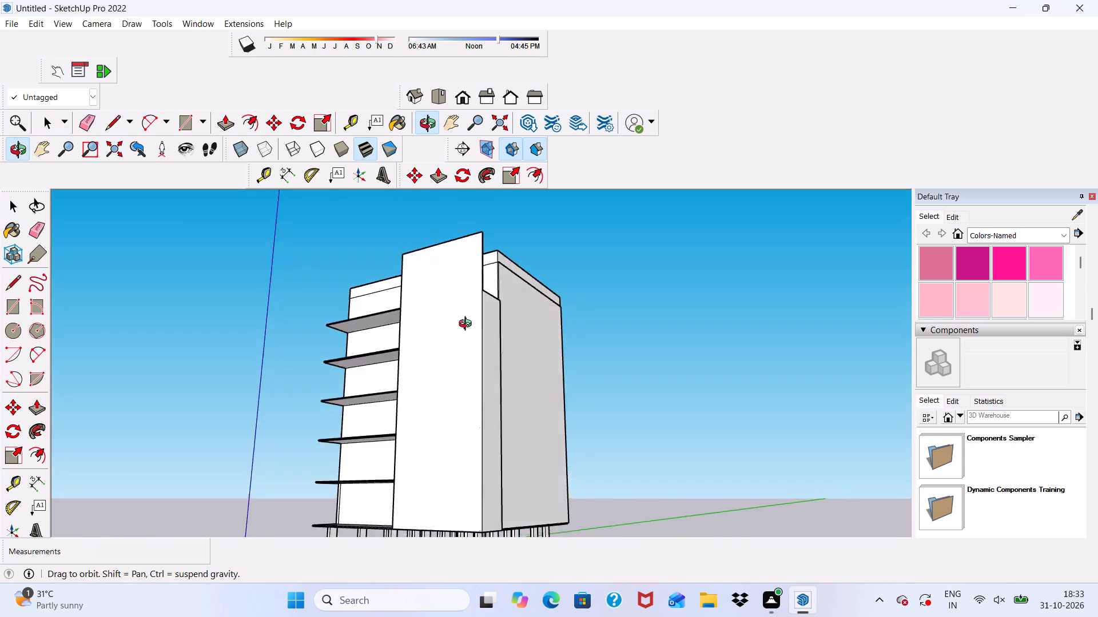
pyautogui.moveTo(468, 325); pyautogui.dragTo(296, 478, button='middle')
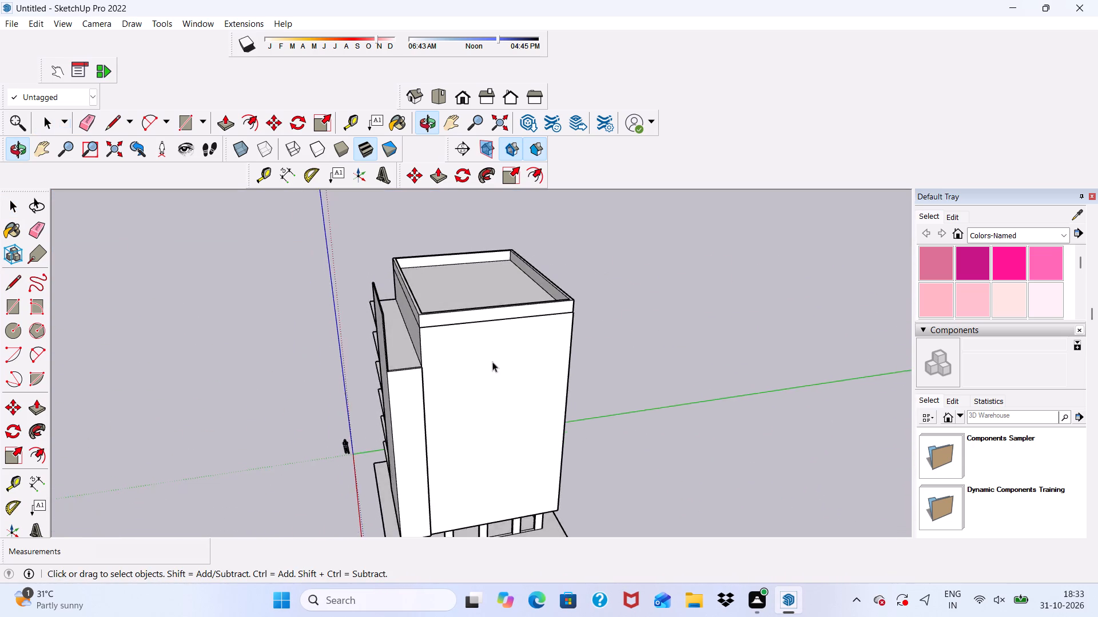
pyautogui.scroll(11, 530, 348)
pyautogui.scroll(-1, 279, 411)
pyautogui.scroll(14, 231, 435)
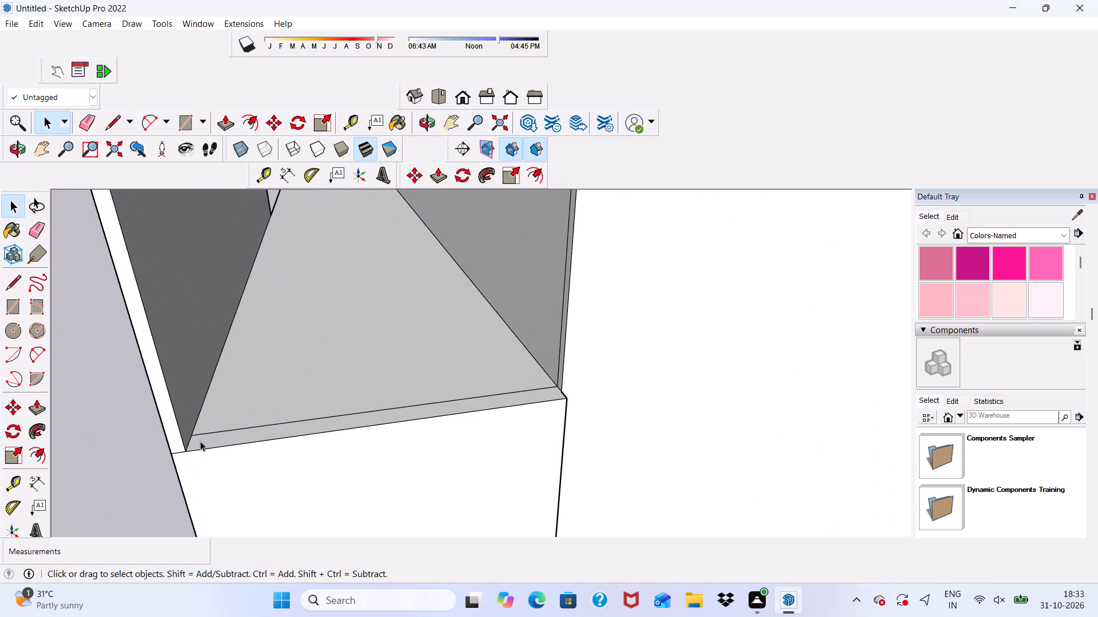
pyautogui.click(200, 441)
pyautogui.click(223, 123)
pyautogui.scroll(-5, 237, 174)
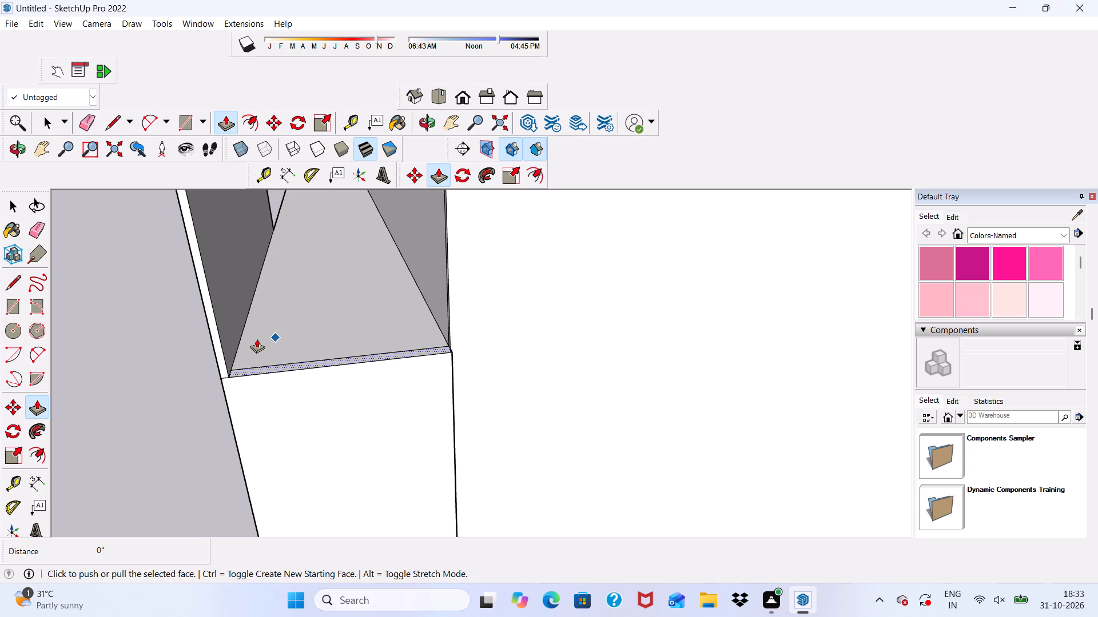
pyautogui.scroll(-4, 237, 384)
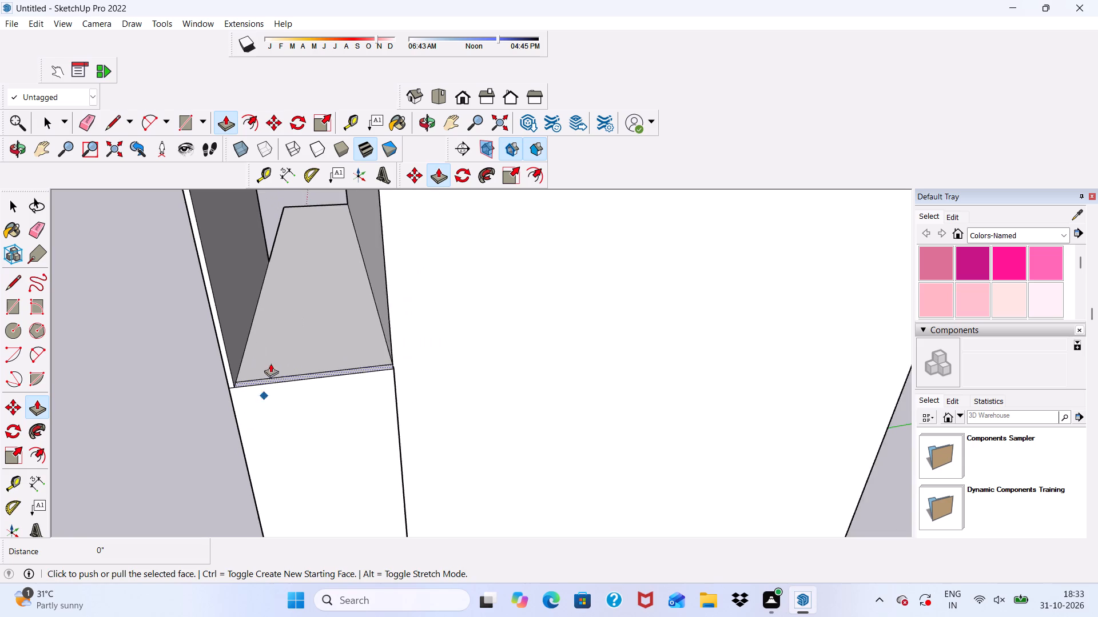
pyautogui.scroll(11, 274, 345)
pyautogui.click(218, 413)
pyautogui.scroll(-7, 210, 351)
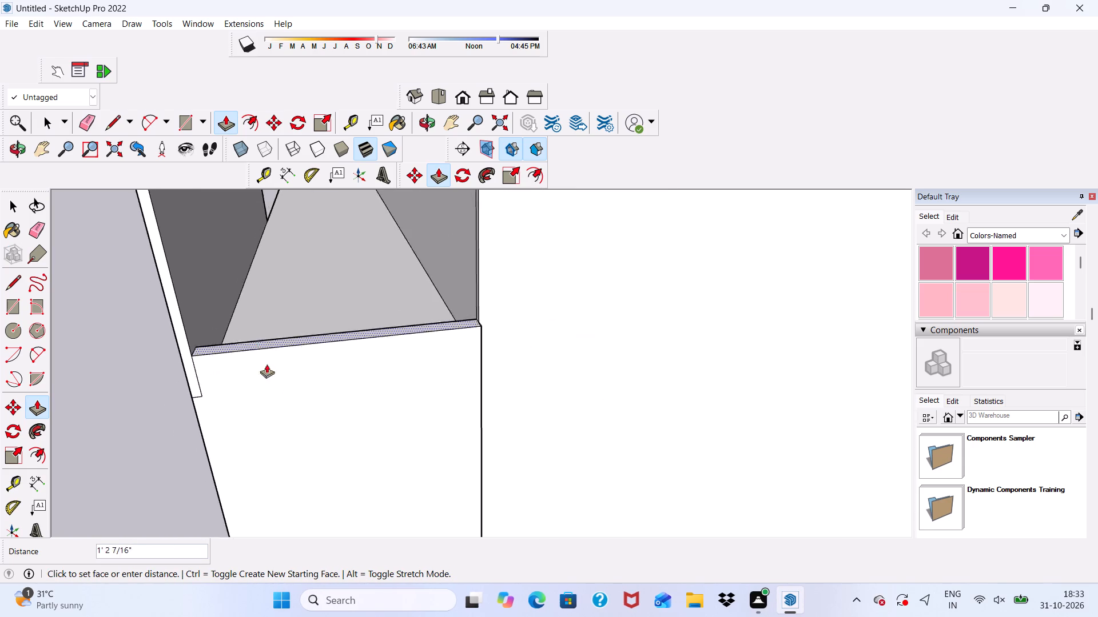
pyautogui.scroll(-7, 266, 364)
pyautogui.scroll(-4, 312, 328)
pyautogui.scroll(-5, 261, 296)
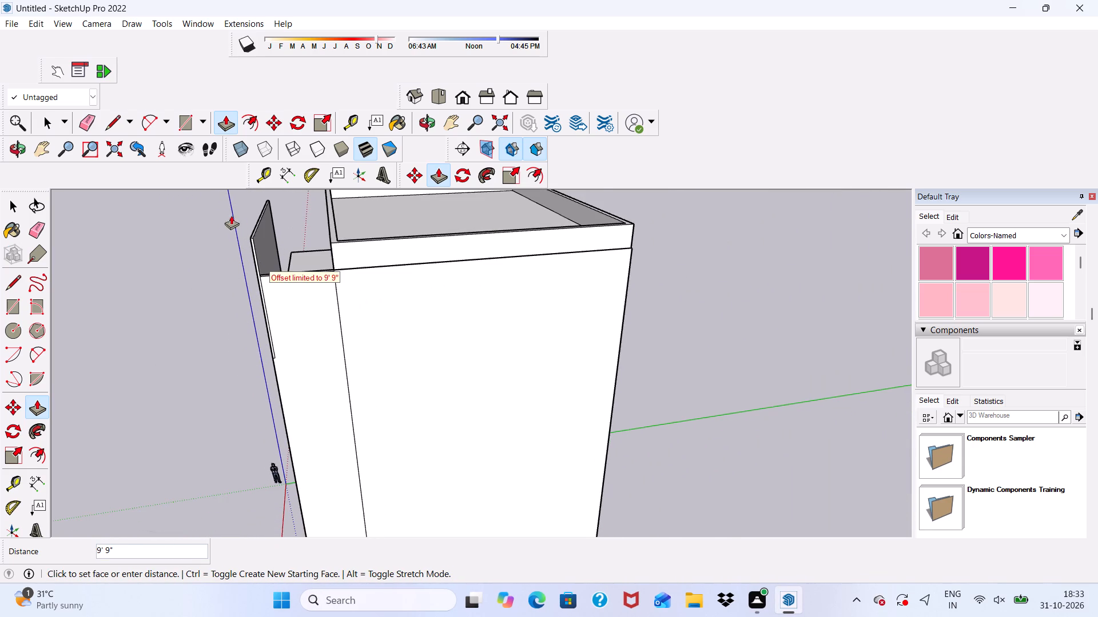
pyautogui.scroll(12, 240, 217)
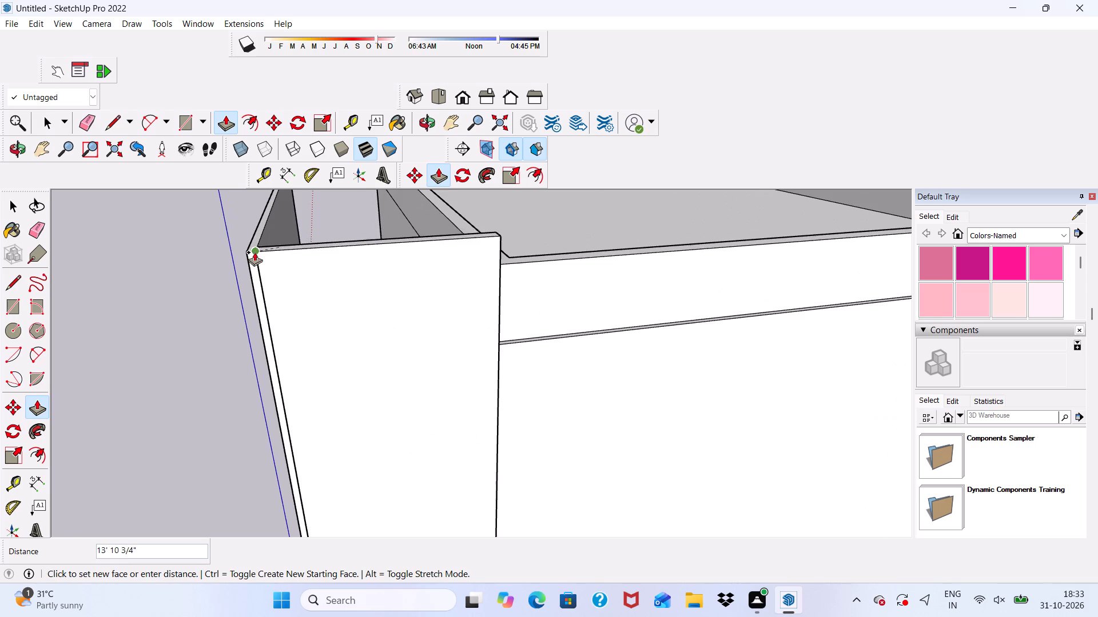
pyautogui.scroll(3, 254, 252)
pyautogui.click(254, 252)
# Pull the roof parapet's side face out 3" to align with the thickened wall below it.
pyautogui.scroll(-5, 258, 267)
pyautogui.moveTo(339, 374); pyautogui.dragTo(430, 347, button='middle')
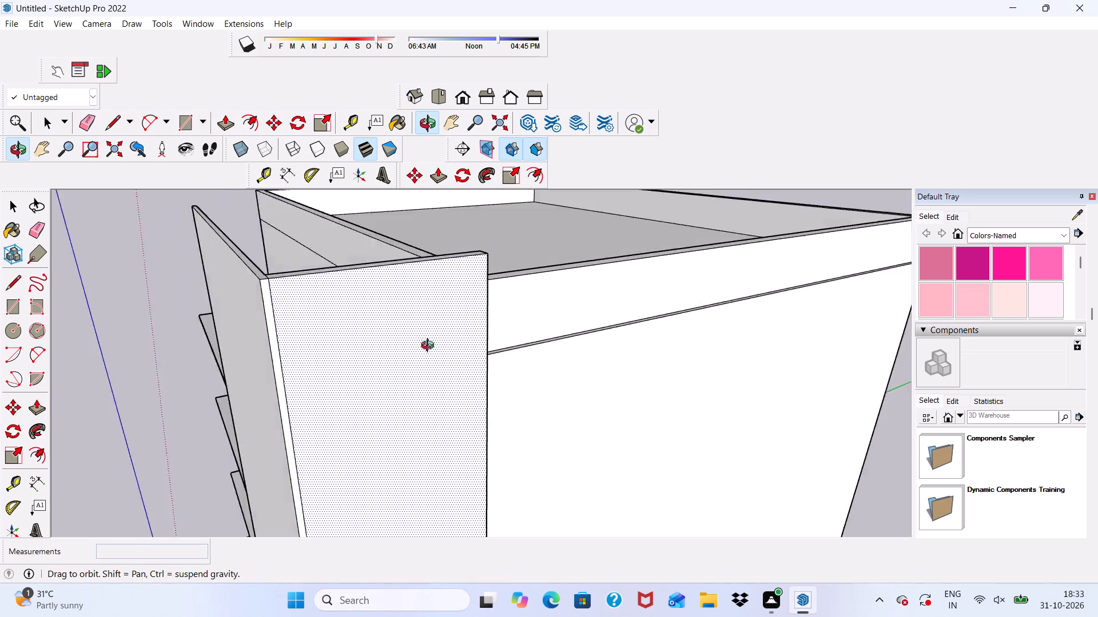
pyautogui.moveTo(430, 347); pyautogui.dragTo(361, 338, button='middle')
pyautogui.scroll(6, 328, 376)
pyautogui.press('space')
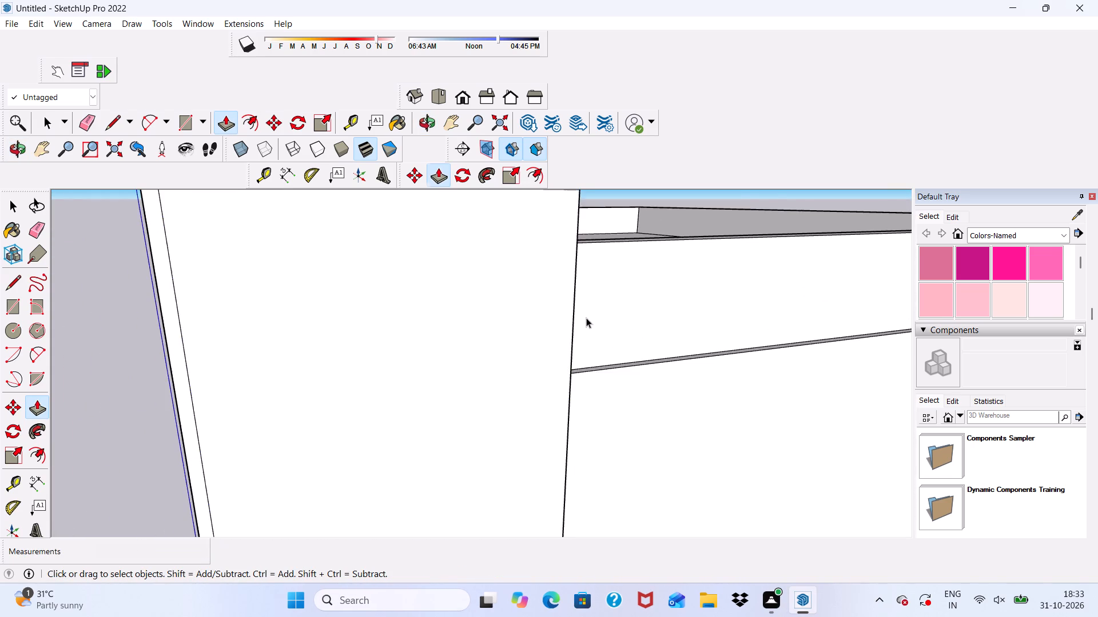
pyautogui.scroll(3, 586, 318)
pyautogui.click(586, 318)
pyautogui.scroll(-1, 334, 243)
pyautogui.click(230, 127)
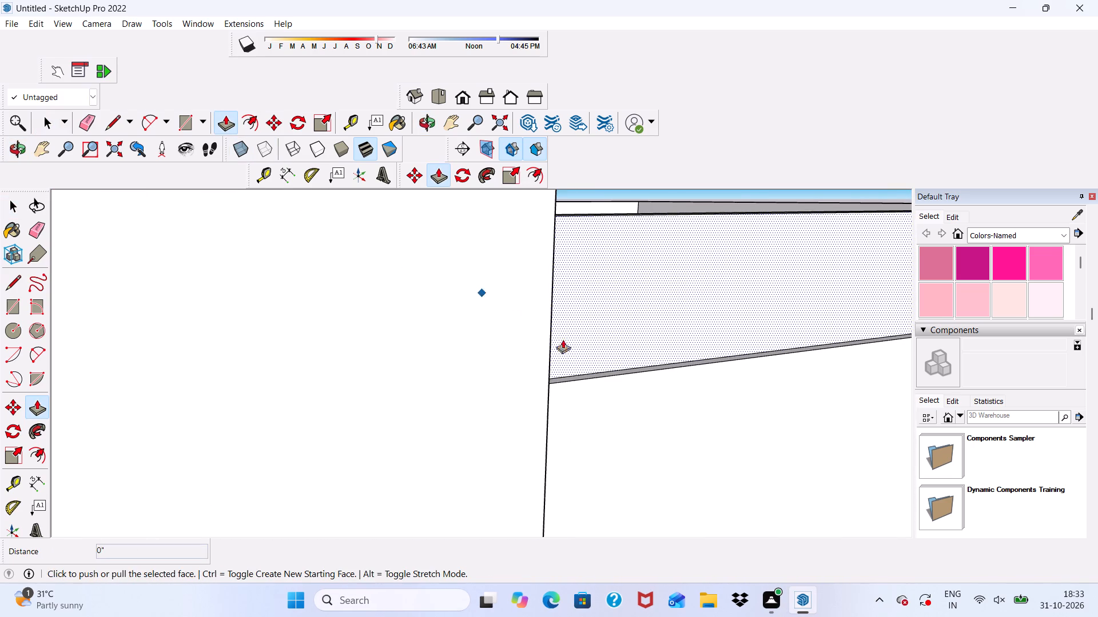
pyautogui.click(615, 300)
pyautogui.click(554, 410)
pyautogui.scroll(-6, 394, 328)
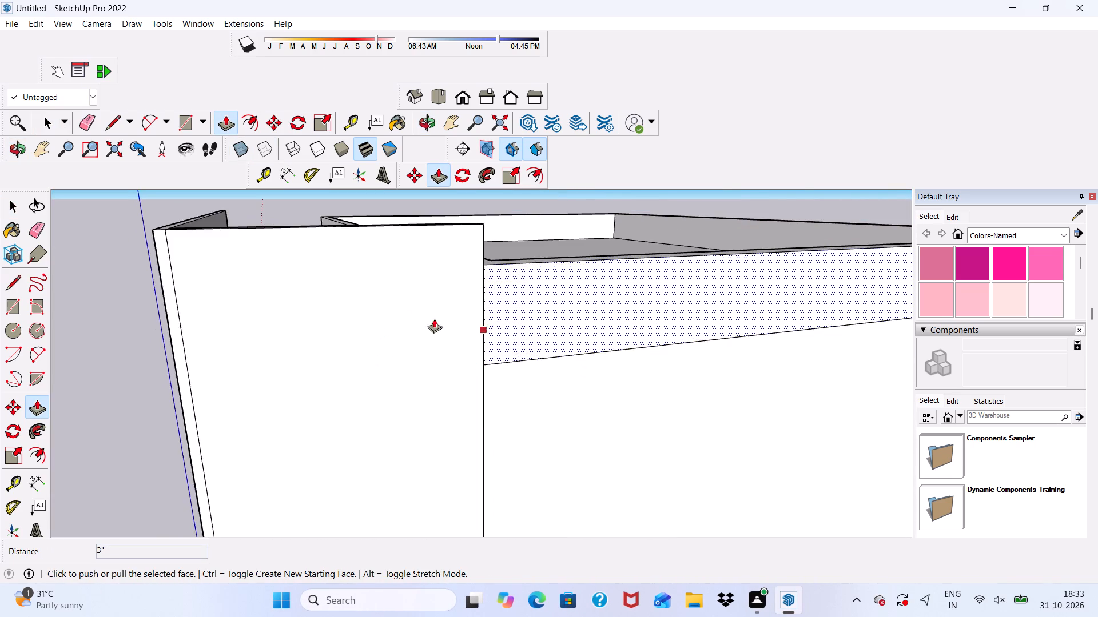
# Examine the building's front walls, projecting slabs, raised corner and roof parapet from several angles.
pyautogui.scroll(-6, 285, 335)
pyautogui.moveTo(264, 382); pyautogui.dragTo(544, 406, button='middle')
pyautogui.scroll(-6, 549, 324)
pyautogui.moveTo(559, 366); pyautogui.dragTo(558, 362, button='middle')
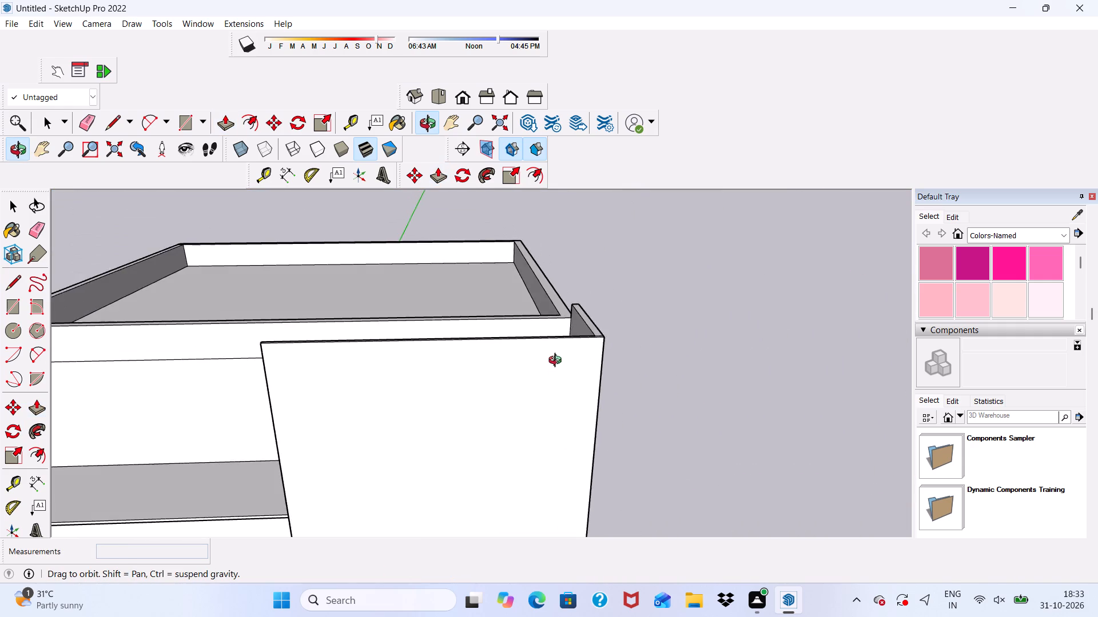
pyautogui.moveTo(558, 362); pyautogui.dragTo(480, 346, button='middle')
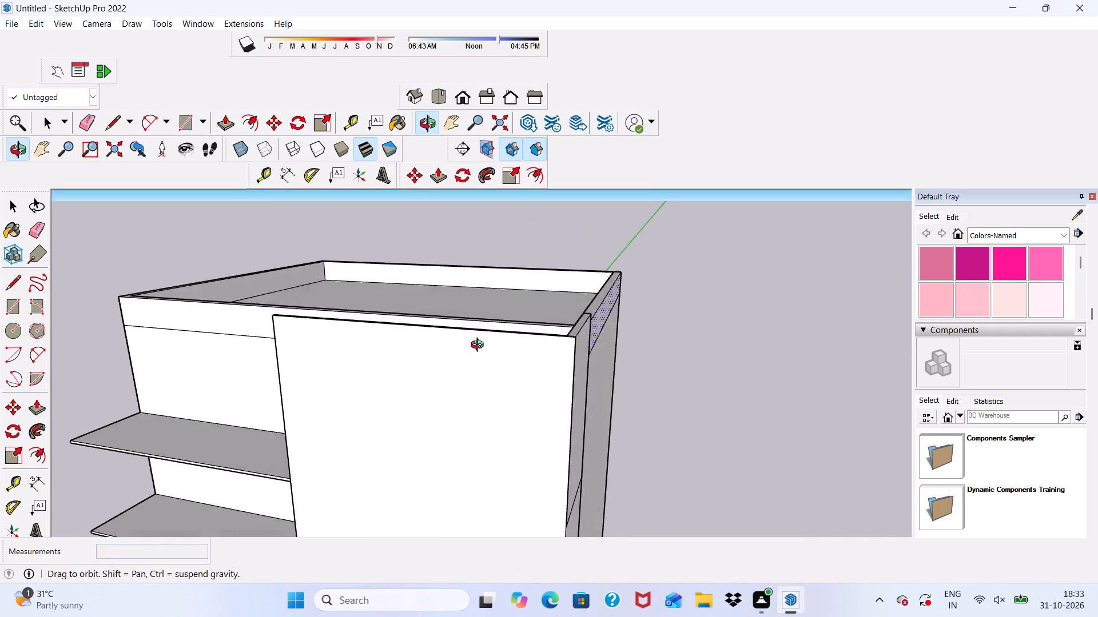
pyautogui.moveTo(480, 346); pyautogui.dragTo(506, 335, button='middle')
pyautogui.scroll(-4, 515, 312)
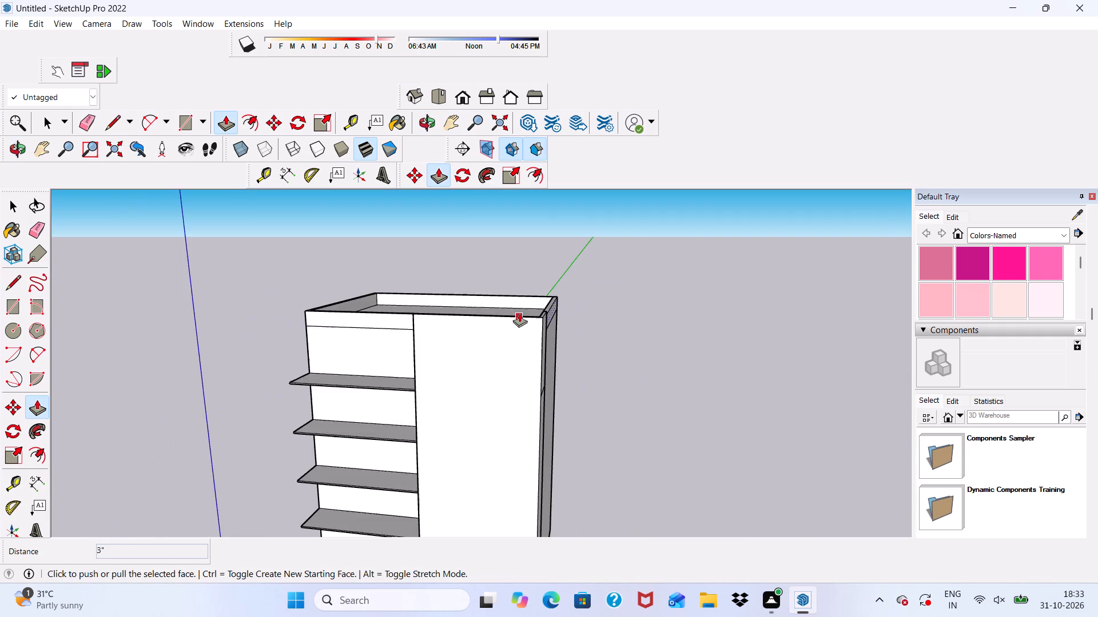
pyautogui.scroll(-7, 519, 313)
pyautogui.moveTo(520, 371); pyautogui.dragTo(527, 298, button='middle')
pyautogui.press('space')
pyautogui.scroll(6, 504, 293)
pyautogui.scroll(-1, 490, 336)
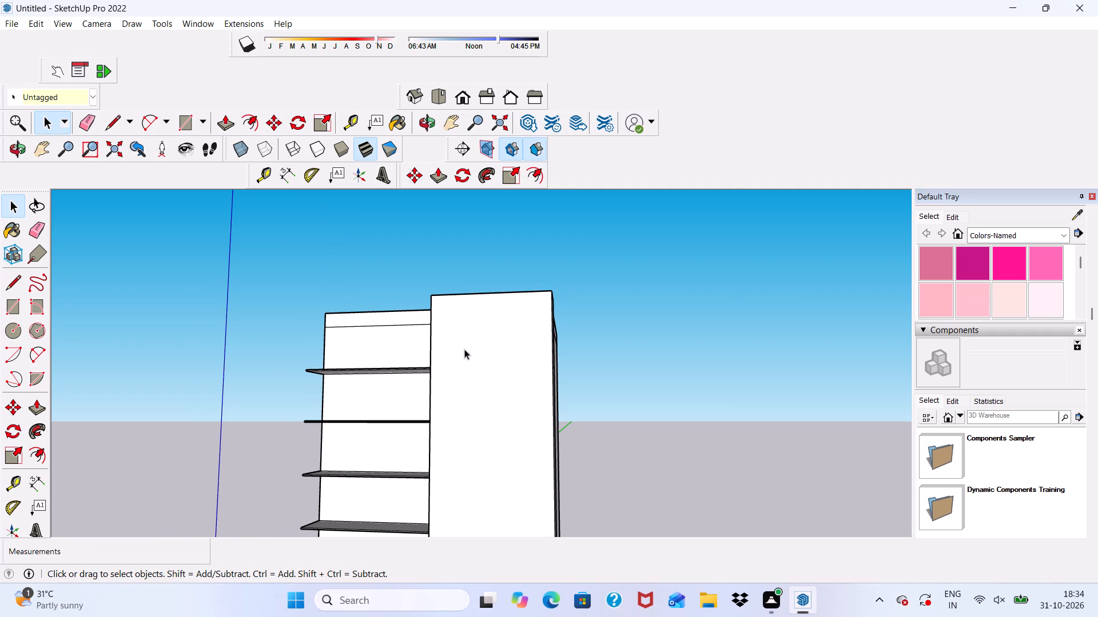
pyautogui.scroll(-5, 464, 349)
pyautogui.moveTo(467, 344); pyautogui.dragTo(494, 412, button='middle')
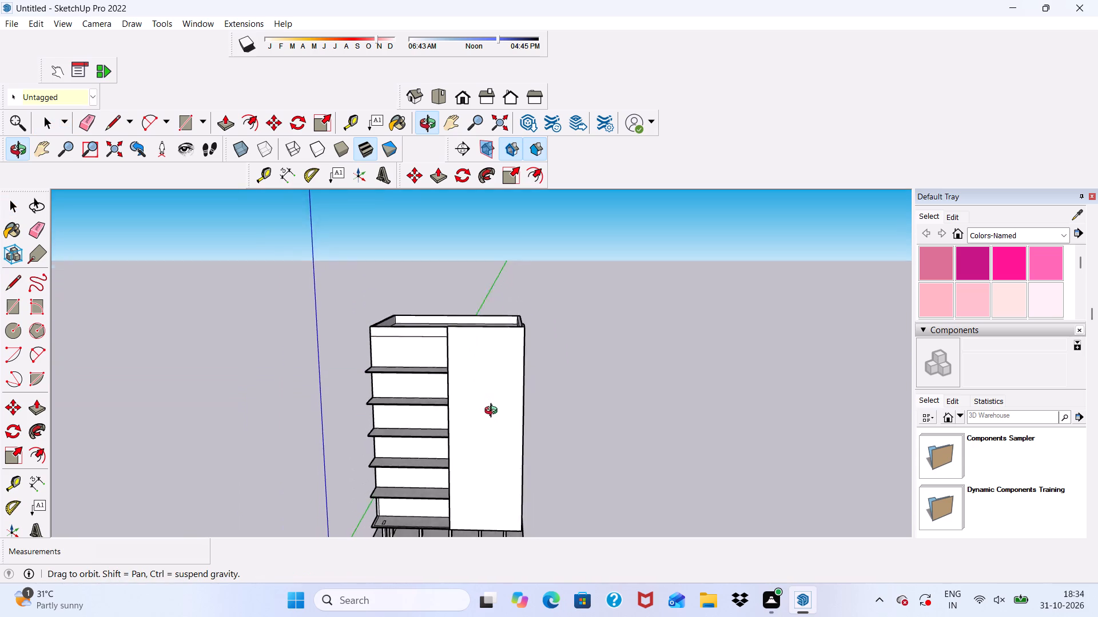
pyautogui.moveTo(494, 412); pyautogui.dragTo(496, 432, button='middle')
pyautogui.scroll(5, 464, 395)
pyautogui.scroll(-2, 414, 348)
pyautogui.moveTo(399, 303); pyautogui.dragTo(424, 291, button='middle')
pyautogui.moveTo(395, 358); pyautogui.dragTo(392, 308, button='middle')
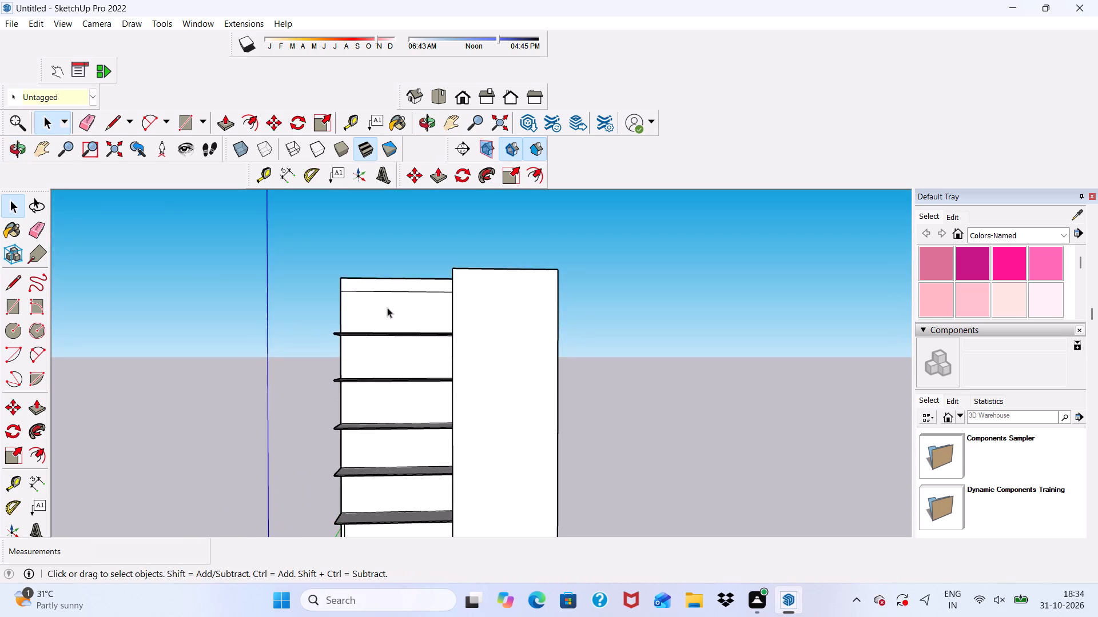
# Draw a rectangle about 36' by 29' over the roof parapet, from its rear outer corner to a point along its front edge.
pyautogui.scroll(10, 387, 307)
pyautogui.moveTo(399, 275); pyautogui.dragTo(432, 379, button='middle')
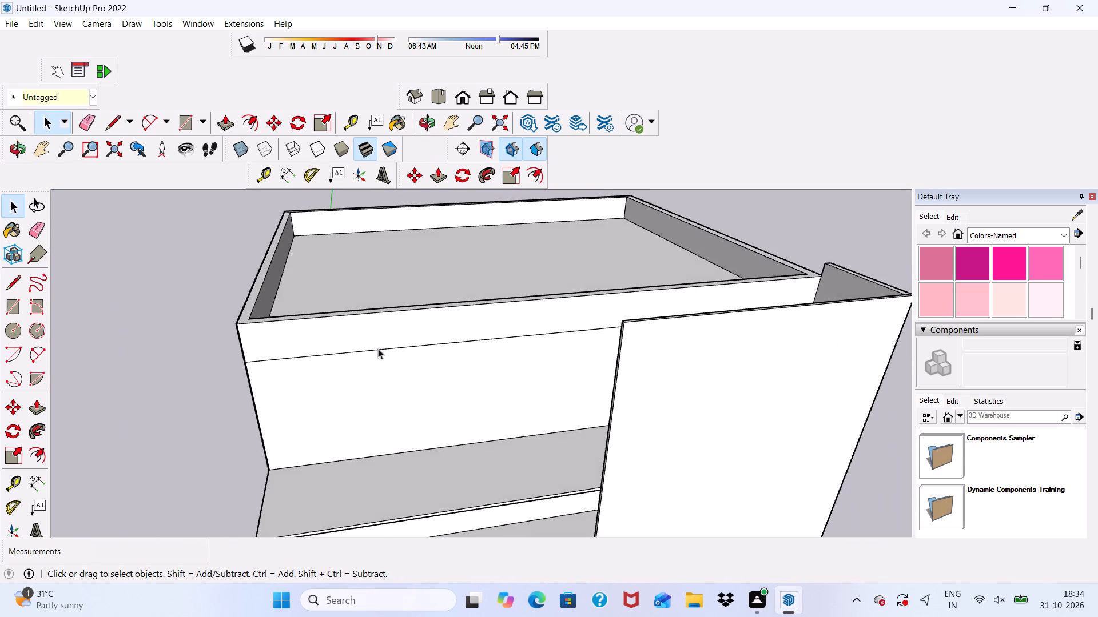
pyautogui.scroll(-4, 371, 348)
pyautogui.click(186, 122)
pyautogui.scroll(-4, 234, 229)
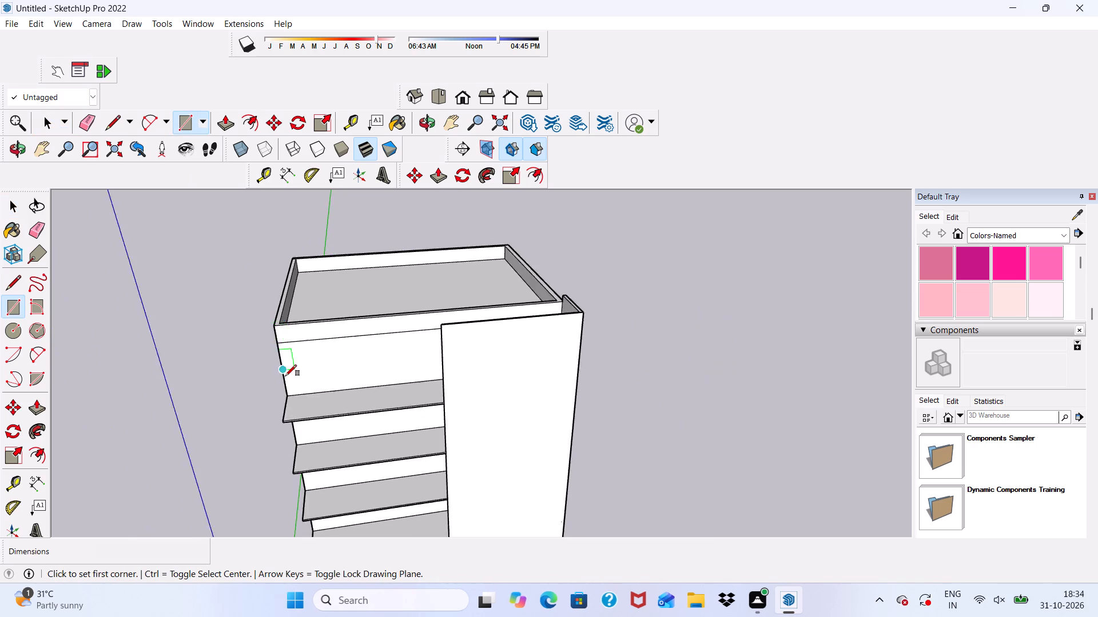
pyautogui.scroll(10, 285, 271)
pyautogui.scroll(16, 293, 250)
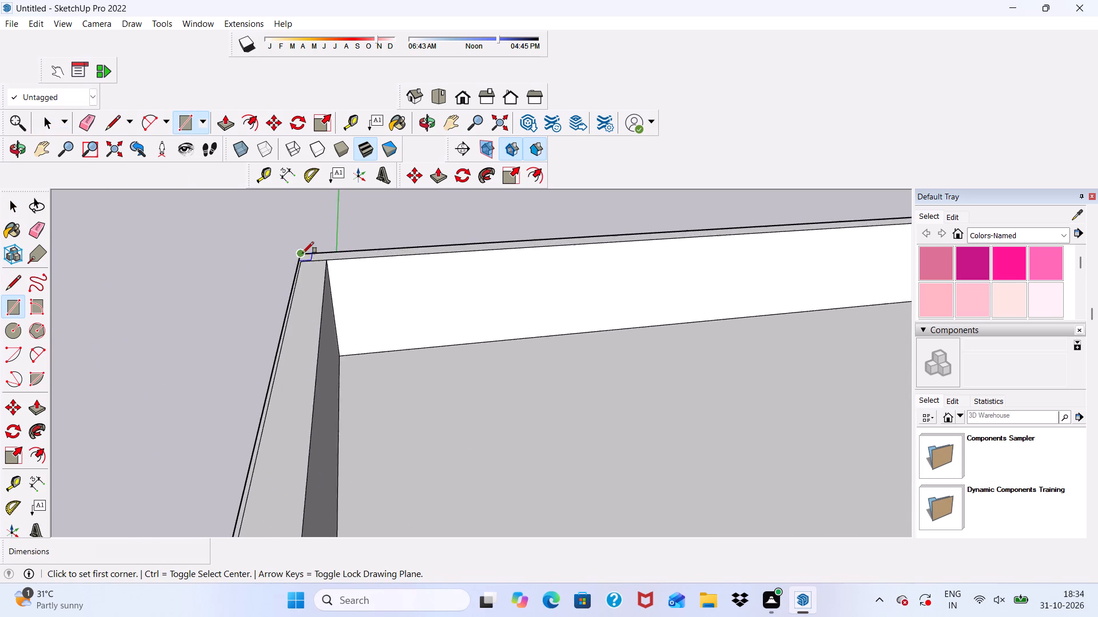
pyautogui.scroll(5, 303, 253)
pyautogui.click(287, 258)
pyautogui.scroll(-2, 344, 294)
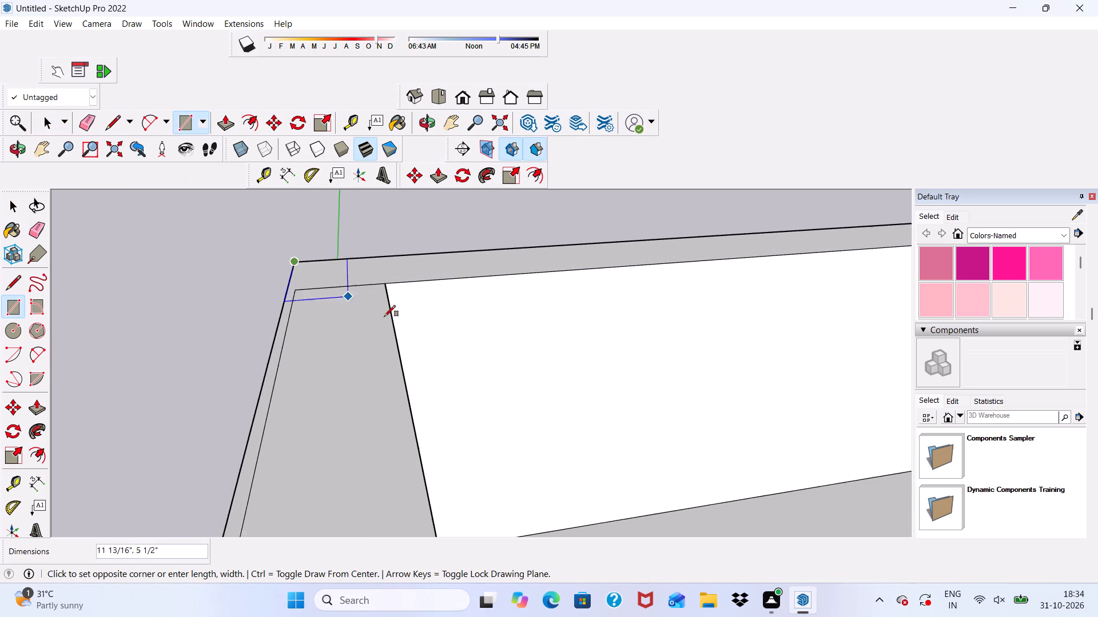
pyautogui.scroll(-2, 384, 316)
pyautogui.scroll(-20, 257, 281)
pyautogui.scroll(-7, 257, 281)
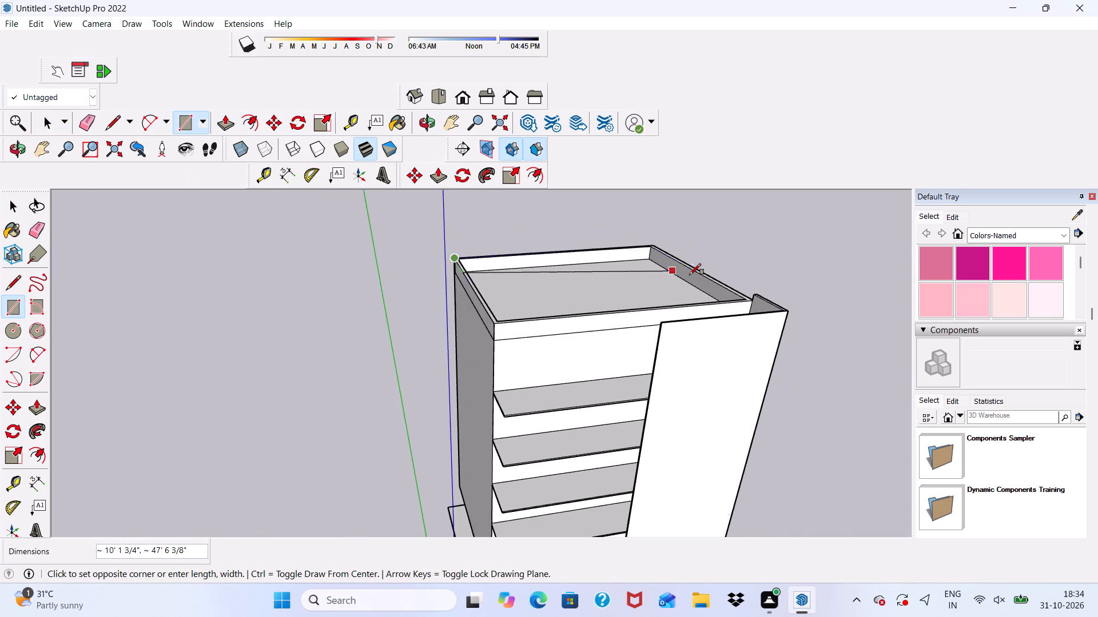
pyautogui.scroll(9, 766, 312)
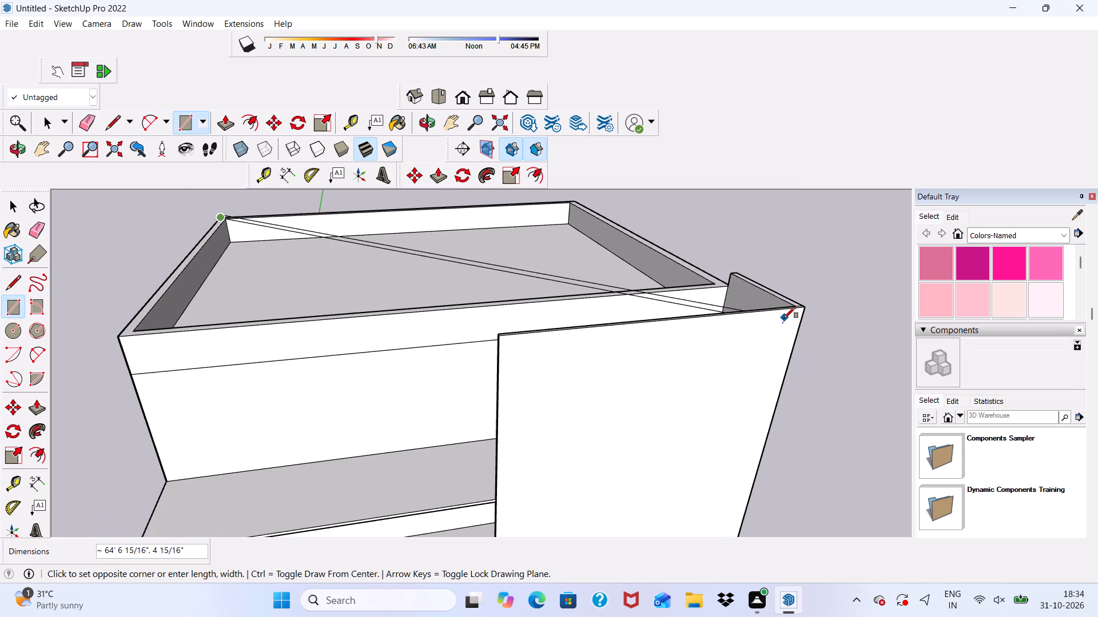
pyautogui.scroll(3, 792, 286)
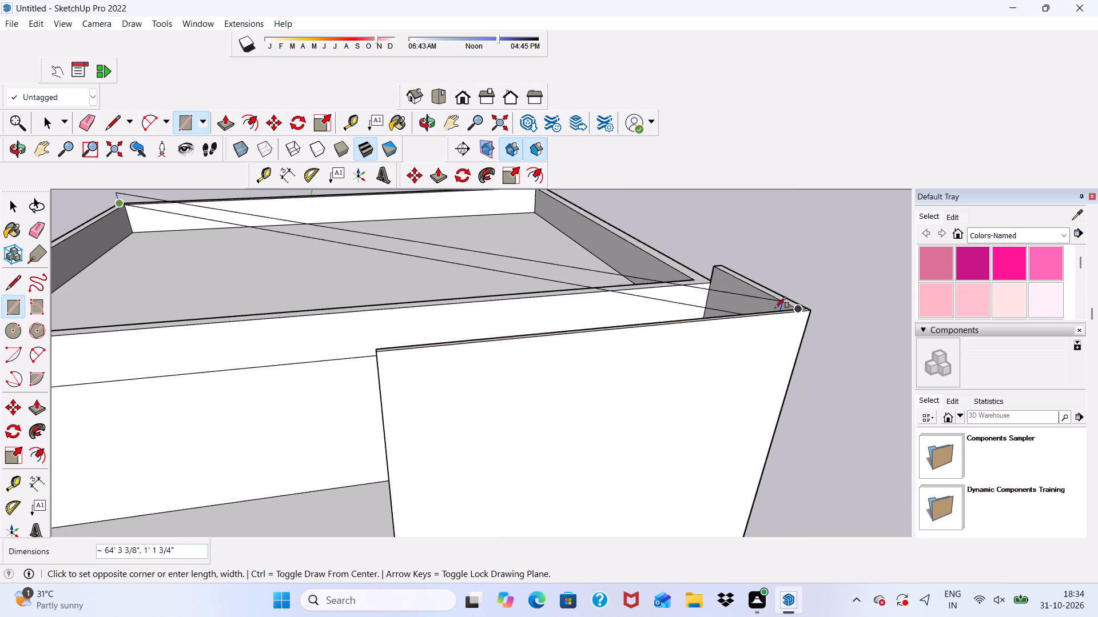
pyautogui.scroll(-6, 675, 273)
pyautogui.scroll(-2, 767, 247)
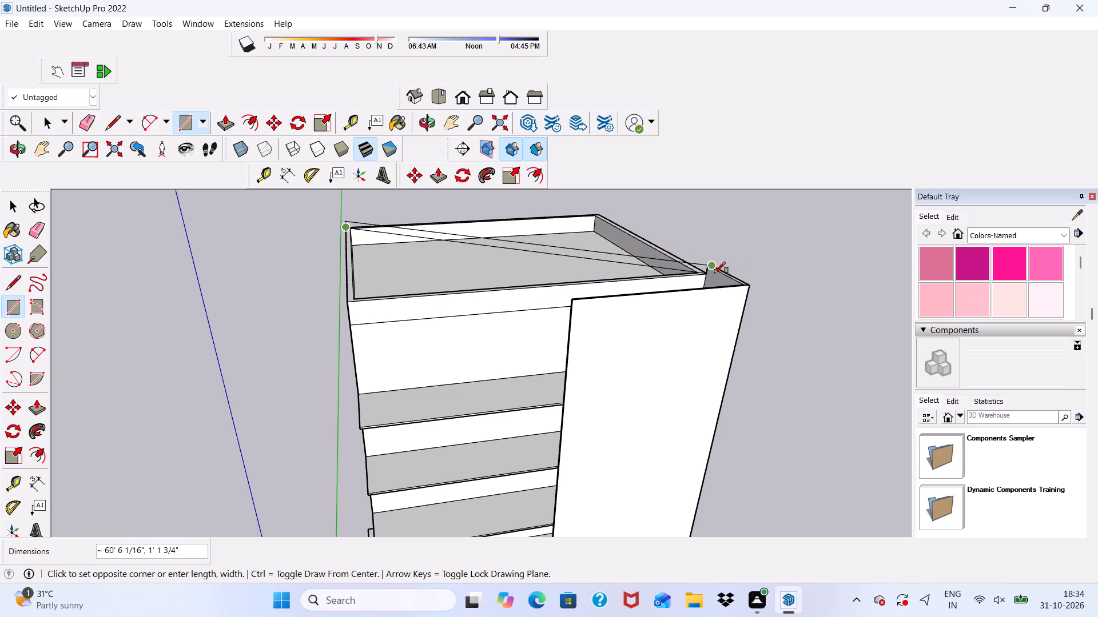
pyautogui.scroll(3, 576, 290)
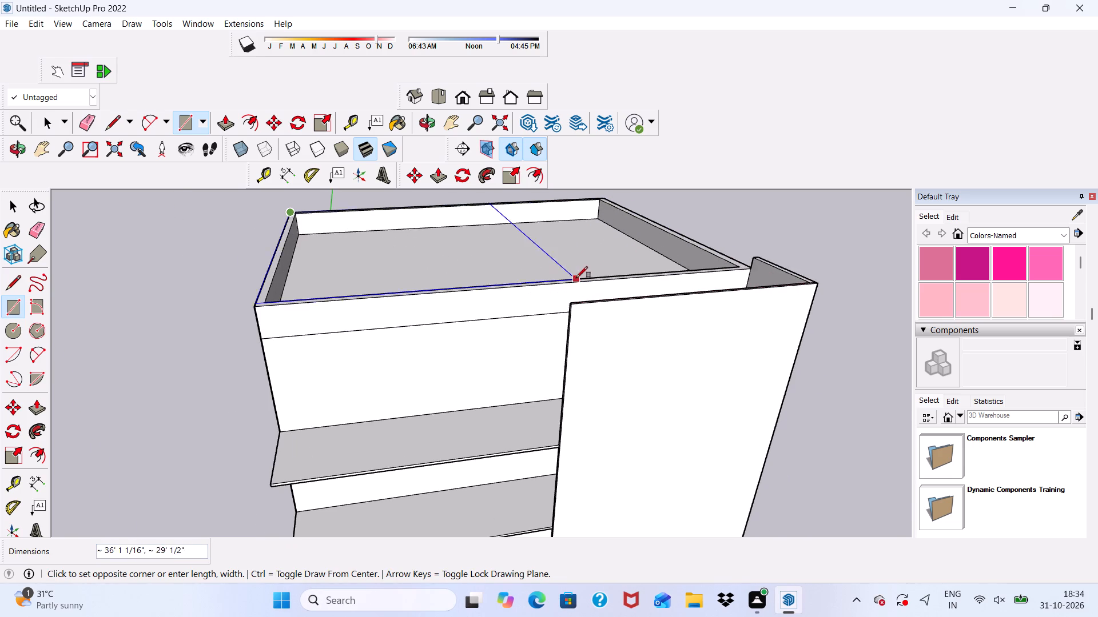
pyautogui.scroll(5, 576, 278)
pyautogui.scroll(-1, 576, 278)
pyautogui.scroll(4, 598, 281)
pyautogui.click(597, 279)
pyautogui.scroll(-3, 551, 273)
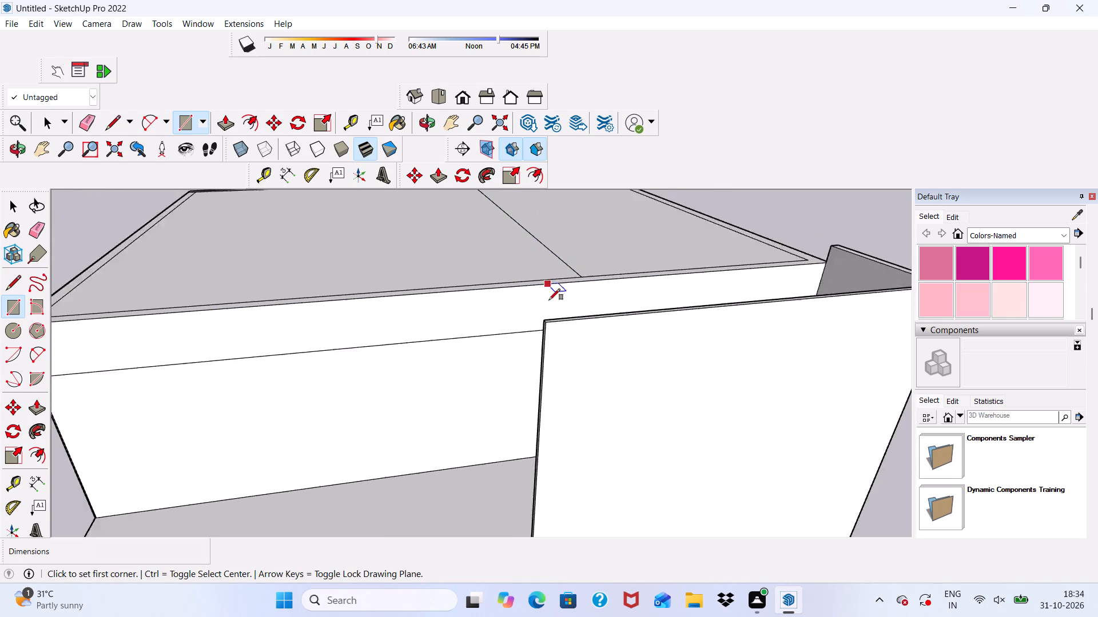
# Examine the covered roof, the tall front wall, and the projecting slabs down to the lowest floor from several angles.
pyautogui.scroll(-8, 549, 300)
pyautogui.moveTo(552, 301); pyautogui.dragTo(547, 324, button='middle')
pyautogui.scroll(-4, 542, 262)
pyautogui.moveTo(552, 321); pyautogui.dragTo(548, 302, button='middle')
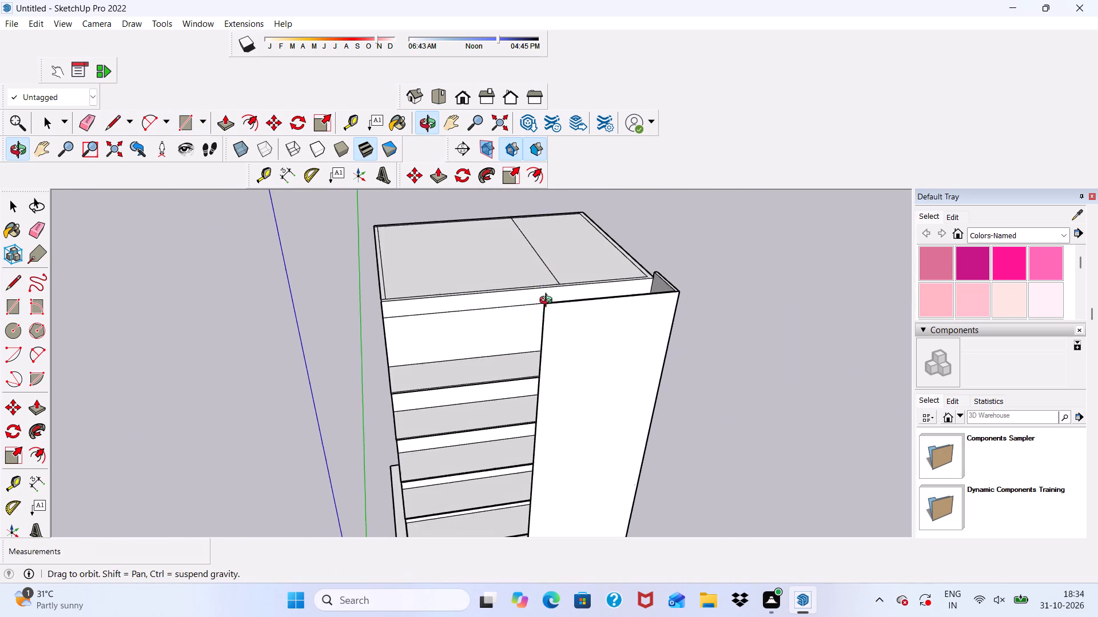
pyautogui.moveTo(548, 302); pyautogui.dragTo(543, 269, button='middle')
pyautogui.press('space')
pyautogui.scroll(4, 543, 229)
pyautogui.scroll(-2, 542, 233)
pyautogui.moveTo(544, 245); pyautogui.dragTo(543, 212, button='middle')
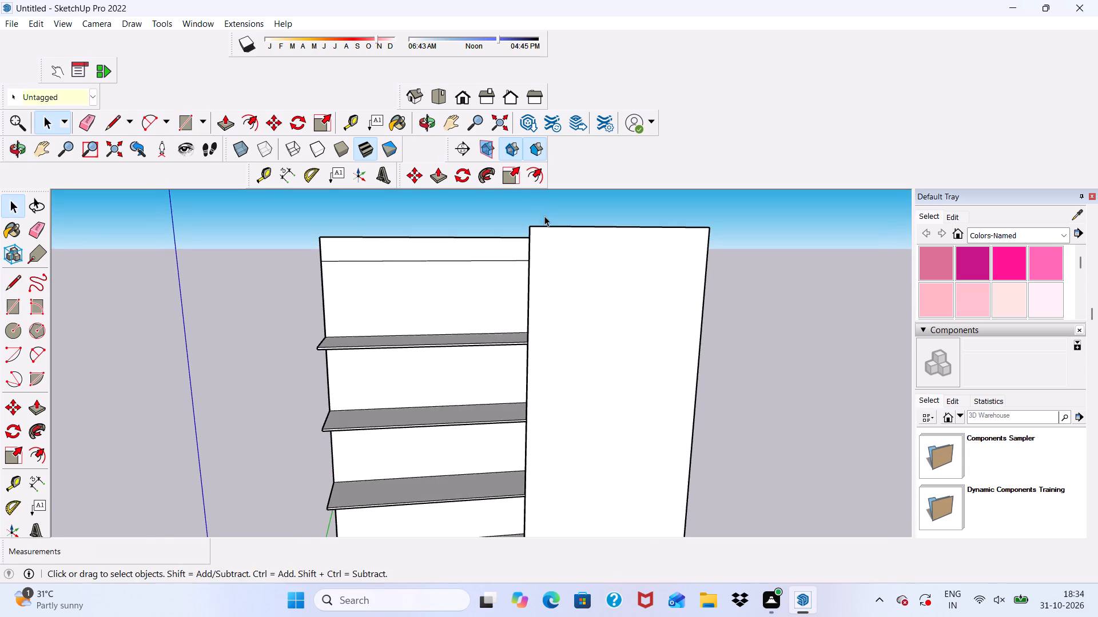
pyautogui.moveTo(546, 217); pyautogui.dragTo(372, 319, button='middle')
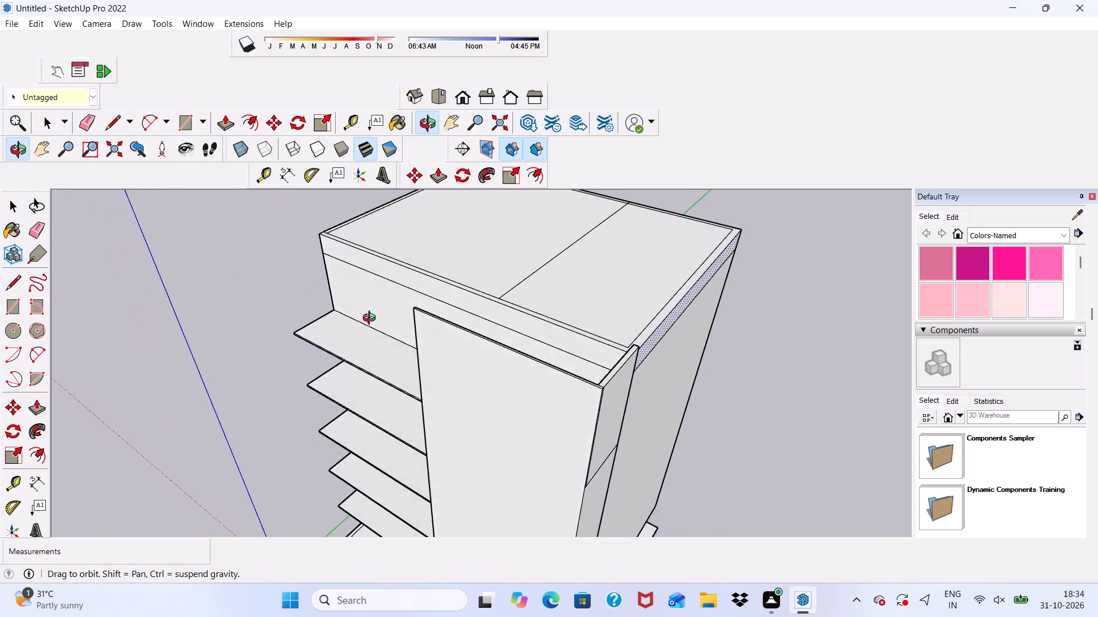
pyautogui.moveTo(372, 319); pyautogui.dragTo(506, 282, button='middle')
pyautogui.scroll(8, 524, 266)
pyautogui.scroll(-1, 562, 266)
pyautogui.moveTo(561, 267); pyautogui.dragTo(593, 205, button='middle')
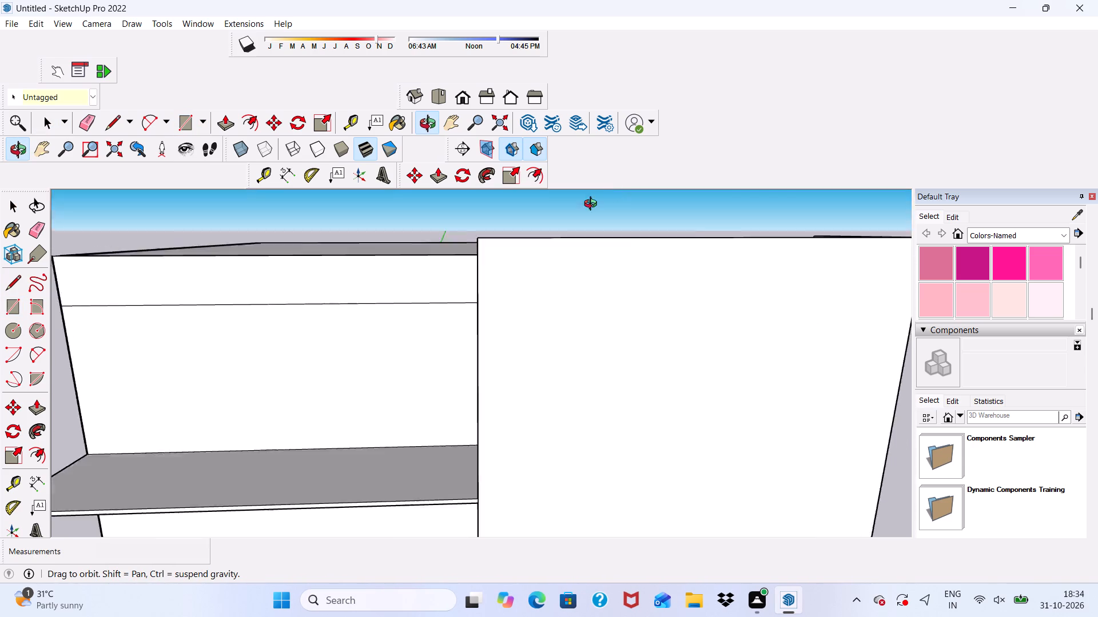
pyautogui.moveTo(593, 205); pyautogui.dragTo(566, 223, button='middle')
pyautogui.scroll(-6, 519, 221)
pyautogui.moveTo(531, 293); pyautogui.dragTo(523, 227, button='middle')
pyautogui.scroll(8, 171, 244)
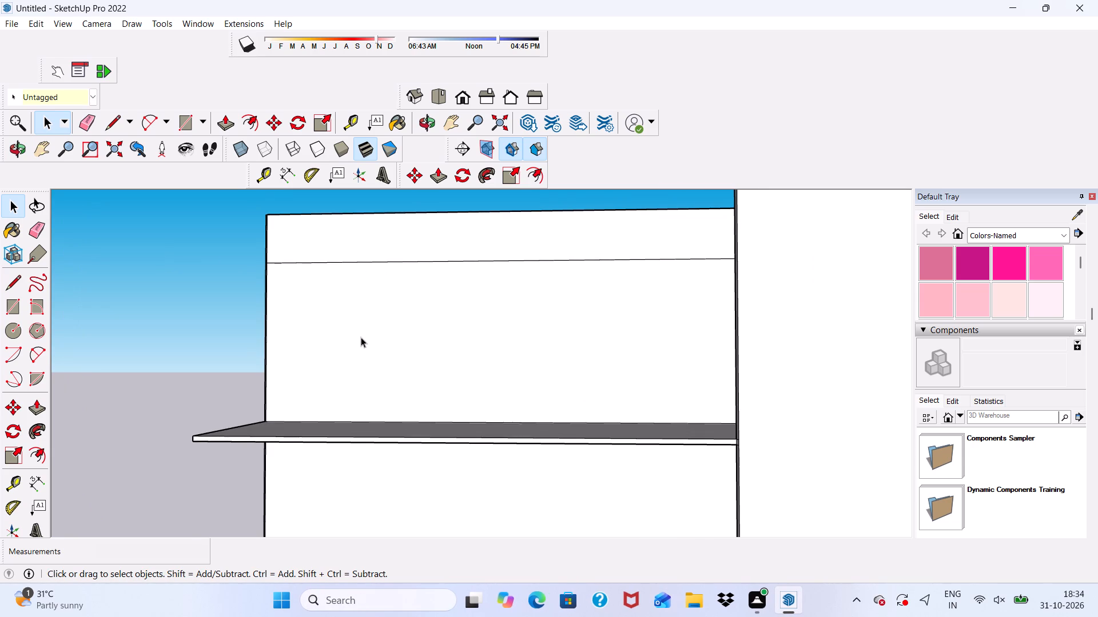
pyautogui.scroll(-3, 339, 267)
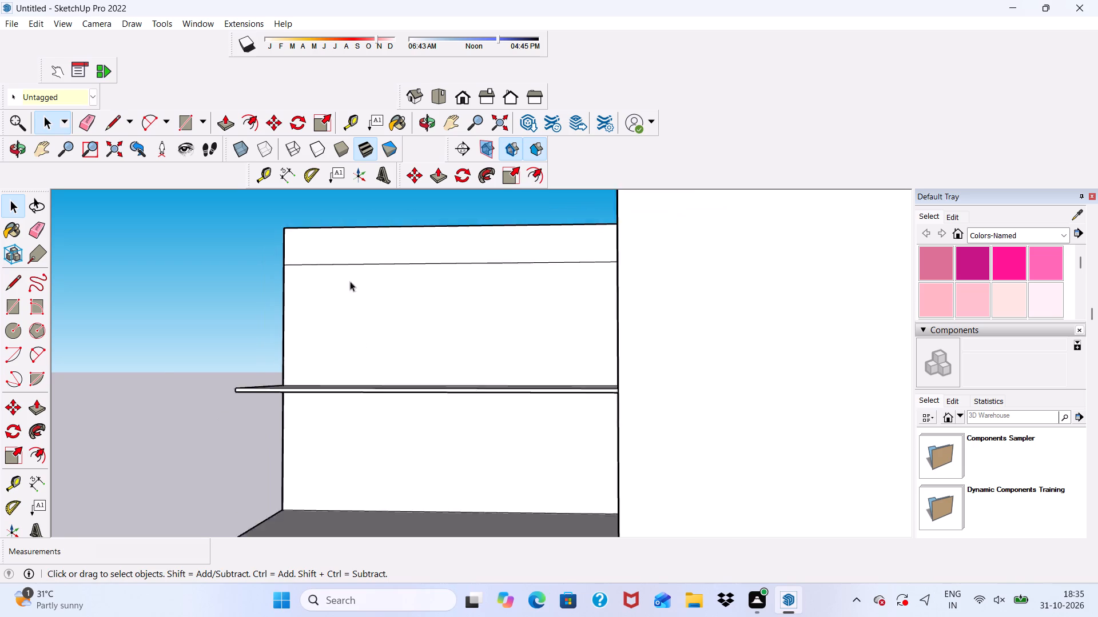
pyautogui.scroll(-13, 350, 281)
pyautogui.scroll(3, 407, 416)
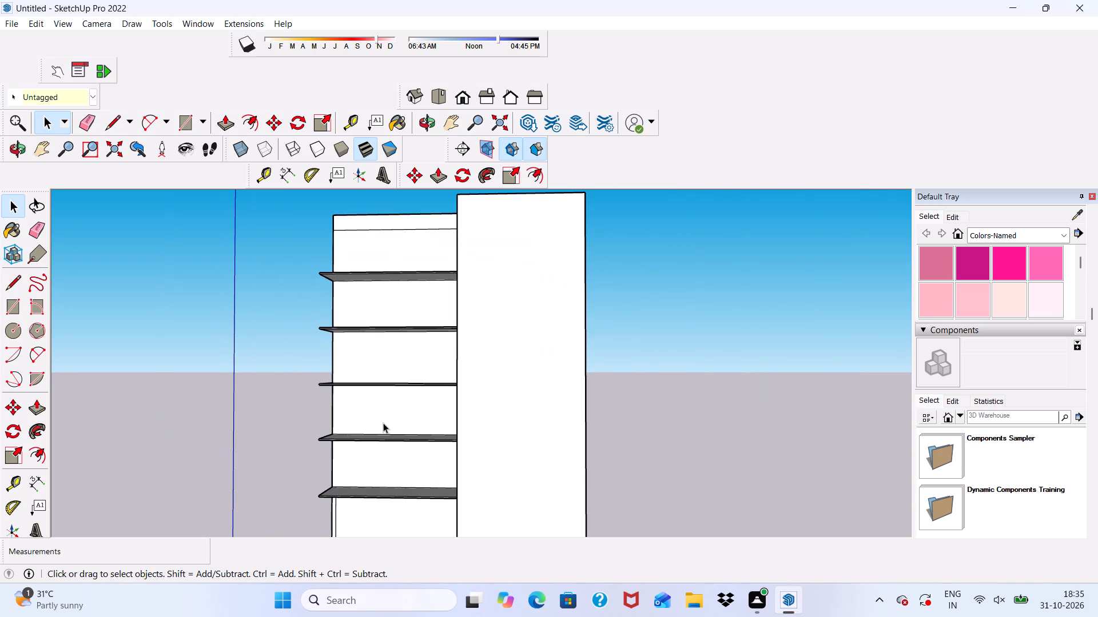
pyautogui.scroll(-5, 394, 363)
pyautogui.scroll(6, 388, 425)
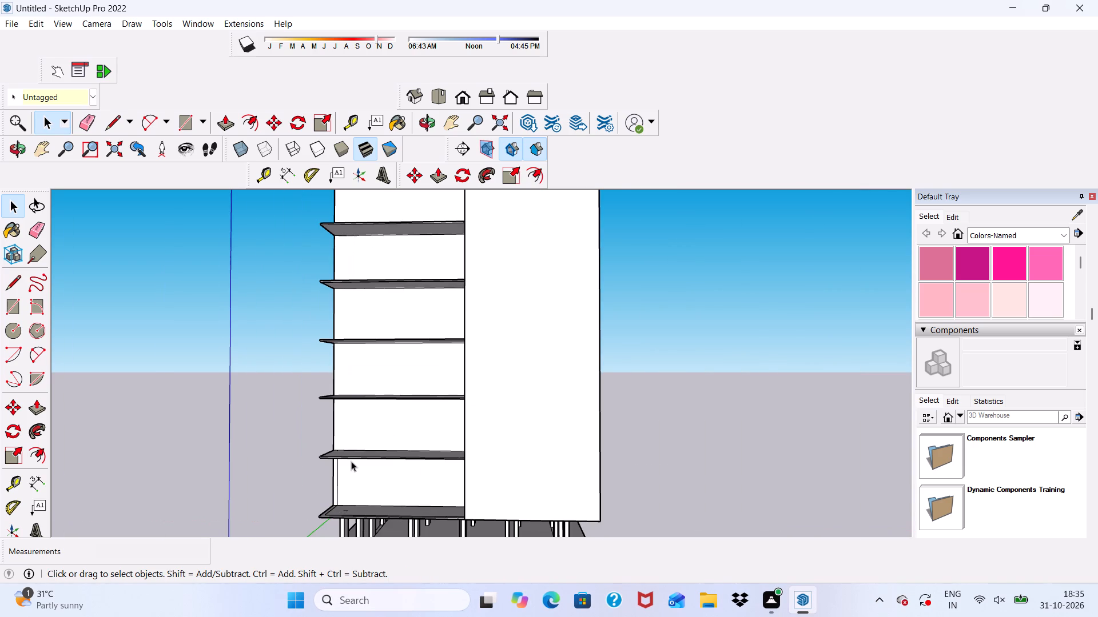
pyautogui.moveTo(351, 461); pyautogui.dragTo(431, 467, button='middle')
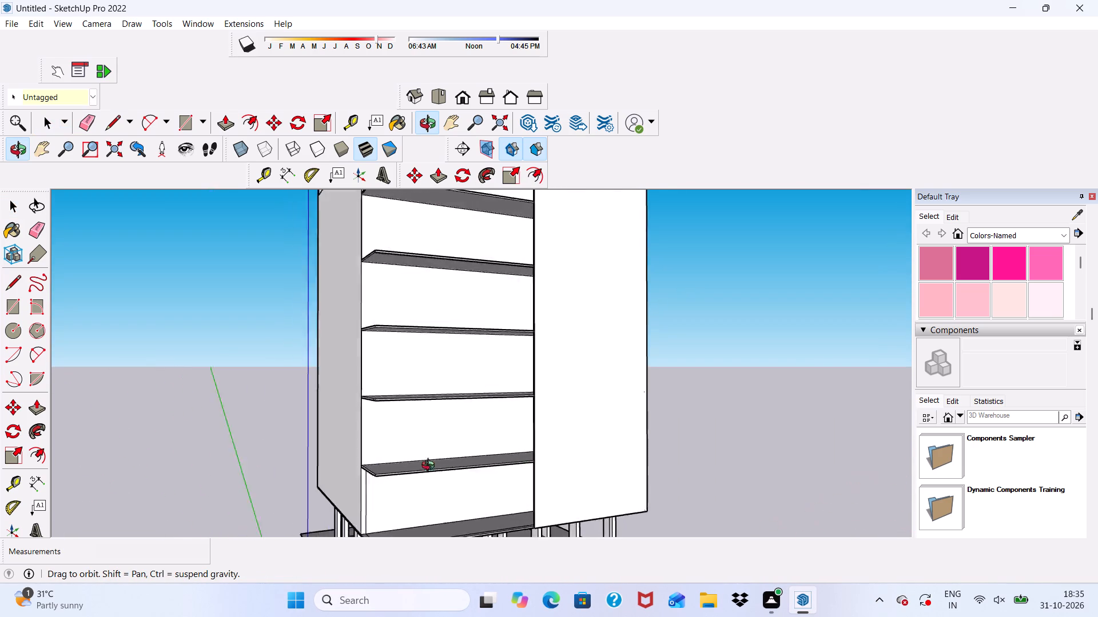
pyautogui.moveTo(431, 467); pyautogui.dragTo(369, 467, button='middle')
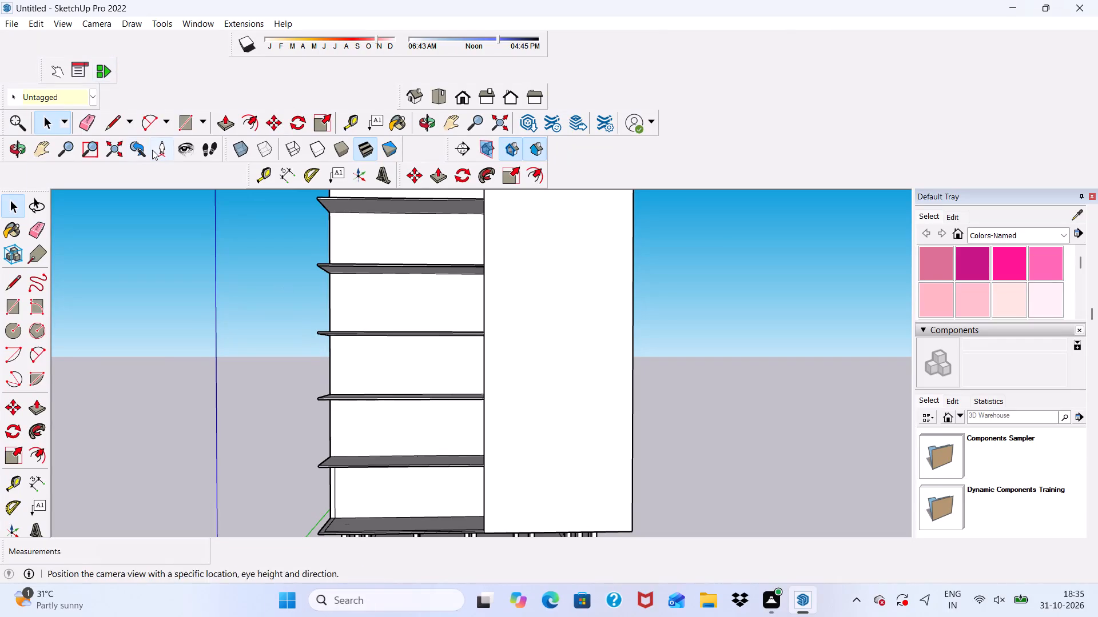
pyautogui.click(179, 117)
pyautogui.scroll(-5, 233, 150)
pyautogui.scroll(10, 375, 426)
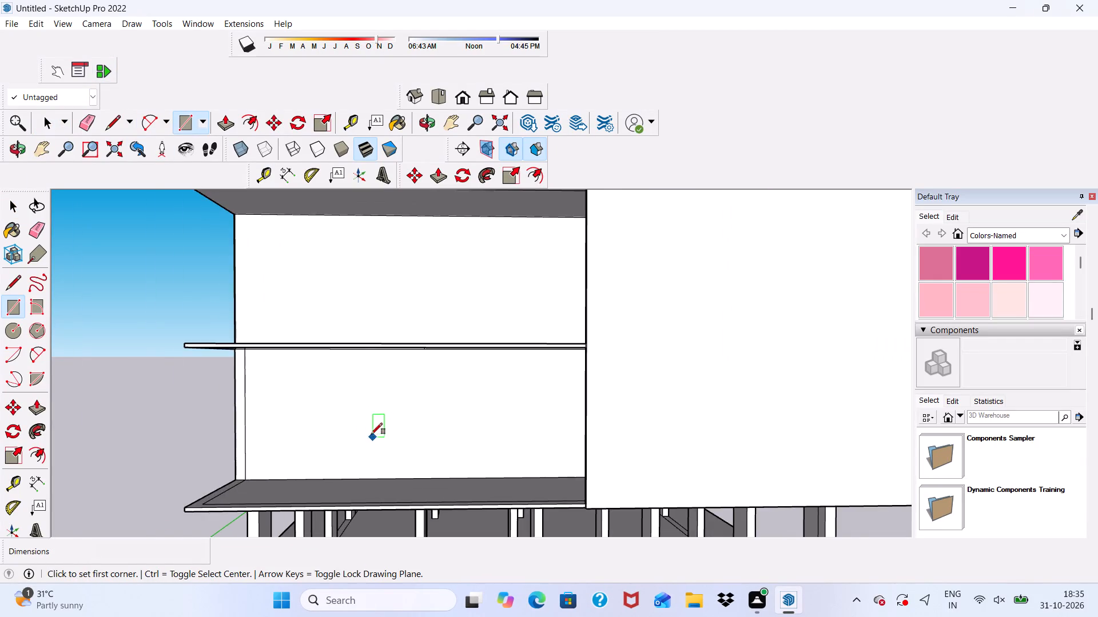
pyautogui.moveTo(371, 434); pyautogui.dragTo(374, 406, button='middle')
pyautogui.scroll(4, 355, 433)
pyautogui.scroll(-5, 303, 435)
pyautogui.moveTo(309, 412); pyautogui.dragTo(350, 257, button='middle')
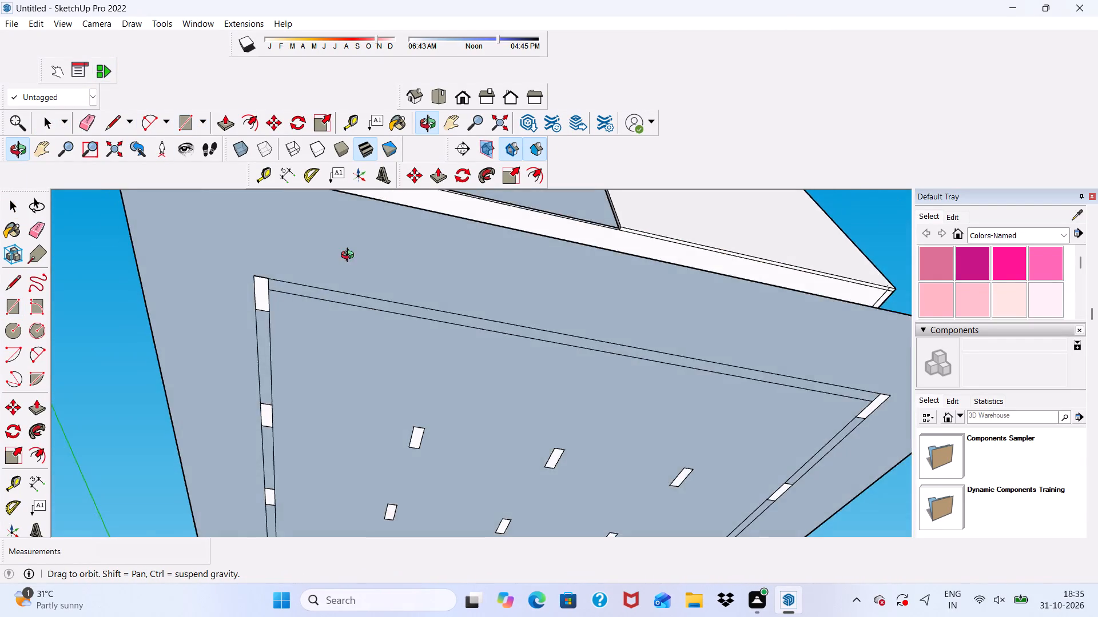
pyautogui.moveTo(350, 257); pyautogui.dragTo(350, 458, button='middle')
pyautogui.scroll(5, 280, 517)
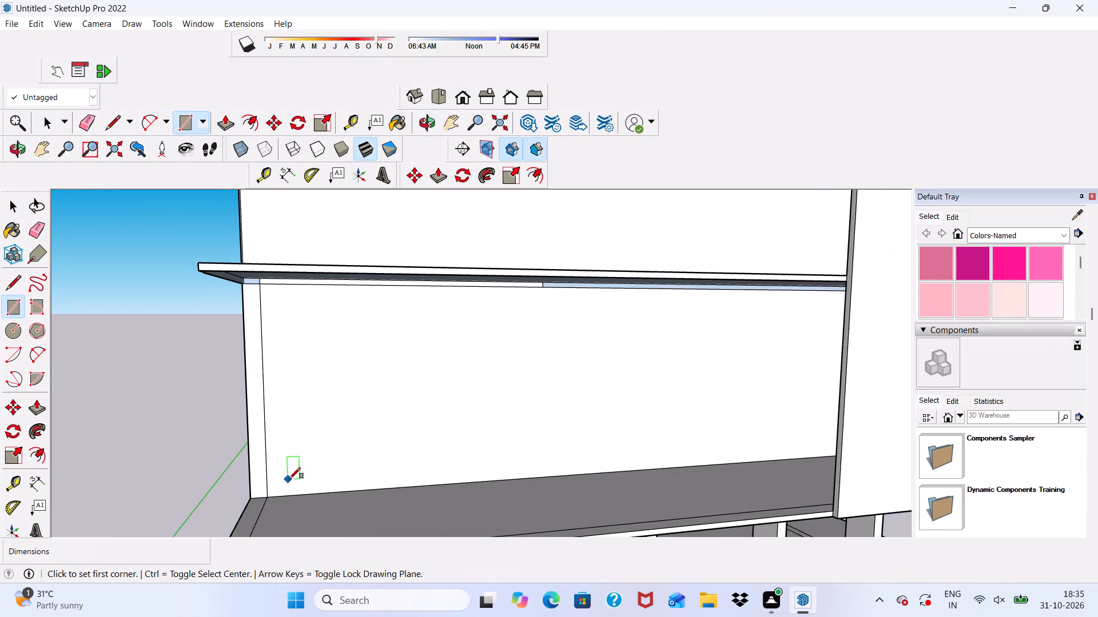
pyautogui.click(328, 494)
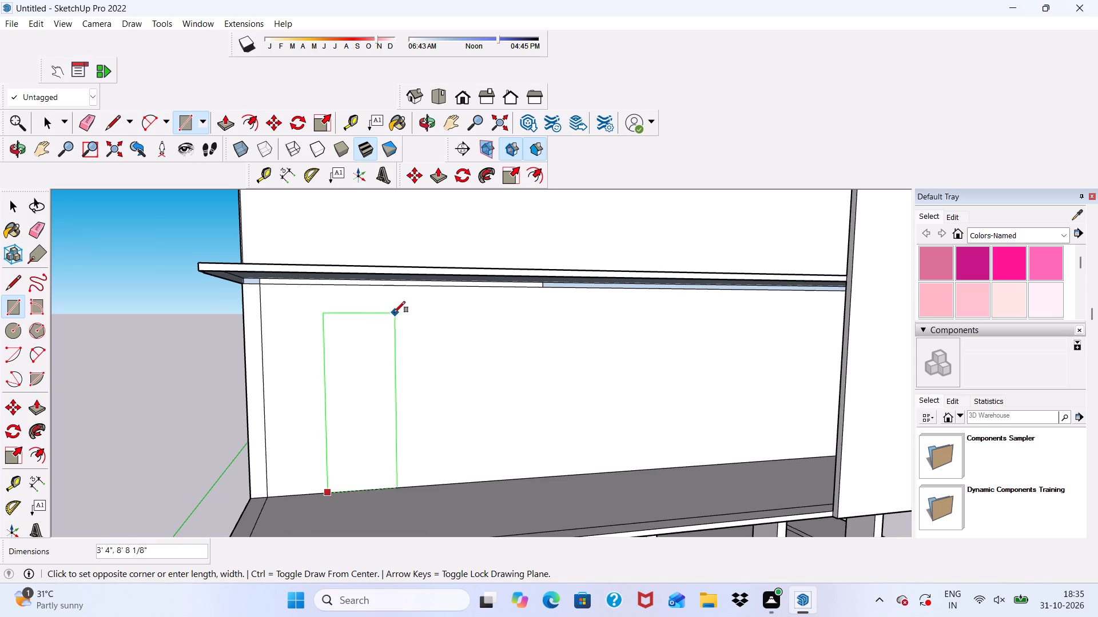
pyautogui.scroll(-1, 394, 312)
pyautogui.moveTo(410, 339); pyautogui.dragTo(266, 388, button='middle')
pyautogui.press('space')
# Push/Pull the underside of the second-lowest projecting slab by 3".
pyautogui.scroll(-5, 258, 347)
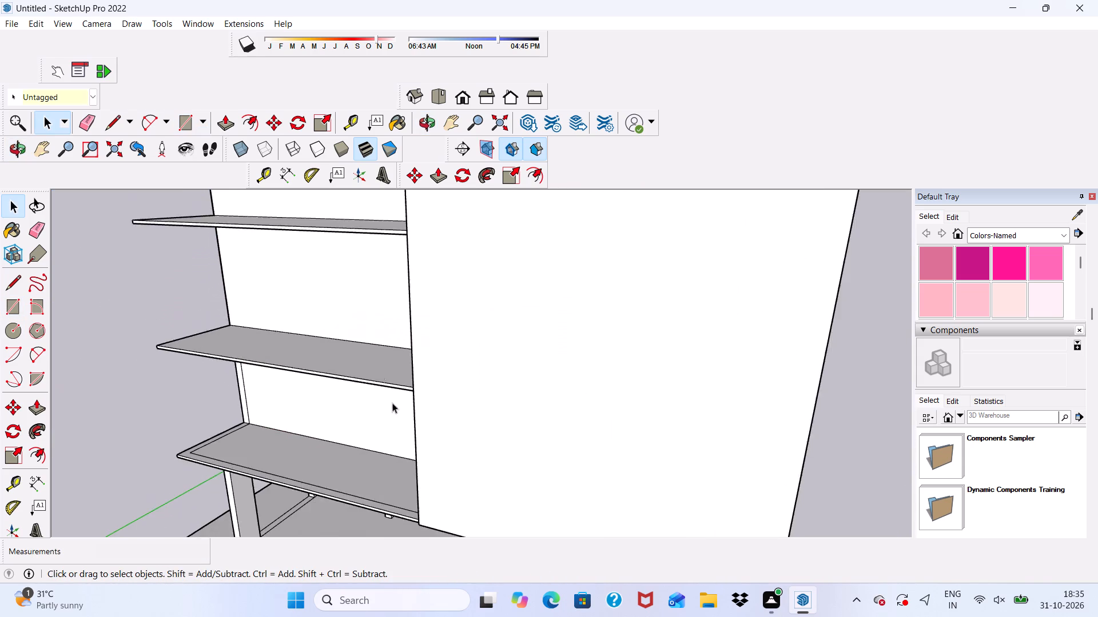
pyautogui.scroll(-4, 392, 403)
pyautogui.moveTo(383, 396); pyautogui.dragTo(391, 235, button='middle')
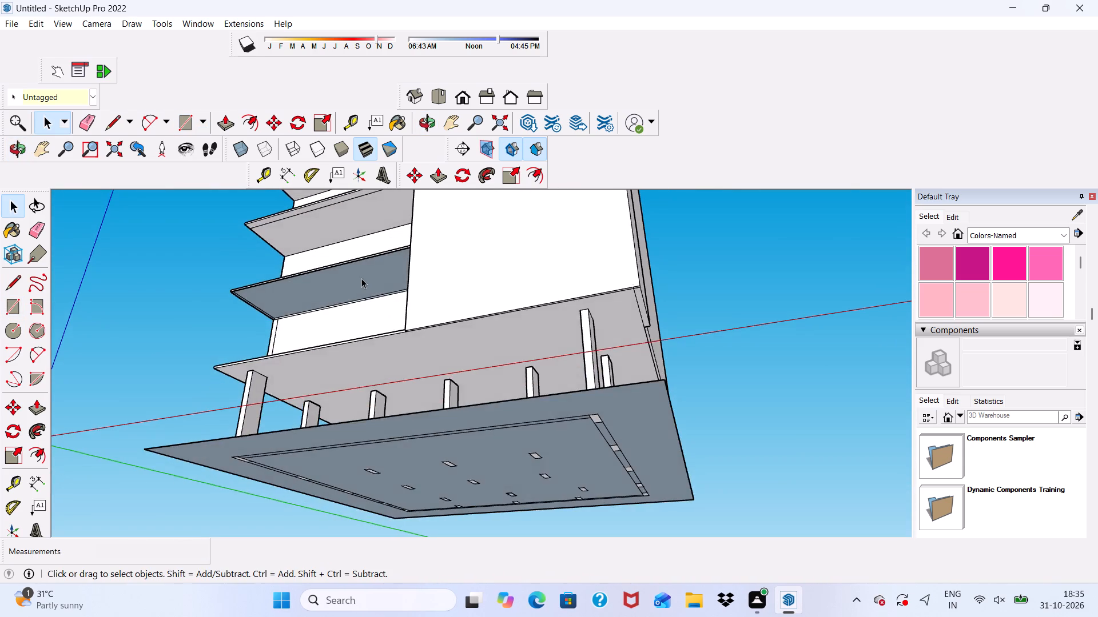
pyautogui.scroll(6, 361, 278)
pyautogui.click(361, 278)
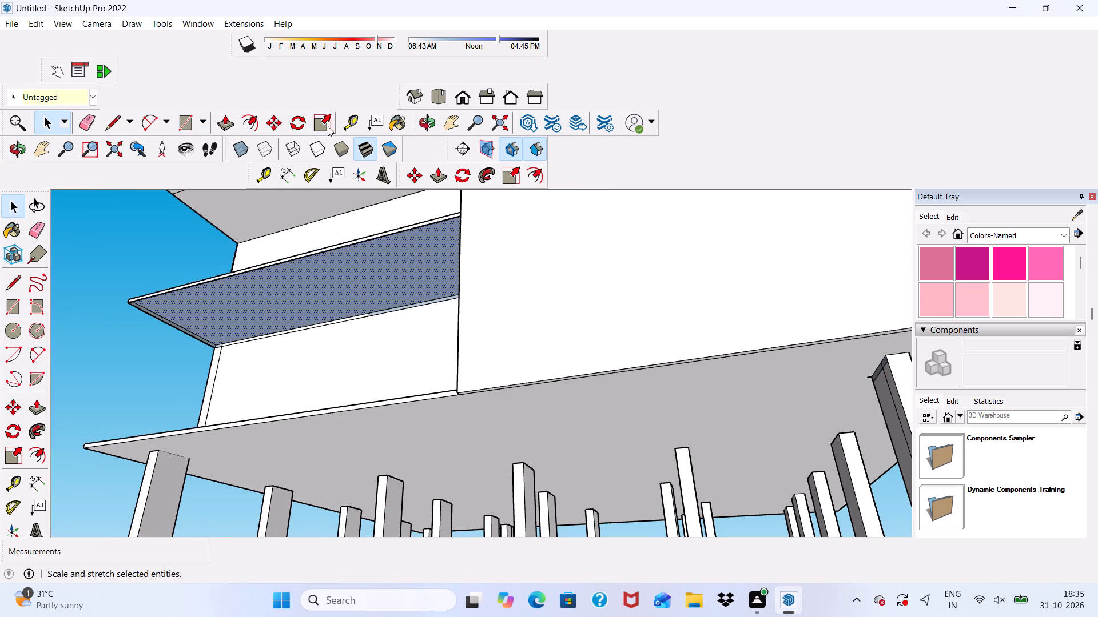
pyautogui.click(226, 119)
pyautogui.click(269, 294)
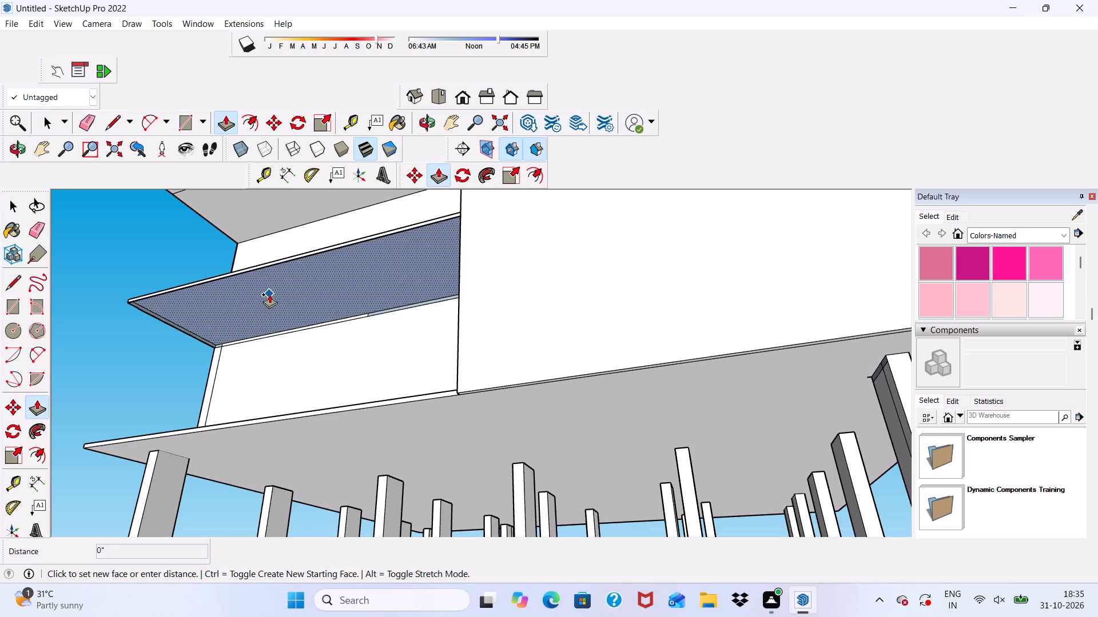
pyautogui.scroll(4, 178, 297)
pyautogui.scroll(-2, 113, 304)
pyautogui.scroll(5, 98, 362)
pyautogui.scroll(-2, 105, 330)
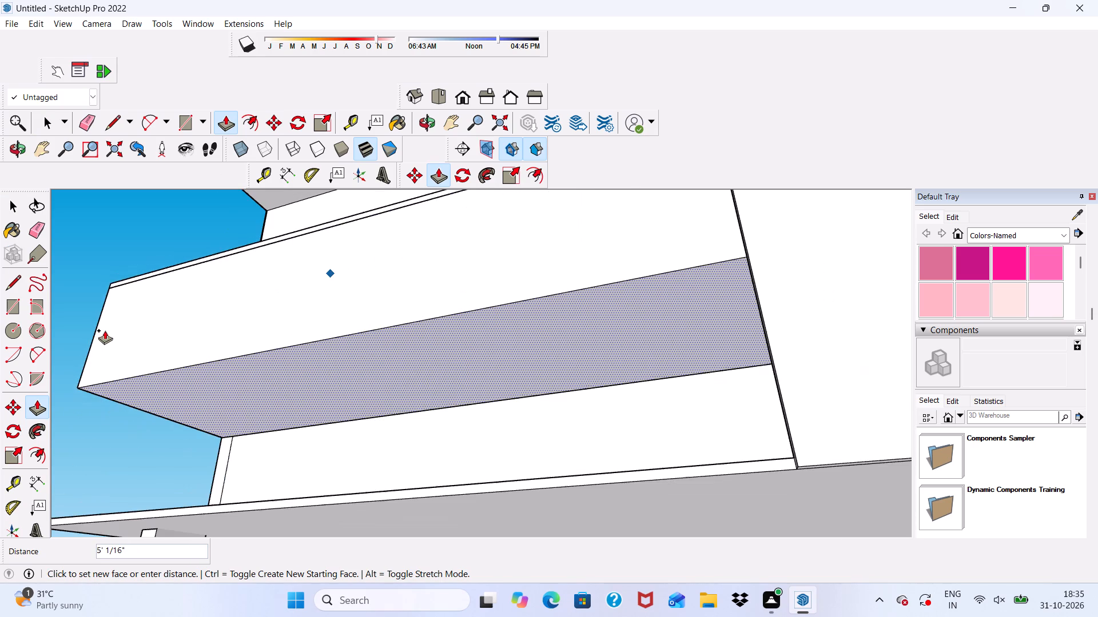
pyautogui.moveTo(105, 330); pyautogui.dragTo(421, 363, button='middle')
pyautogui.scroll(4, 293, 335)
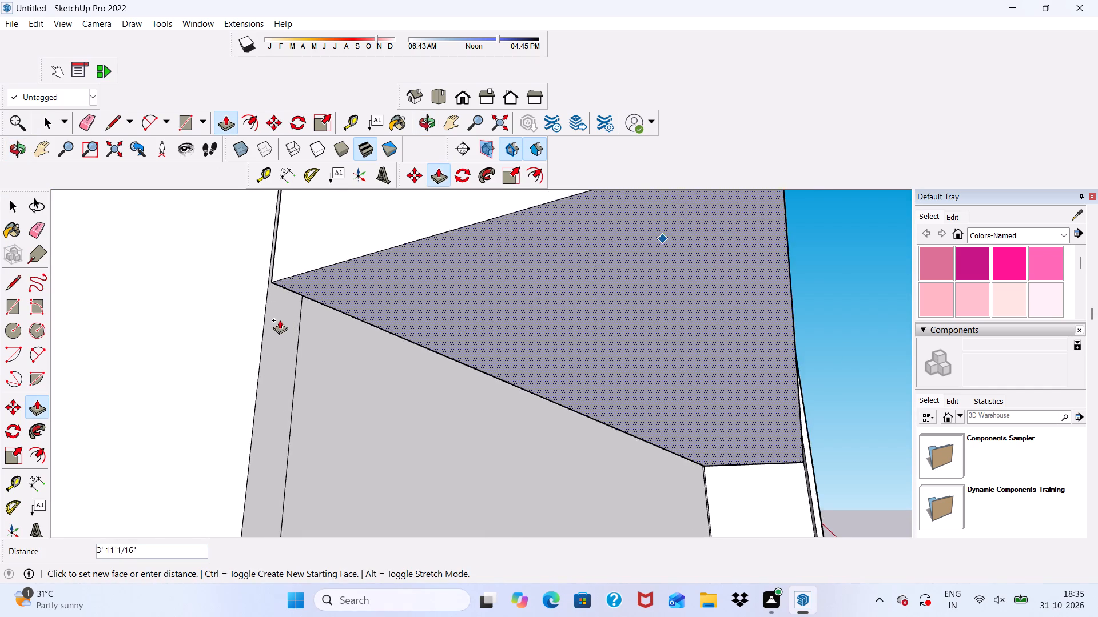
pyautogui.scroll(-18, 279, 287)
pyautogui.scroll(13, 318, 302)
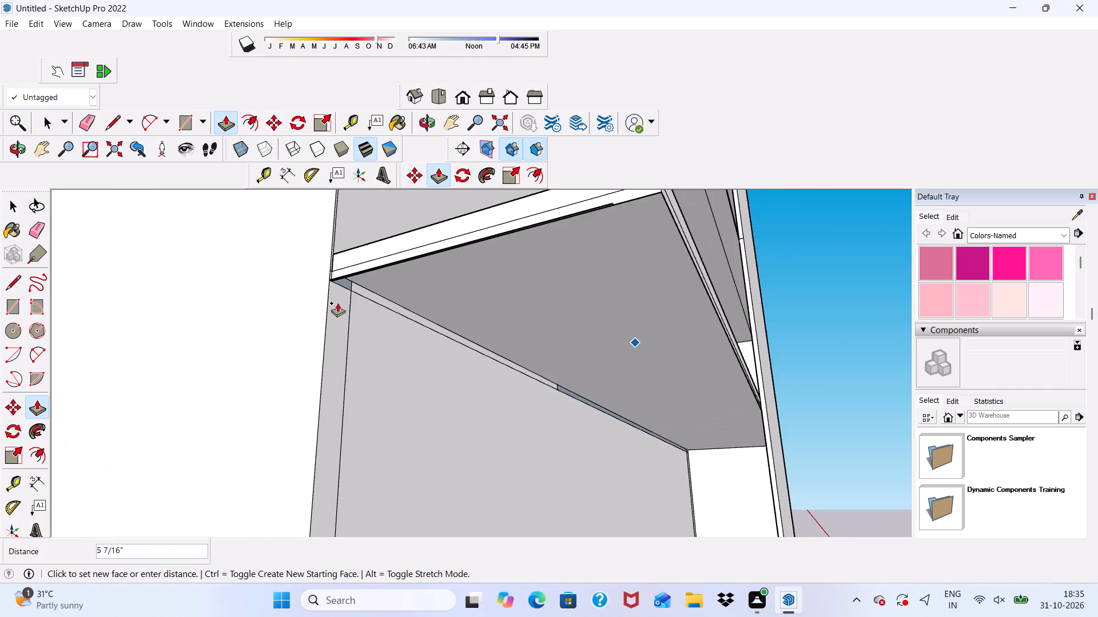
pyautogui.scroll(9, 337, 303)
pyautogui.click(332, 280)
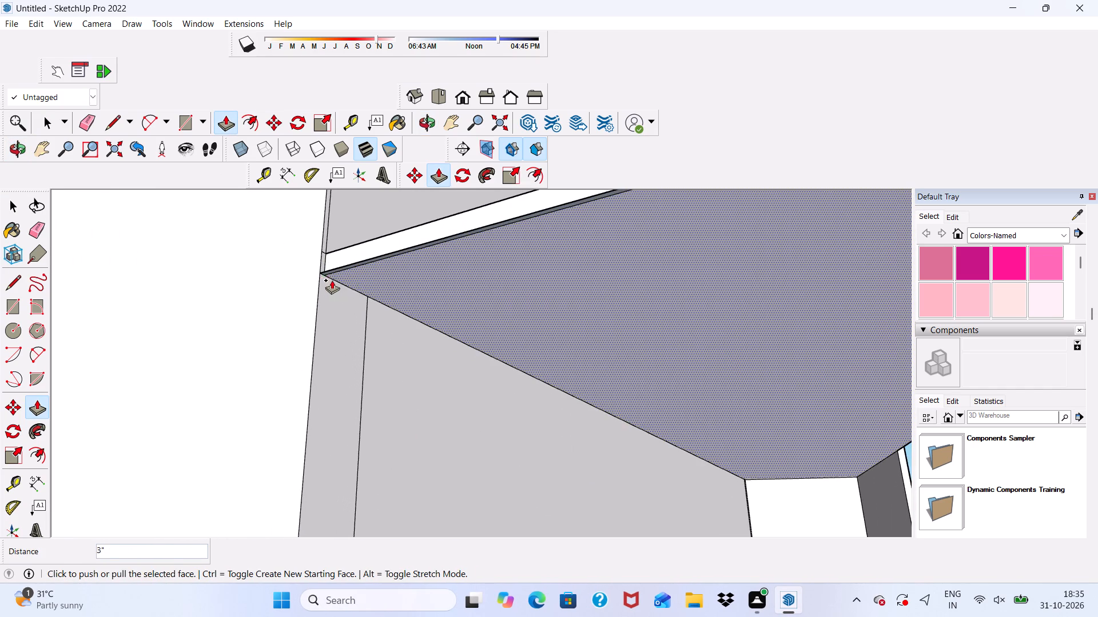
# Examine the second-lowest projecting slab's underside and its end junctions with the adjoining walls.
pyautogui.moveTo(391, 316); pyautogui.dragTo(144, 343, button='middle')
pyautogui.scroll(5, 234, 294)
pyautogui.scroll(-11, 413, 279)
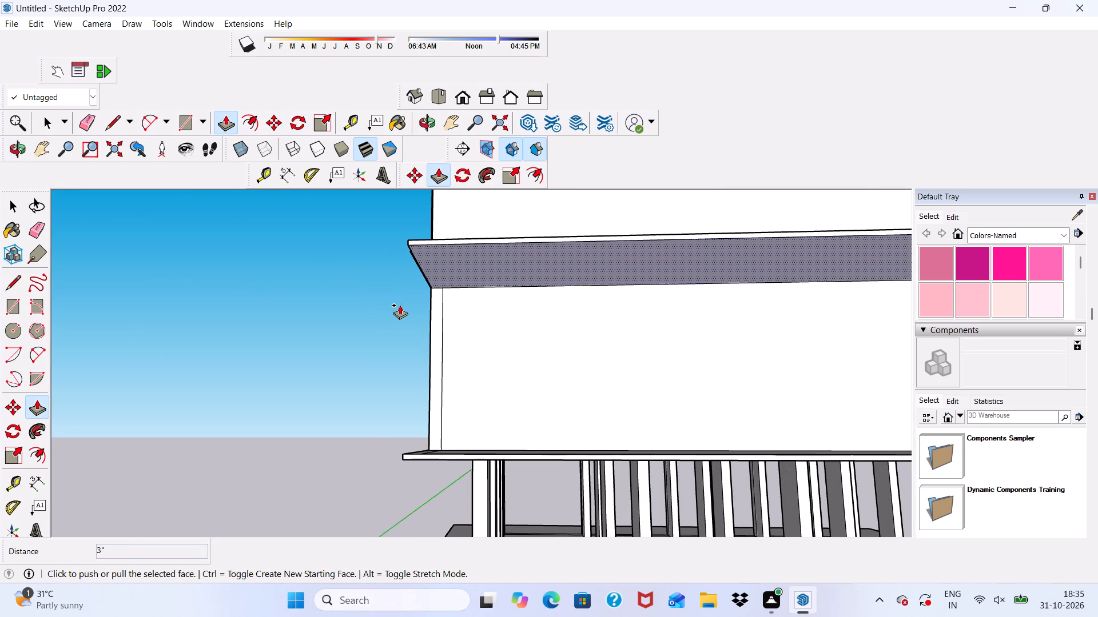
pyautogui.scroll(-3, 417, 314)
pyautogui.scroll(18, 448, 288)
pyautogui.scroll(-7, 413, 283)
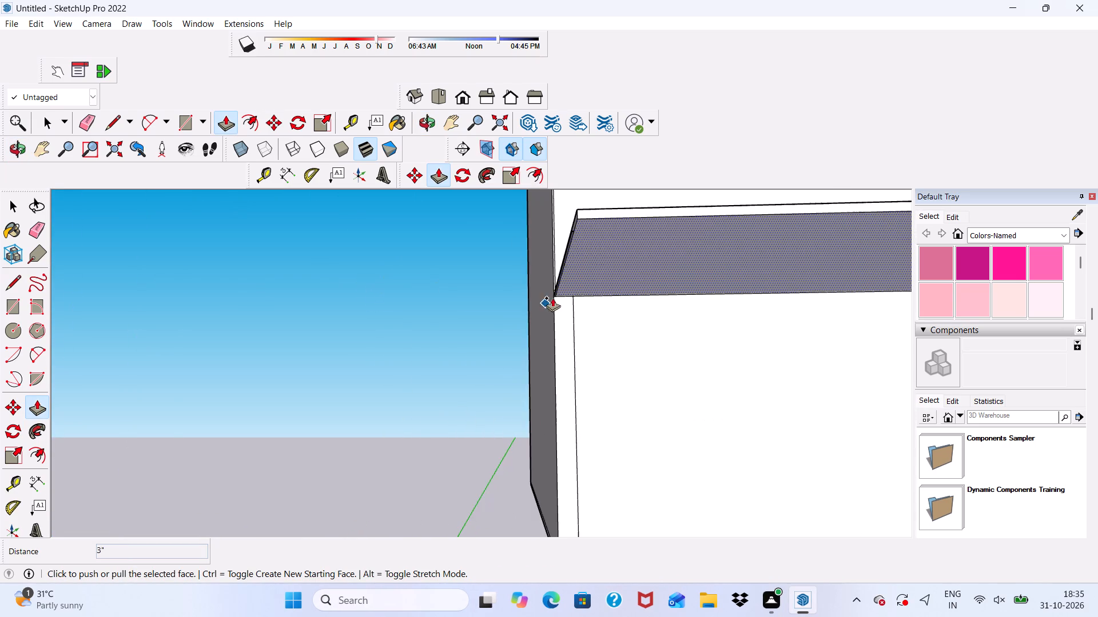
pyautogui.scroll(11, 546, 247)
pyautogui.moveTo(679, 339); pyautogui.dragTo(649, 263, button='middle')
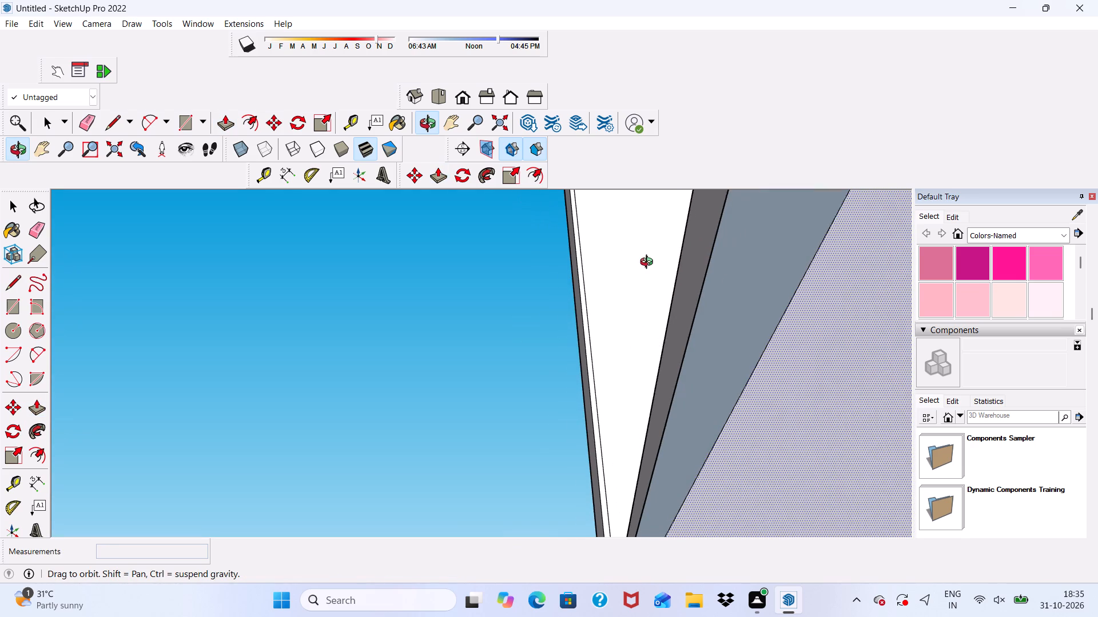
# Examine the underside and end of the second-lowest projecting slab where it meets the side wall.
pyautogui.moveTo(649, 263); pyautogui.dragTo(649, 263, button='middle')
pyautogui.moveTo(589, 344); pyautogui.dragTo(315, 250)
pyautogui.press('space')
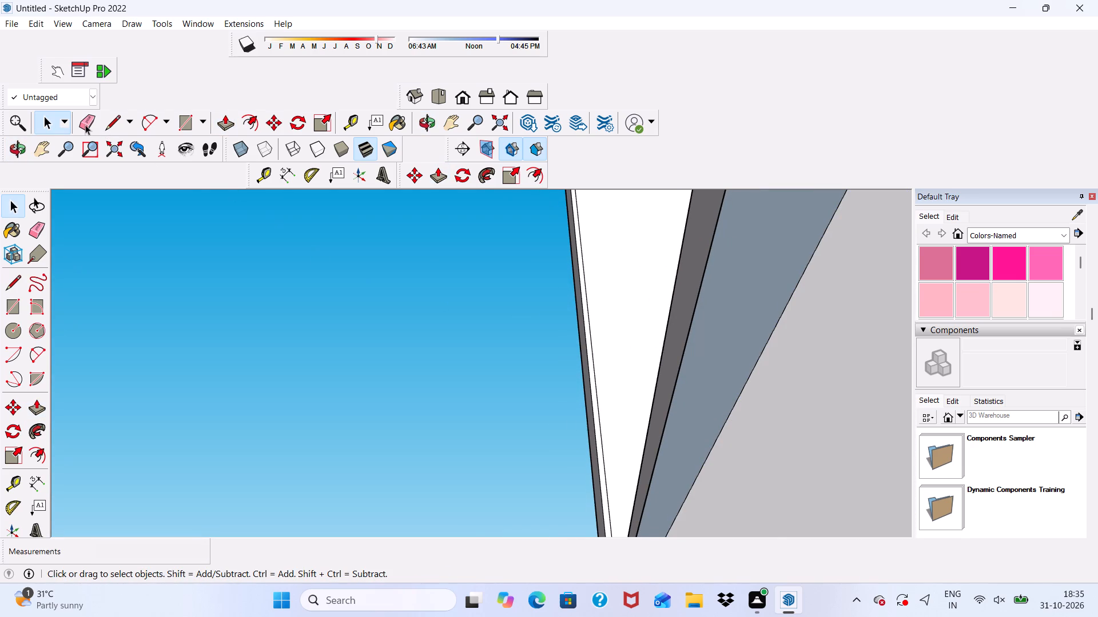
pyautogui.click(88, 121)
pyautogui.scroll(-2, 249, 241)
pyautogui.moveTo(556, 373); pyautogui.dragTo(762, 504, button='middle')
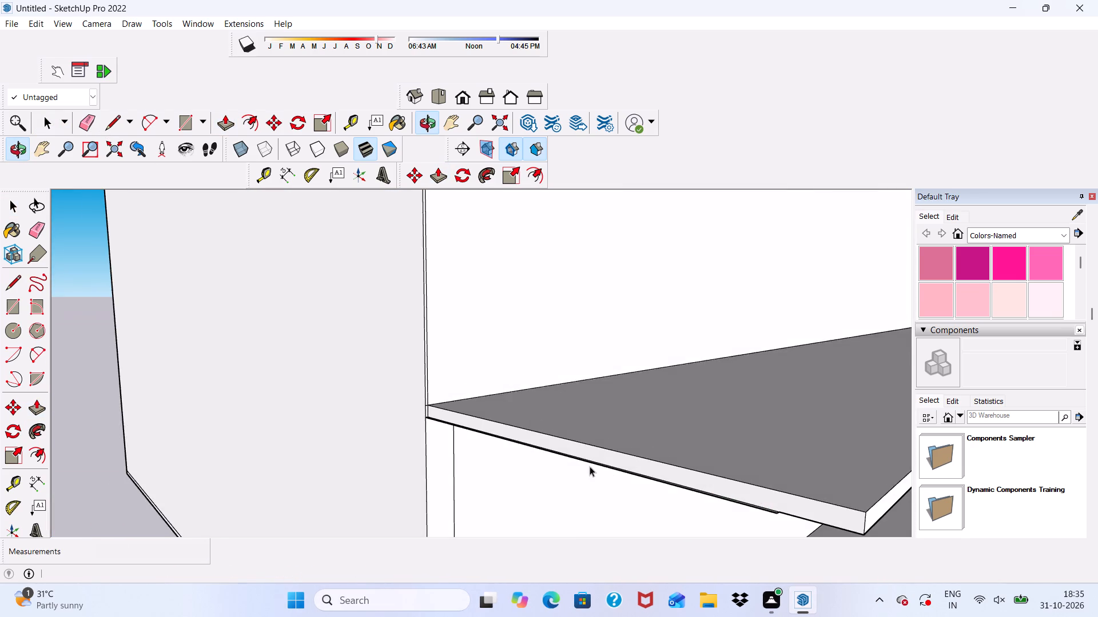
pyautogui.scroll(4, 590, 466)
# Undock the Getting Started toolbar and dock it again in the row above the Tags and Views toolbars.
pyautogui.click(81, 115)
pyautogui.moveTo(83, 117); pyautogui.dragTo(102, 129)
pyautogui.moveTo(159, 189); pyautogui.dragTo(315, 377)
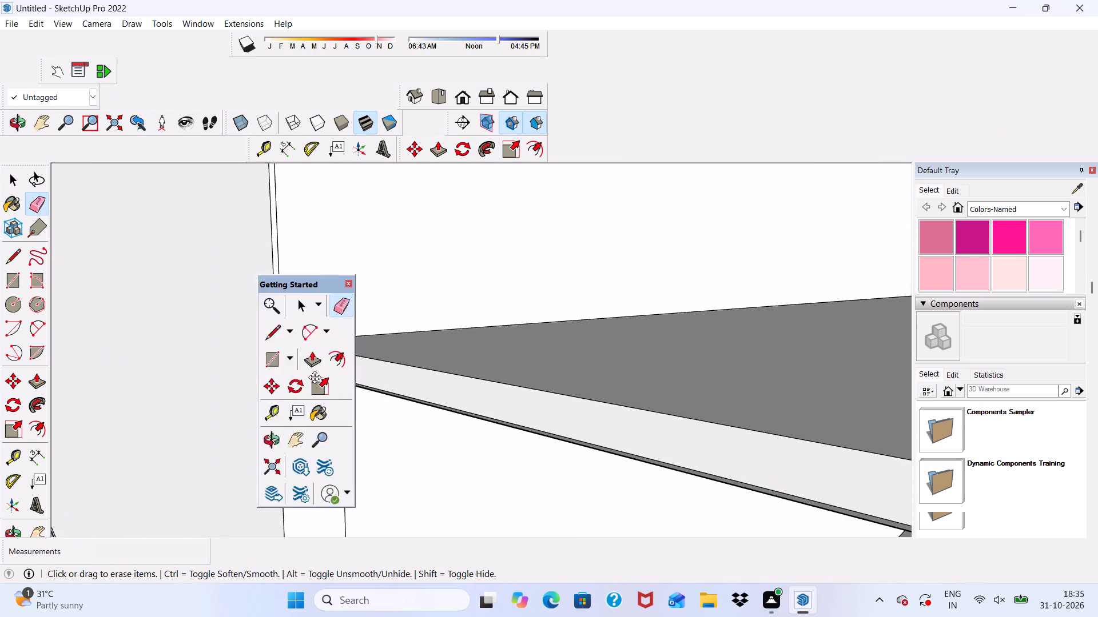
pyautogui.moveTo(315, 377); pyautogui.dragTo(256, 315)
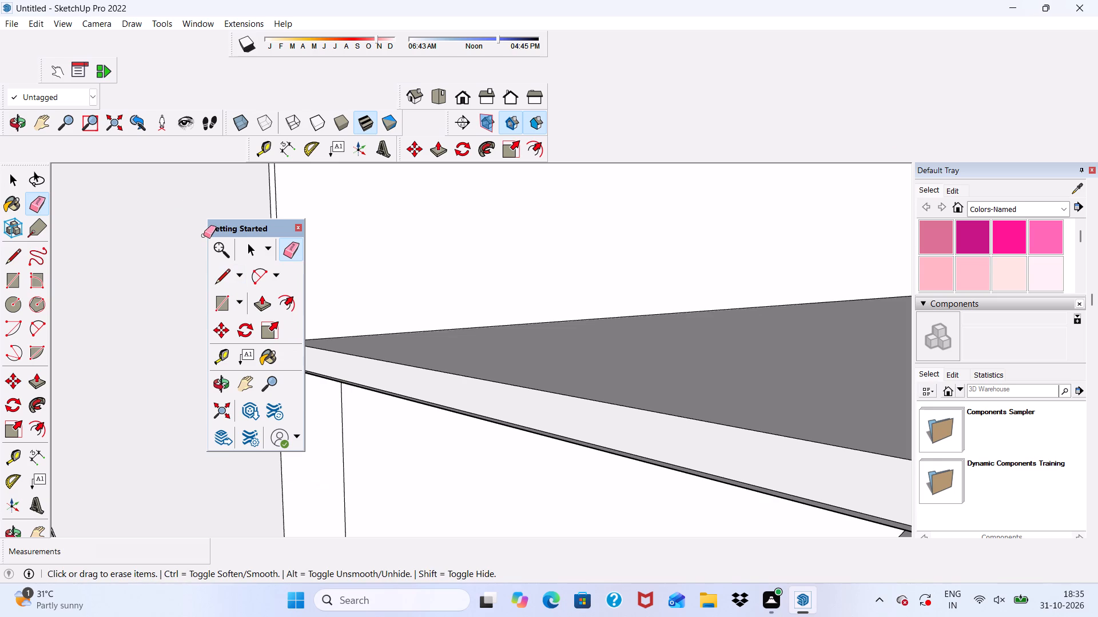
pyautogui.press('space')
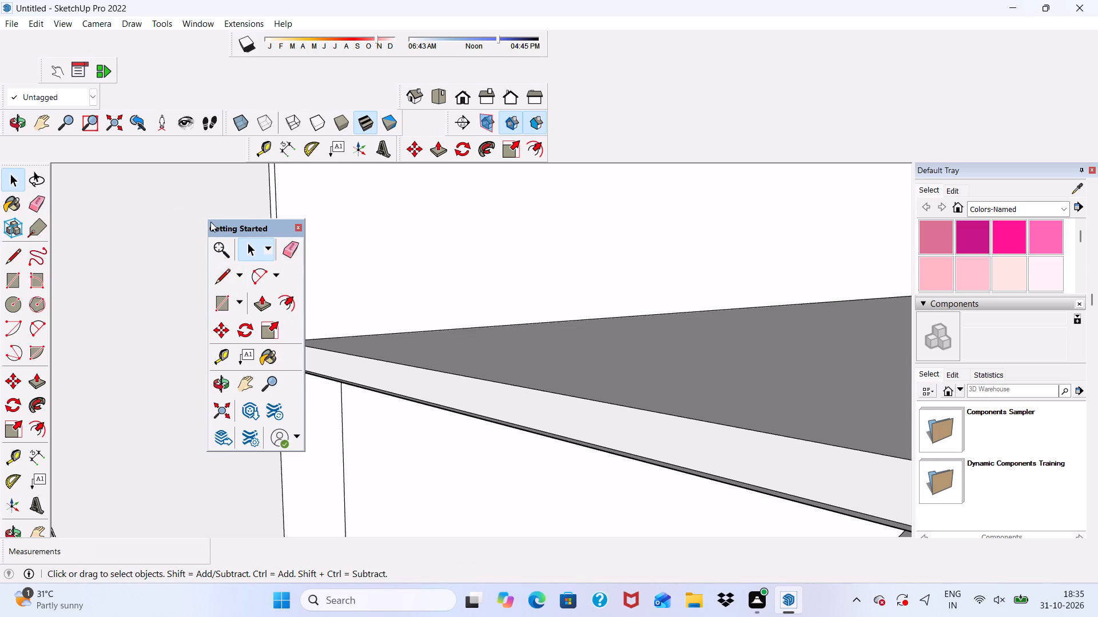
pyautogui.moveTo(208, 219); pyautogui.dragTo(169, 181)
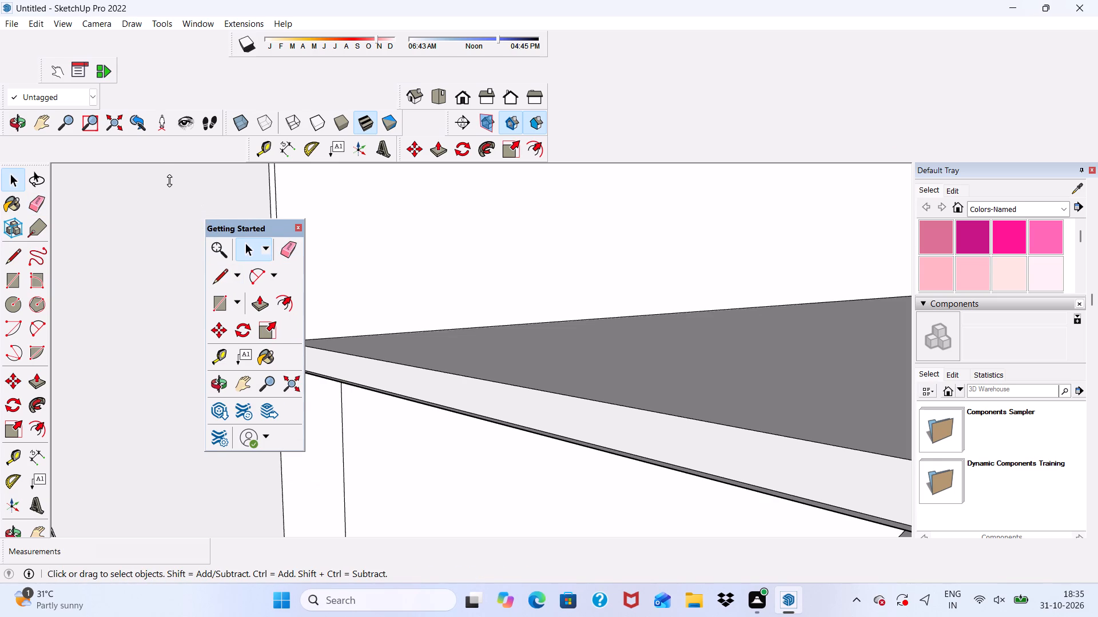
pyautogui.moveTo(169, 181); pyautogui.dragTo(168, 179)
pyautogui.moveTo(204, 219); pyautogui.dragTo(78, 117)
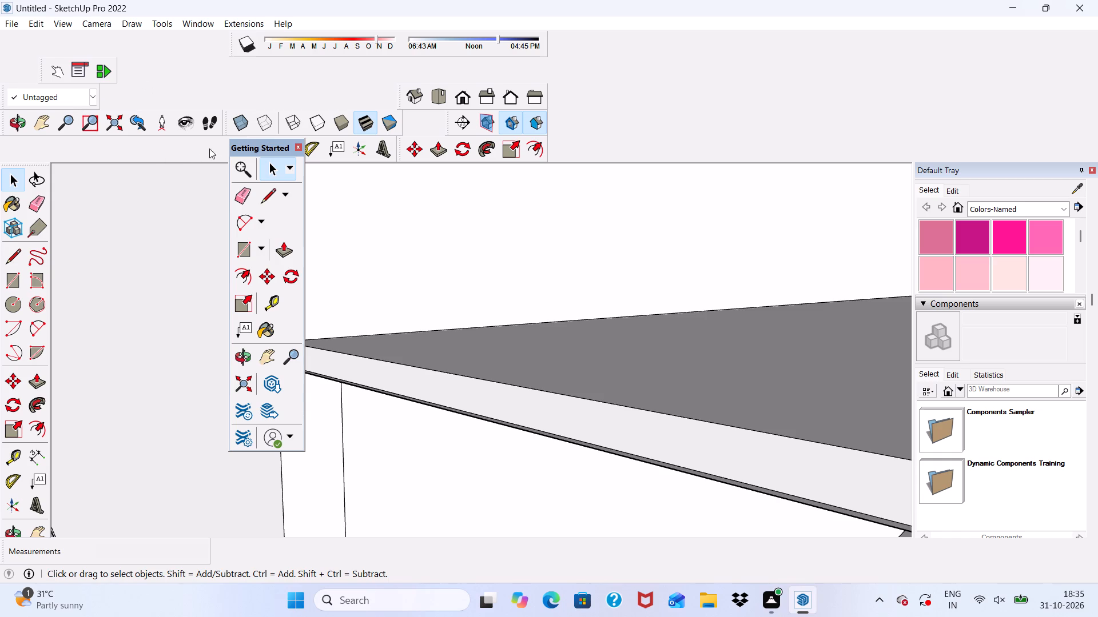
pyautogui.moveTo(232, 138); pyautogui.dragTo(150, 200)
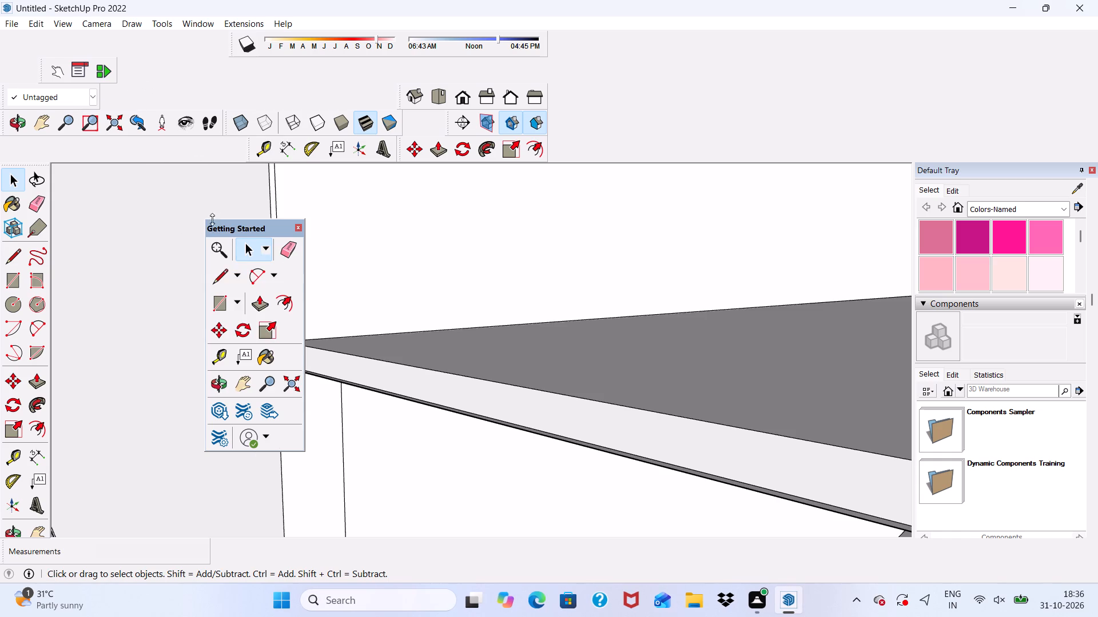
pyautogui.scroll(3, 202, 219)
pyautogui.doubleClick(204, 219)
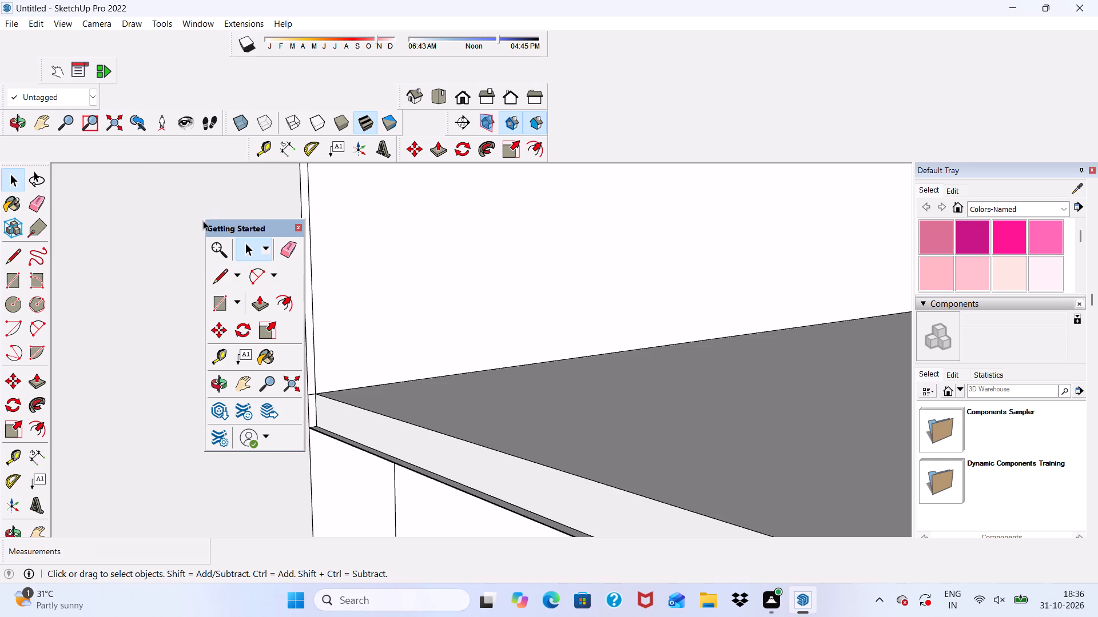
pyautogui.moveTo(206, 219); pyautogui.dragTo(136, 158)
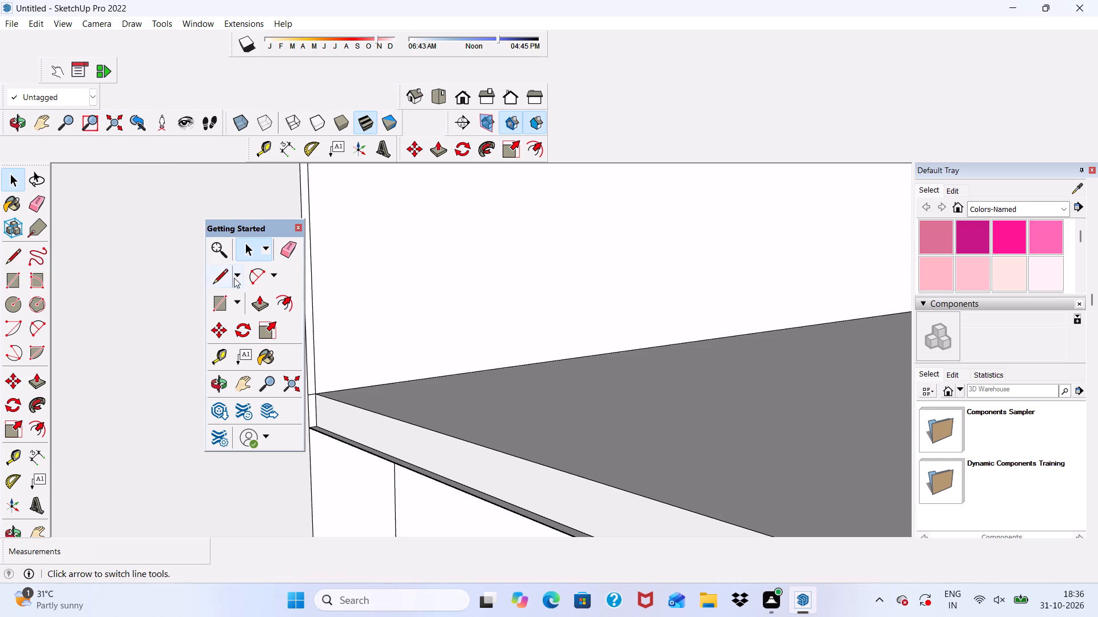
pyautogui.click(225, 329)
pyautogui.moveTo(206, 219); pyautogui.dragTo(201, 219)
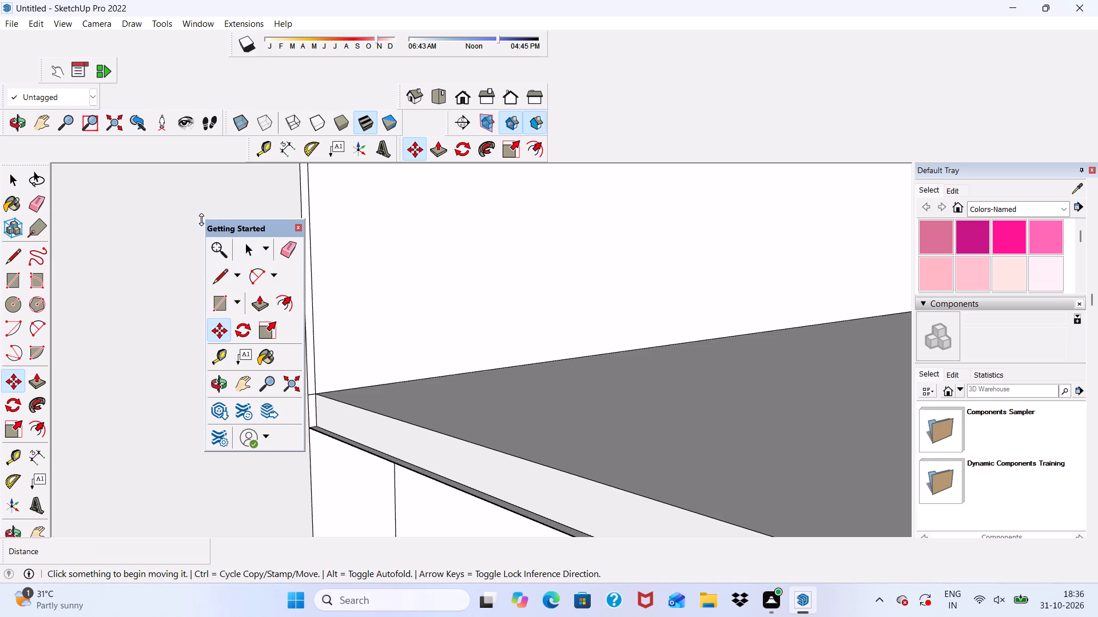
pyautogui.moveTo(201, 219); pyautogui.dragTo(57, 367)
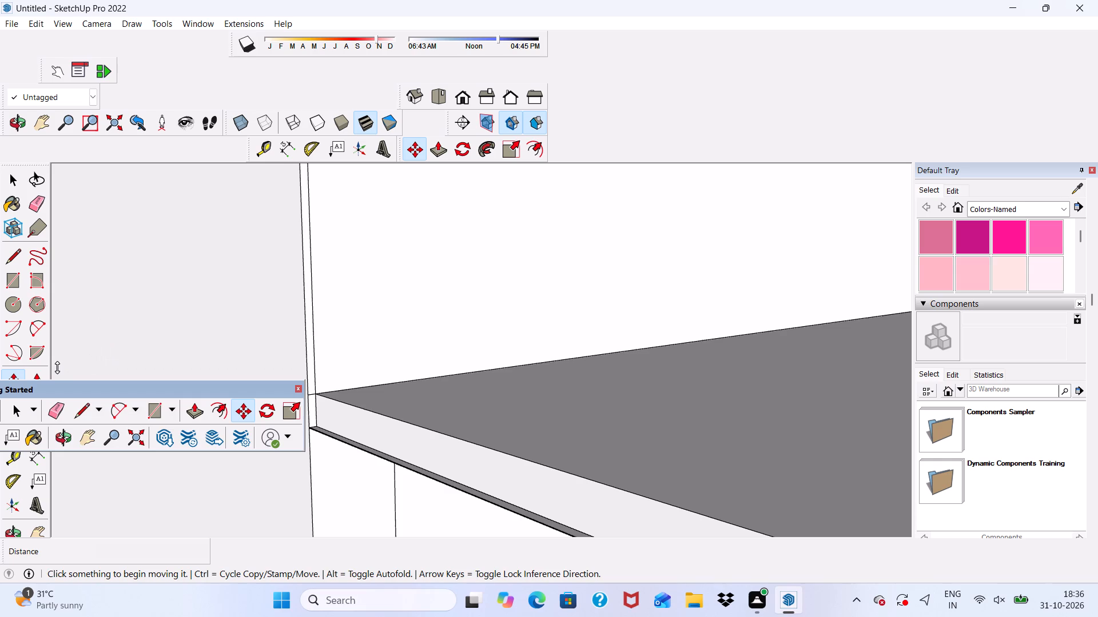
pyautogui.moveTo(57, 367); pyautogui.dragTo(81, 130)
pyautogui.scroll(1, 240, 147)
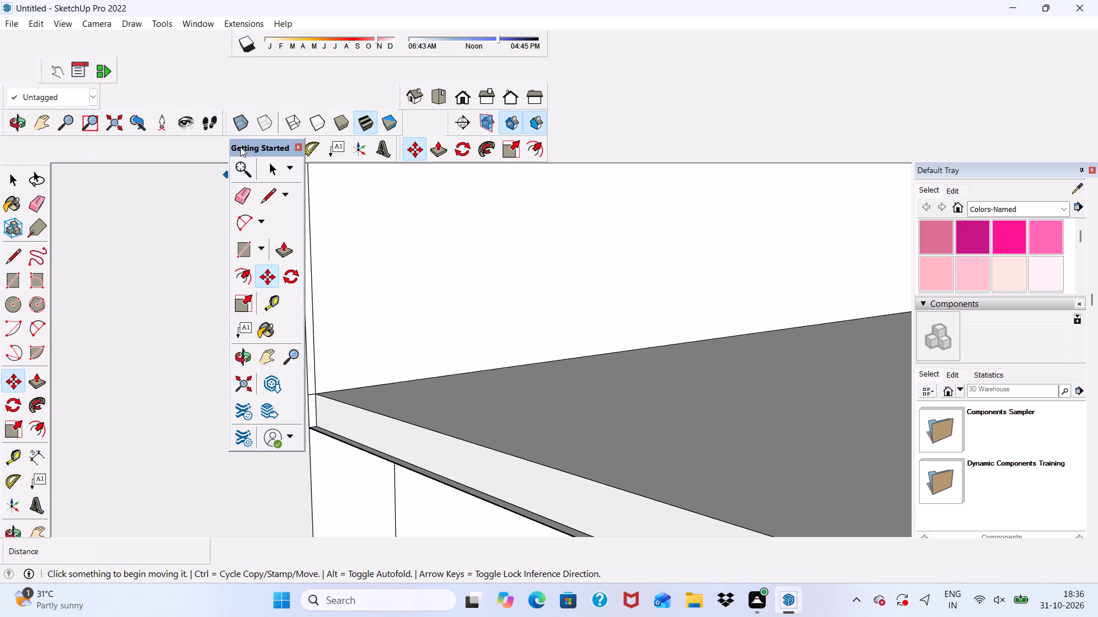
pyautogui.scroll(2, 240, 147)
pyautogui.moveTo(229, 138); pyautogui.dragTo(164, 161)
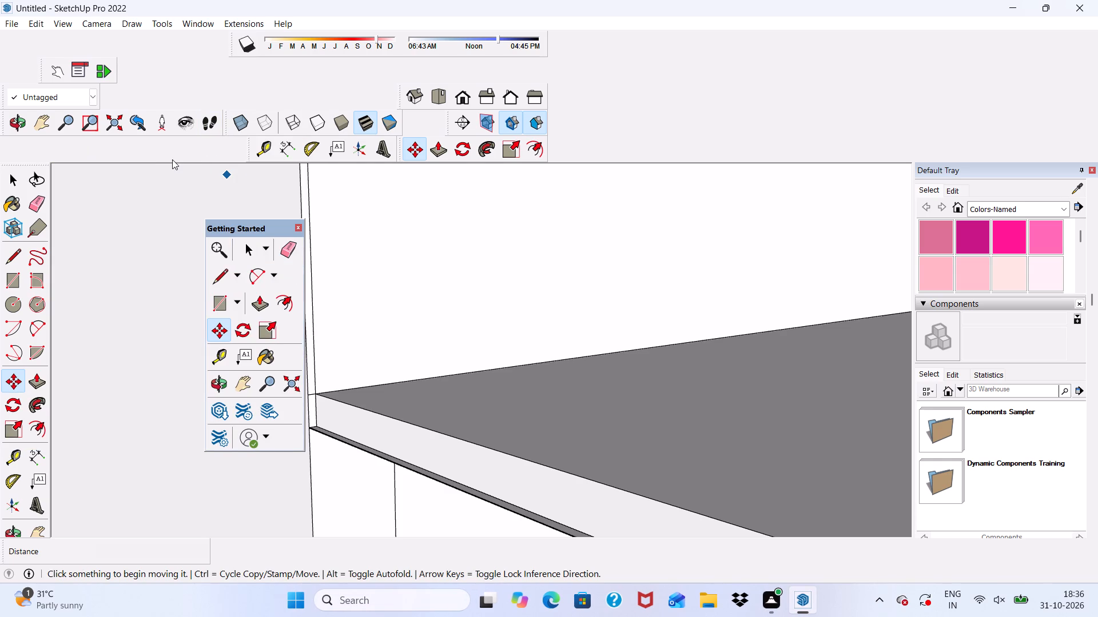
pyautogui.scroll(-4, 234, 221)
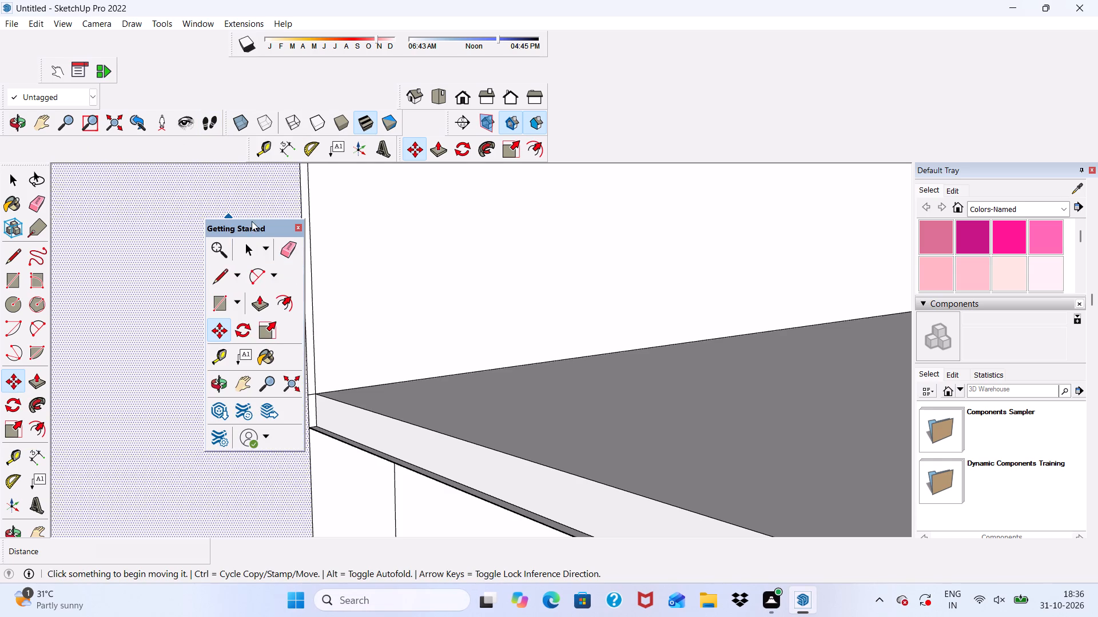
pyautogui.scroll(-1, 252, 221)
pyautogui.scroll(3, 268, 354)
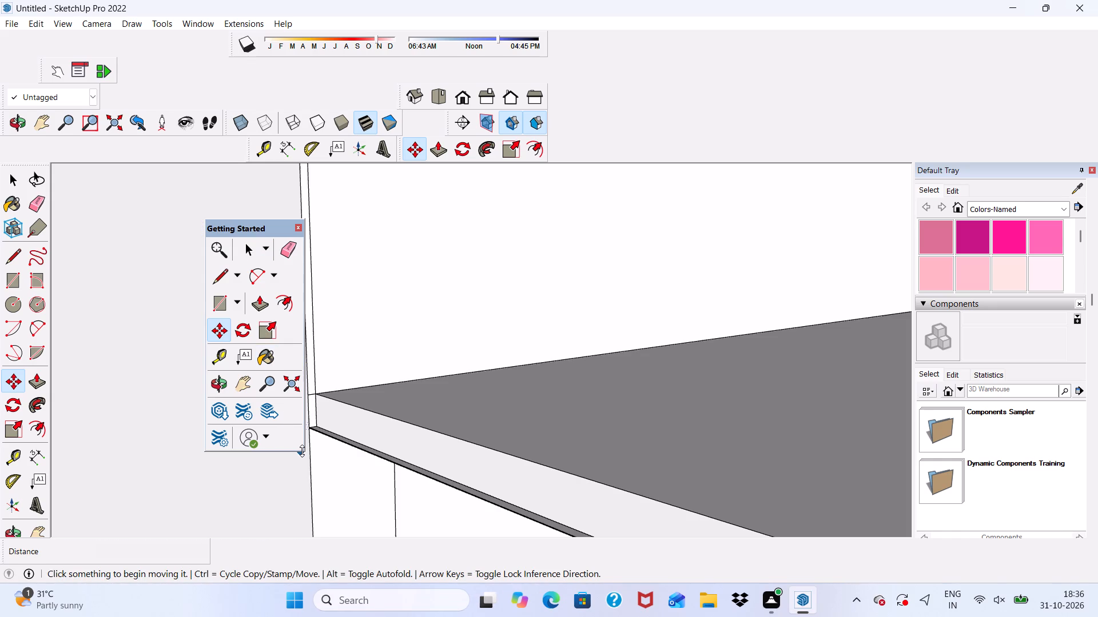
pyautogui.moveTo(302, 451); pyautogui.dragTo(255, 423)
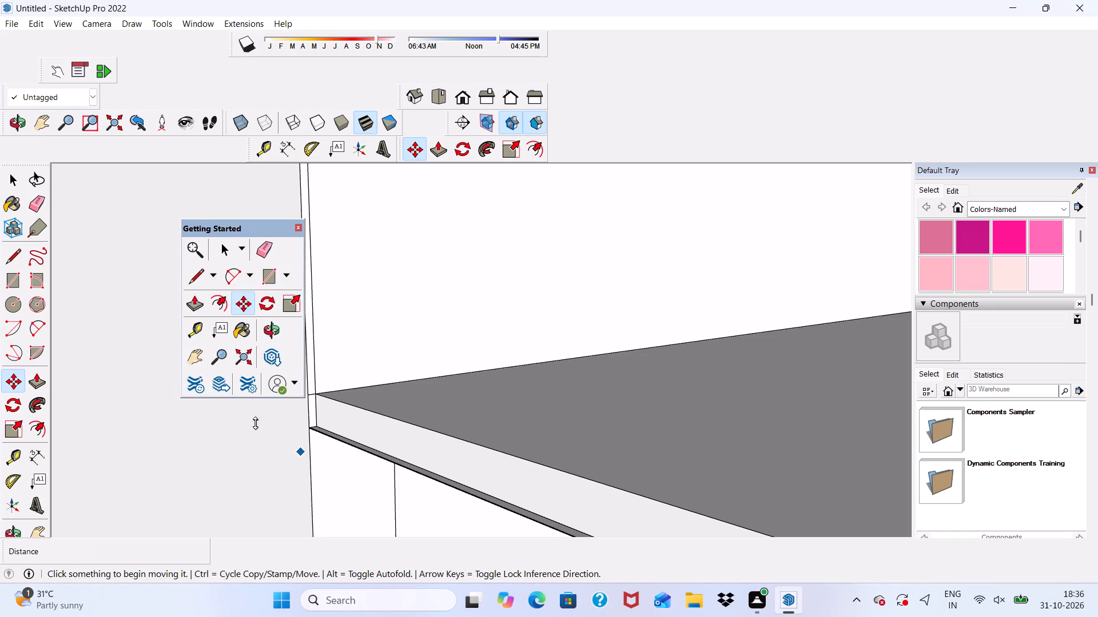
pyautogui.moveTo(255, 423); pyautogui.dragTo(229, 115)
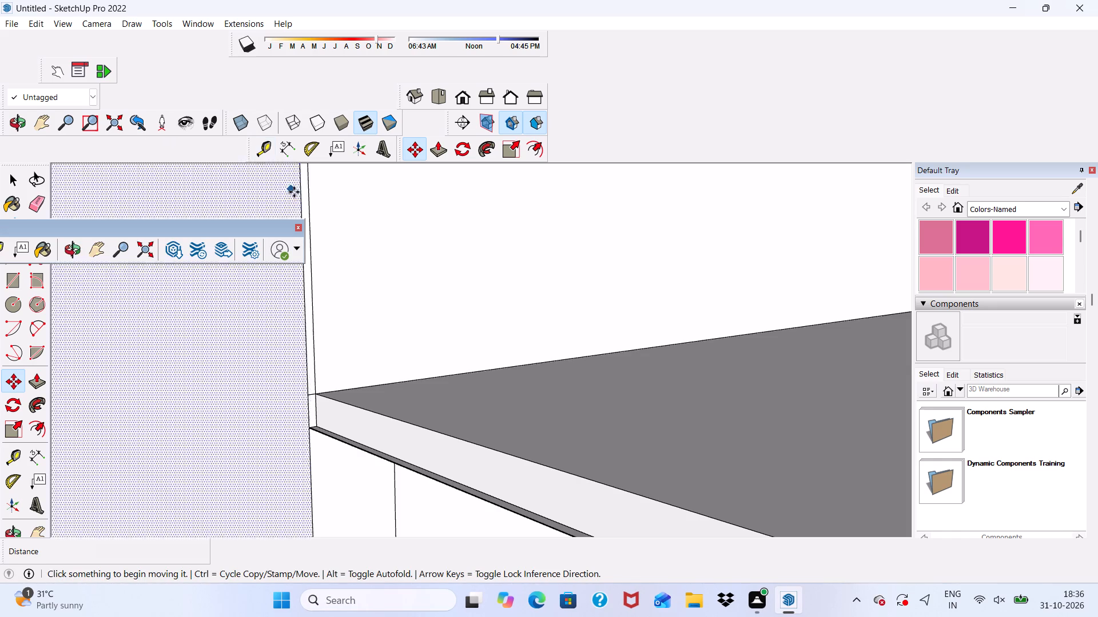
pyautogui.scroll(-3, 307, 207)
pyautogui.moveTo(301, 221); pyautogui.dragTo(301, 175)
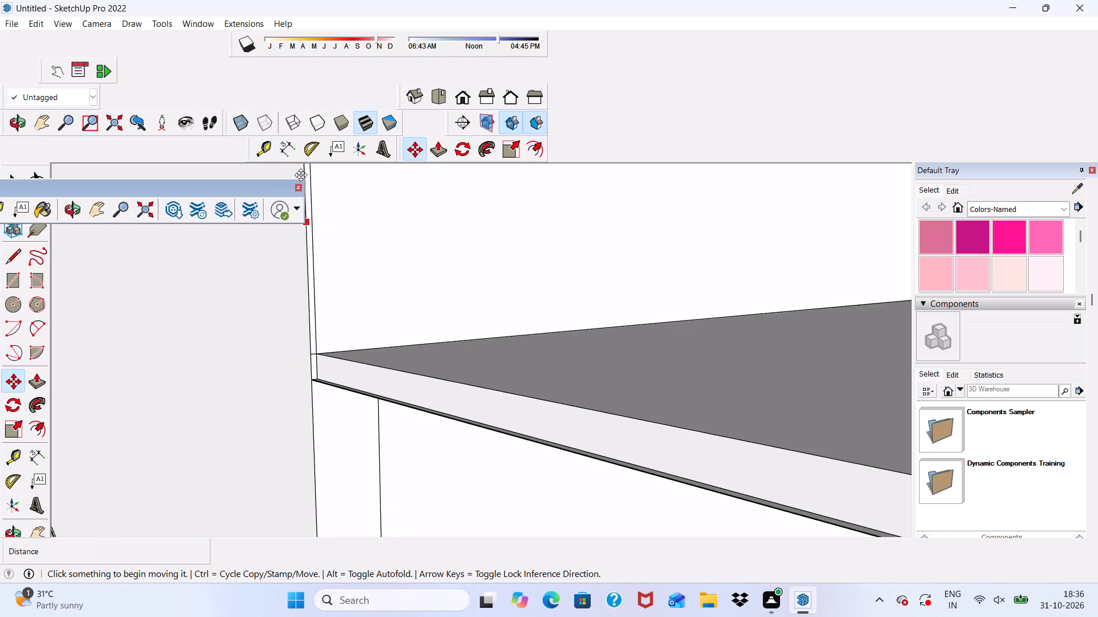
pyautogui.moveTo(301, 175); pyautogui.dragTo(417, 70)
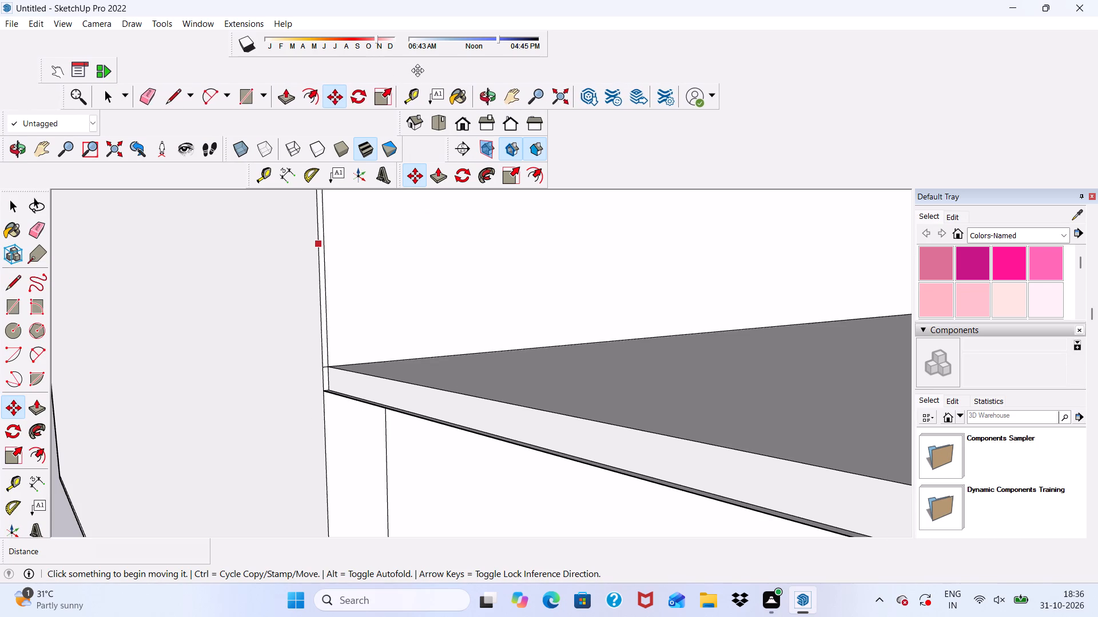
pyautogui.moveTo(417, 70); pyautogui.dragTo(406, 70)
# Examine the narrow ledge at the second-lowest projecting slab's end and its junction with the side wall, from above and below.
pyautogui.scroll(-14, 379, 79)
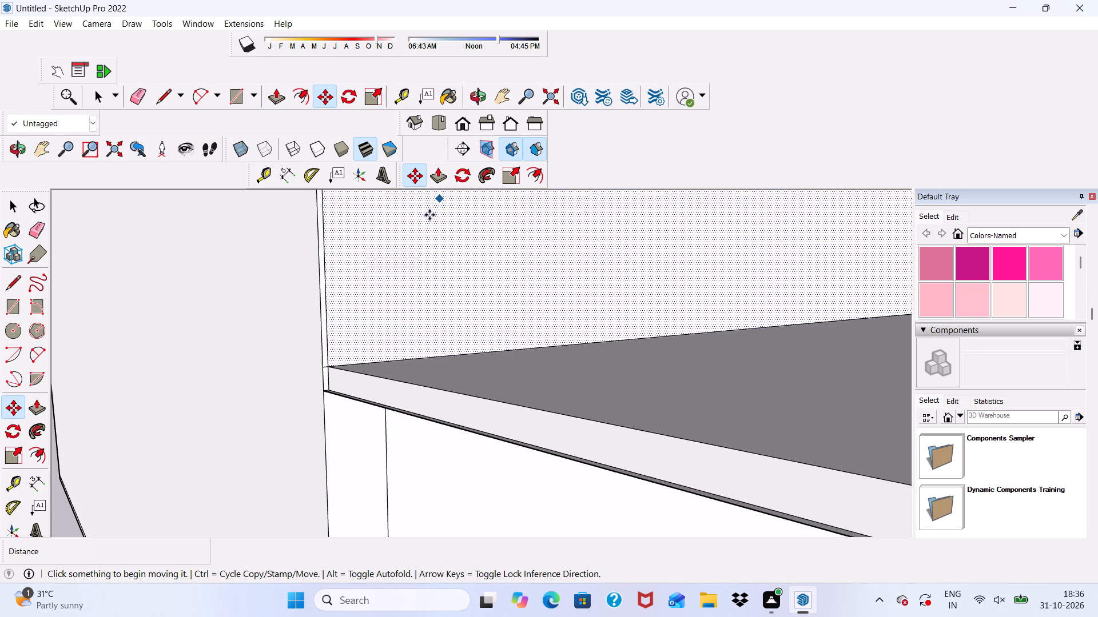
pyautogui.scroll(-5, 429, 215)
pyautogui.press('space')
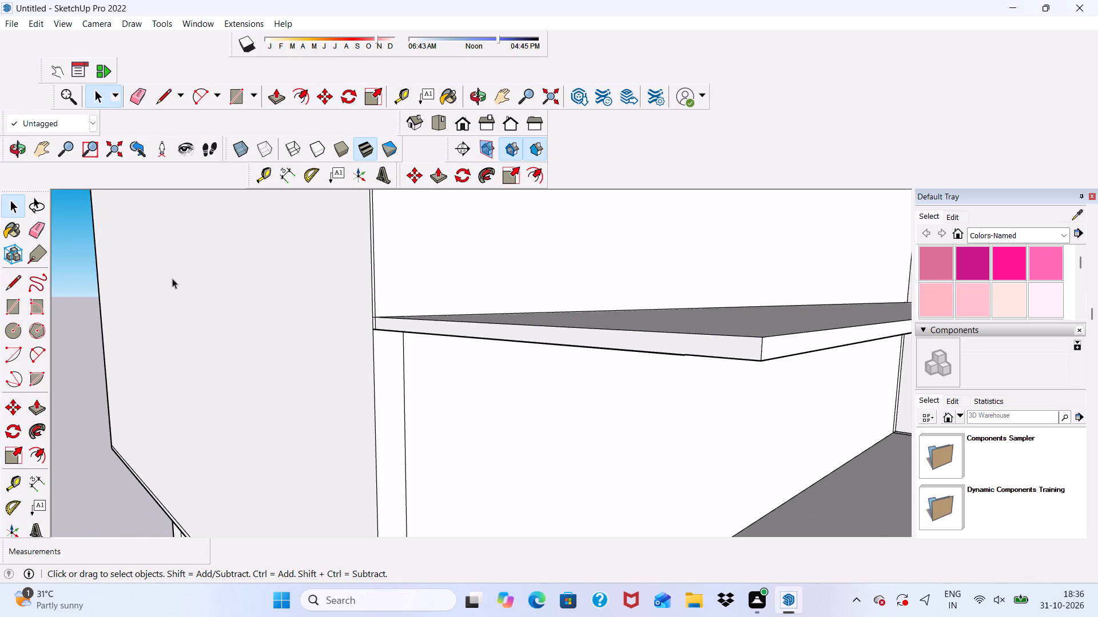
pyautogui.scroll(2, 186, 254)
pyautogui.click(134, 93)
pyautogui.scroll(-5, 156, 213)
pyautogui.moveTo(385, 461); pyautogui.dragTo(342, 293, button='middle')
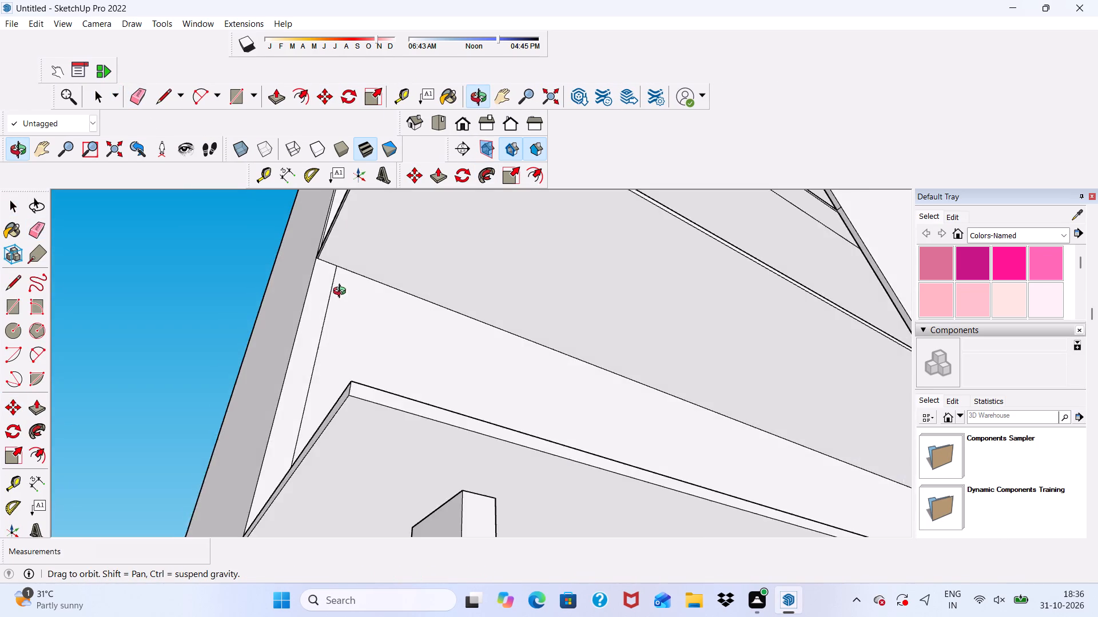
pyautogui.moveTo(342, 293); pyautogui.dragTo(353, 328, button='middle')
pyautogui.scroll(15, 325, 221)
pyautogui.moveTo(314, 295); pyautogui.dragTo(408, 305, button='middle')
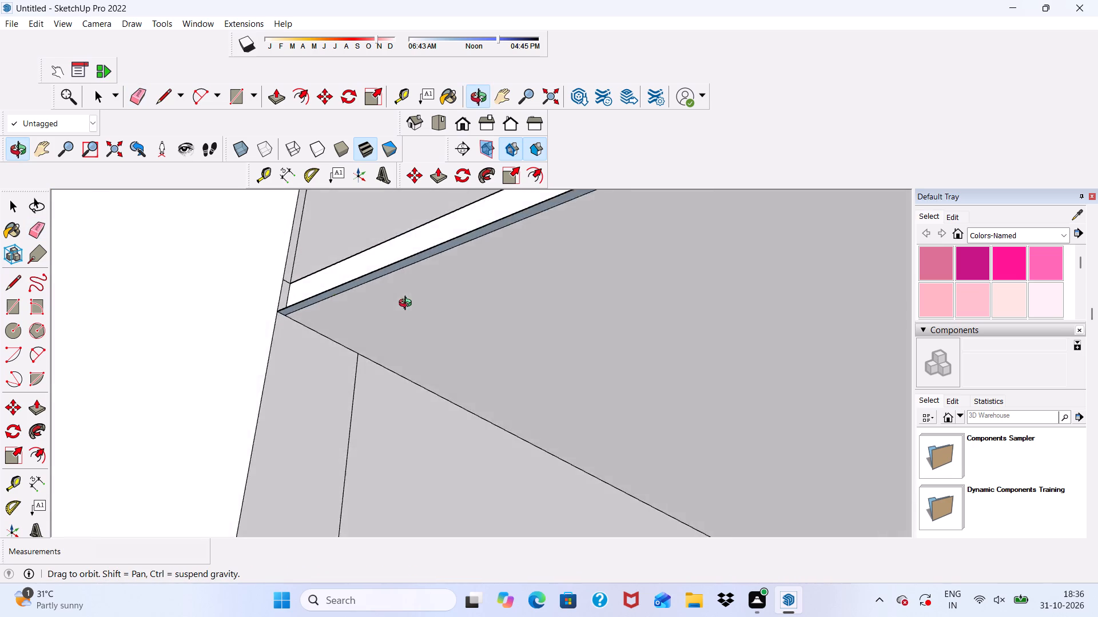
pyautogui.moveTo(408, 305); pyautogui.dragTo(418, 329, button='middle')
pyautogui.scroll(4, 371, 286)
pyautogui.moveTo(358, 316); pyautogui.dragTo(229, 247, button='middle')
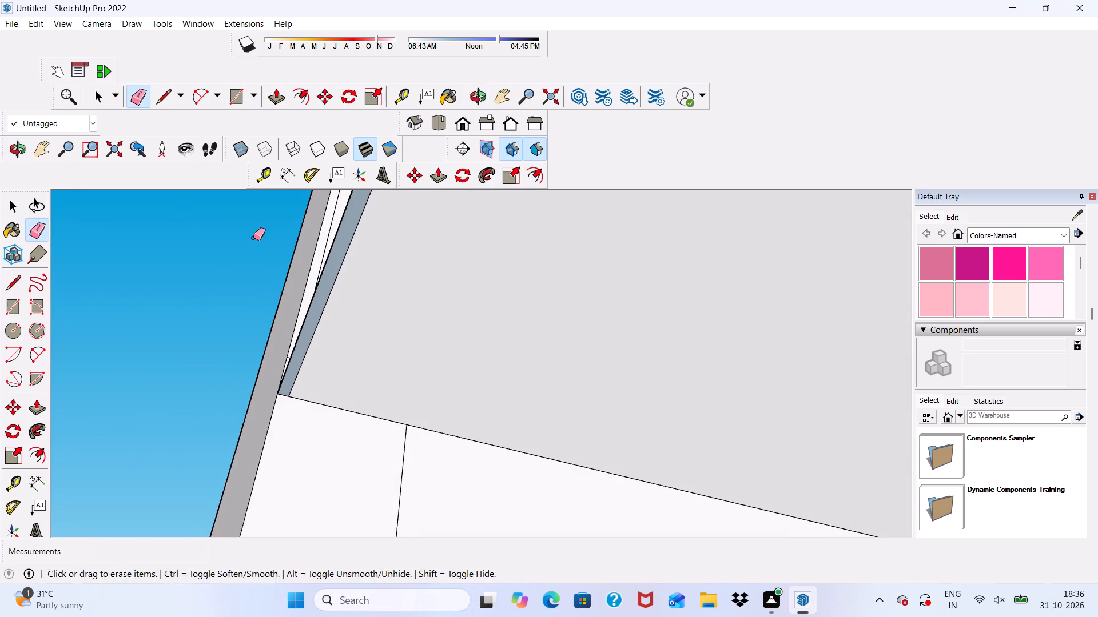
pyautogui.moveTo(253, 238); pyautogui.dragTo(269, 255, button='middle')
pyautogui.press('space')
pyautogui.scroll(9, 329, 310)
pyautogui.moveTo(331, 303); pyautogui.dragTo(398, 437, button='middle')
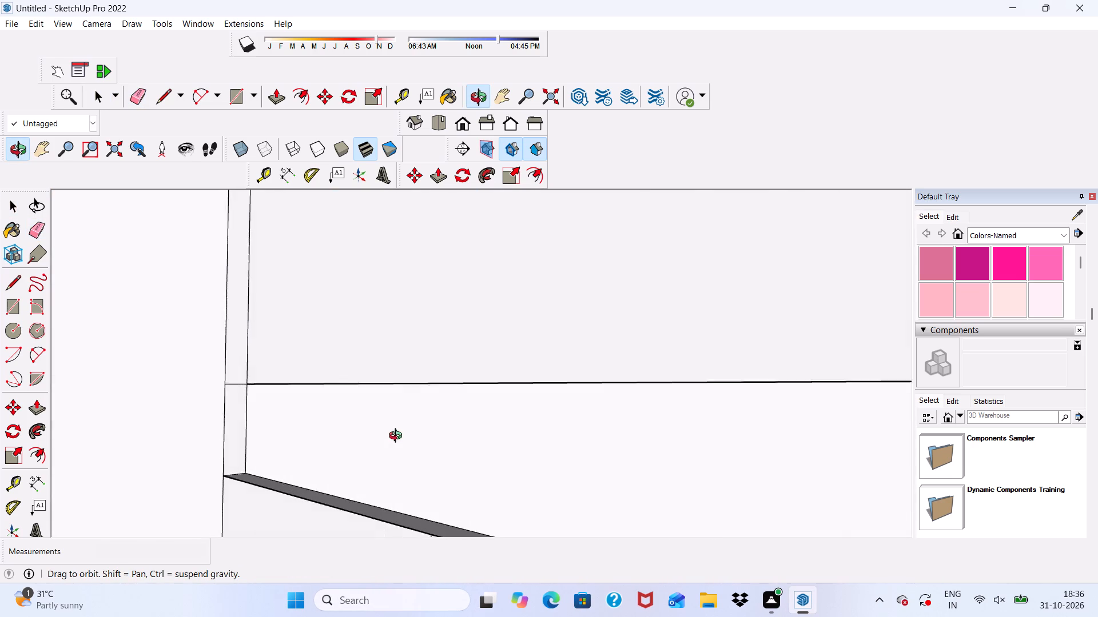
pyautogui.moveTo(398, 437); pyautogui.dragTo(397, 437, button='middle')
pyautogui.scroll(-4, 297, 361)
pyautogui.moveTo(324, 386); pyautogui.dragTo(261, 448, button='middle')
pyautogui.scroll(1, 257, 380)
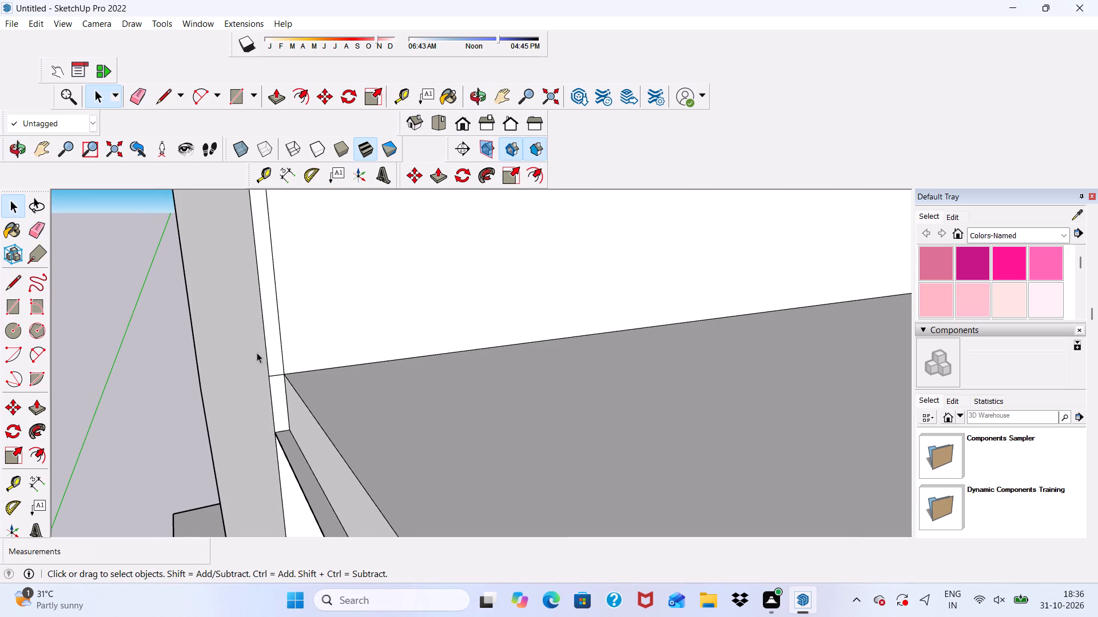
# Push/Pull the second-lowest projecting slab's end outward by about 3/4", flush with the outer edge of its thickened underside.
pyautogui.click(276, 95)
pyautogui.scroll(2, 291, 466)
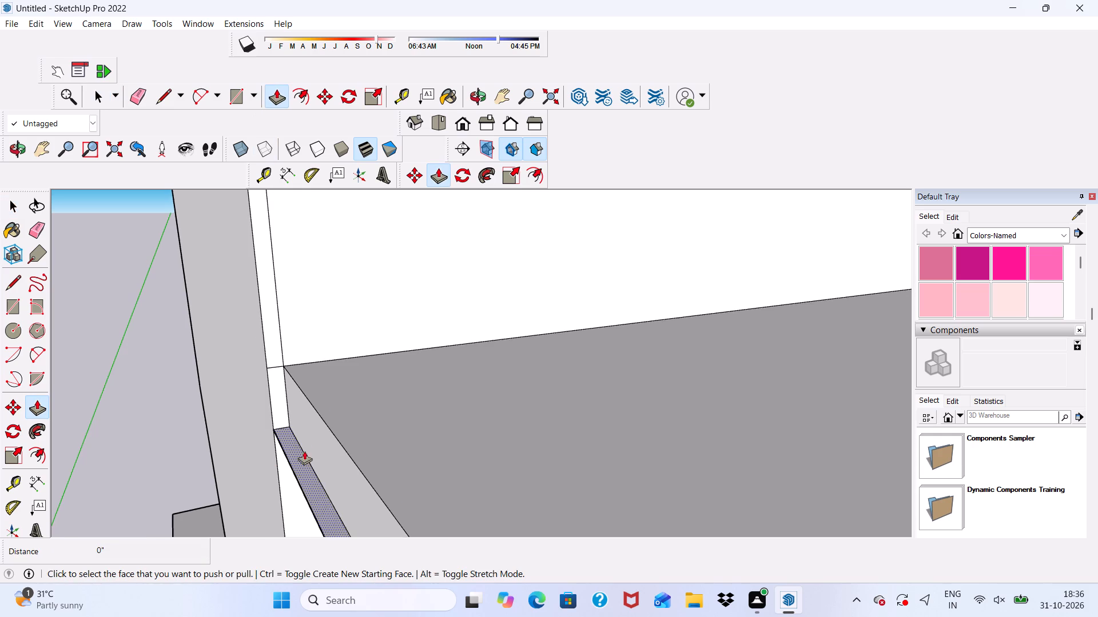
pyautogui.scroll(1, 304, 451)
pyautogui.click(307, 439)
pyautogui.click(305, 411)
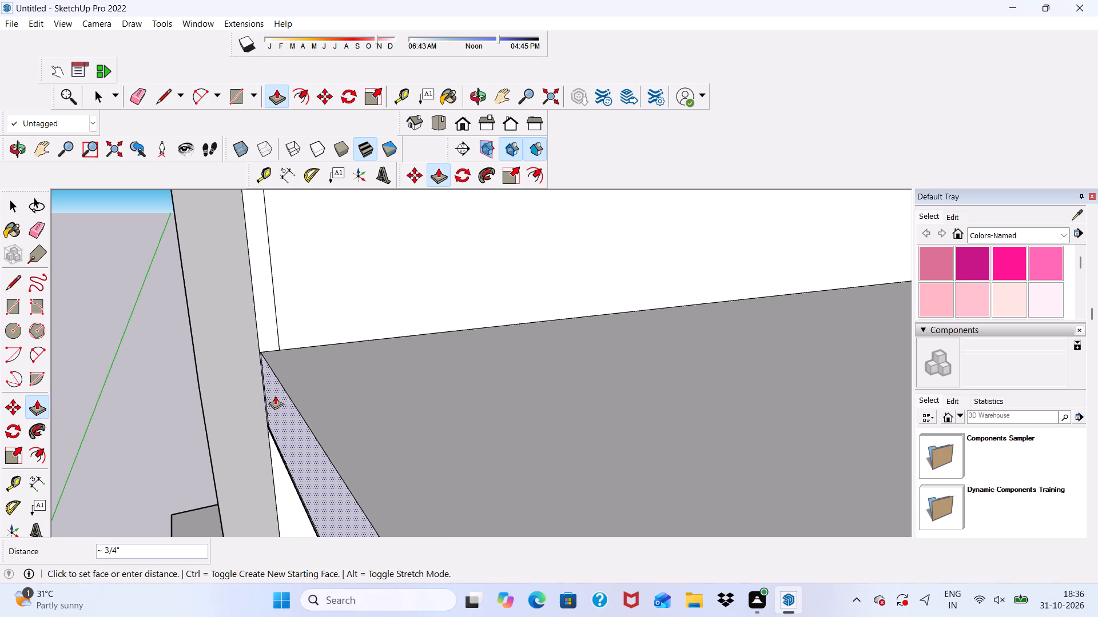
pyautogui.click(258, 333)
# Examine the extended slab end at the wall and the other projecting slabs from several angles.
pyautogui.scroll(-4, 258, 333)
pyautogui.scroll(-9, 357, 390)
pyautogui.moveTo(357, 450); pyautogui.dragTo(366, 382, button='middle')
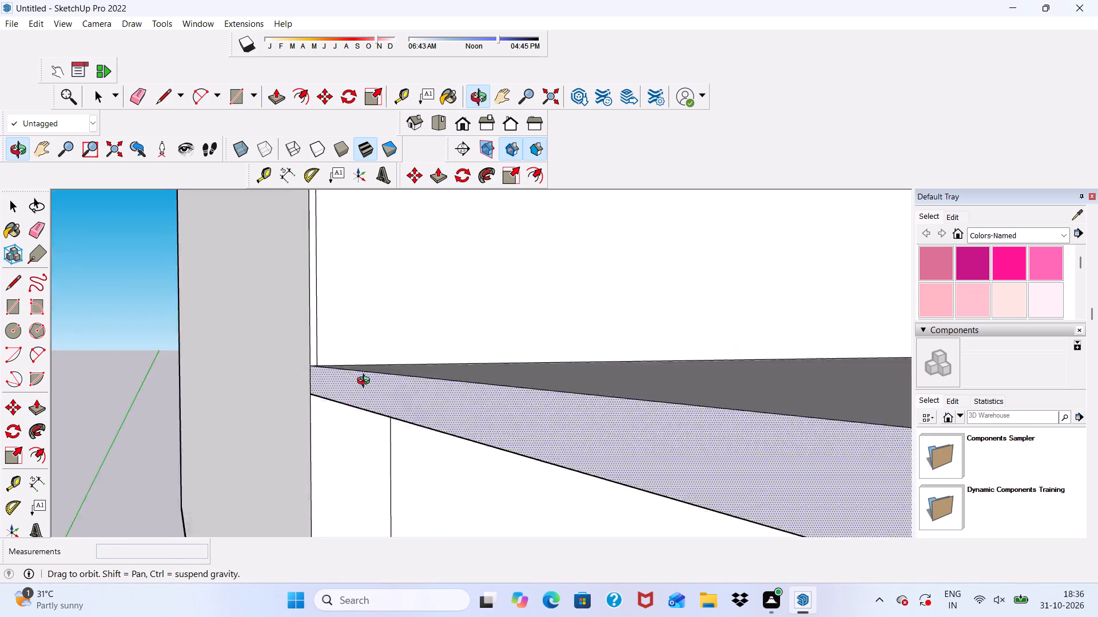
pyautogui.moveTo(366, 382); pyautogui.dragTo(351, 452, button='middle')
pyautogui.scroll(1, 354, 444)
pyautogui.scroll(-8, 360, 414)
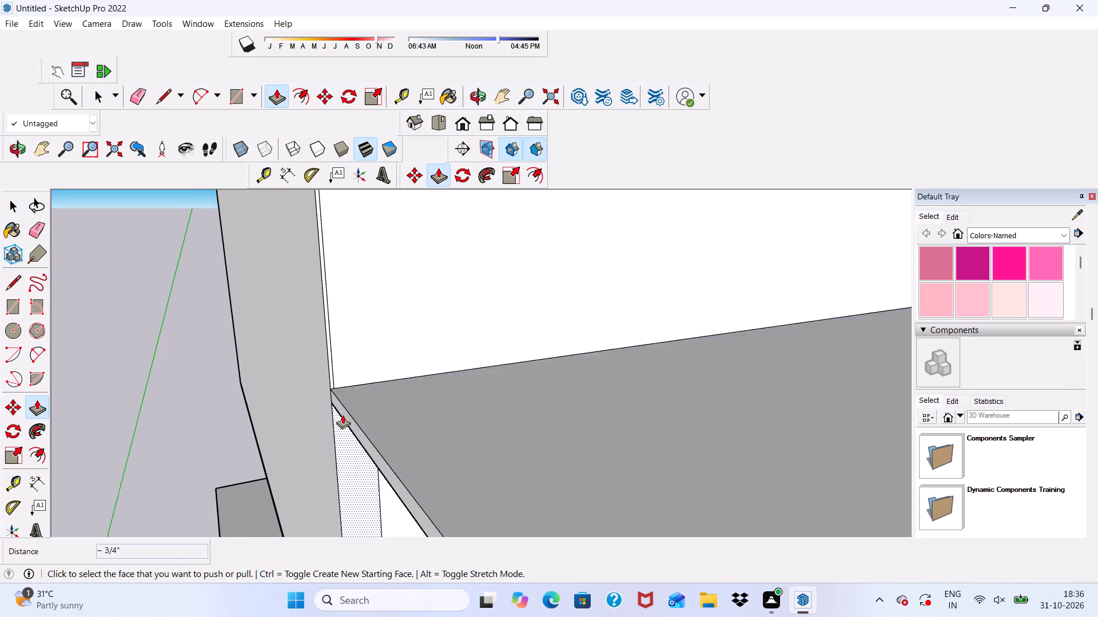
pyautogui.scroll(-19, 343, 415)
pyautogui.moveTo(562, 402); pyautogui.dragTo(388, 409, button='middle')
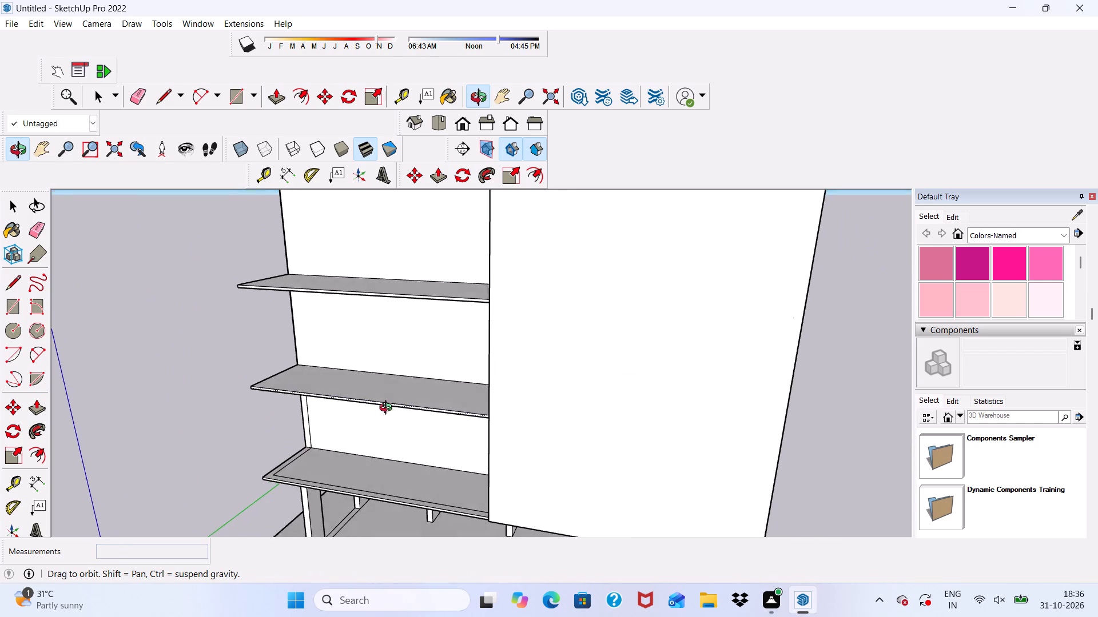
pyautogui.moveTo(388, 409); pyautogui.dragTo(606, 412, button='middle')
# Erase the leftover vertical seam line on the end face of the second-lowest projecting slab.
pyautogui.scroll(12, 442, 288)
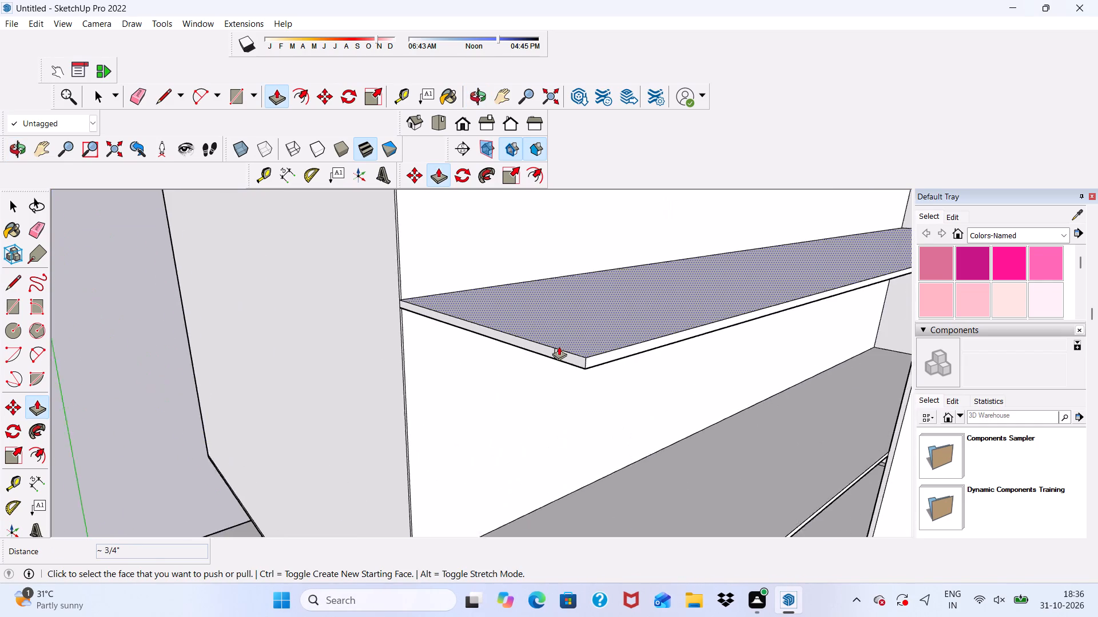
pyautogui.scroll(2, 559, 346)
pyautogui.moveTo(528, 291); pyautogui.dragTo(502, 347, button='middle')
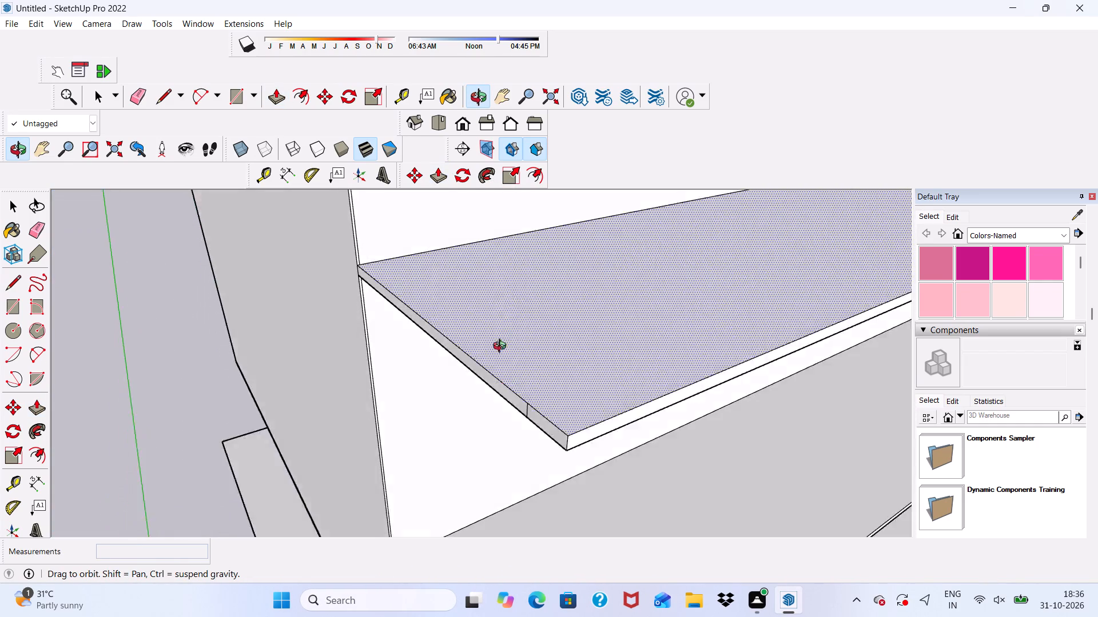
pyautogui.moveTo(502, 347); pyautogui.dragTo(499, 365, button='middle')
pyautogui.press('space')
pyautogui.click(127, 94)
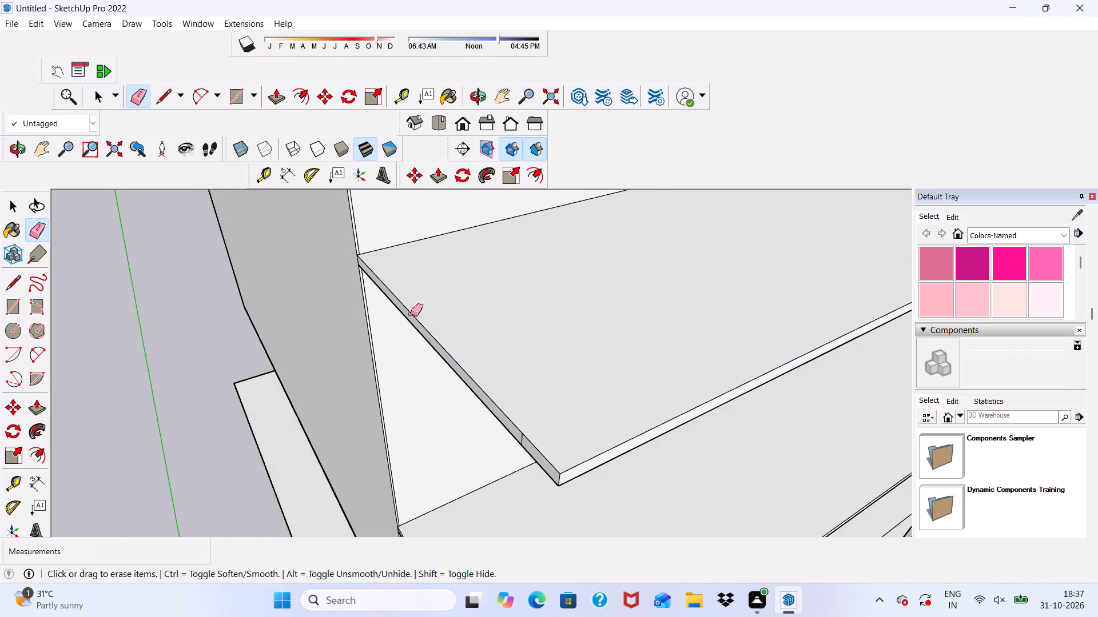
pyautogui.scroll(-1, 427, 348)
pyautogui.moveTo(428, 351); pyautogui.dragTo(429, 254, button='middle')
pyautogui.scroll(5, 472, 223)
pyautogui.moveTo(522, 218); pyautogui.dragTo(523, 218)
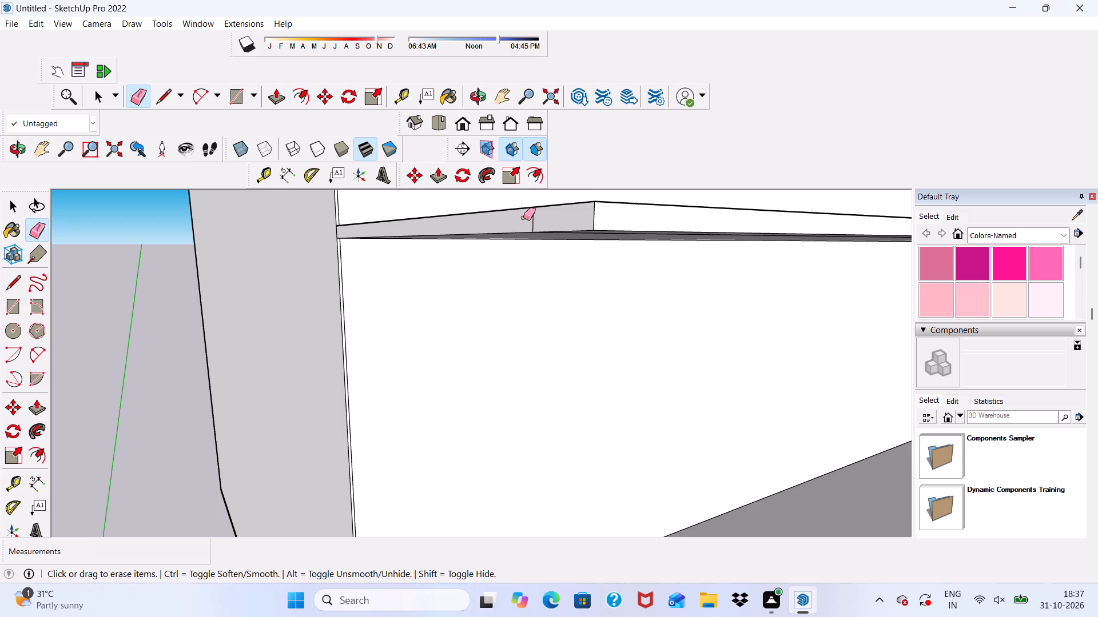
pyautogui.moveTo(523, 218); pyautogui.dragTo(539, 222)
# Erase the leftover line running along the underside of the second-lowest projecting slab near its front edge.
pyautogui.moveTo(587, 239); pyautogui.dragTo(580, 202, button='middle')
pyautogui.scroll(1, 580, 208)
pyautogui.scroll(-5, 572, 227)
pyautogui.scroll(3, 626, 205)
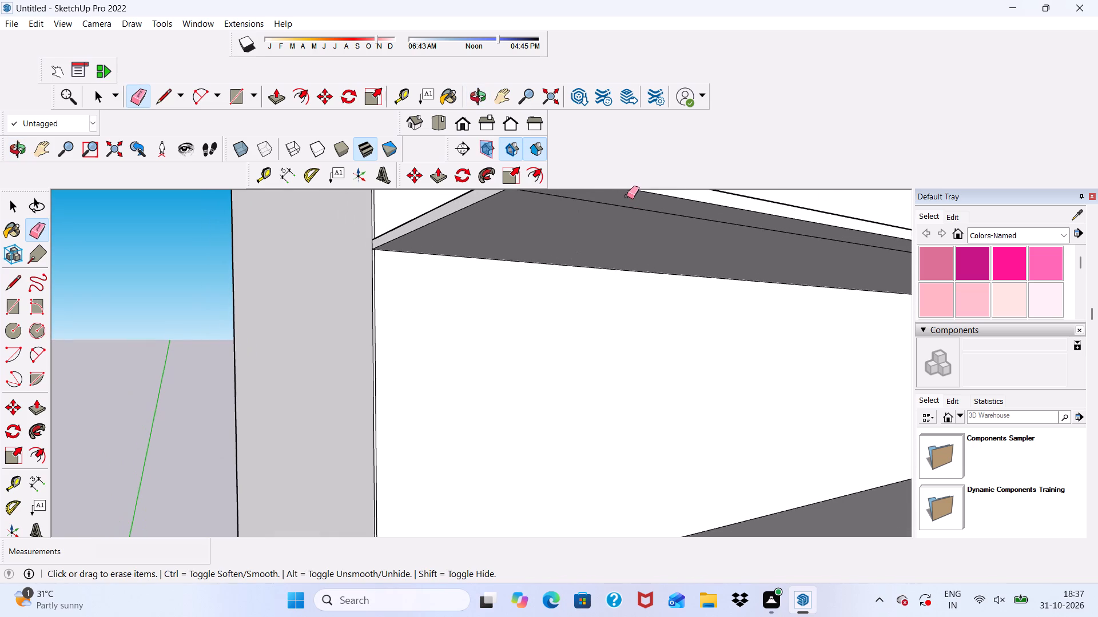
pyautogui.click(623, 209)
pyautogui.click(621, 207)
# Check the undersides of the other projecting slabs and erase the leftover line near a higher slab's front edge.
pyautogui.scroll(-5, 485, 282)
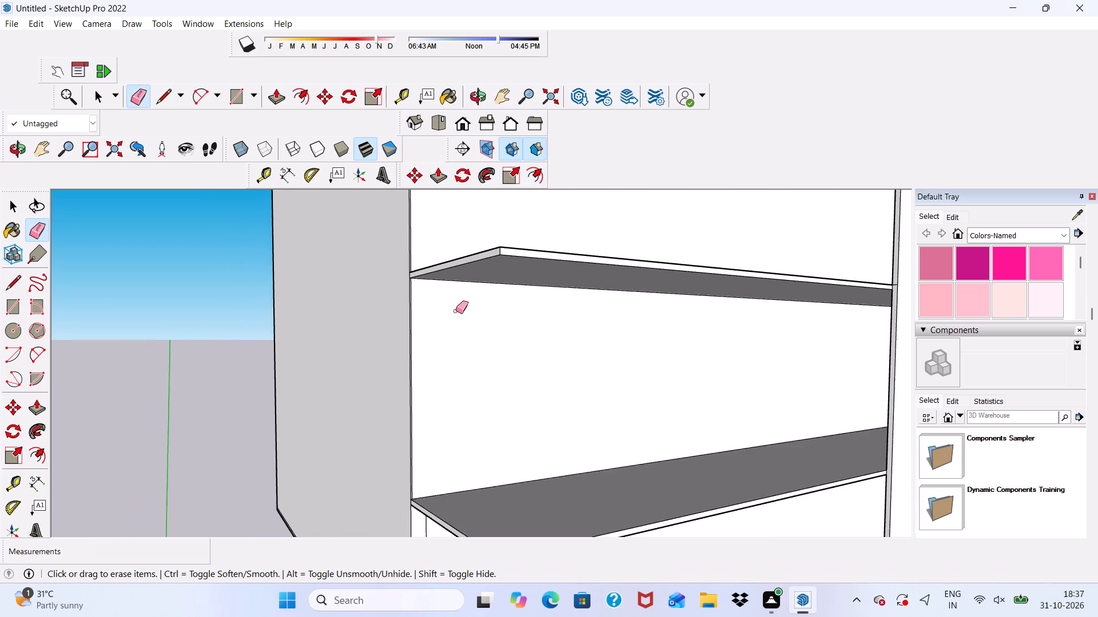
pyautogui.scroll(-5, 456, 311)
pyautogui.moveTo(663, 346); pyautogui.dragTo(552, 245, button='middle')
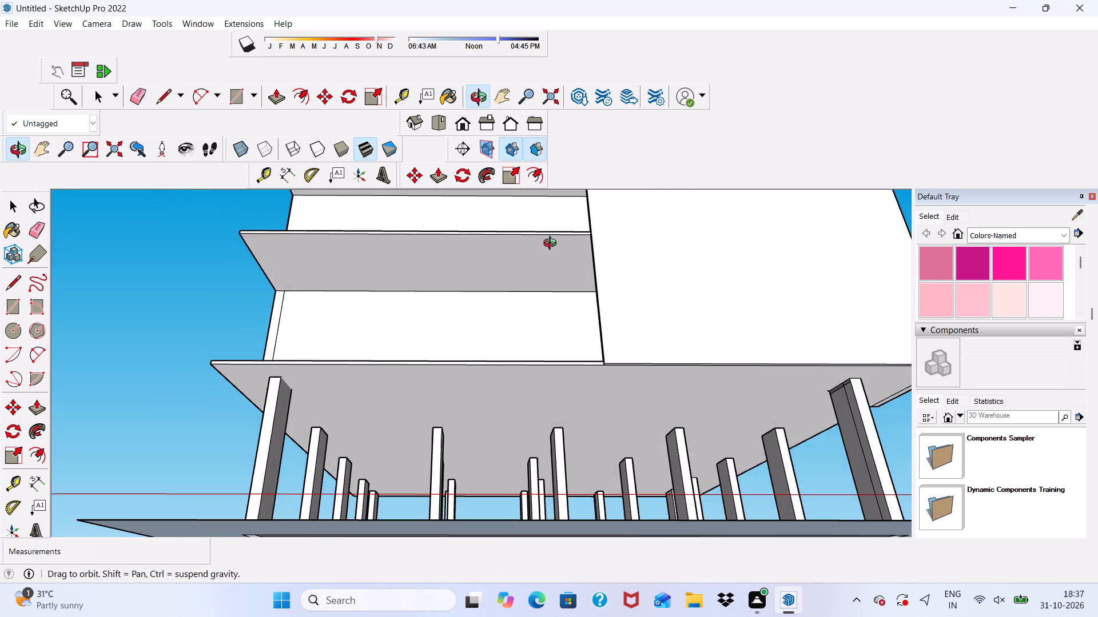
pyautogui.moveTo(552, 245); pyautogui.dragTo(552, 291, button='middle')
pyautogui.scroll(1, 552, 297)
pyautogui.scroll(-6, 535, 305)
pyautogui.scroll(4, 469, 217)
pyautogui.scroll(-5, 460, 267)
pyautogui.scroll(1, 422, 206)
pyautogui.scroll(-2, 421, 209)
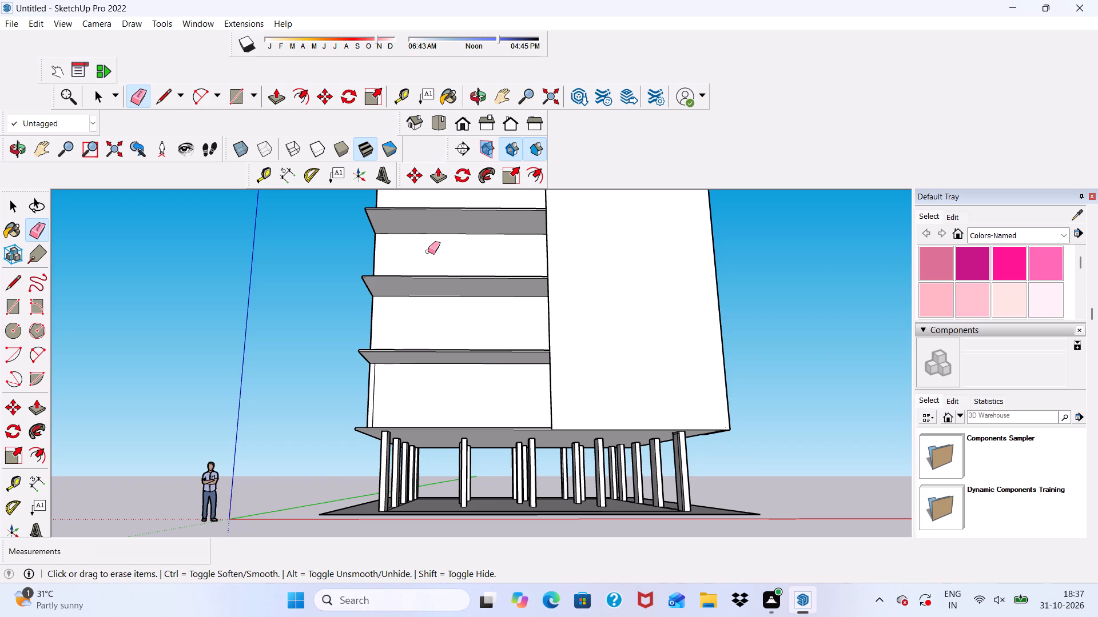
pyautogui.scroll(-4, 443, 286)
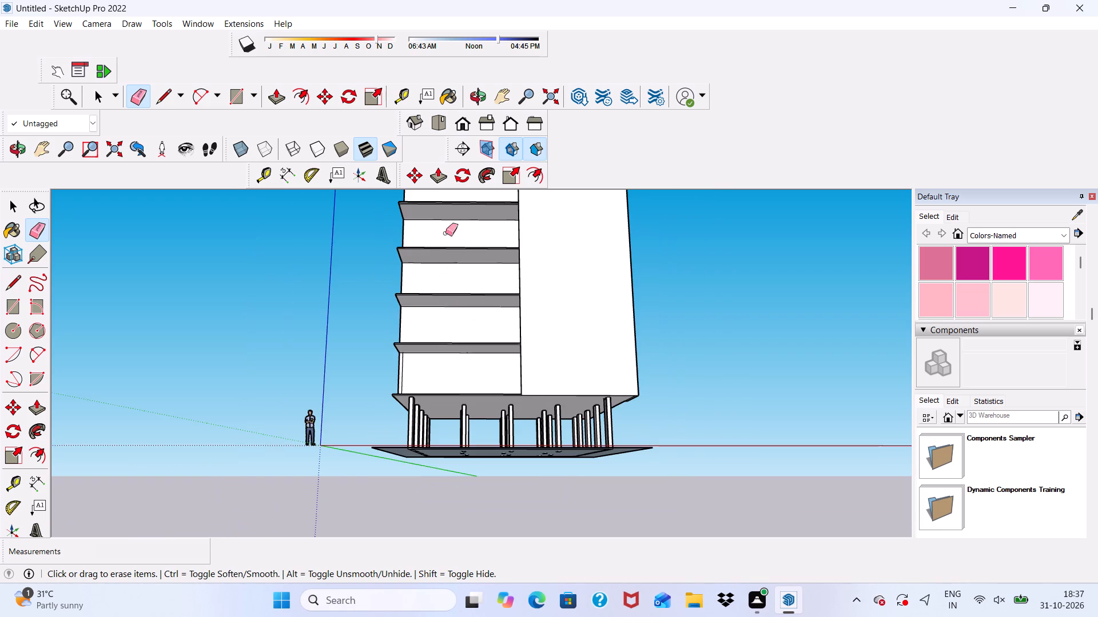
pyautogui.scroll(4, 447, 208)
pyautogui.scroll(-5, 447, 207)
pyautogui.scroll(11, 448, 235)
pyautogui.scroll(-6, 448, 243)
pyautogui.scroll(6, 459, 297)
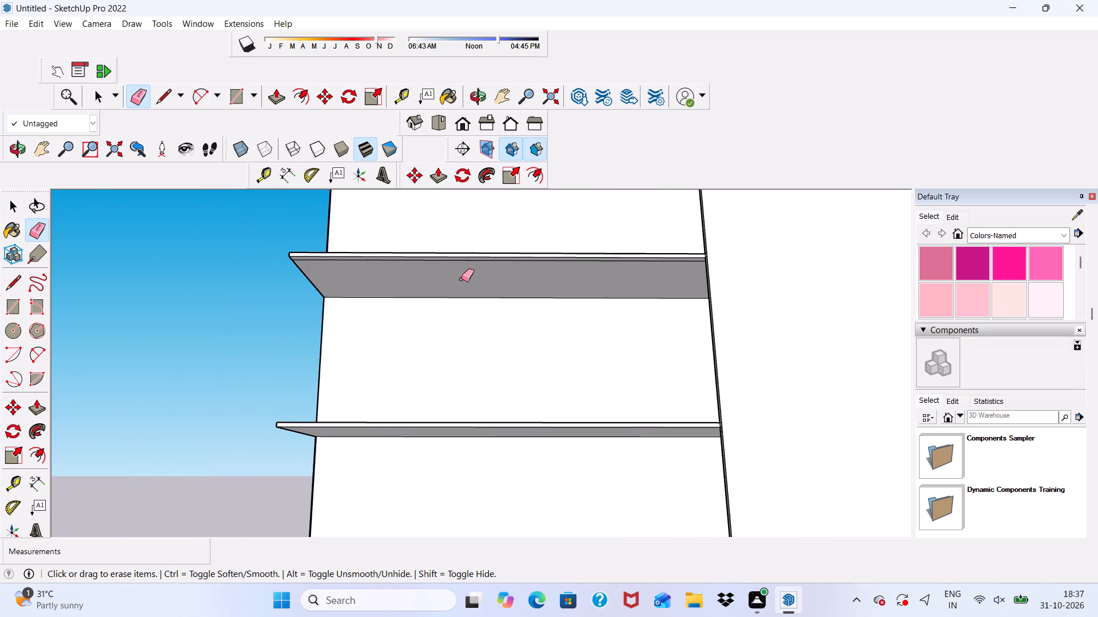
pyautogui.scroll(10, 461, 254)
pyautogui.moveTo(465, 261); pyautogui.dragTo(470, 269)
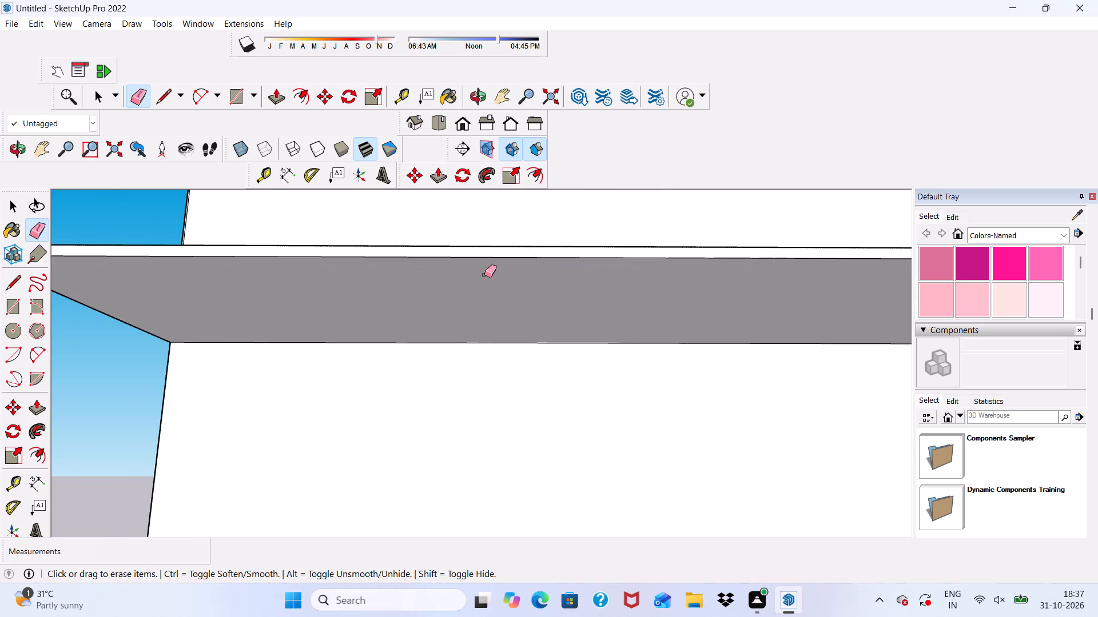
# Examine the projecting slabs and their wall junctions from above and below, and the whole building from outside.
pyautogui.scroll(-5, 484, 274)
pyautogui.moveTo(331, 299); pyautogui.dragTo(537, 396, button='middle')
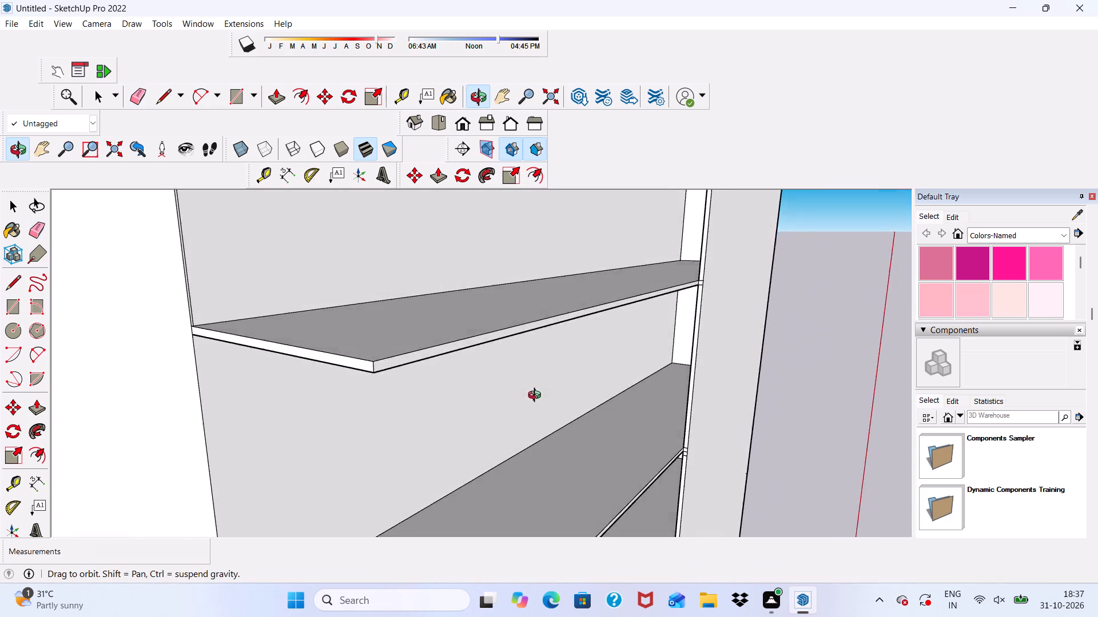
pyautogui.moveTo(537, 396); pyautogui.dragTo(369, 459, button='middle')
pyautogui.scroll(-15, 376, 351)
pyautogui.moveTo(443, 411); pyautogui.dragTo(441, 402, button='middle')
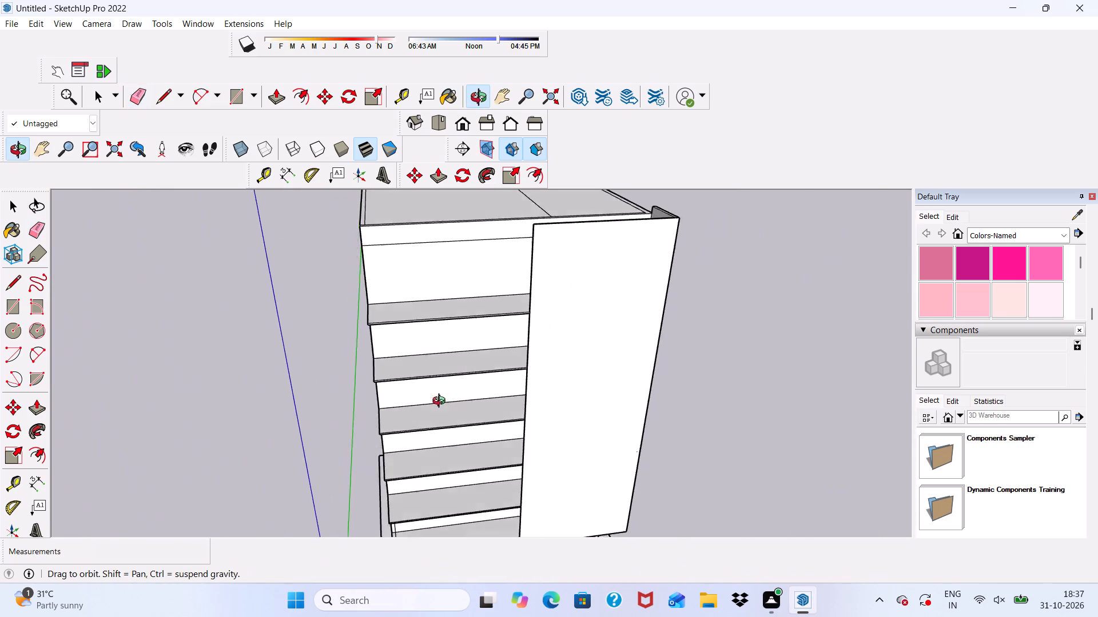
pyautogui.moveTo(441, 402); pyautogui.dragTo(396, 285, button='middle')
pyautogui.scroll(20, 383, 186)
pyautogui.scroll(1, 383, 186)
pyautogui.scroll(-1, 397, 243)
pyautogui.moveTo(399, 245); pyautogui.dragTo(400, 248, button='middle')
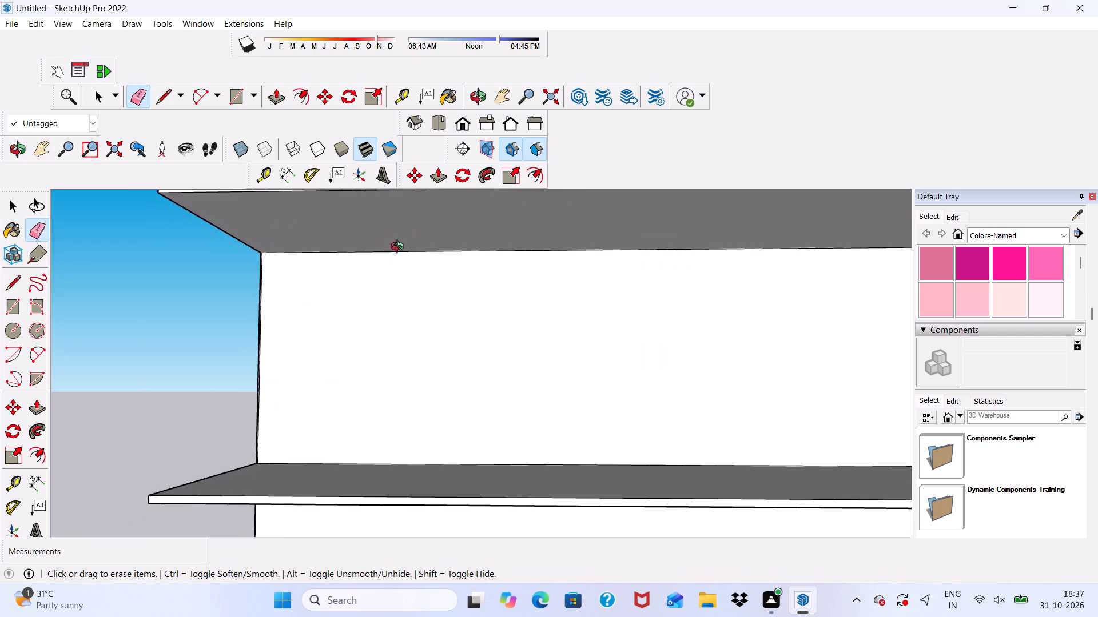
pyautogui.moveTo(400, 248); pyautogui.dragTo(438, 383, button='middle')
pyautogui.scroll(-5, 405, 277)
pyautogui.press('space')
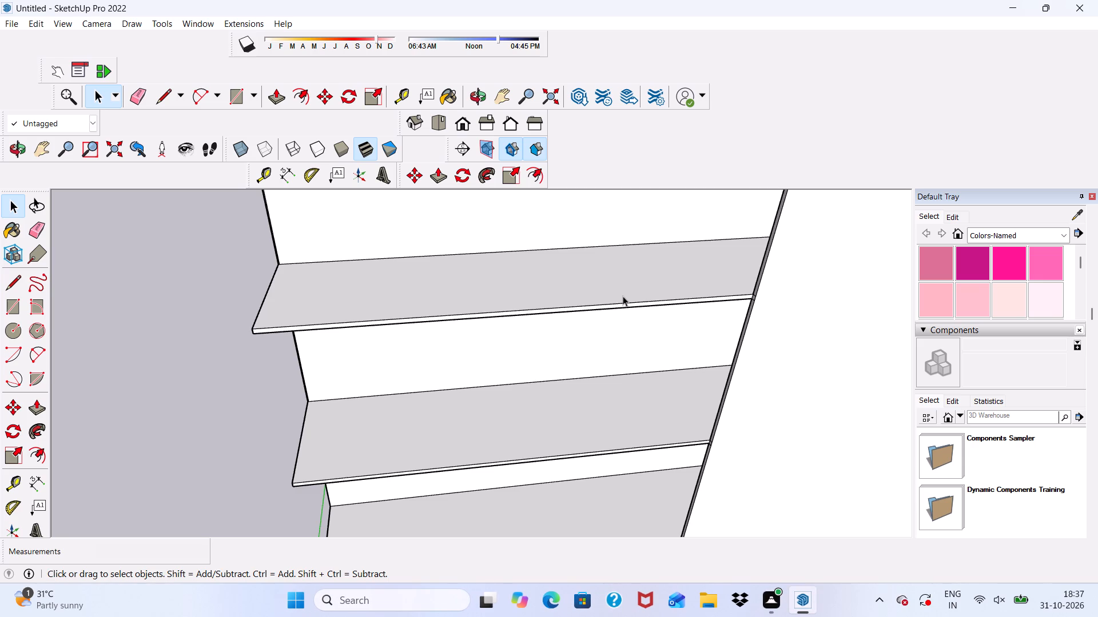
pyautogui.scroll(-1, 533, 267)
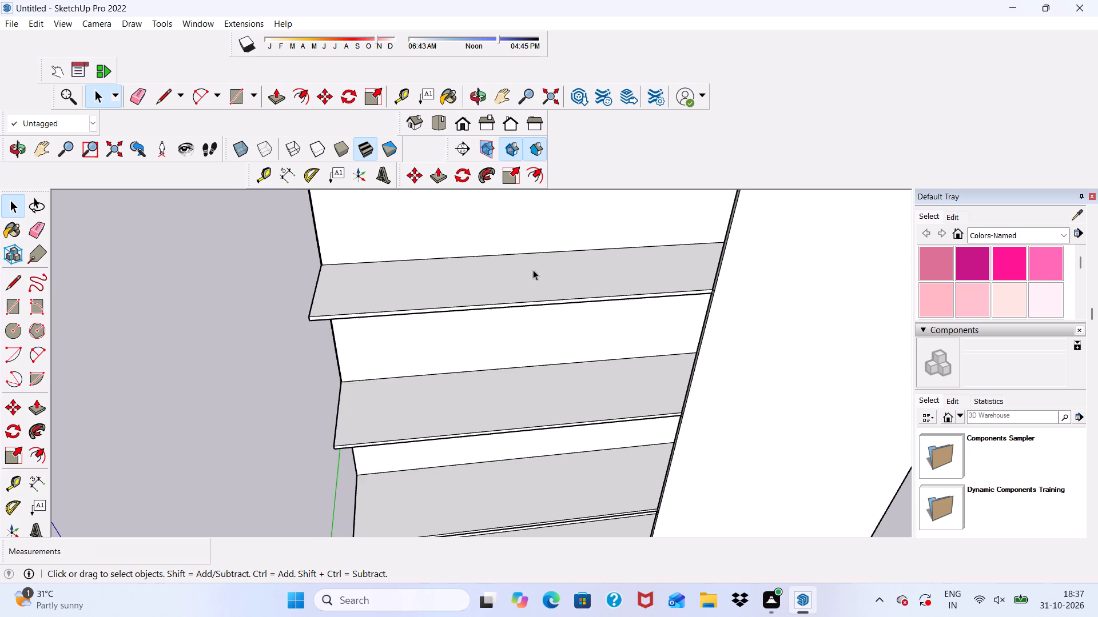
pyautogui.scroll(-6, 533, 270)
pyautogui.press('space')
pyautogui.scroll(2, 336, 306)
pyautogui.scroll(-3, 354, 312)
pyautogui.moveTo(480, 335); pyautogui.dragTo(344, 339, button='middle')
pyautogui.scroll(-3, 344, 339)
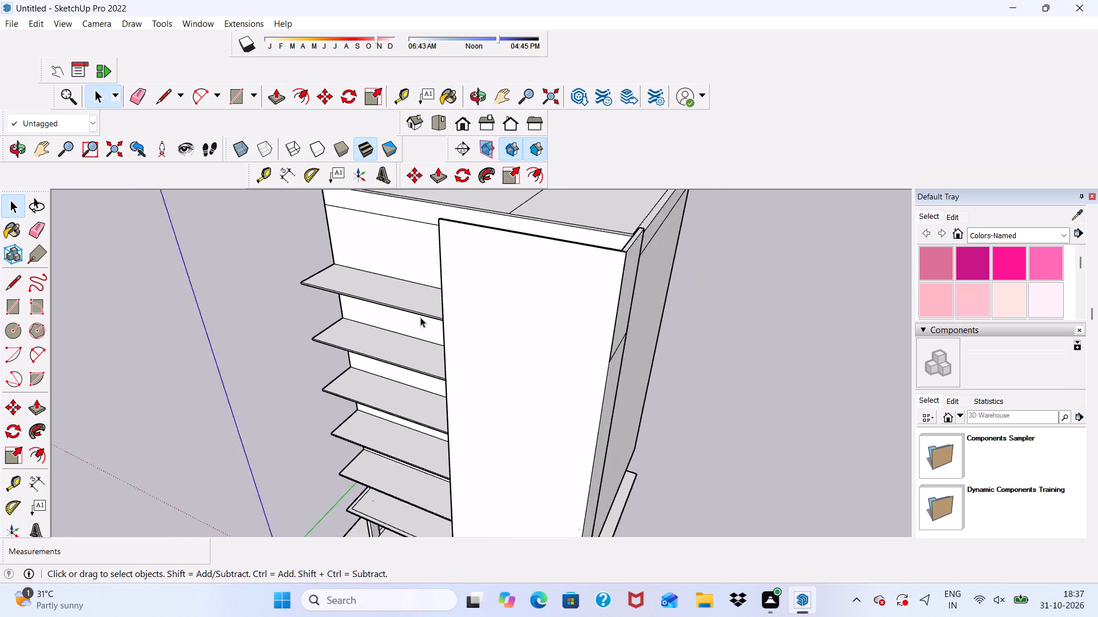
pyautogui.scroll(-2, 420, 317)
pyautogui.moveTo(436, 367); pyautogui.dragTo(463, 314, button='middle')
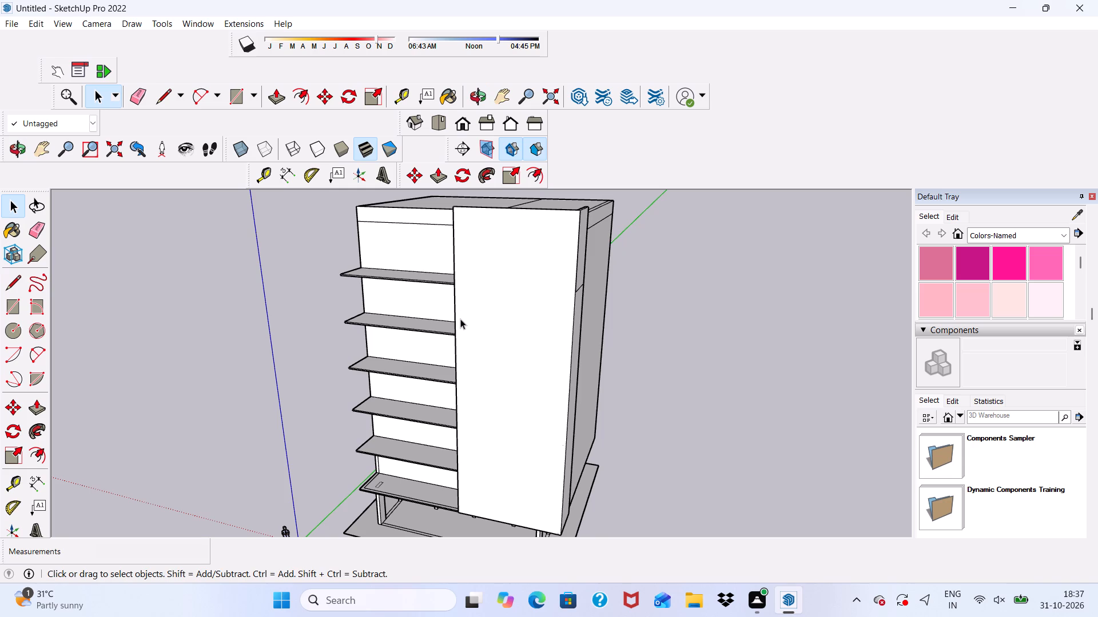
pyautogui.scroll(1, 460, 319)
pyautogui.scroll(-4, 460, 319)
pyautogui.moveTo(433, 384); pyautogui.dragTo(447, 347, button='middle')
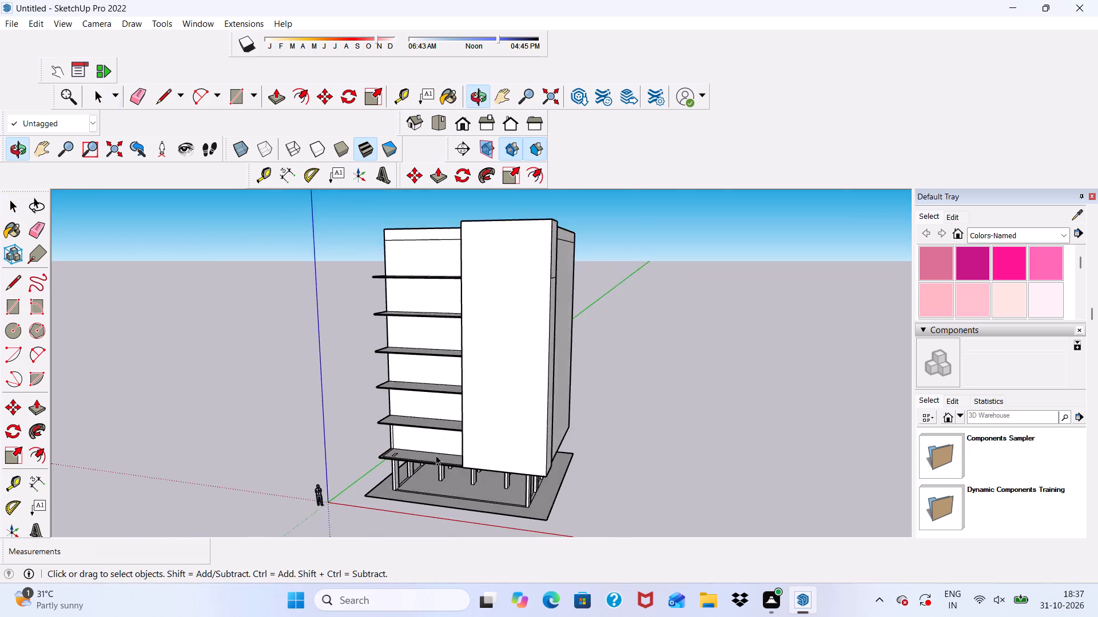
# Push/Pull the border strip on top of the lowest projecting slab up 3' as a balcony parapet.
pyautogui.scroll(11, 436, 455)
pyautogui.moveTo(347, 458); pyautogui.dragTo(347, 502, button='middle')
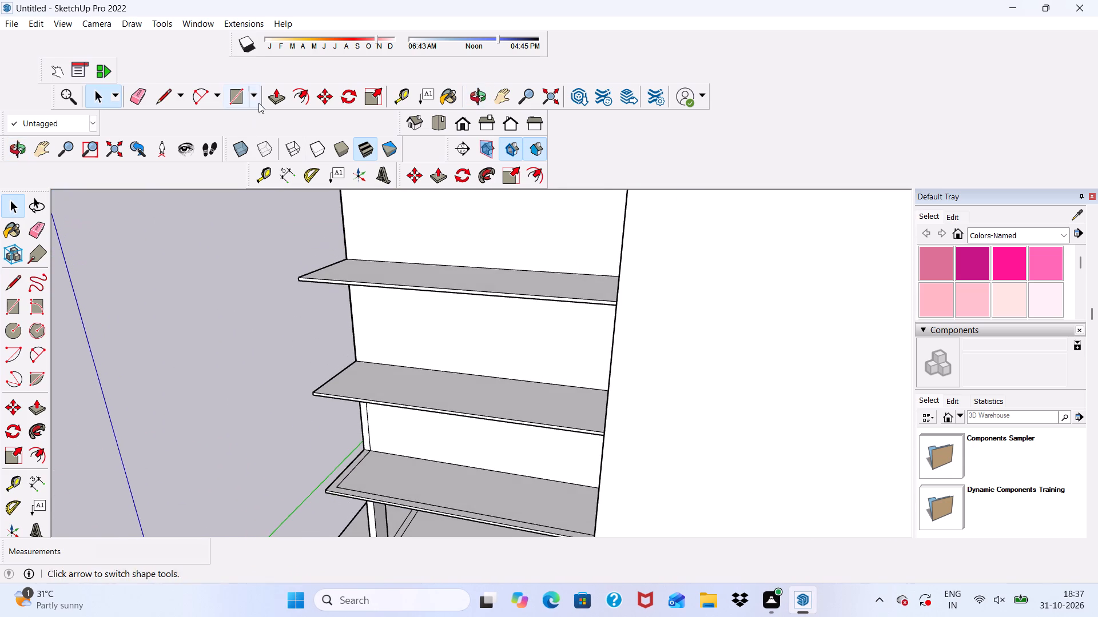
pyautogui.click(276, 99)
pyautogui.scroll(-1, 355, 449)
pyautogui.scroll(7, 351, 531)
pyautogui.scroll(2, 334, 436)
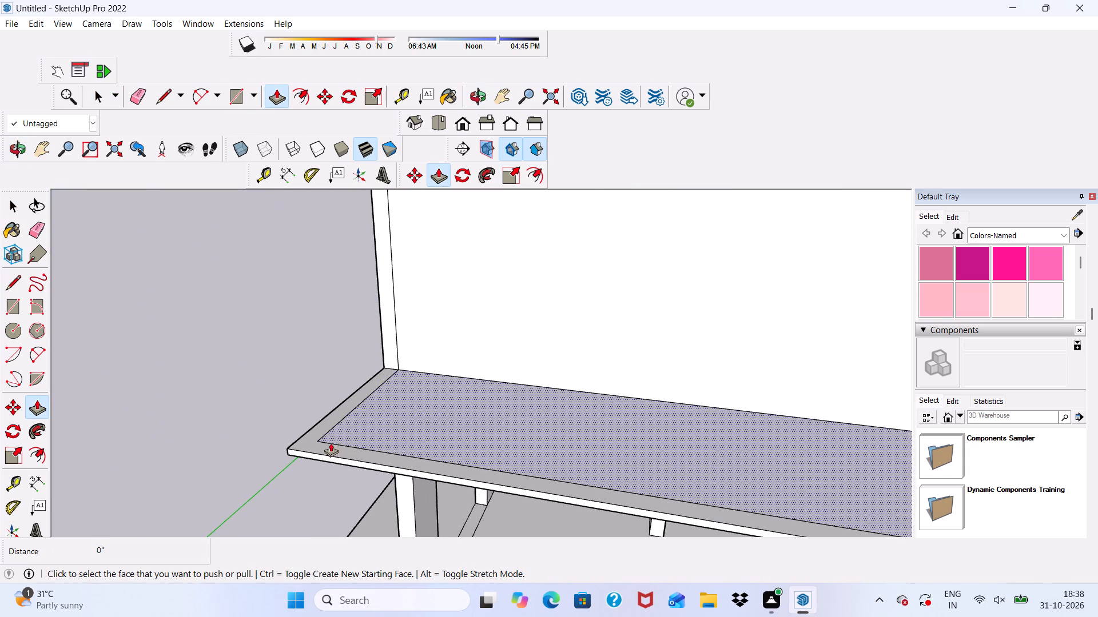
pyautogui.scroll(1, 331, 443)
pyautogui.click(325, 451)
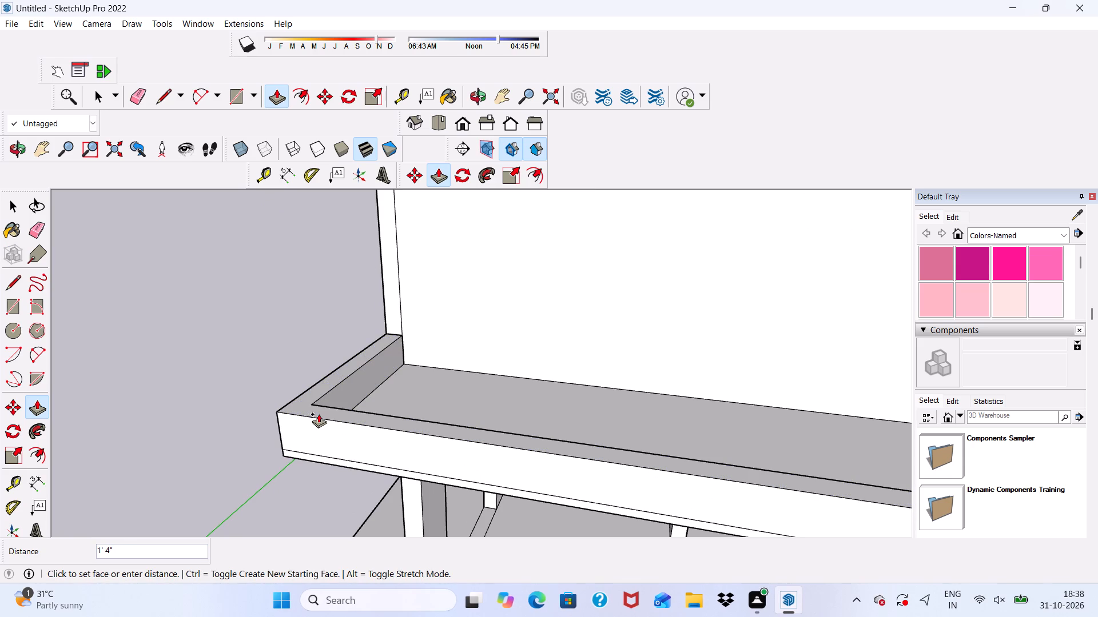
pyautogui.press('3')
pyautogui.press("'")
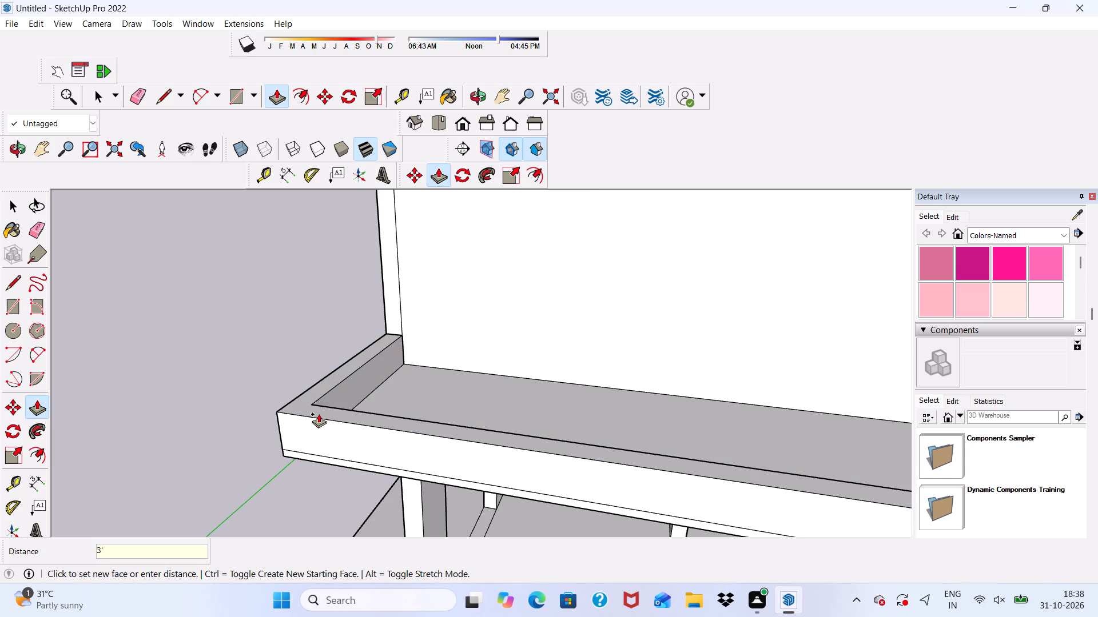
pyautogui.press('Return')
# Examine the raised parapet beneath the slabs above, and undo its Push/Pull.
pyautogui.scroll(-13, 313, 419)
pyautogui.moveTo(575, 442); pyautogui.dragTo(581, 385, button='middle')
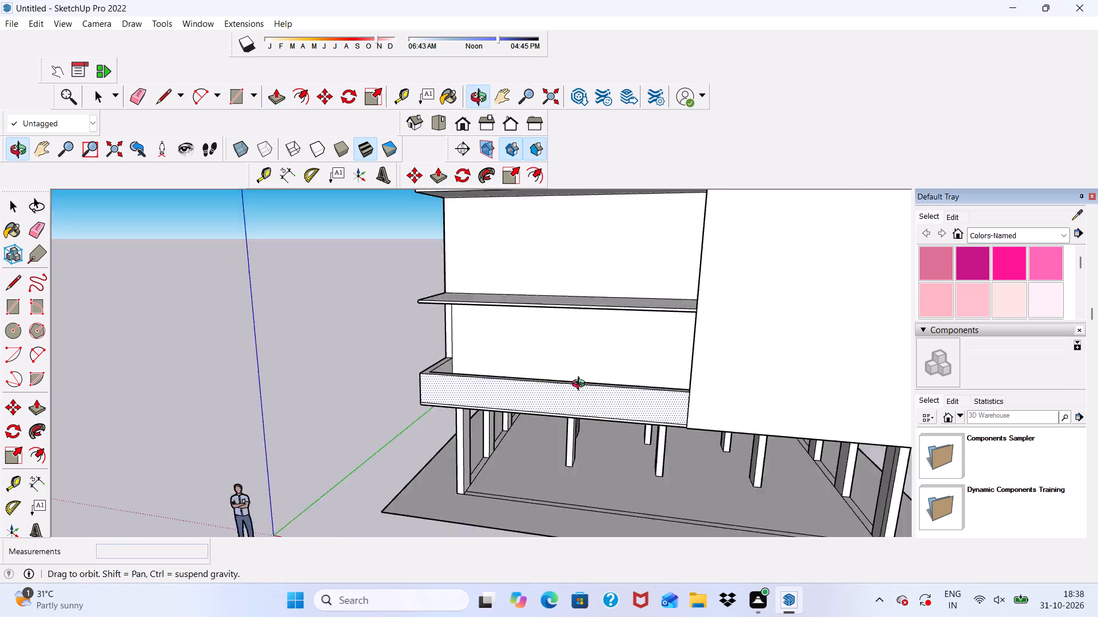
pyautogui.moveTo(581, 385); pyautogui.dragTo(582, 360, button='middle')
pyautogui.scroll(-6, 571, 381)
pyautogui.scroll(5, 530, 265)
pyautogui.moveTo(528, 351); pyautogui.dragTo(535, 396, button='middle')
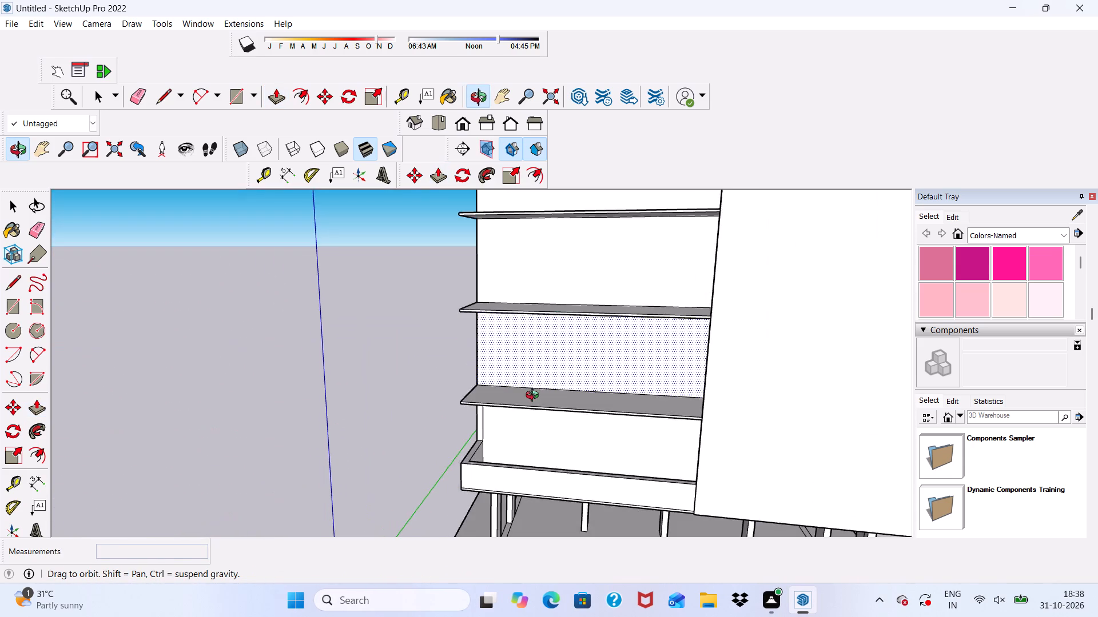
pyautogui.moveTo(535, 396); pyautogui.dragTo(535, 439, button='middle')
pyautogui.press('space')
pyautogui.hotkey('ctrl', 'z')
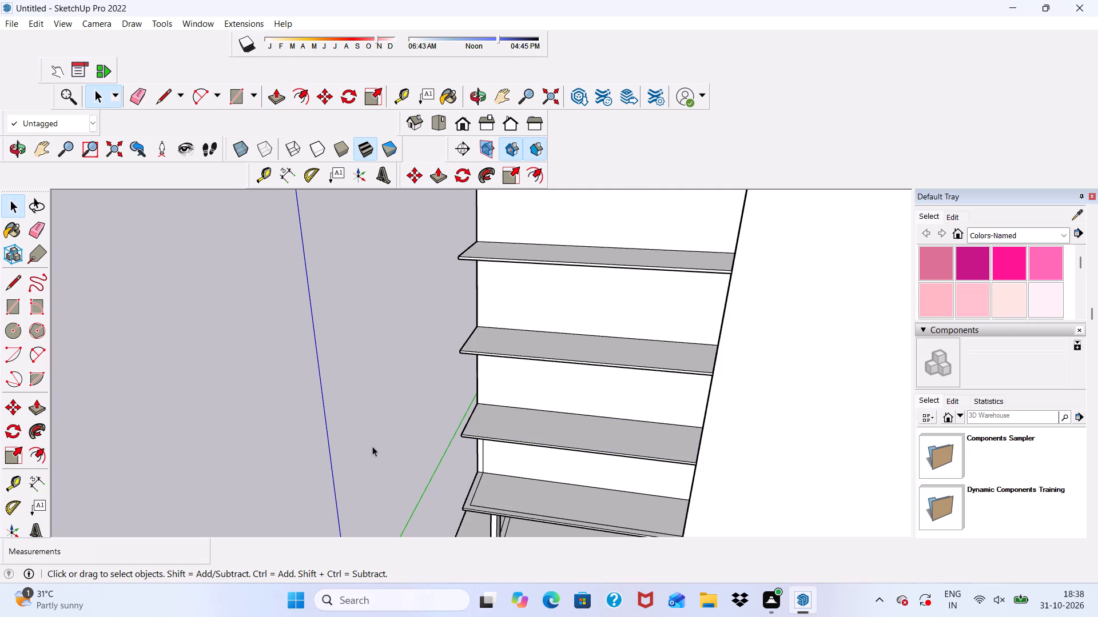
# Draw a 4' by 7' door rectangle on the wall, standing on the lowest projecting slab near the wall's end.
pyautogui.scroll(1, 394, 448)
pyautogui.press('space')
pyautogui.click(232, 93)
pyautogui.scroll(-3, 459, 331)
pyautogui.moveTo(572, 474); pyautogui.dragTo(567, 302, button='middle')
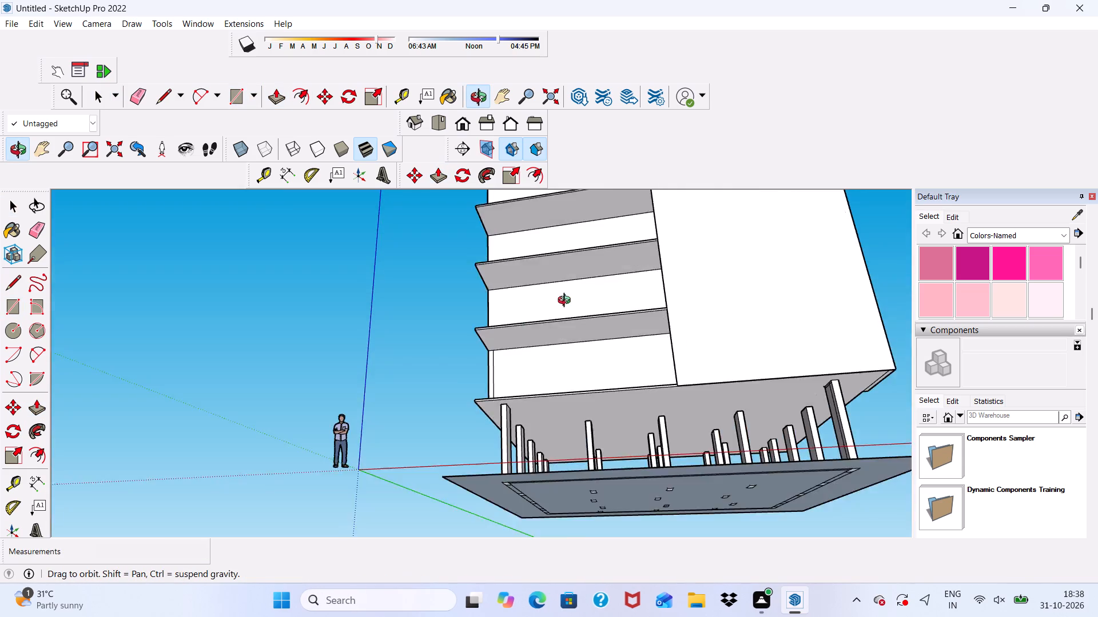
pyautogui.moveTo(567, 302); pyautogui.dragTo(566, 360, button='middle')
pyautogui.scroll(4, 526, 420)
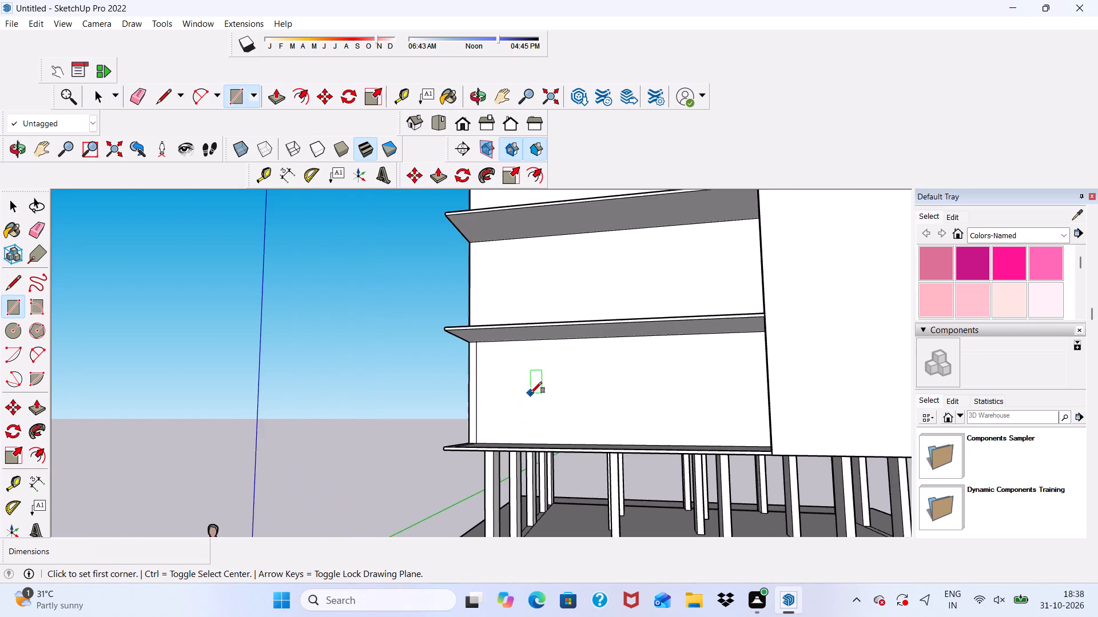
pyautogui.scroll(3, 517, 436)
pyautogui.moveTo(516, 434); pyautogui.dragTo(519, 459, button='middle')
pyautogui.click(491, 468)
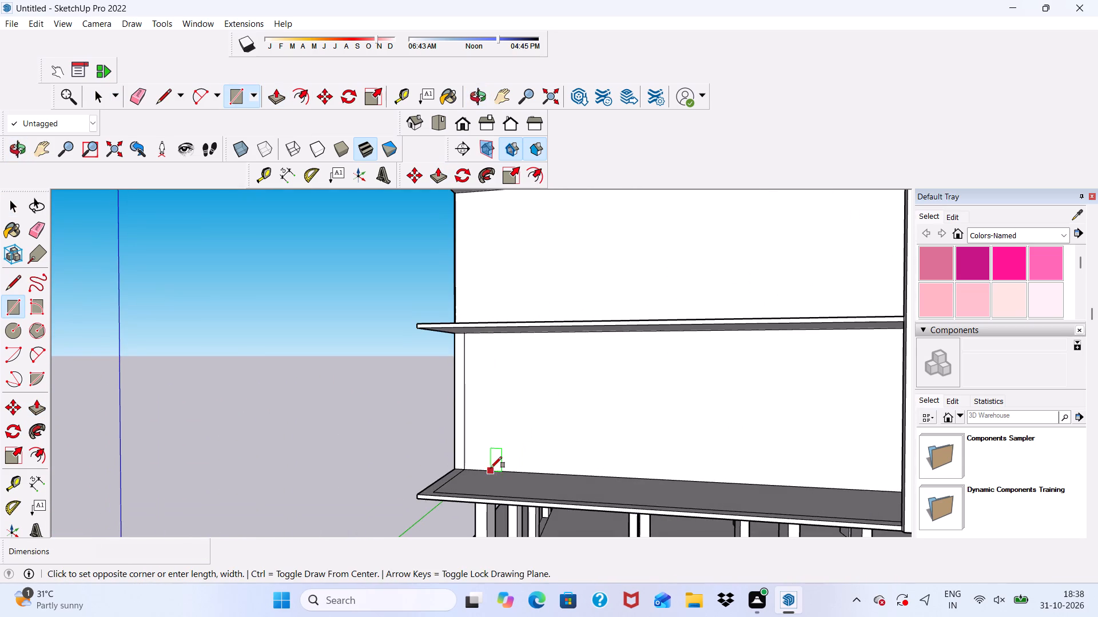
pyautogui.write("4',7'")
pyautogui.press('Return')
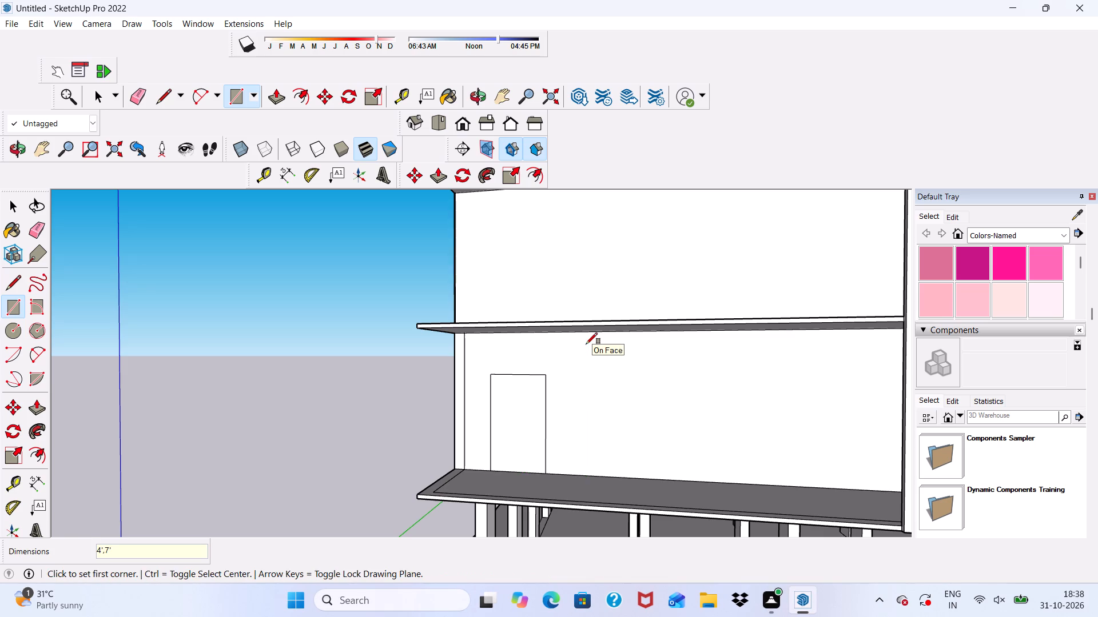
pyautogui.press('space')
# Offset the door rectangle's outline outward by 6" to form a frame border around it.
pyautogui.scroll(6, 574, 366)
pyautogui.click(523, 431)
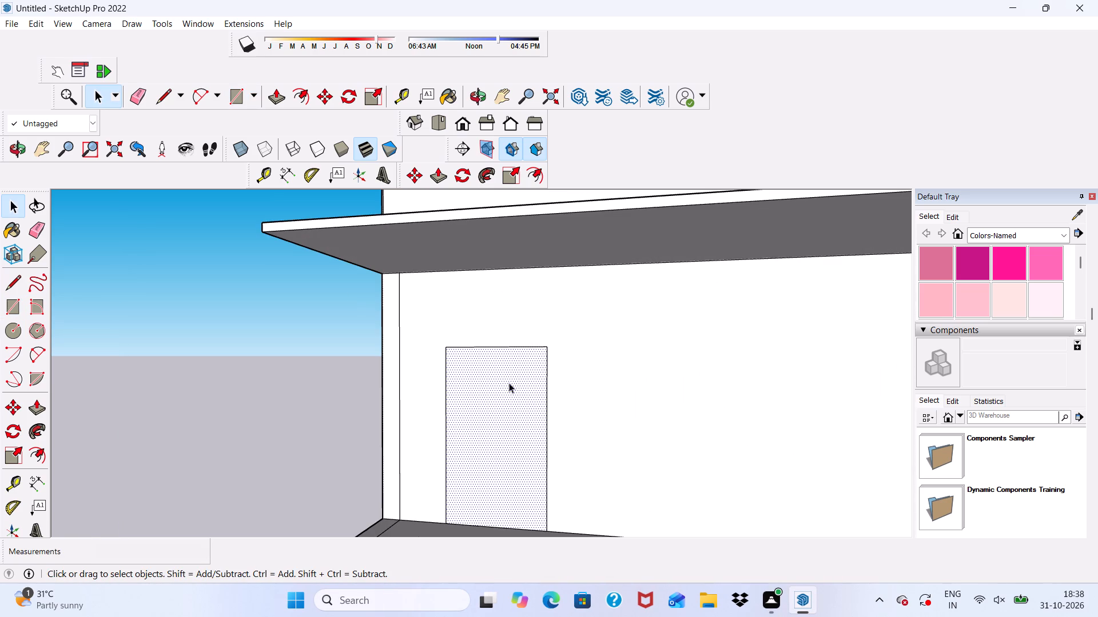
pyautogui.click(304, 96)
pyautogui.scroll(2, 444, 399)
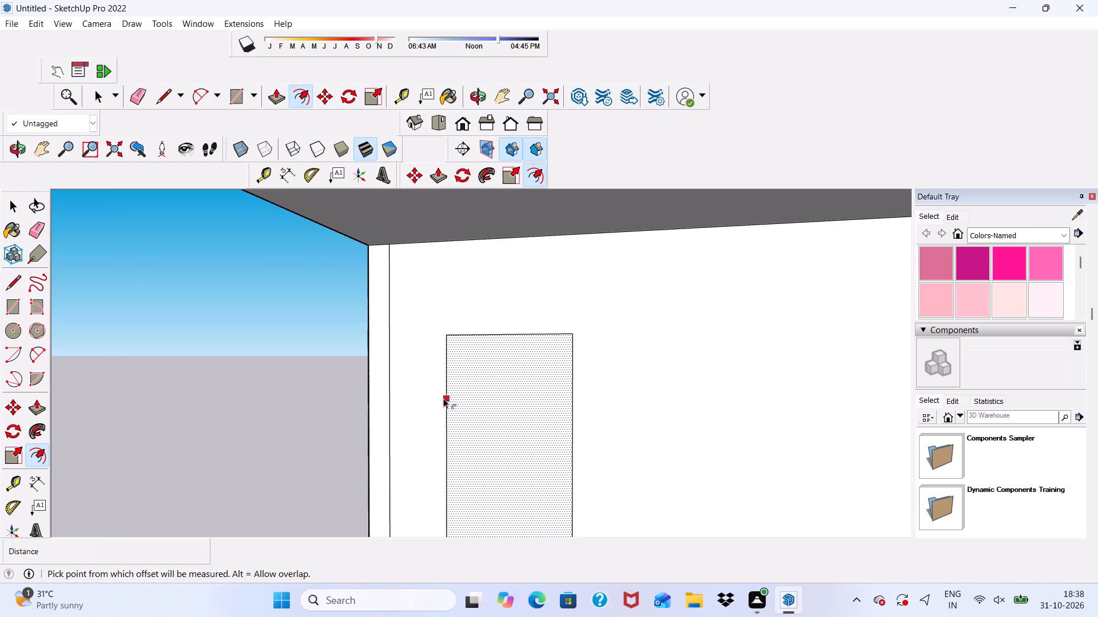
pyautogui.click(443, 398)
pyautogui.press('6')
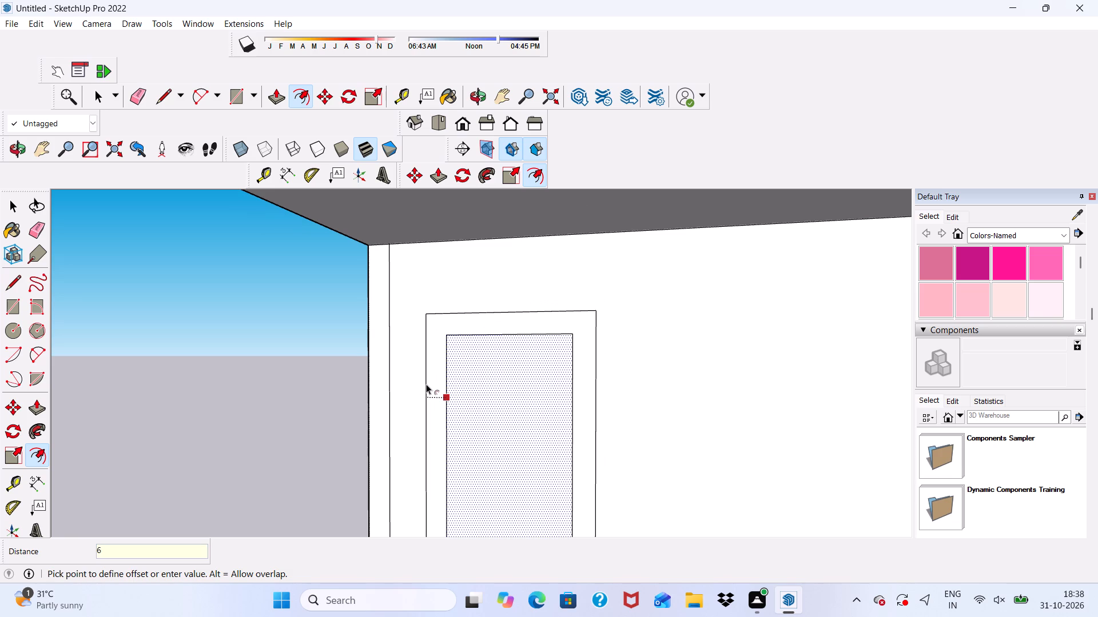
pyautogui.hotkey('shift', '"')
pyautogui.press('Return')
pyautogui.press('space')
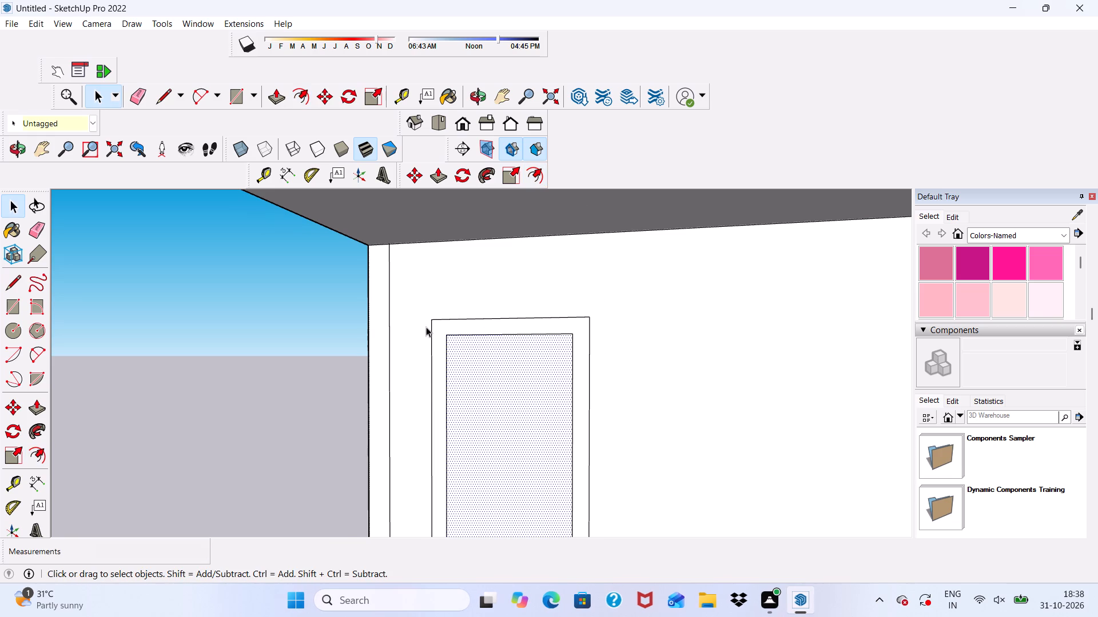
# Push/Pull the door's frame border outward from the wall by 6".
pyautogui.scroll(-5, 425, 327)
pyautogui.click(337, 382)
pyautogui.scroll(3, 496, 392)
pyautogui.scroll(6, 453, 327)
pyautogui.click(453, 327)
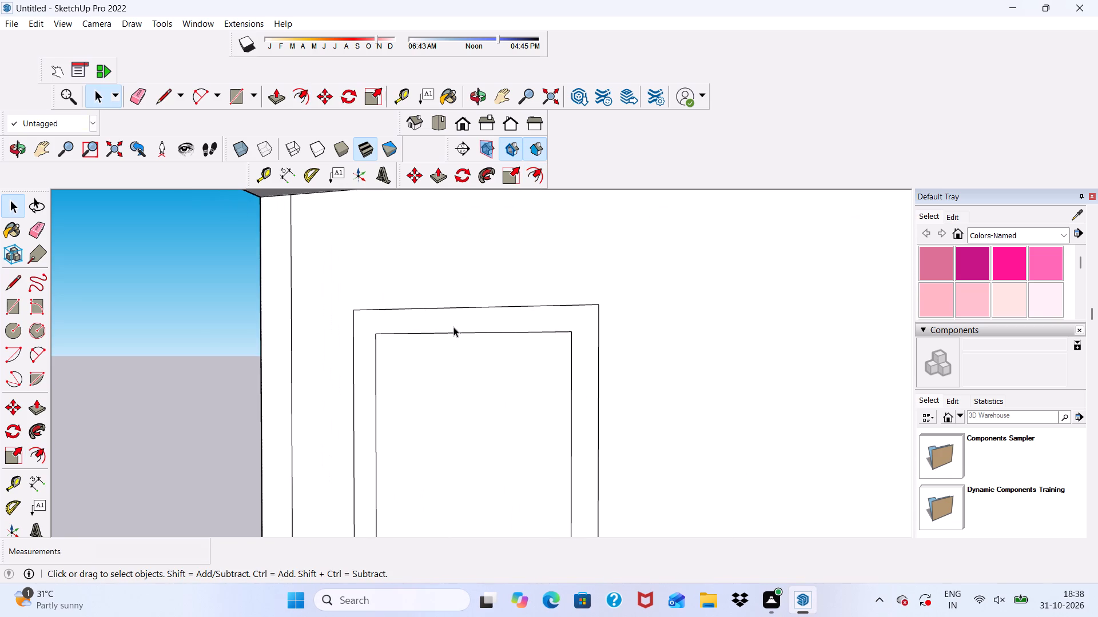
pyautogui.click(435, 173)
pyautogui.scroll(-3, 538, 322)
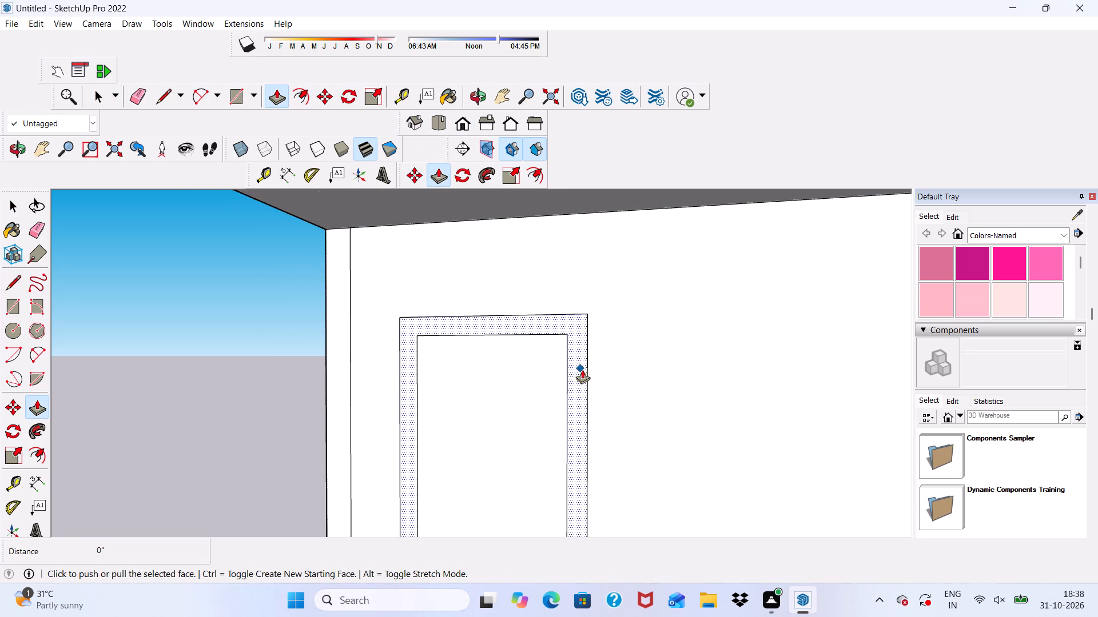
pyautogui.middleClick(574, 341)
pyautogui.click(574, 341)
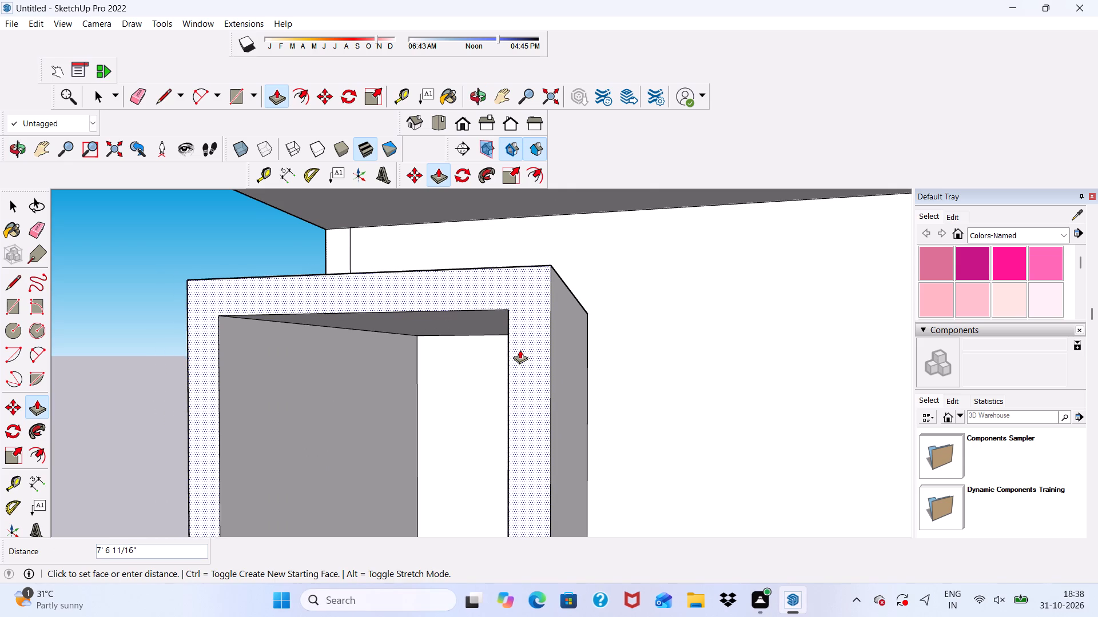
pyautogui.press('6')
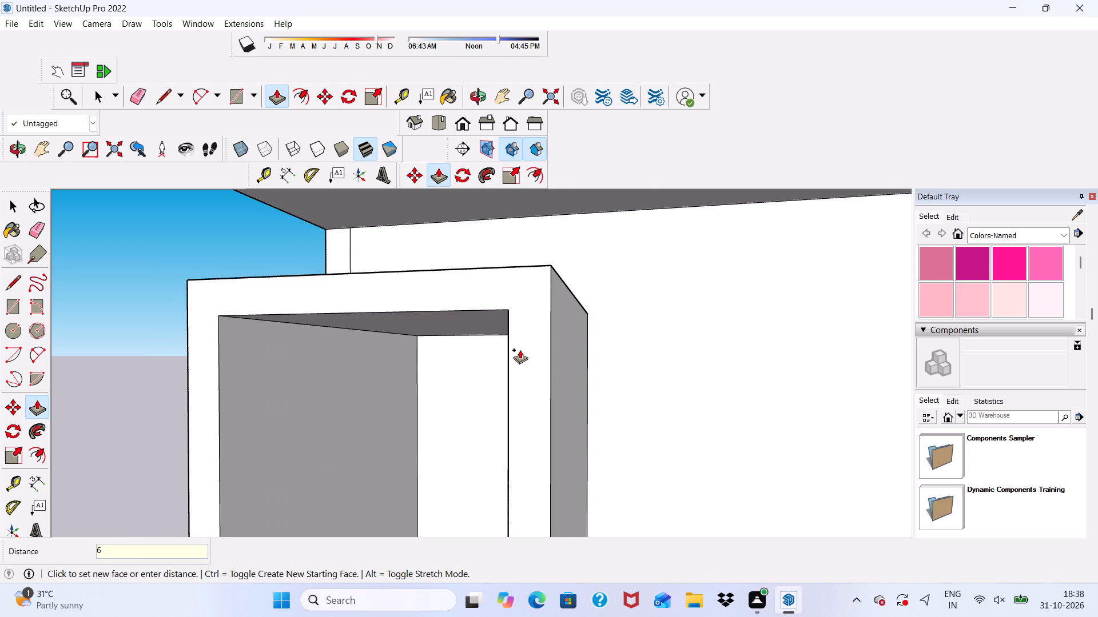
pyautogui.hotkey('shift', '"')
pyautogui.press('Return')
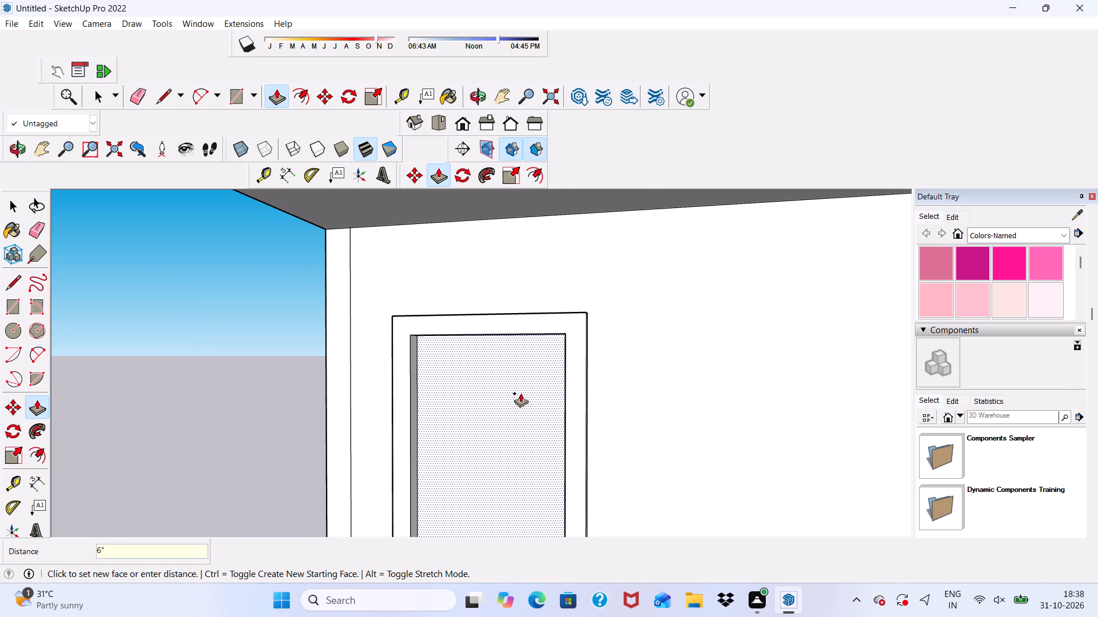
# Push/Pull the door panel inside the frame outward by 3".
pyautogui.scroll(5, 520, 394)
pyautogui.click(520, 395)
pyautogui.write('3"')
pyautogui.press('Return')
pyautogui.press('space')
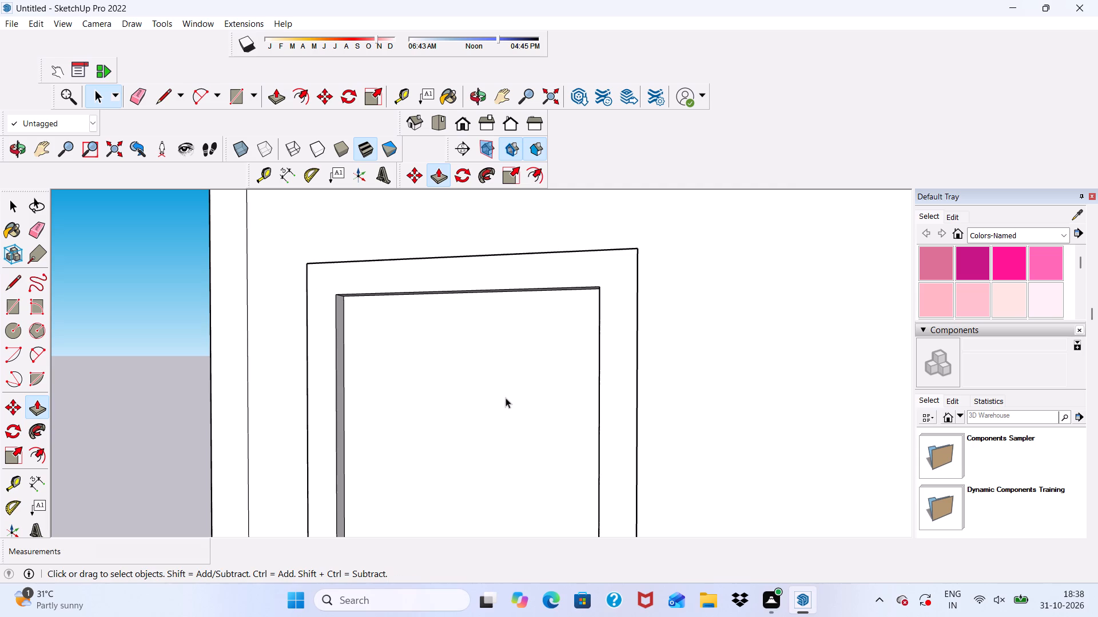
# Draw a thin horizontal strip rectangle, about 1" high and 4' wide, across the upper part of the door panel between the frame sides.
pyautogui.scroll(-6, 510, 397)
pyautogui.scroll(-3, 440, 336)
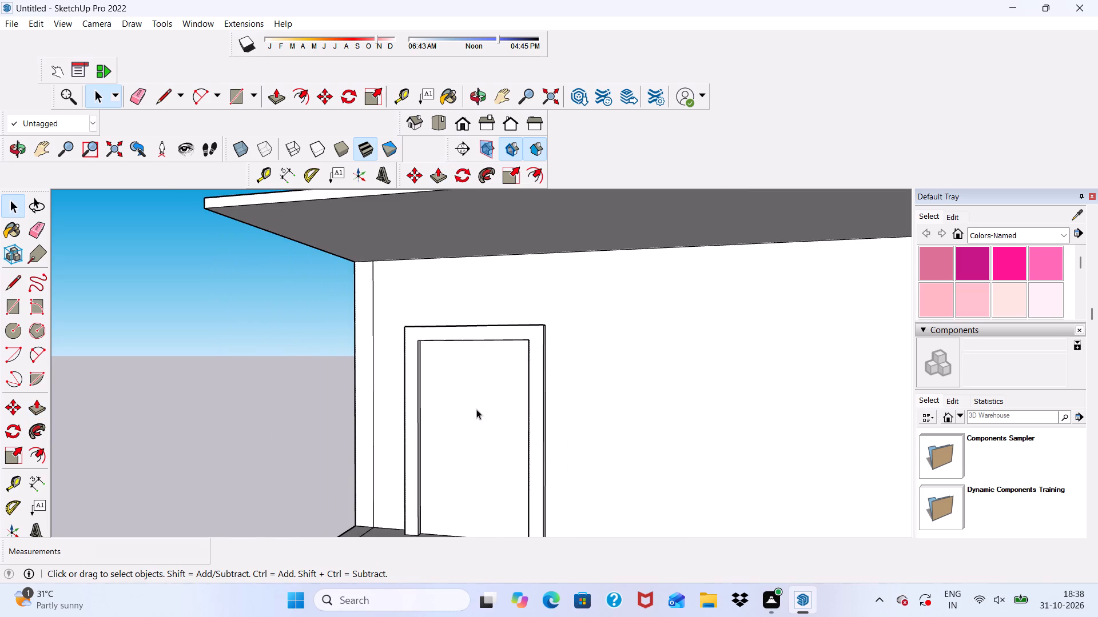
pyautogui.moveTo(478, 409); pyautogui.dragTo(509, 431, button='middle')
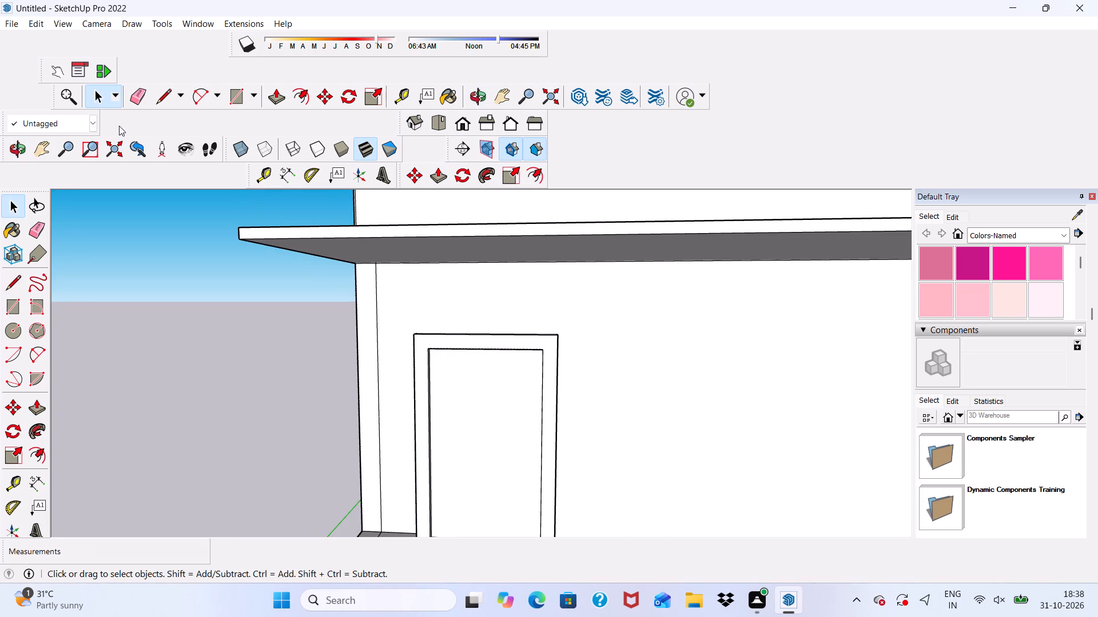
pyautogui.click(233, 97)
pyautogui.scroll(-5, 295, 190)
pyautogui.moveTo(466, 412); pyautogui.dragTo(437, 387, button='middle')
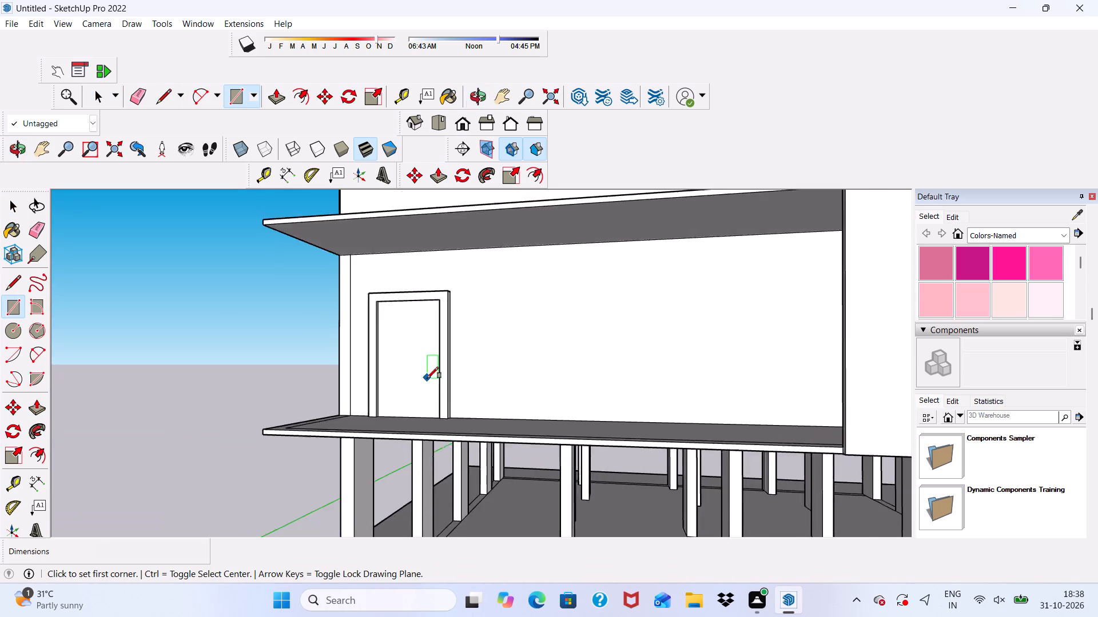
pyautogui.scroll(20, 383, 329)
pyautogui.scroll(4, 383, 329)
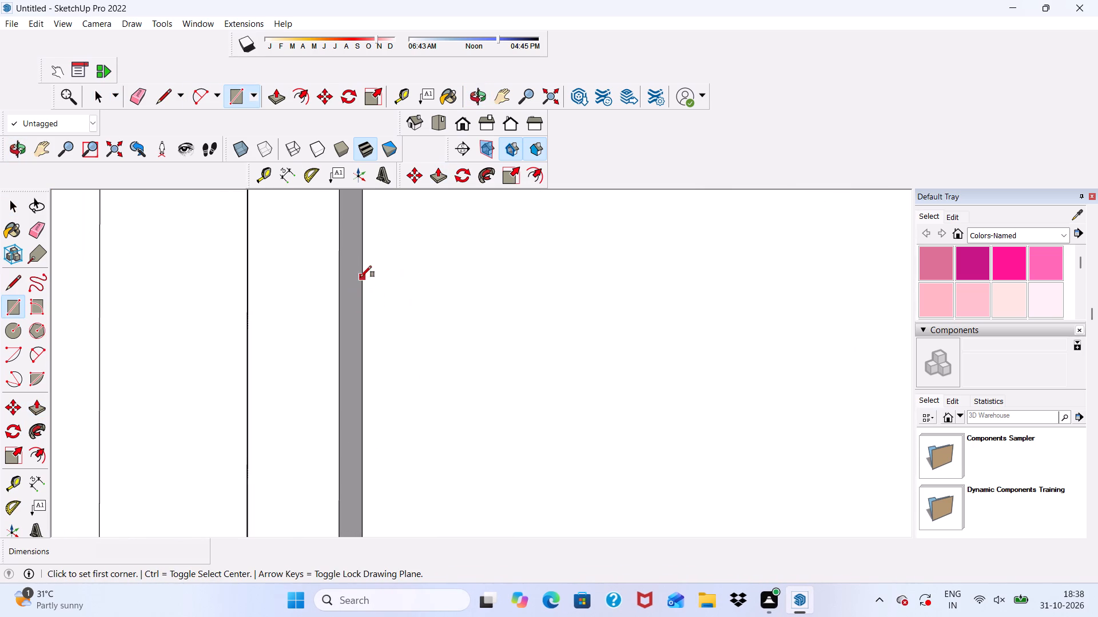
pyautogui.click(360, 277)
pyautogui.scroll(-15, 371, 293)
pyautogui.scroll(5, 706, 316)
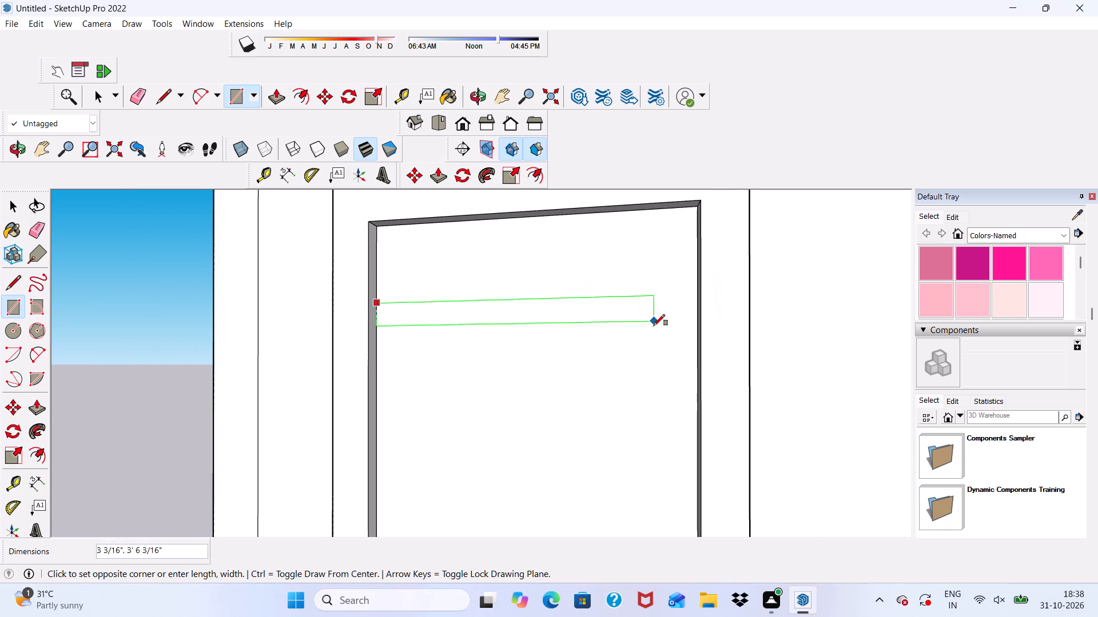
pyautogui.moveTo(661, 337); pyautogui.dragTo(700, 345, button='middle')
pyautogui.scroll(-1, 700, 345)
pyautogui.scroll(18, 700, 345)
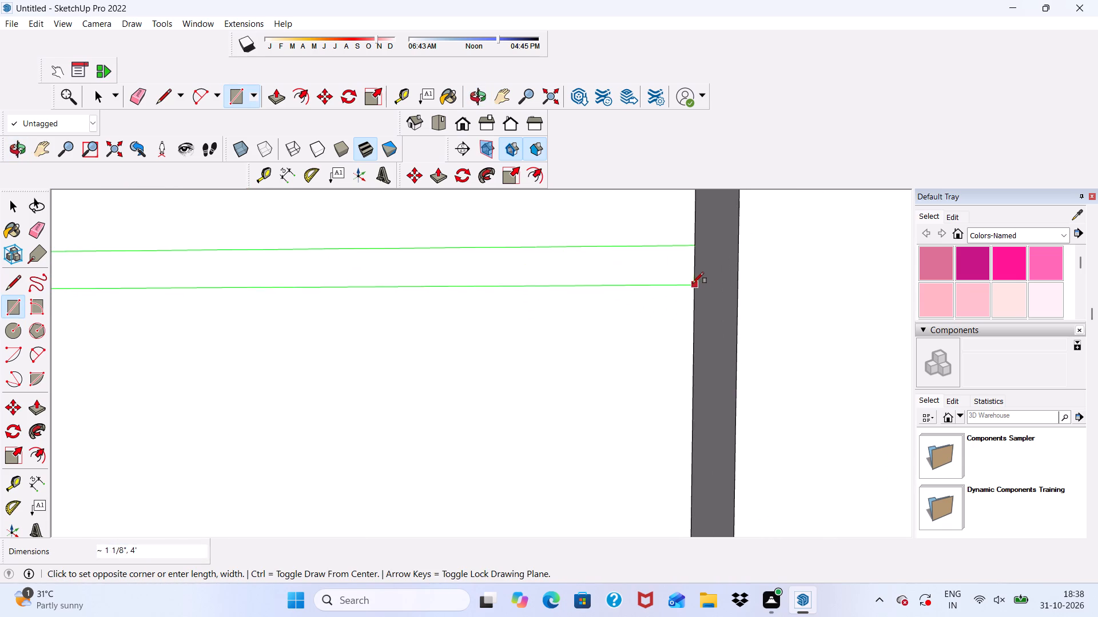
pyautogui.click(693, 278)
pyautogui.scroll(-12, 688, 285)
pyautogui.moveTo(627, 347); pyautogui.dragTo(566, 398, button='middle')
pyautogui.press('space')
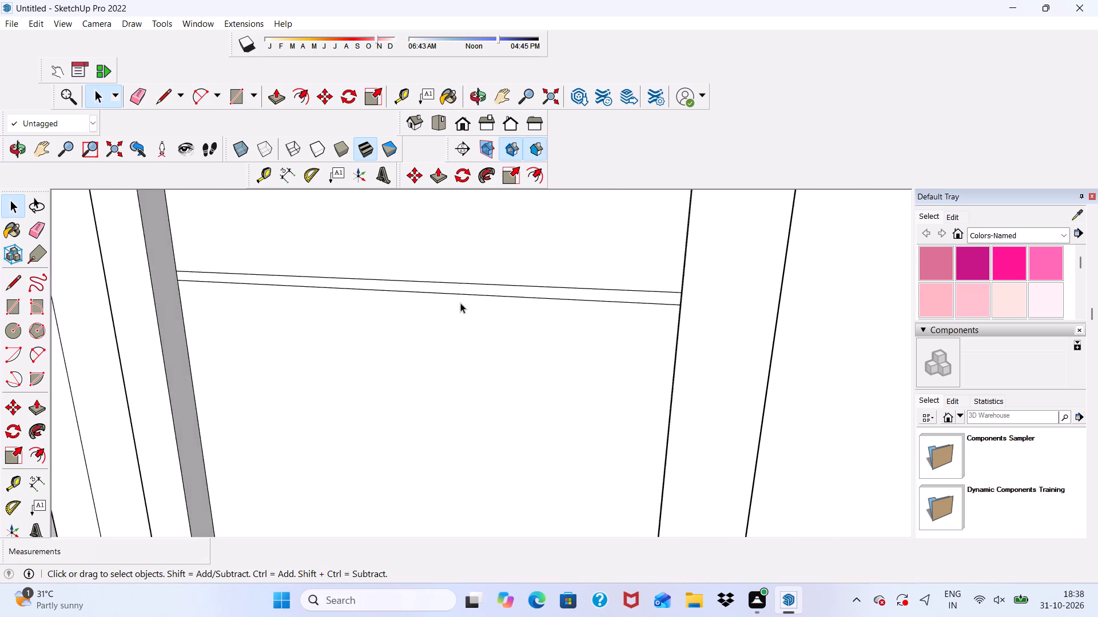
# Copy the strip straight down the door panel by about 11" and array it as five evenly spaced copies.
pyautogui.scroll(5, 460, 292)
pyautogui.click(459, 288)
pyautogui.click(459, 288)
pyautogui.click(421, 170)
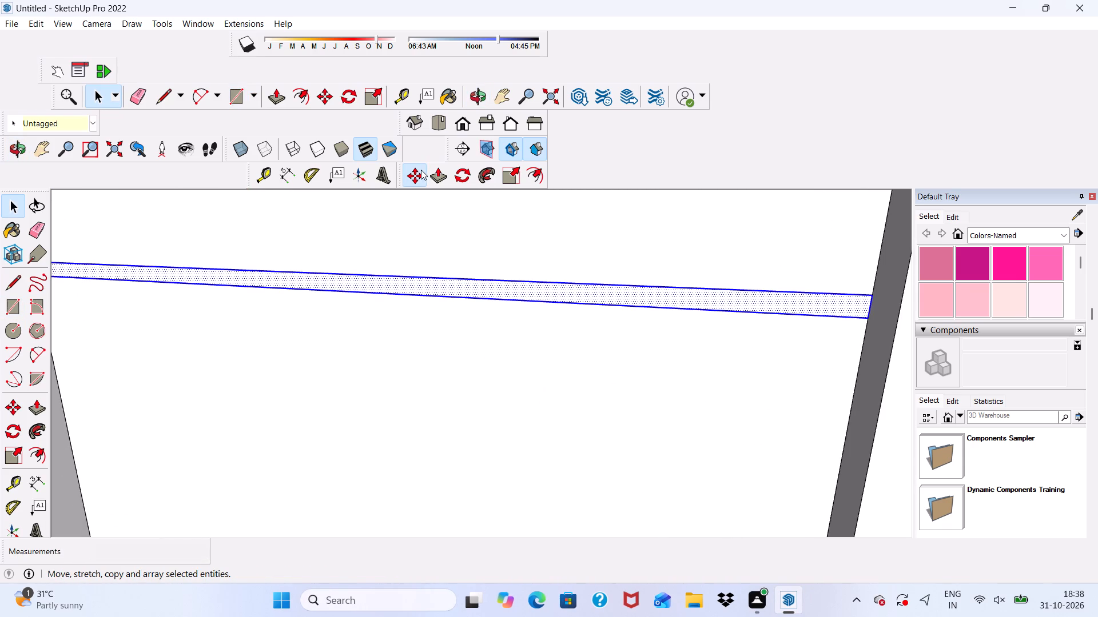
pyautogui.click(428, 286)
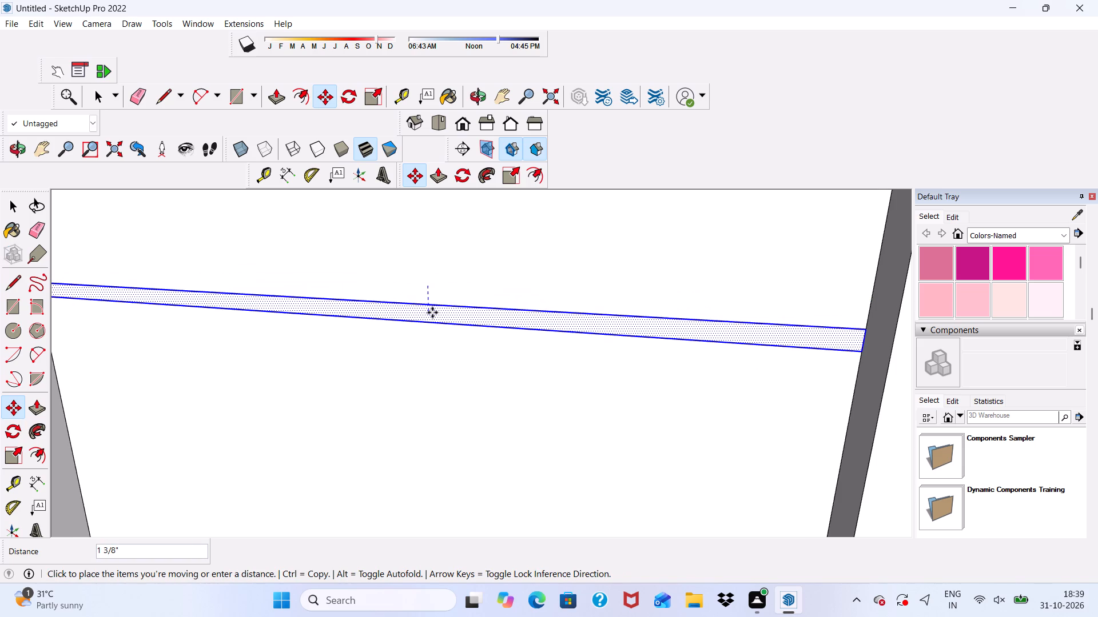
pyautogui.scroll(-10, 450, 294)
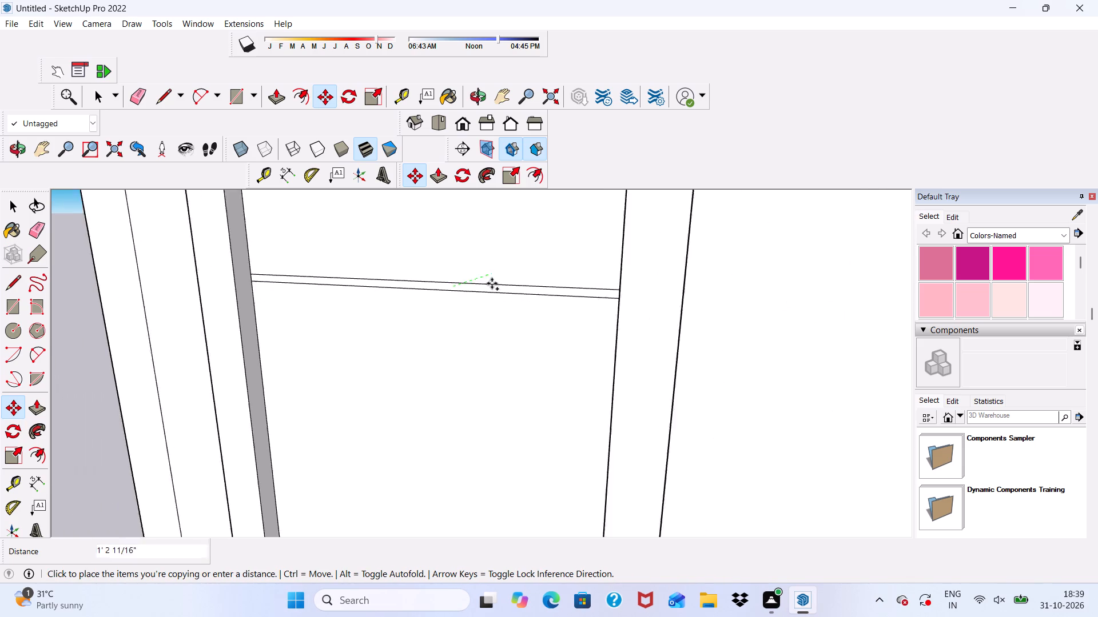
pyautogui.scroll(5, 461, 352)
pyautogui.moveTo(456, 350); pyautogui.dragTo(486, 311, button='middle')
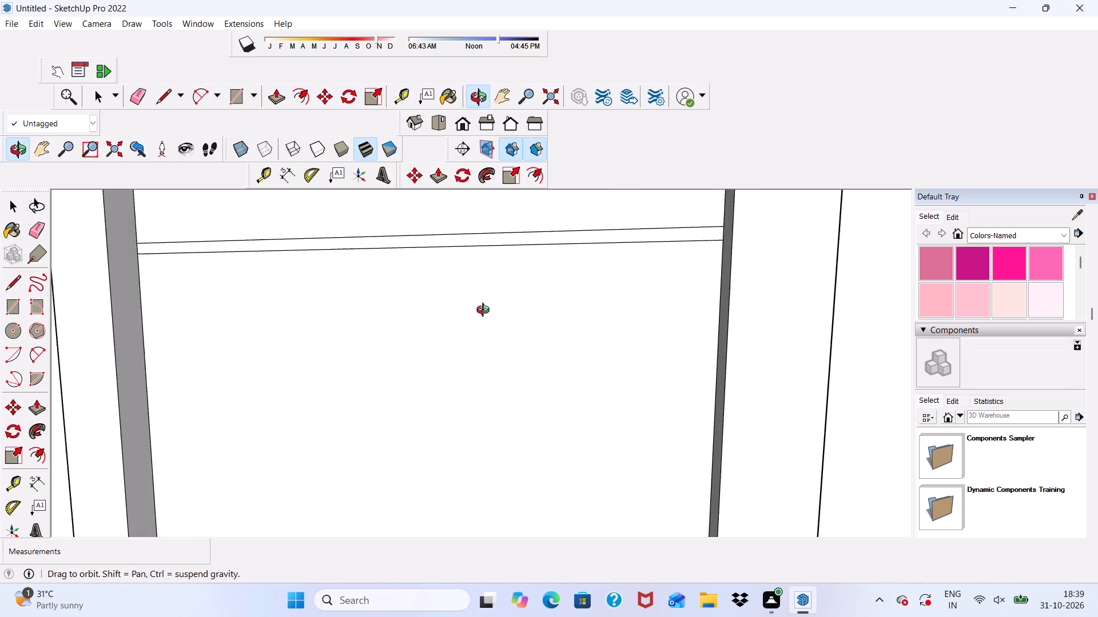
pyautogui.moveTo(486, 311); pyautogui.dragTo(490, 310, button='middle')
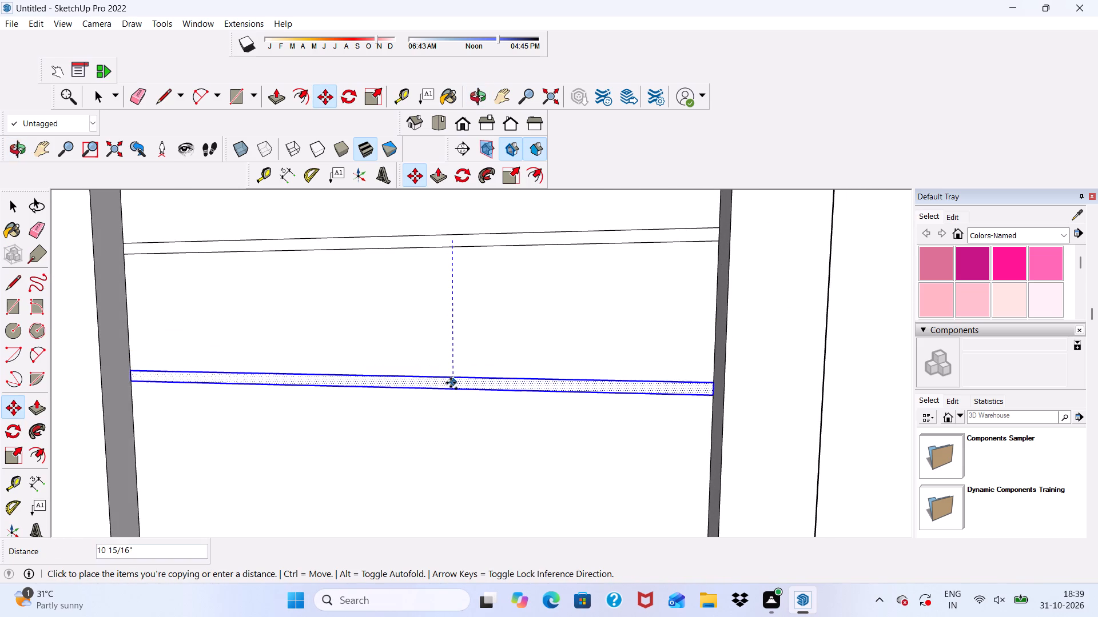
pyautogui.click(451, 391)
pyautogui.scroll(-9, 468, 305)
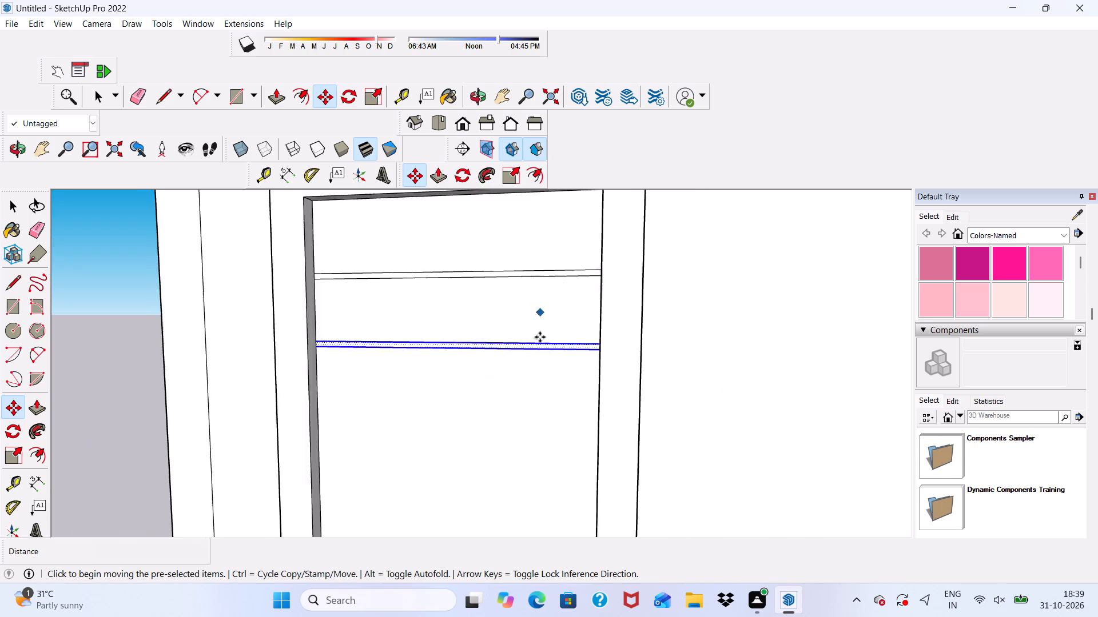
pyautogui.moveTo(540, 372); pyautogui.dragTo(495, 414, button='middle')
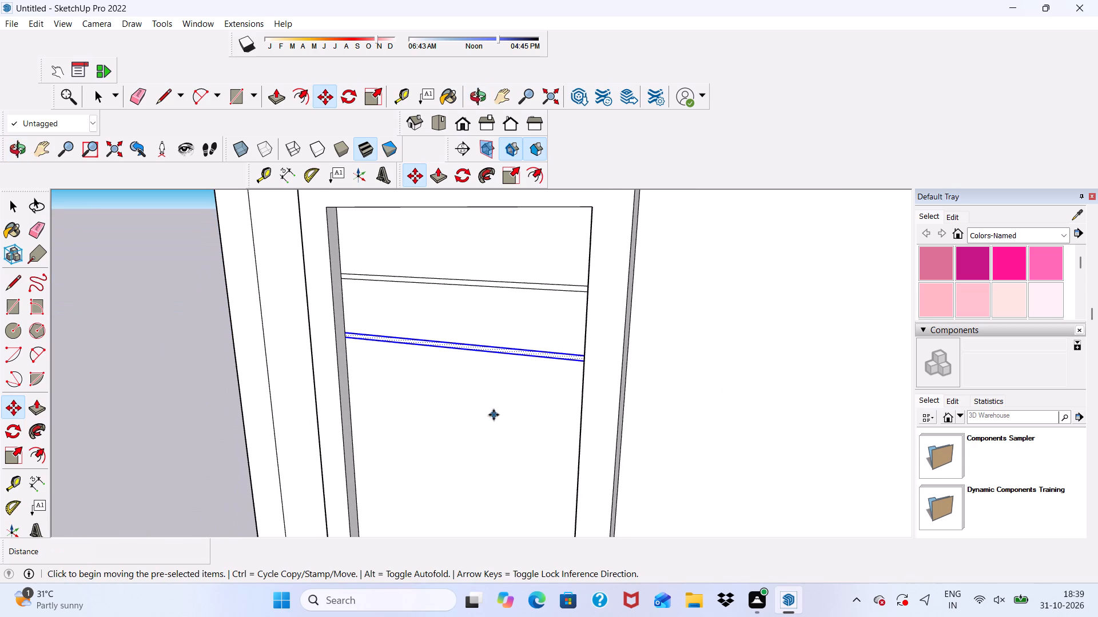
pyautogui.hotkey('shift', '*')
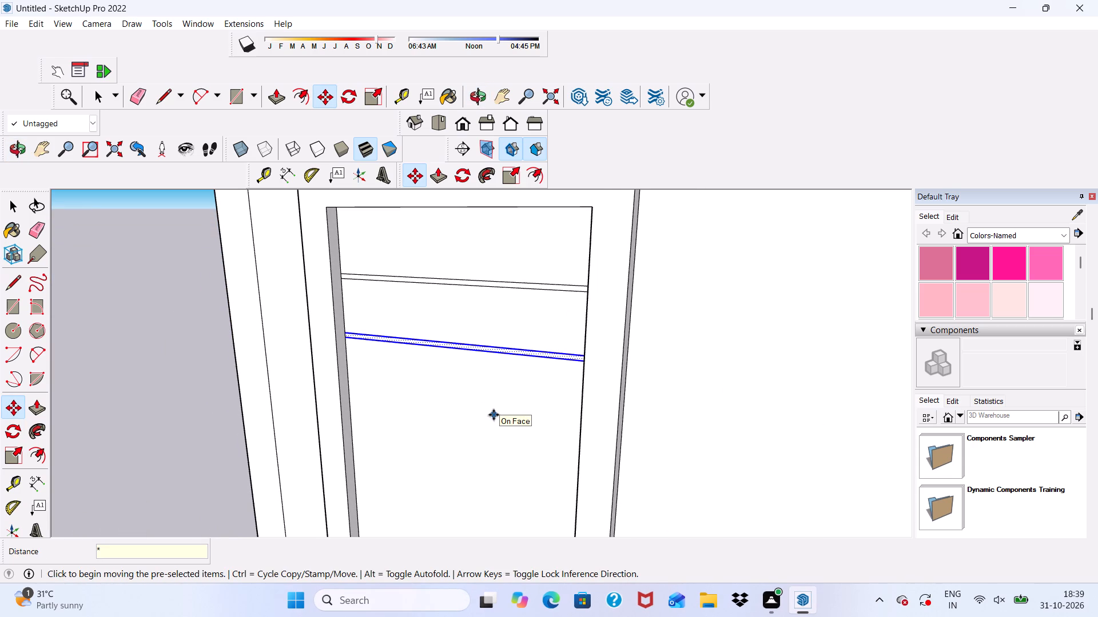
pyautogui.press('5')
pyautogui.press('Return')
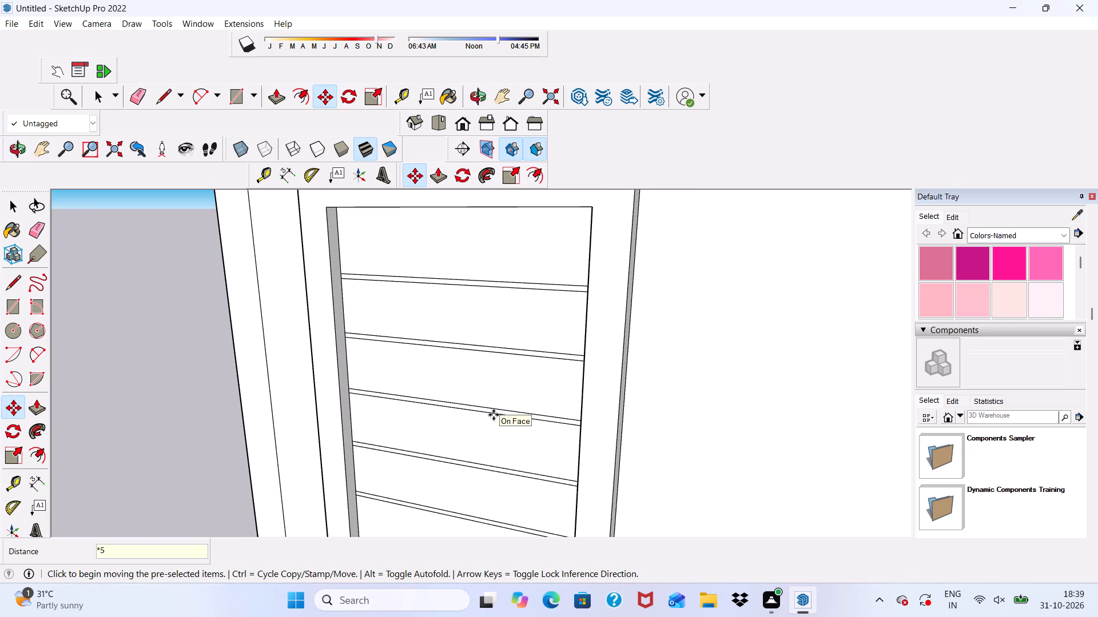
pyautogui.scroll(-11, 483, 382)
pyautogui.scroll(7, 486, 438)
pyautogui.scroll(-5, 439, 432)
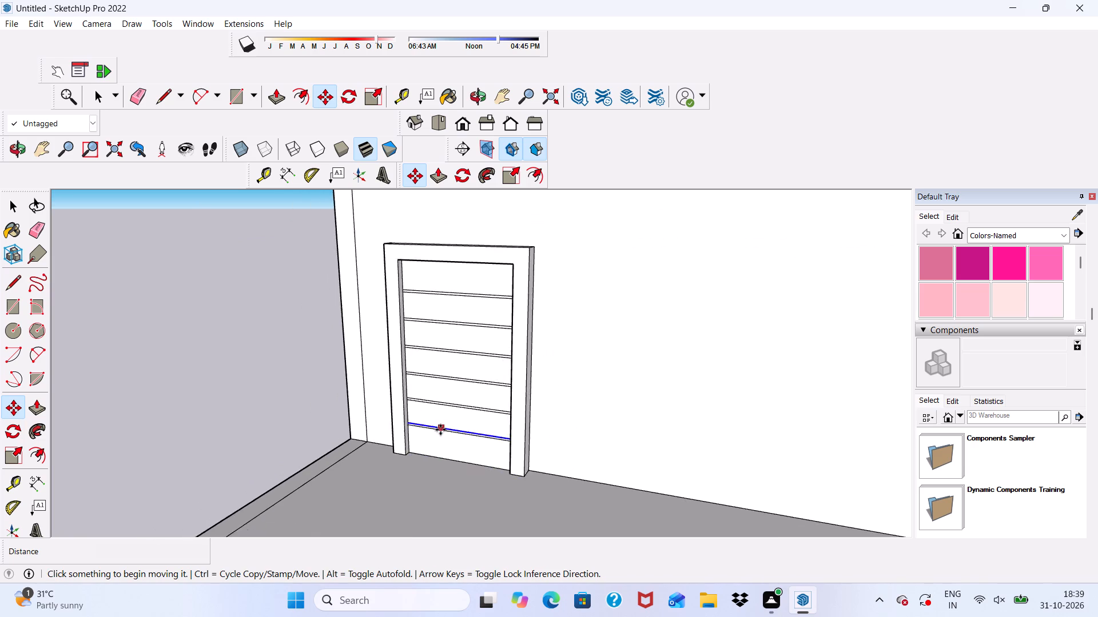
pyautogui.scroll(-3, 440, 430)
pyautogui.press('space')
# Draw a 4' by 7' door rectangle on the upper storey's wall, standing on the slab in line with the frame edge of the door below.
pyautogui.scroll(-3, 348, 400)
pyautogui.moveTo(348, 400); pyautogui.dragTo(425, 354, button='middle')
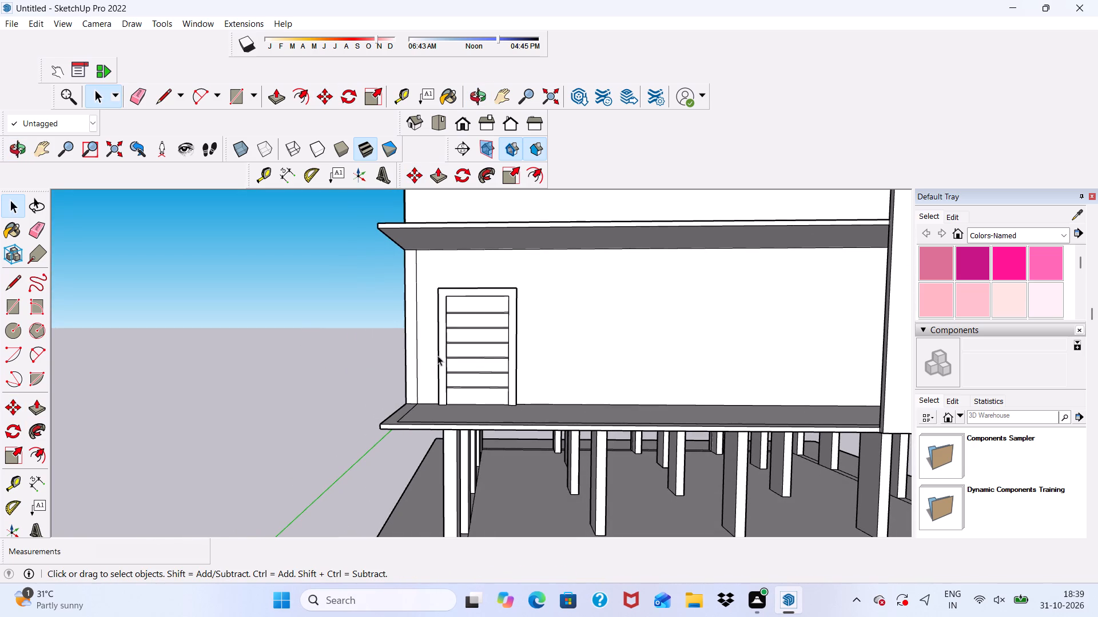
pyautogui.scroll(1, 449, 359)
pyautogui.scroll(-2, 510, 388)
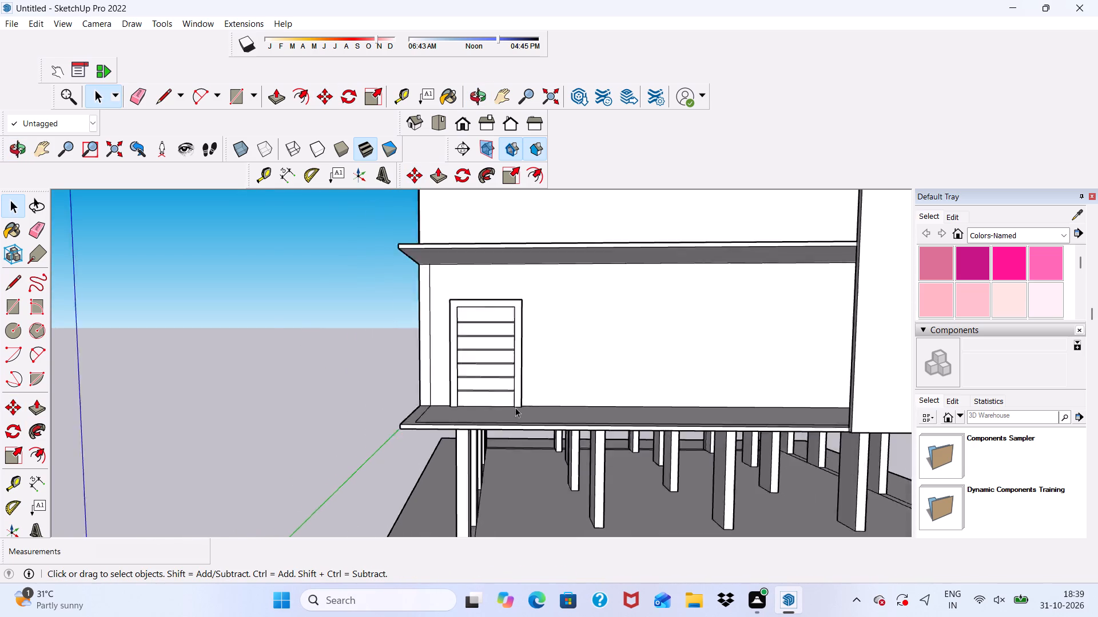
pyautogui.scroll(-5, 515, 407)
pyautogui.moveTo(232, 93); pyautogui.dragTo(251, 103)
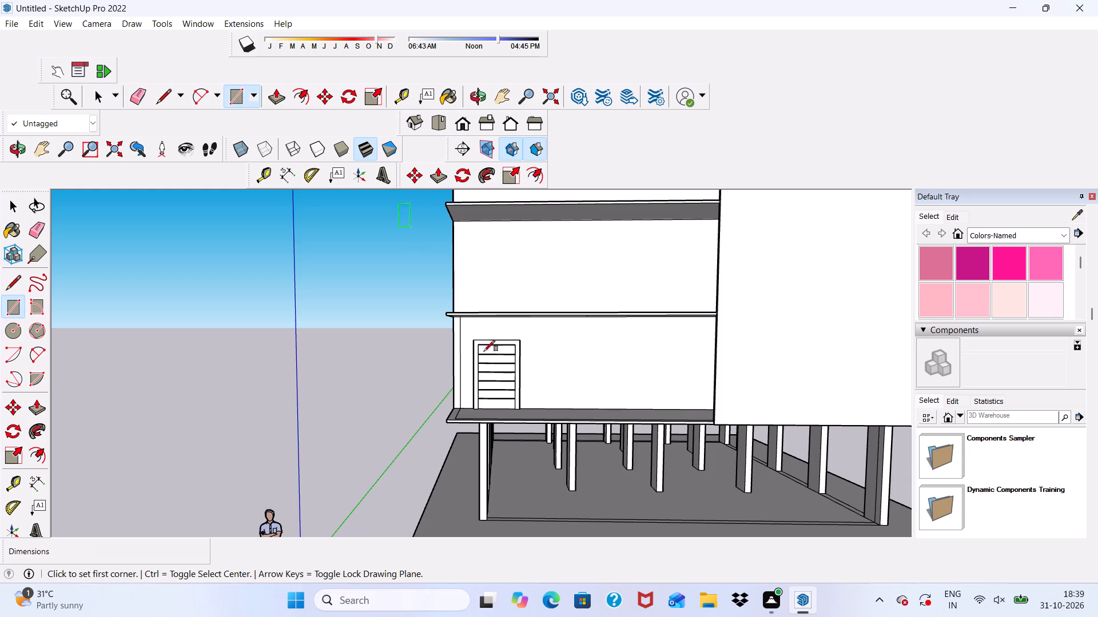
pyautogui.scroll(3, 470, 395)
pyautogui.scroll(6, 479, 307)
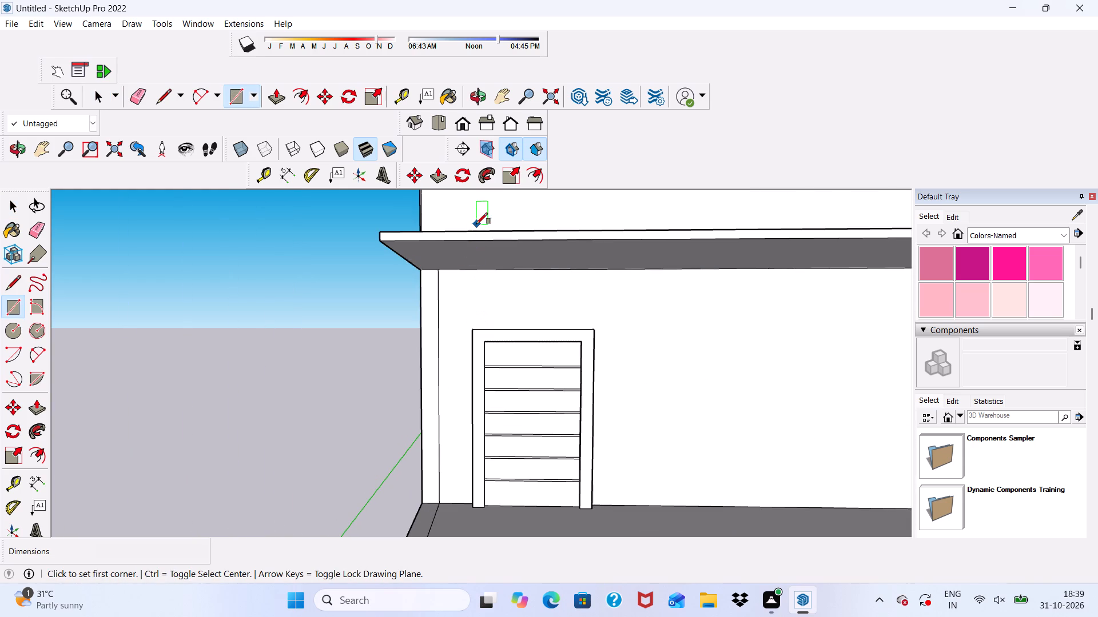
pyautogui.scroll(8, 471, 301)
pyautogui.scroll(-2, 478, 350)
pyautogui.scroll(4, 478, 350)
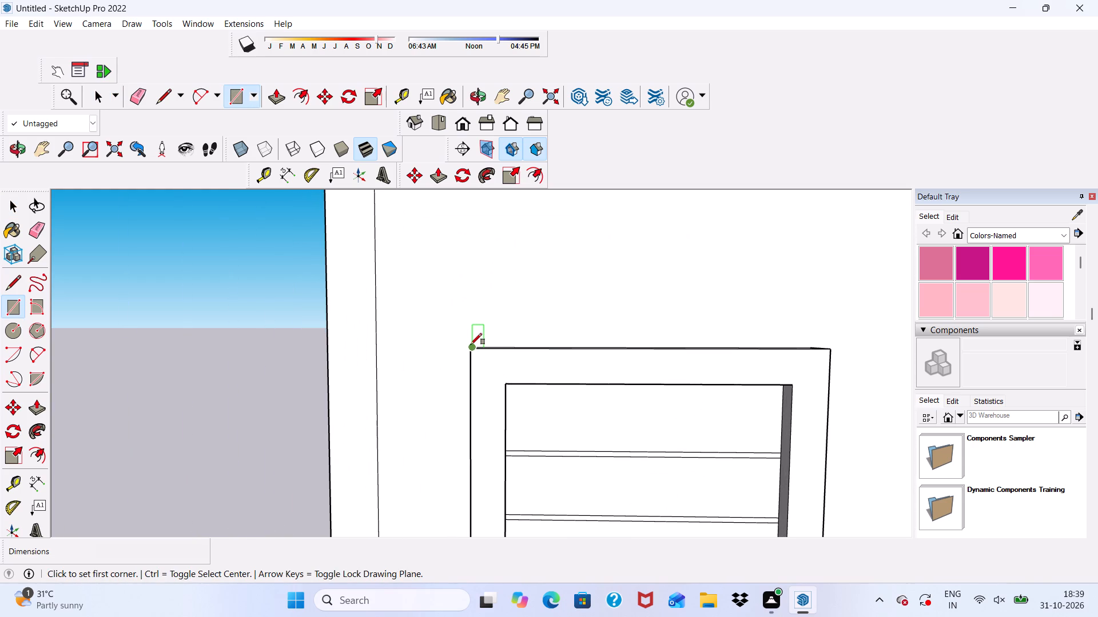
pyautogui.scroll(-6, 517, 255)
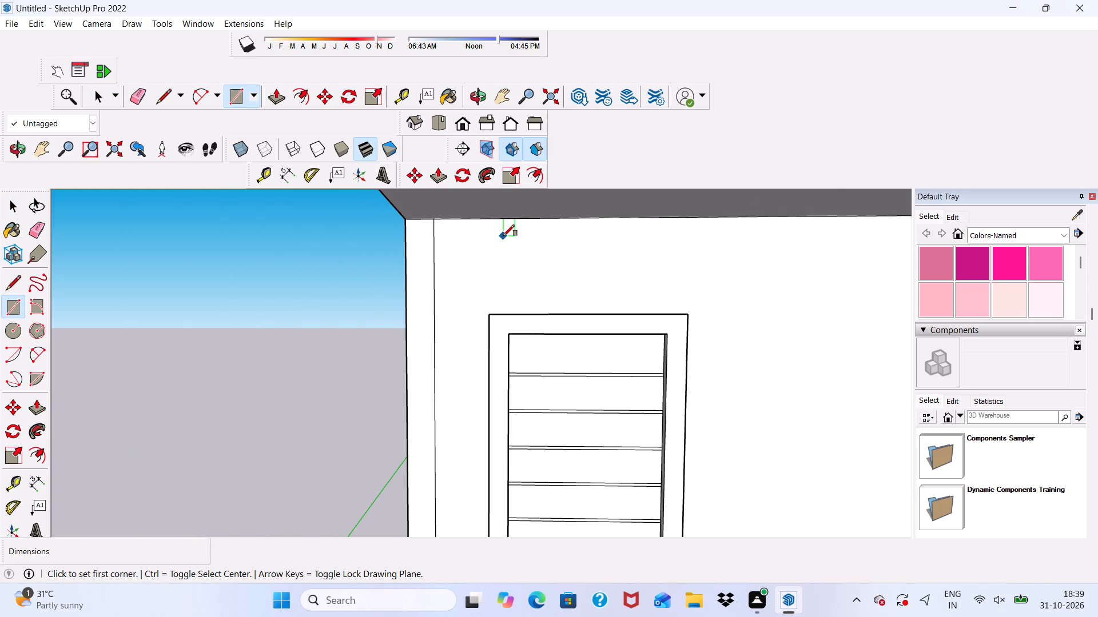
pyautogui.scroll(6, 502, 236)
pyautogui.scroll(-8, 500, 246)
pyautogui.scroll(4, 489, 245)
pyautogui.scroll(-9, 484, 215)
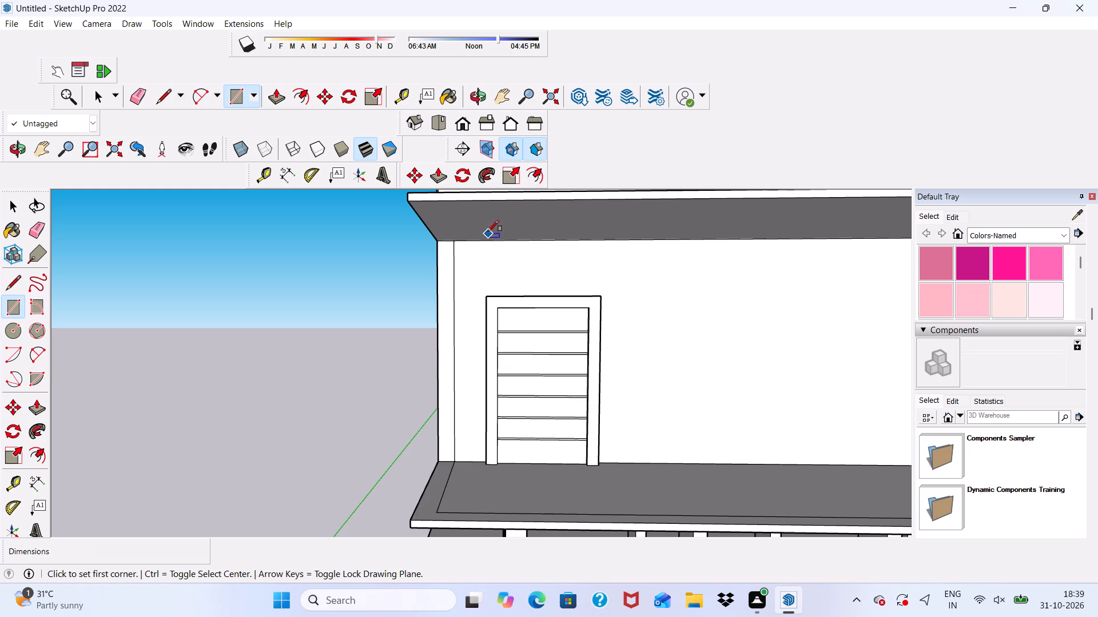
pyautogui.scroll(1, 488, 222)
pyautogui.scroll(-2, 488, 222)
pyautogui.scroll(1, 488, 222)
pyautogui.scroll(-5, 486, 263)
pyautogui.scroll(6, 486, 233)
pyautogui.scroll(-1, 488, 270)
pyautogui.scroll(4, 488, 271)
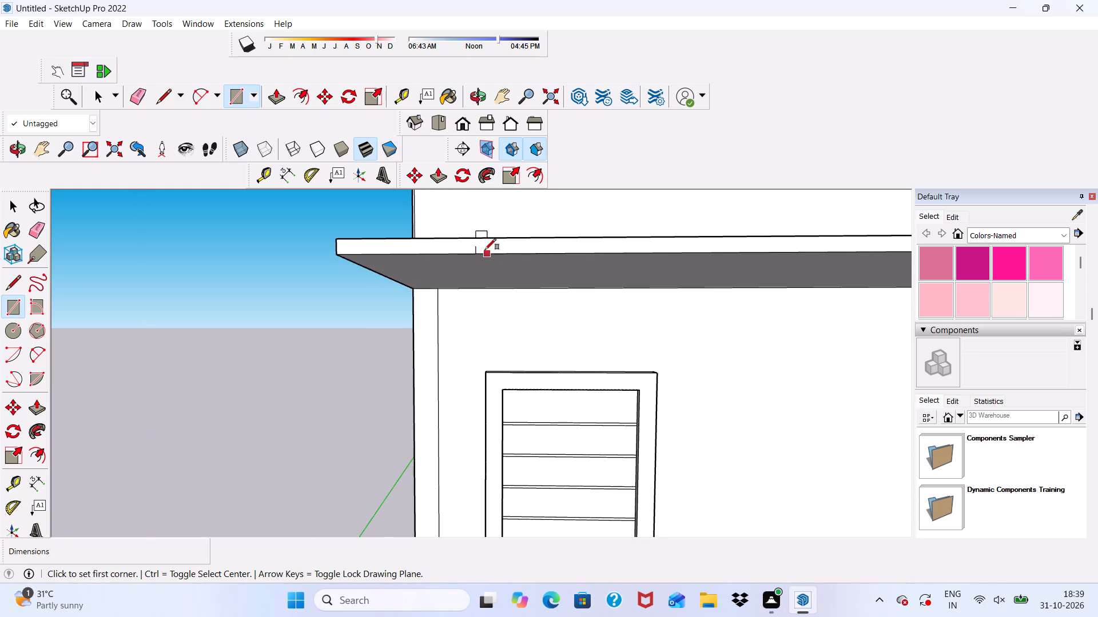
pyautogui.scroll(-8, 482, 217)
pyautogui.scroll(3, 507, 198)
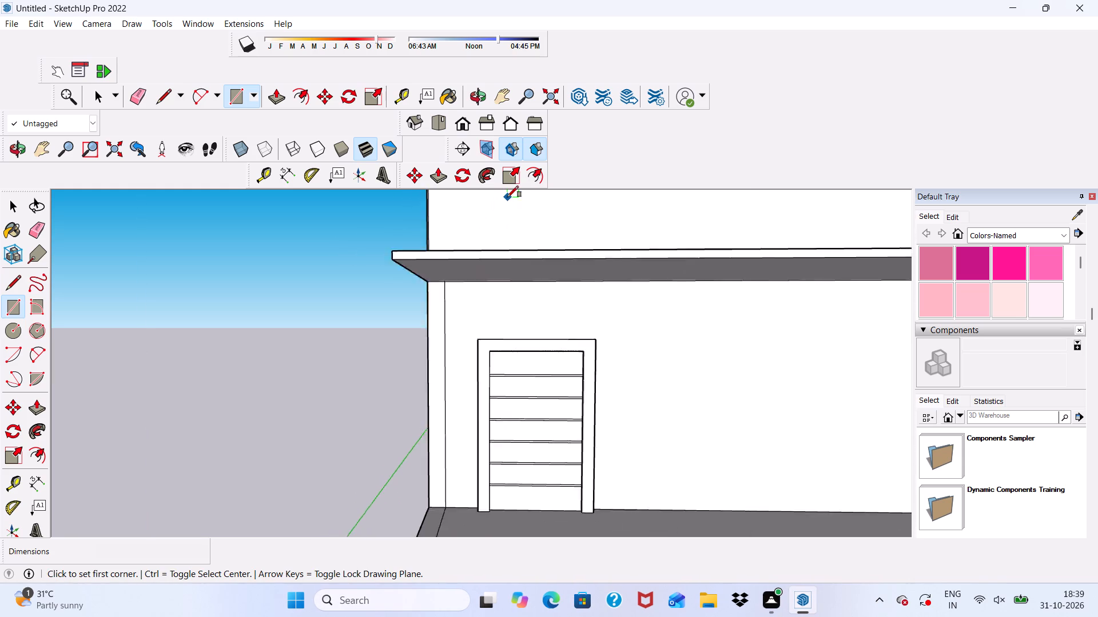
pyautogui.scroll(3, 507, 197)
pyautogui.scroll(-5, 507, 197)
pyautogui.scroll(5, 511, 257)
pyautogui.moveTo(487, 238); pyautogui.dragTo(481, 305, button='middle')
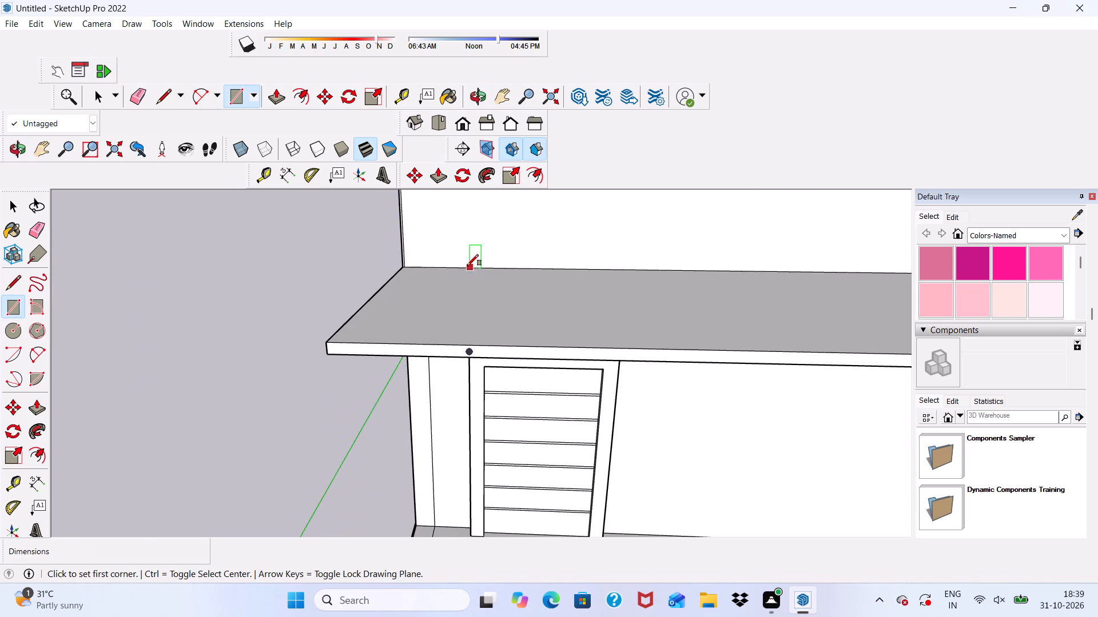
pyautogui.click(470, 266)
pyautogui.scroll(-5, 476, 277)
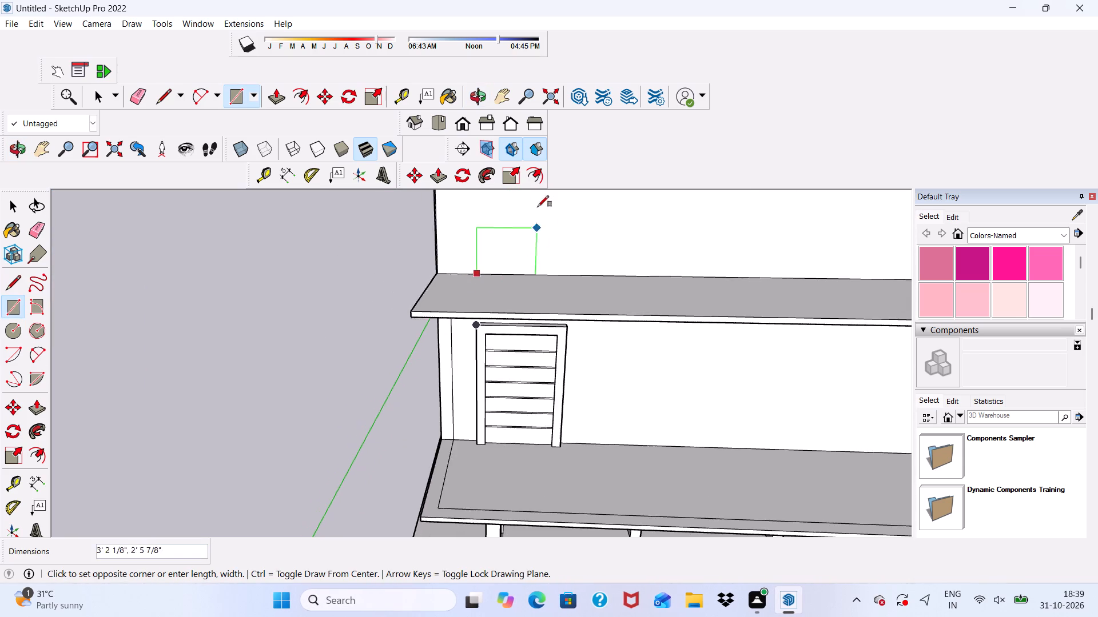
pyautogui.scroll(-20, 538, 207)
pyautogui.scroll(-1, 538, 207)
pyautogui.scroll(5, 586, 249)
pyautogui.moveTo(583, 240); pyautogui.dragTo(583, 212, button='middle')
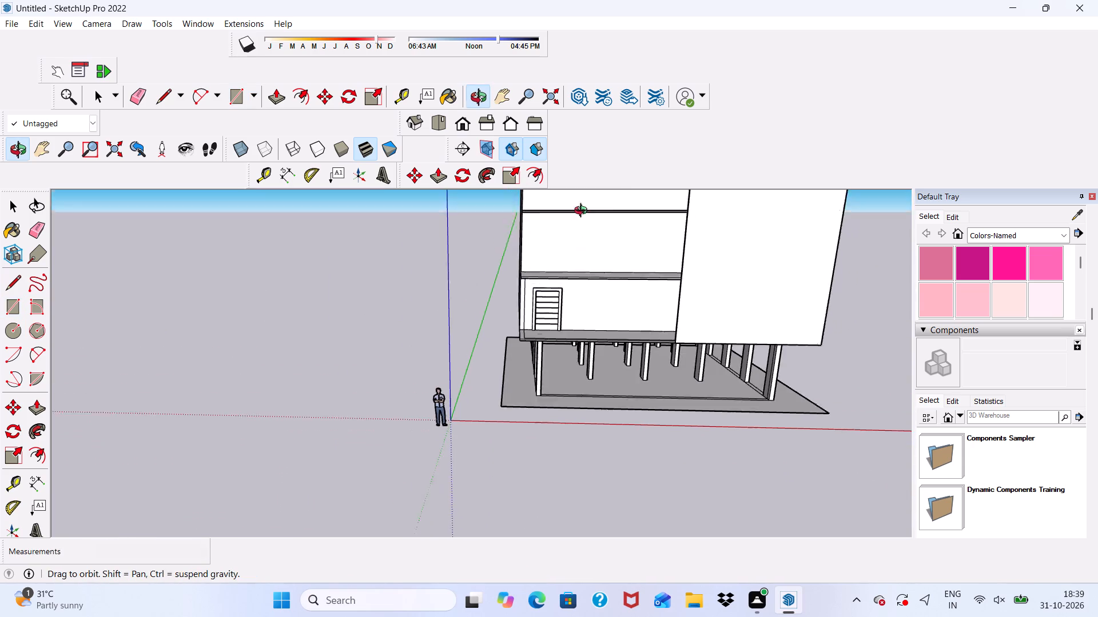
pyautogui.moveTo(583, 212); pyautogui.dragTo(583, 202, button='middle')
pyautogui.scroll(5, 583, 202)
pyautogui.scroll(6, 535, 240)
pyautogui.scroll(1, 571, 210)
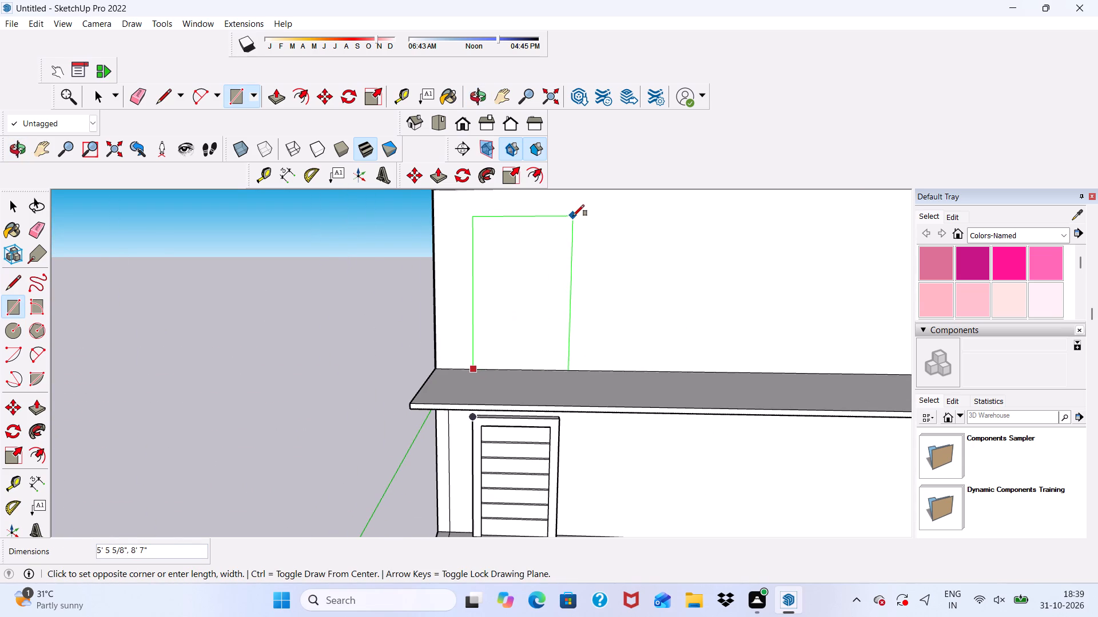
pyautogui.press('4')
pyautogui.write("',")
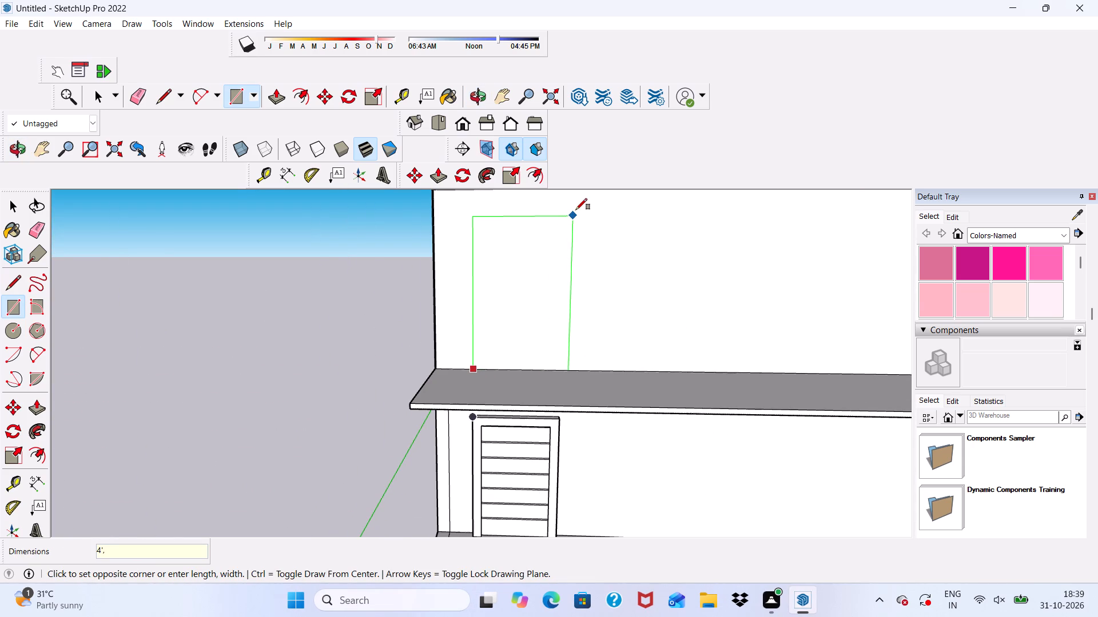
pyautogui.write("7'")
pyautogui.press('Return')
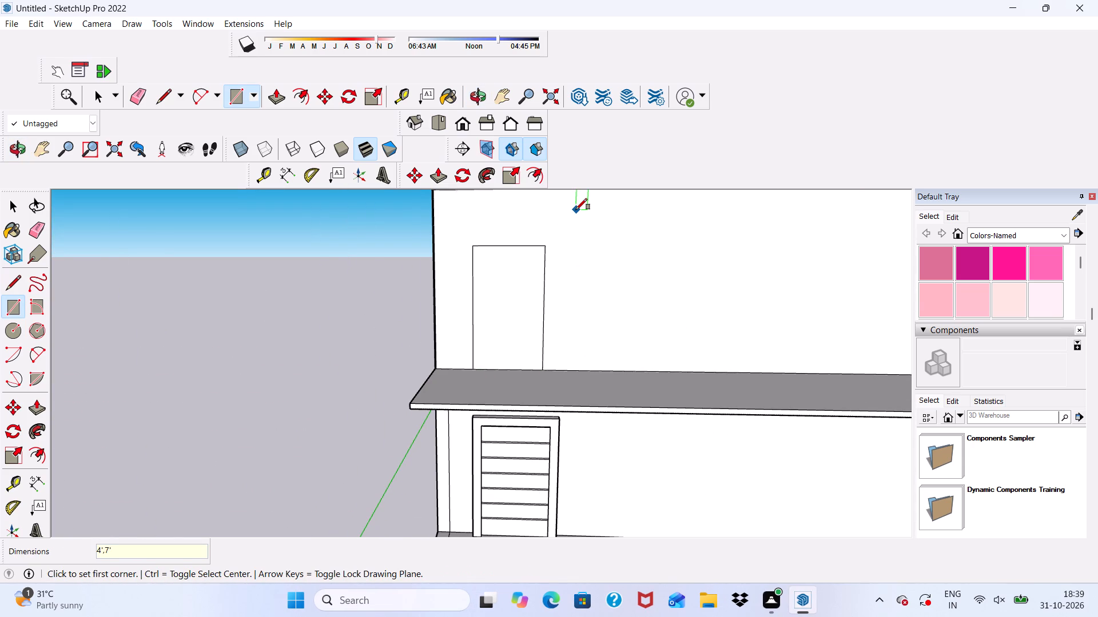
pyautogui.press('space')
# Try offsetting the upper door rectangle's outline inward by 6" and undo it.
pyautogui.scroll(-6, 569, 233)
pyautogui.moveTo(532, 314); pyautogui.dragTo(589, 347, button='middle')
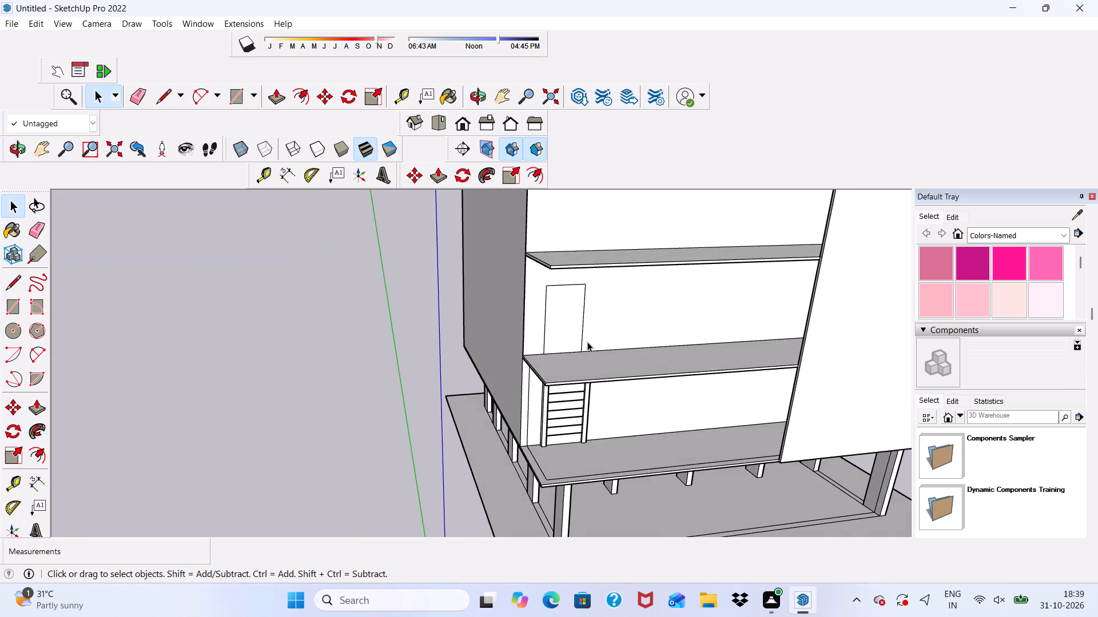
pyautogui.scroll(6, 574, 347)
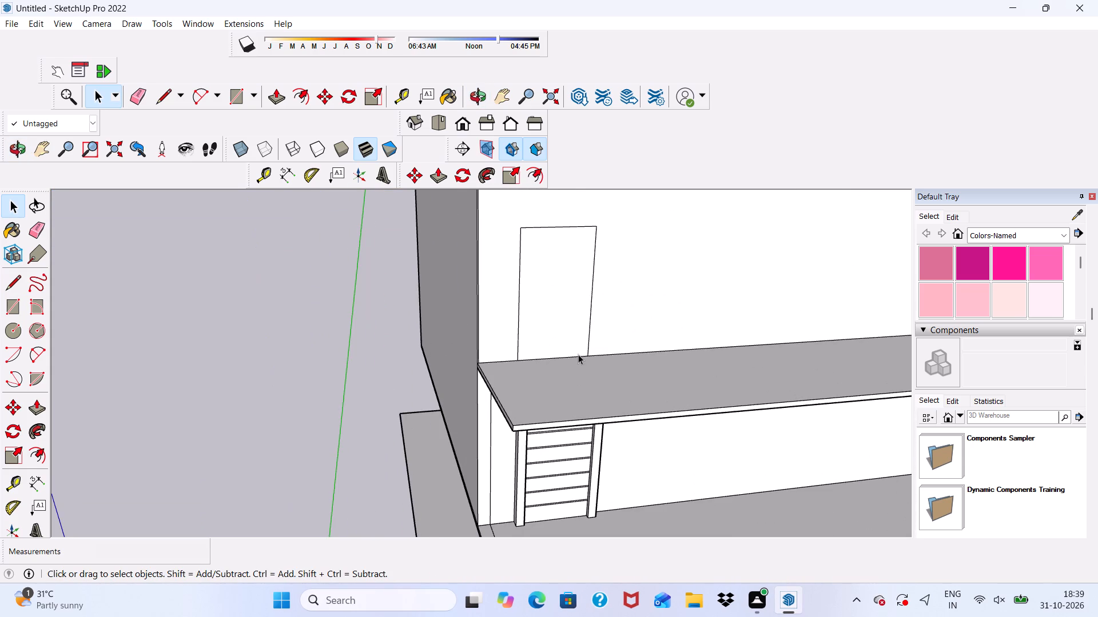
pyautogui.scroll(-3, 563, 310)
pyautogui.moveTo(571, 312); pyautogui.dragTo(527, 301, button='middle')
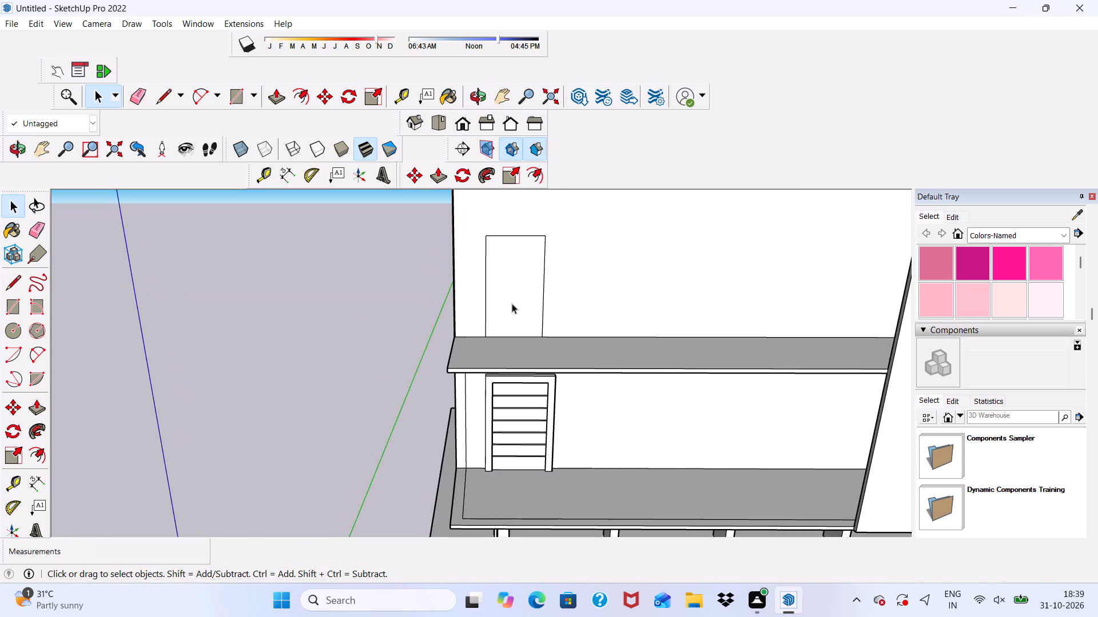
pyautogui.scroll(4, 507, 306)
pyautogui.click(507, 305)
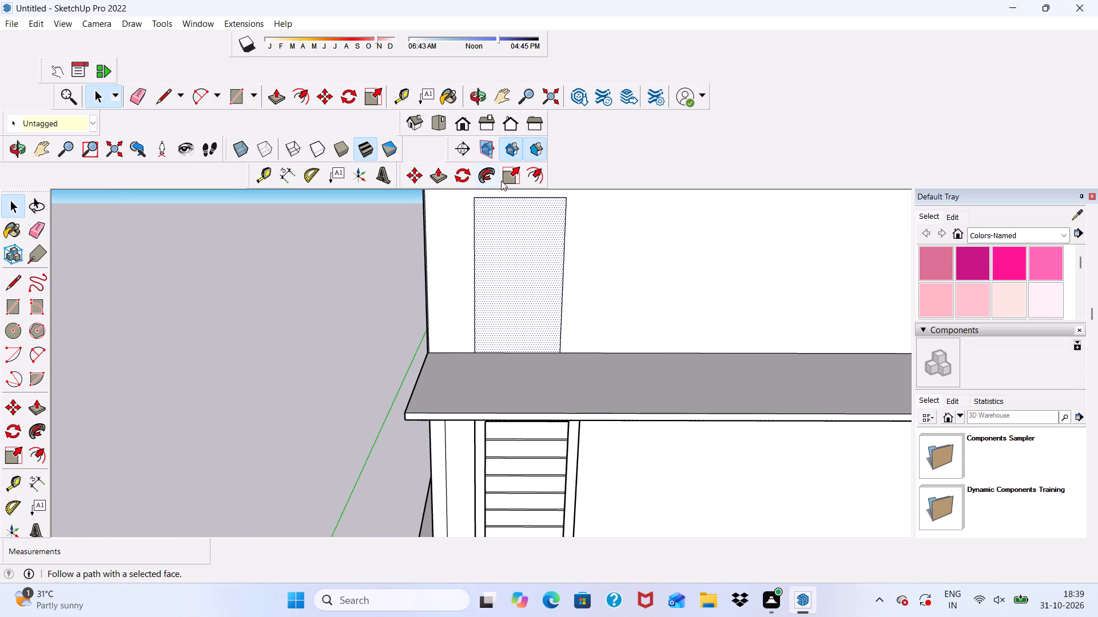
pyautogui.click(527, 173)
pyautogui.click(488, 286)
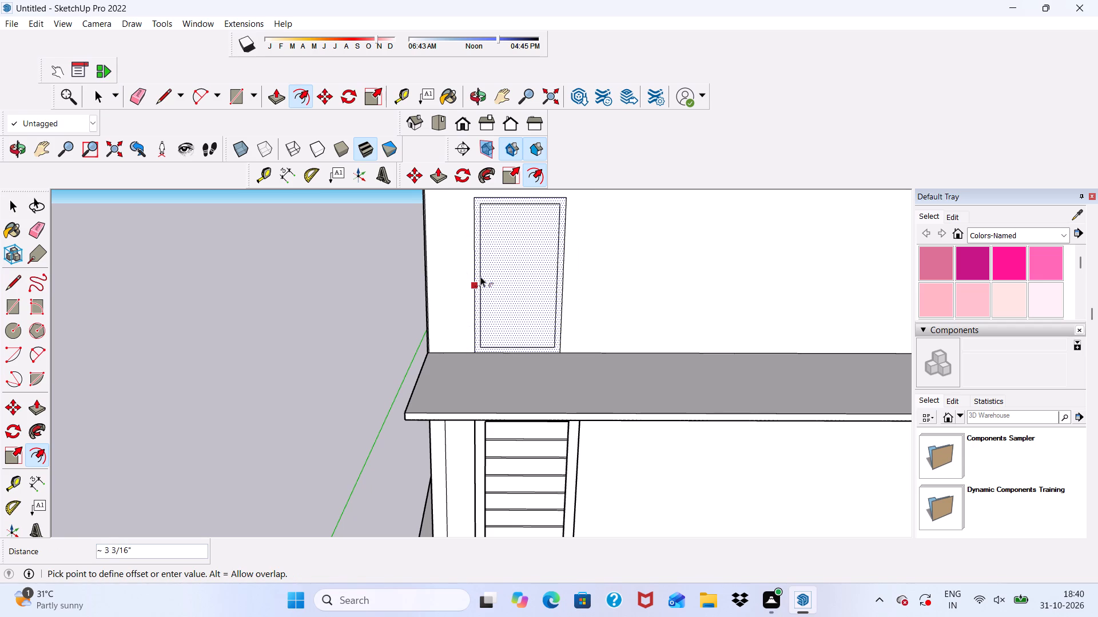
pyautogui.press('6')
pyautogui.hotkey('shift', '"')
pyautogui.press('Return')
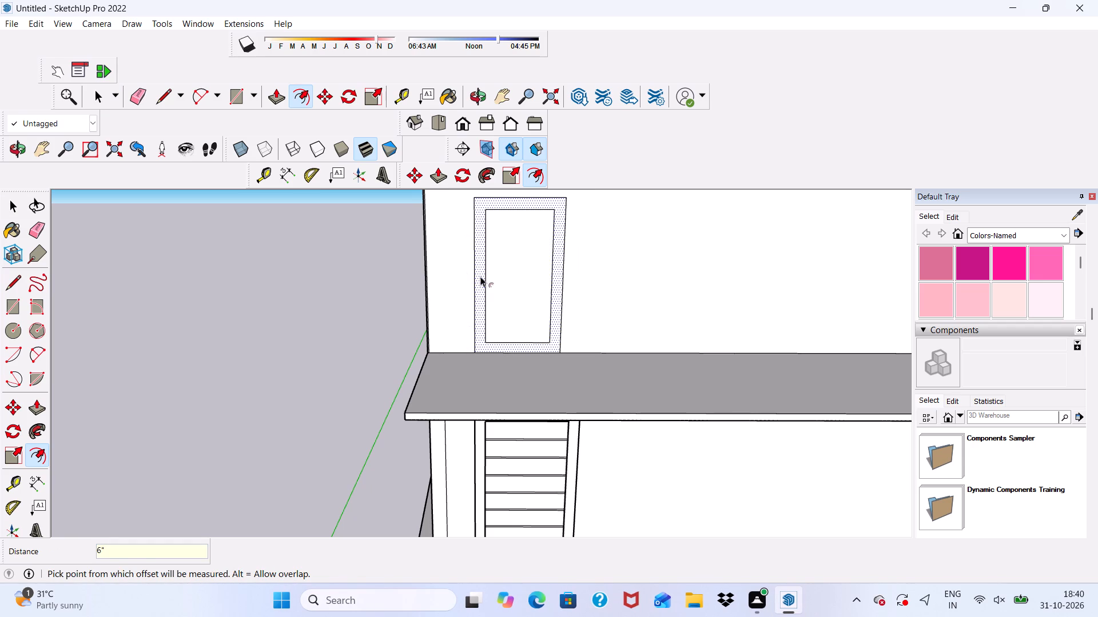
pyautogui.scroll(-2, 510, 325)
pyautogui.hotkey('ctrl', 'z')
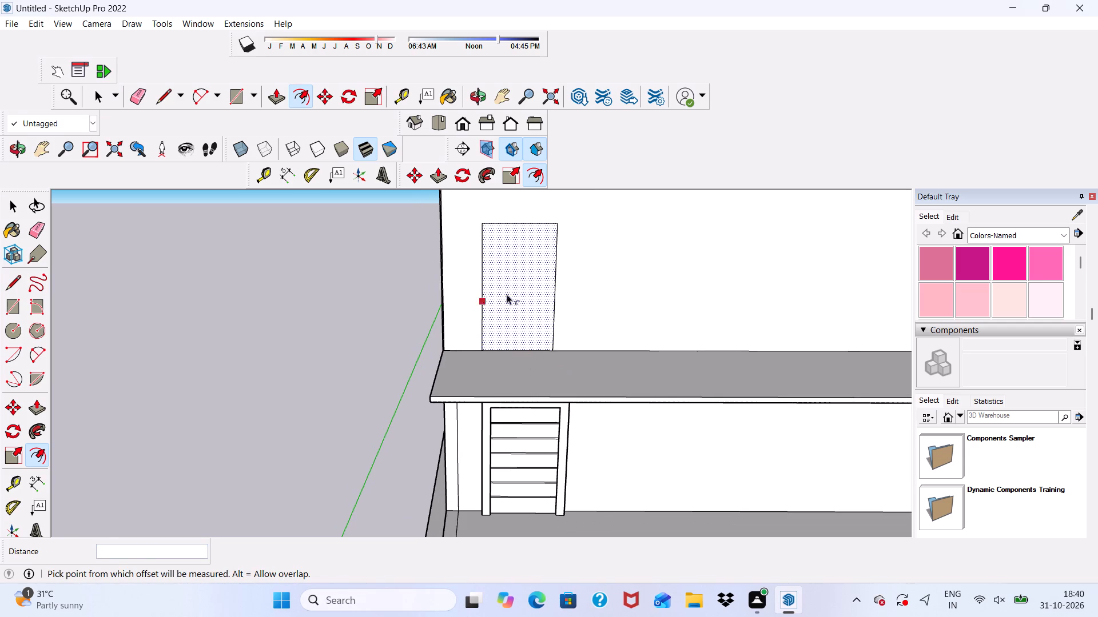
# Offset the upper door rectangle's outline outward by 6" to form the frame border.
pyautogui.scroll(1, 500, 289)
pyautogui.click(486, 289)
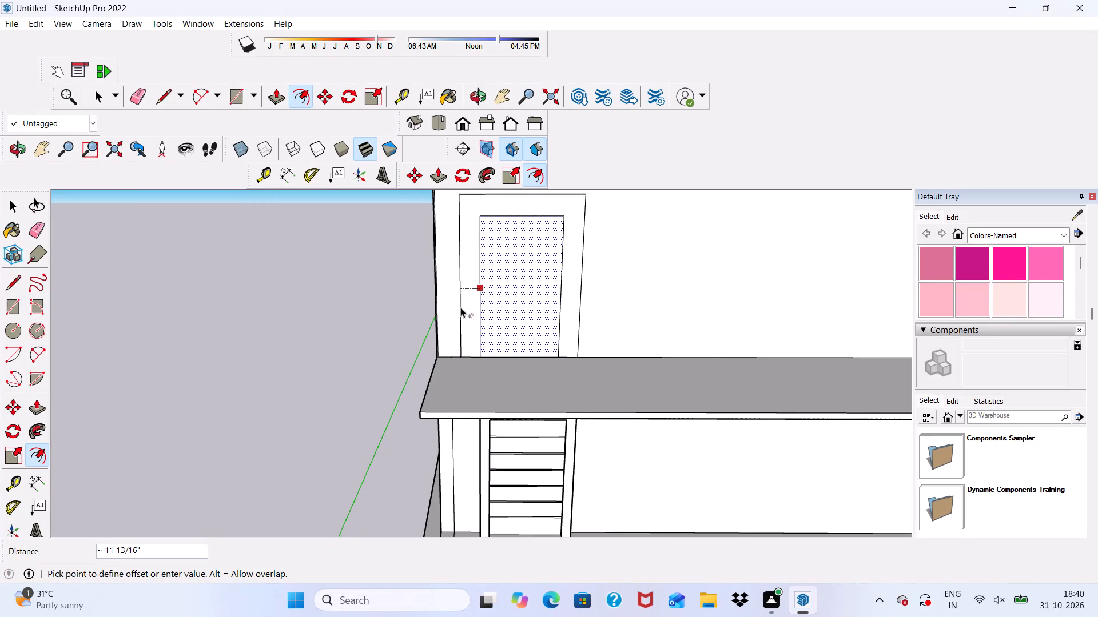
pyautogui.press('6')
pyautogui.hotkey('shift', '"')
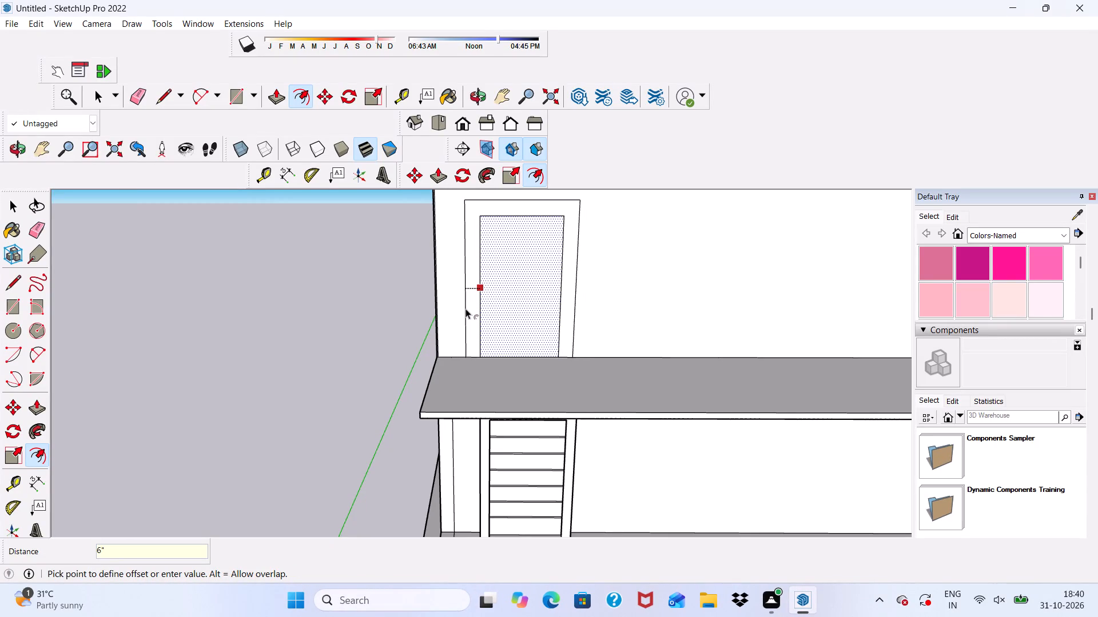
pyautogui.press('Return')
pyautogui.press('space')
# Erase the leftover frame outline edges that extend below the slab onto the lower storey's wall.
pyautogui.scroll(-4, 475, 315)
pyautogui.moveTo(495, 379); pyautogui.dragTo(520, 263, button='middle')
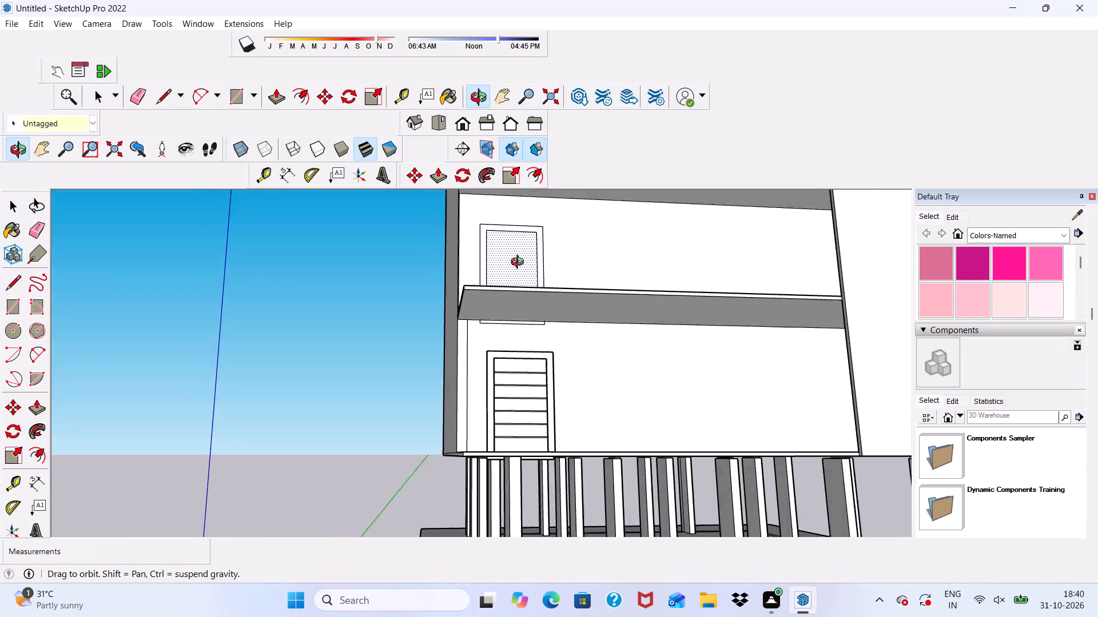
pyautogui.moveTo(520, 263); pyautogui.dragTo(535, 350, button='middle')
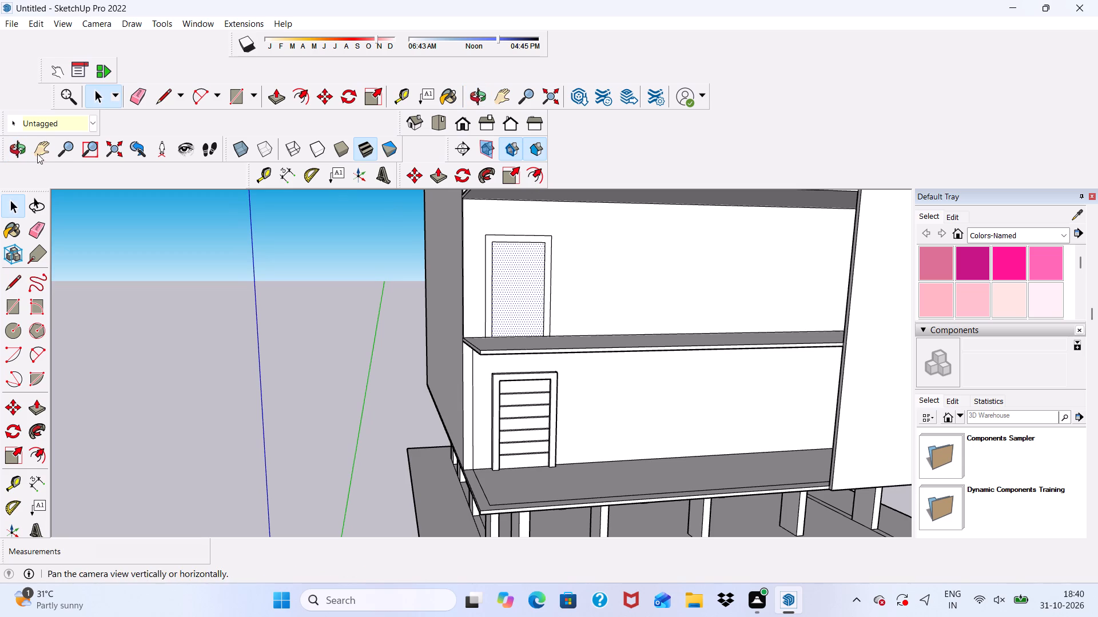
pyautogui.moveTo(133, 95); pyautogui.dragTo(142, 103)
pyautogui.scroll(-1, 476, 369)
pyautogui.moveTo(501, 397); pyautogui.dragTo(501, 370, button='middle')
pyautogui.scroll(5, 503, 366)
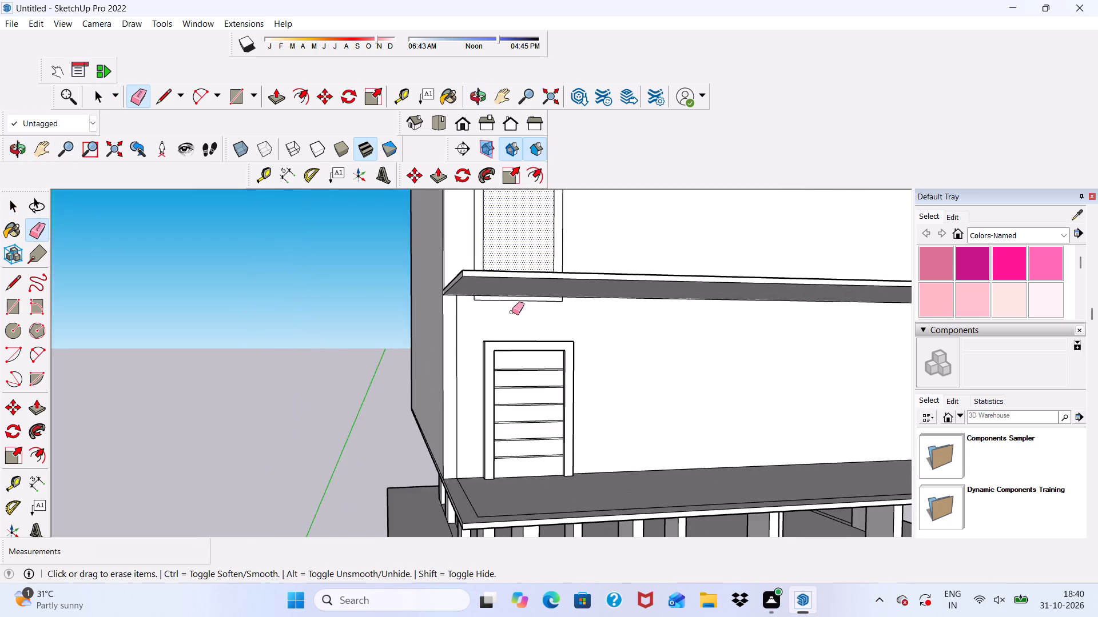
pyautogui.scroll(10, 512, 312)
pyautogui.click(488, 304)
pyautogui.moveTo(394, 295); pyautogui.dragTo(407, 299)
pyautogui.moveTo(675, 298); pyautogui.dragTo(658, 299)
pyautogui.scroll(-7, 651, 303)
pyautogui.press('space')
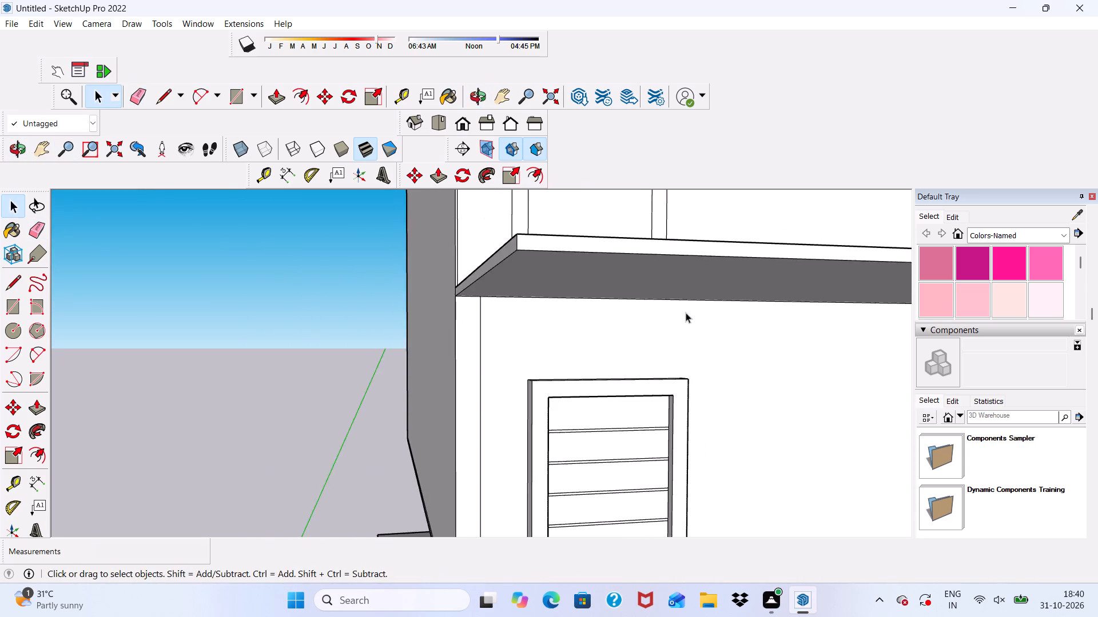
# Push/Pull the upper door's frame border outward from the wall by 3".
pyautogui.scroll(-4, 686, 312)
pyautogui.moveTo(639, 323); pyautogui.dragTo(551, 443, button='middle')
pyautogui.scroll(5, 537, 368)
pyautogui.click(543, 342)
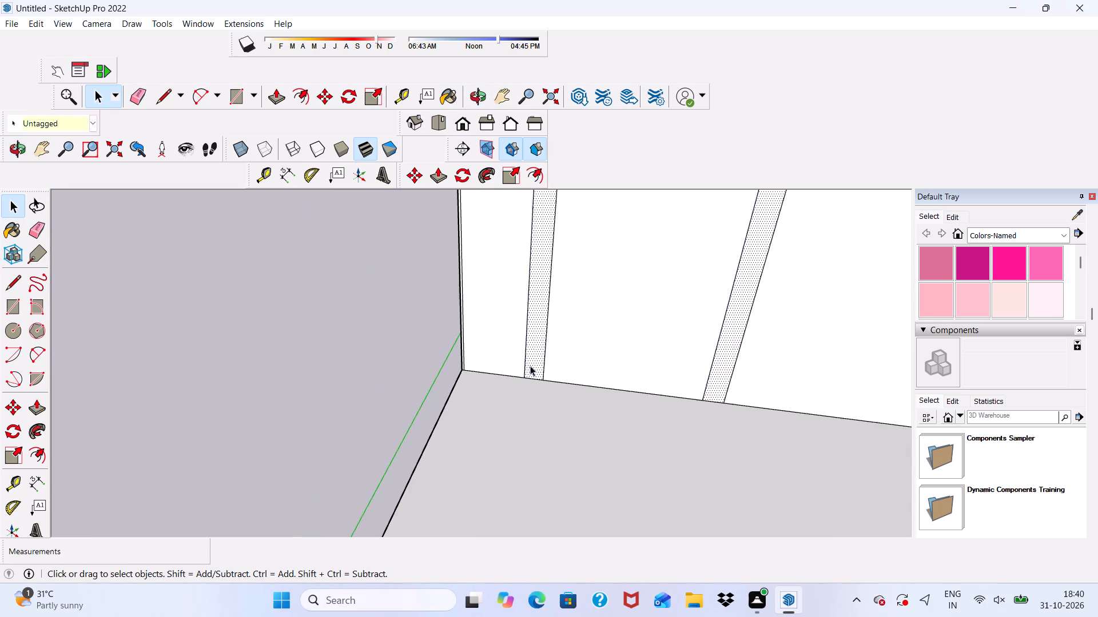
pyautogui.click(436, 175)
pyautogui.click(531, 310)
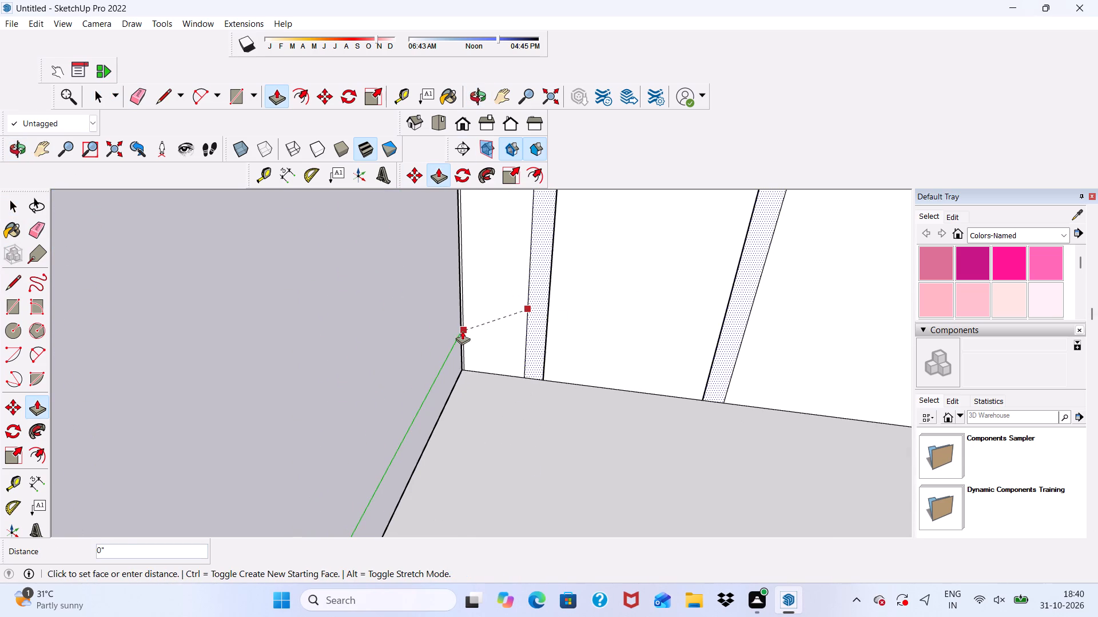
pyautogui.scroll(-3, 452, 348)
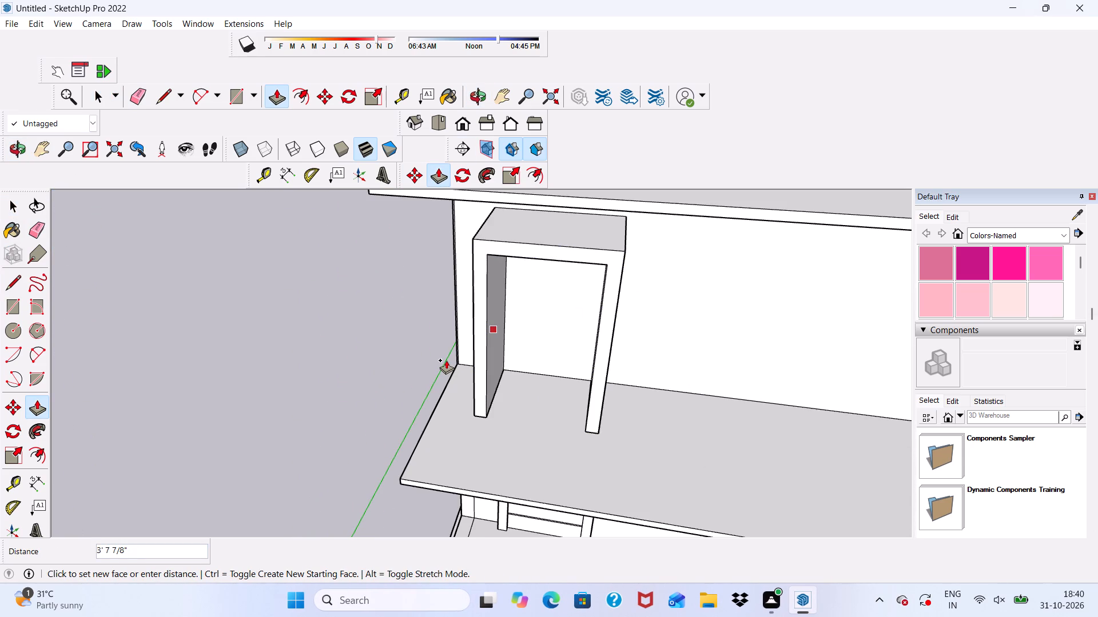
pyautogui.write('3"')
pyautogui.press('Return')
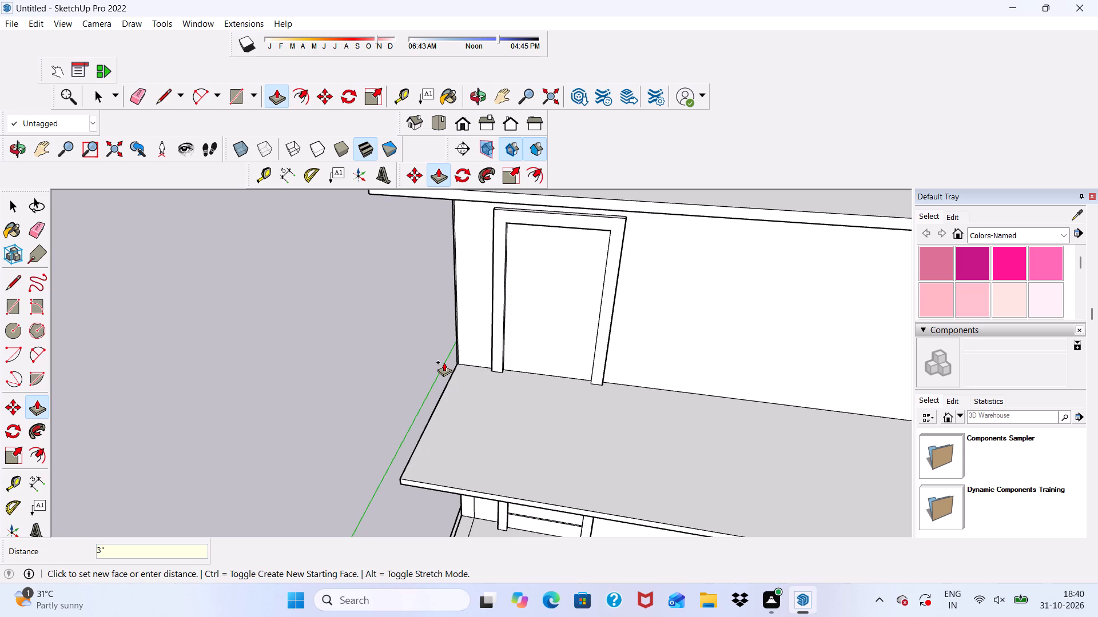
pyautogui.press('space')
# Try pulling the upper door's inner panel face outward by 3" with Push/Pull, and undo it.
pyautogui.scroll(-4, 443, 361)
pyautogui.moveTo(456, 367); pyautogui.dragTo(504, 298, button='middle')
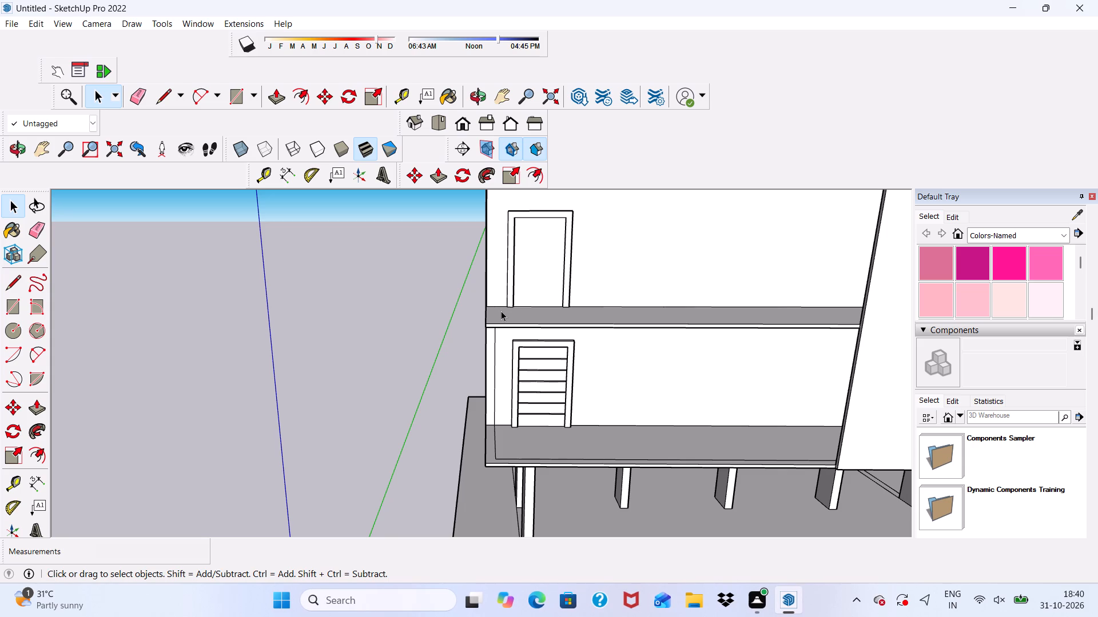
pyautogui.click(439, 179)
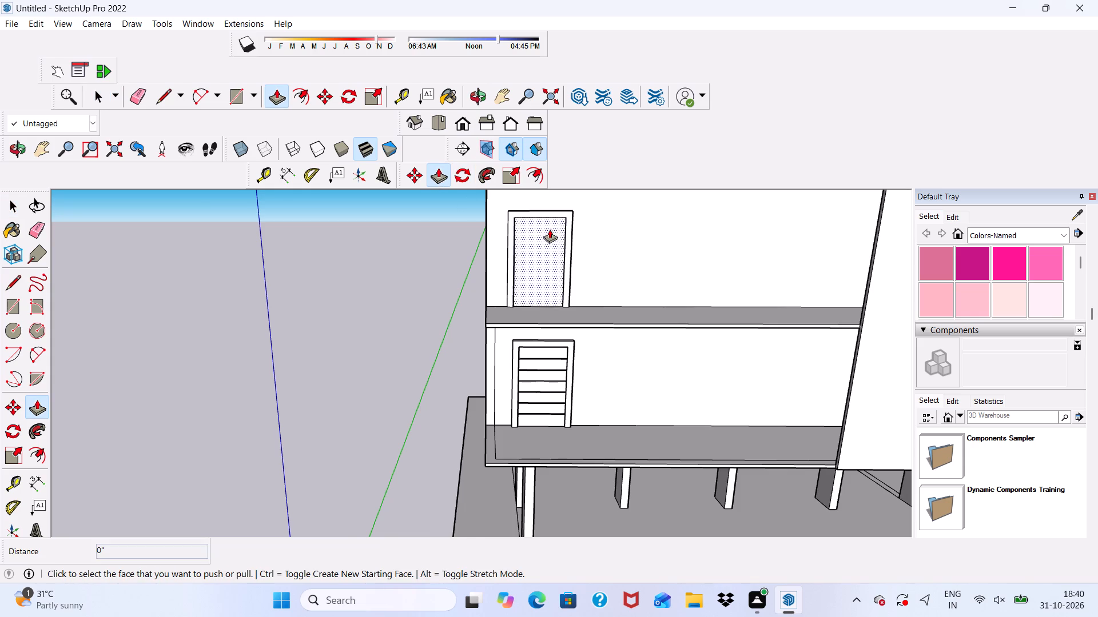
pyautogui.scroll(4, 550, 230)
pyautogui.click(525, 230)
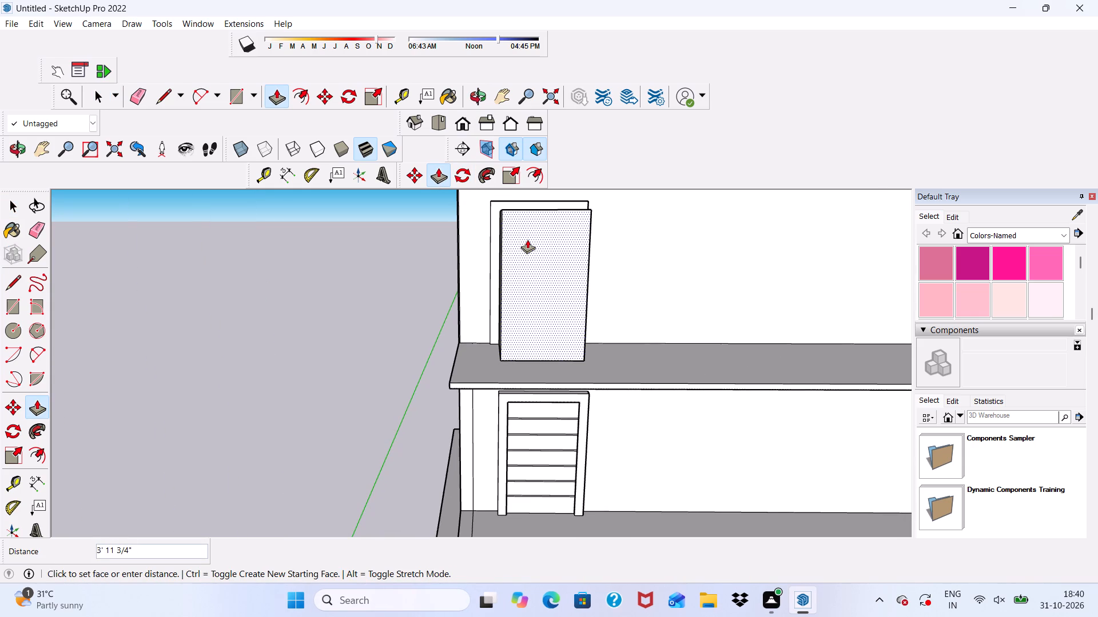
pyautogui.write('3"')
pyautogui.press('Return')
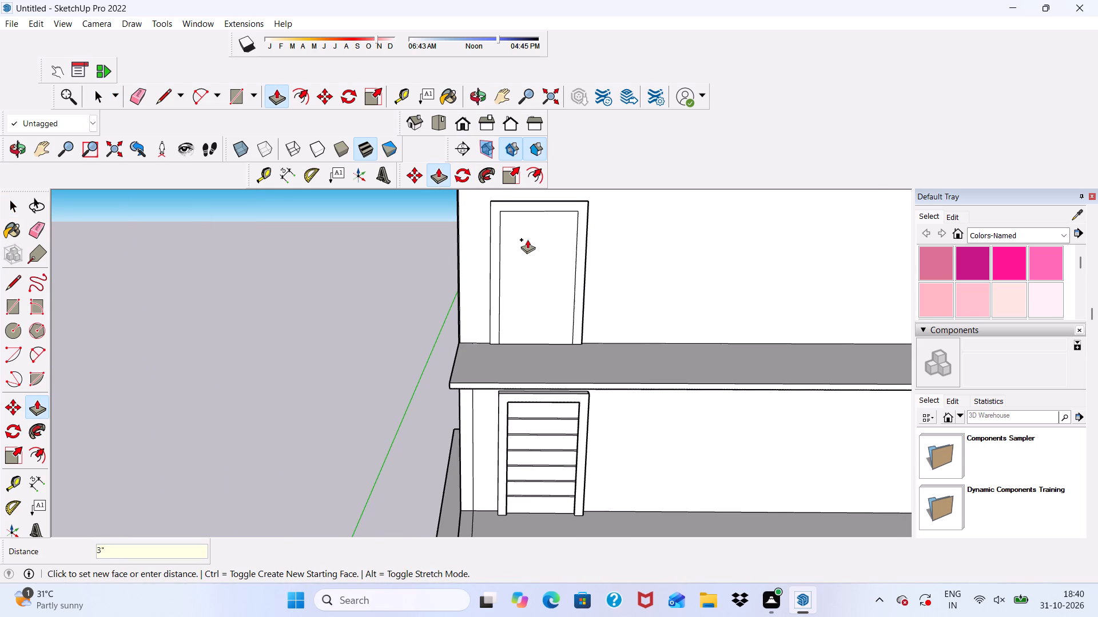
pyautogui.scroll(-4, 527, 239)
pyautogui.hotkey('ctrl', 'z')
# Undo the upper door frame border's extrusion and Push/Pull the border outward from the wall by 6".
pyautogui.scroll(3, 518, 298)
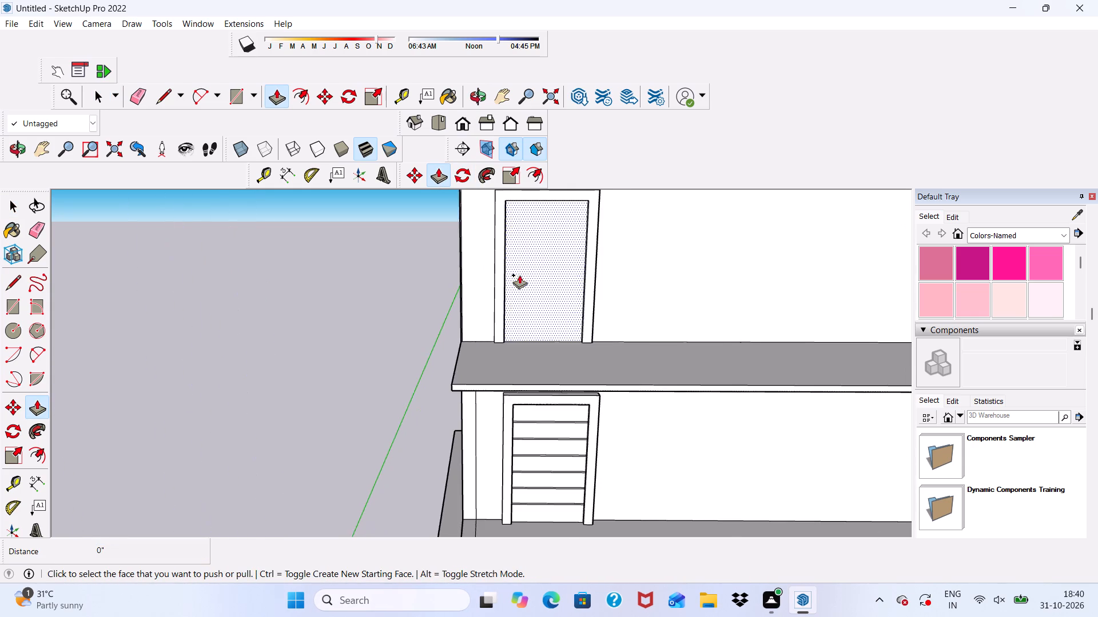
pyautogui.scroll(7, 519, 275)
pyautogui.moveTo(531, 246); pyautogui.dragTo(309, 294, button='middle')
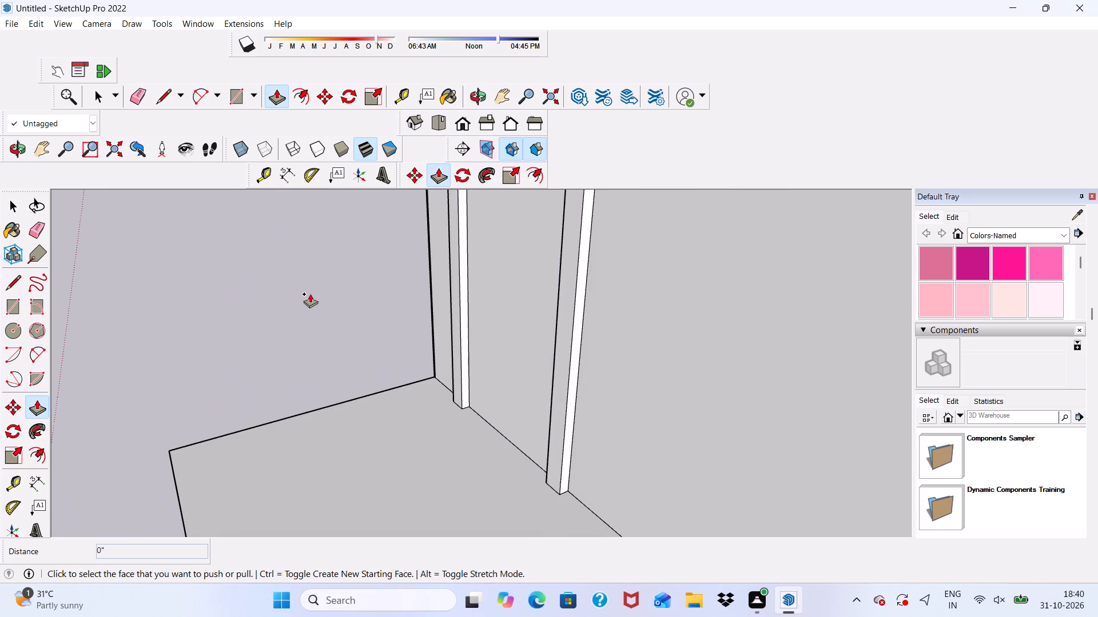
pyautogui.hotkey('ctrl', 'z')
pyautogui.scroll(4, 478, 307)
pyautogui.click(452, 328)
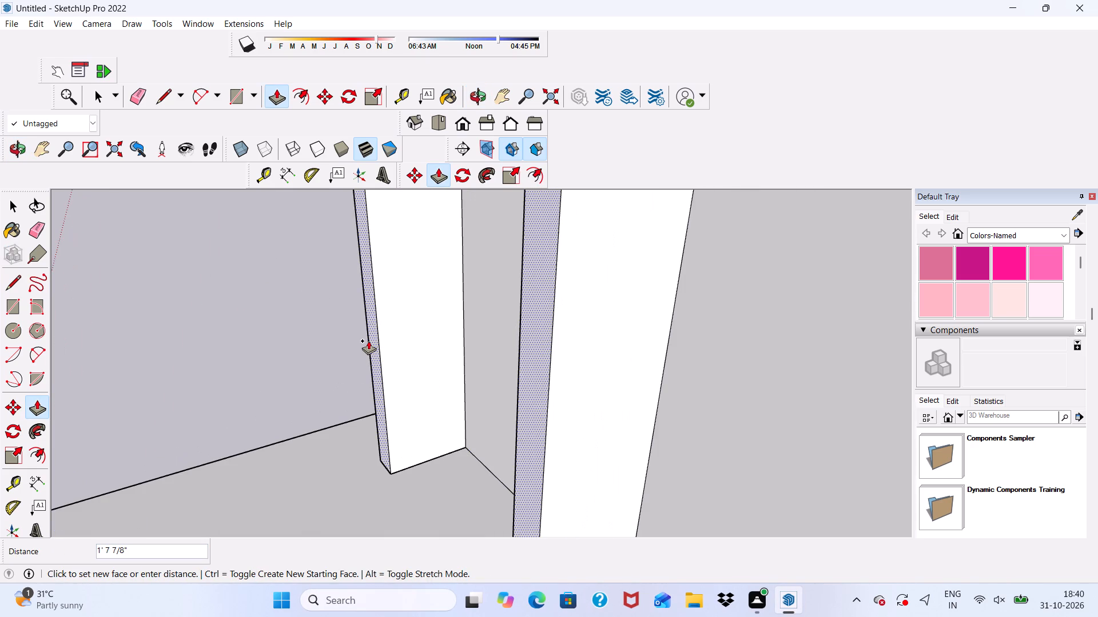
pyautogui.write('6"')
pyautogui.press('Return')
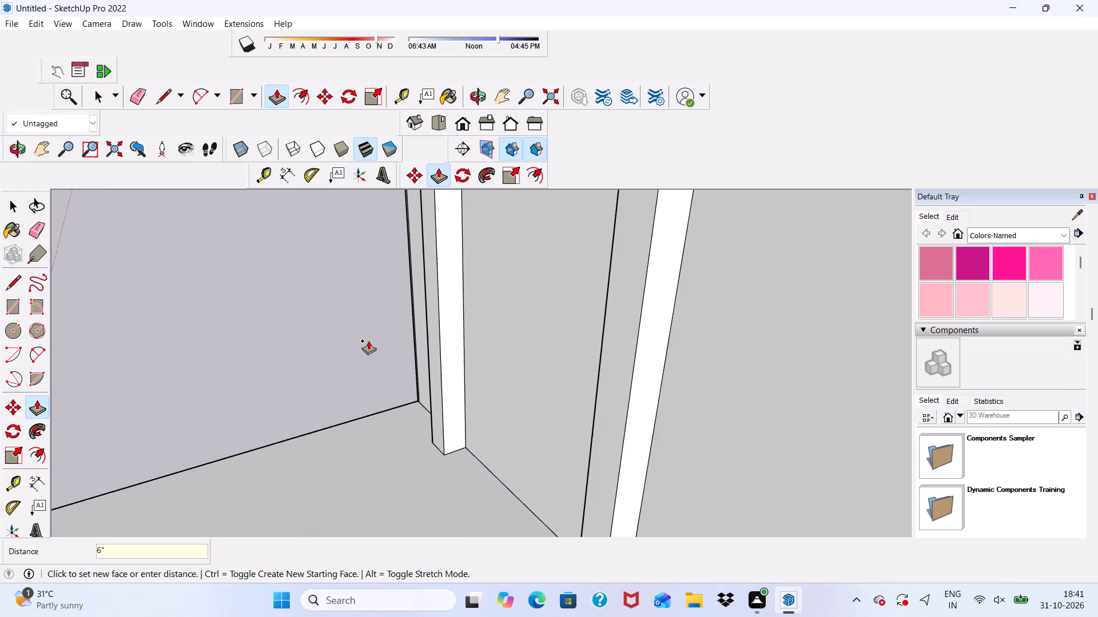
# Push/Pull the upper door's inner panel face outward by 3" within its frame.
pyautogui.scroll(-5, 362, 350)
pyautogui.moveTo(448, 366); pyautogui.dragTo(554, 325, button='middle')
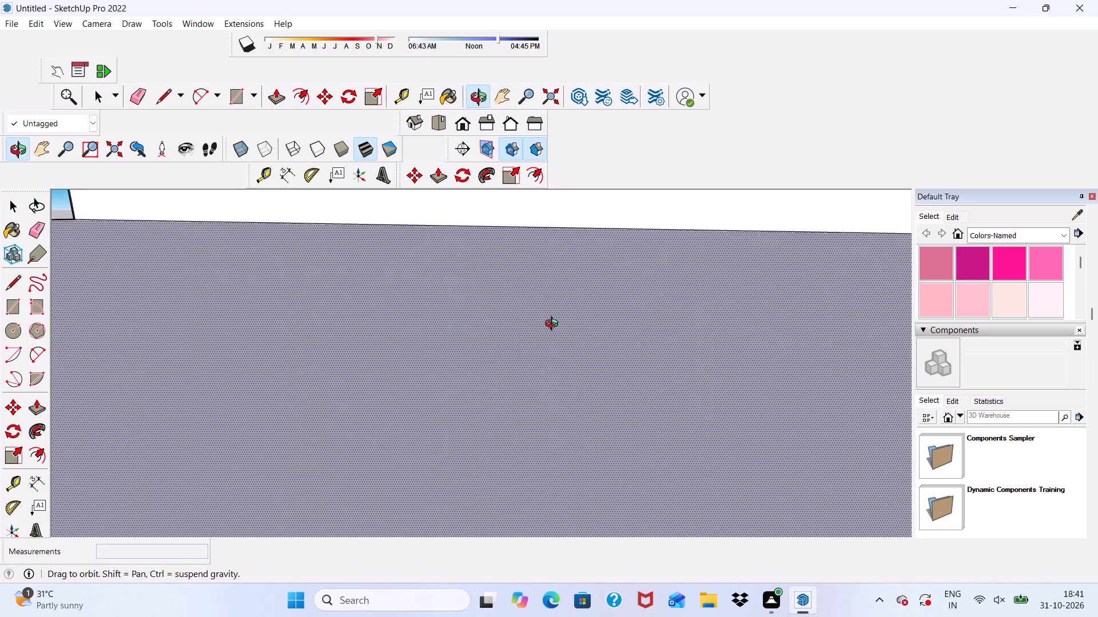
pyautogui.moveTo(554, 325); pyautogui.dragTo(546, 404, button='middle')
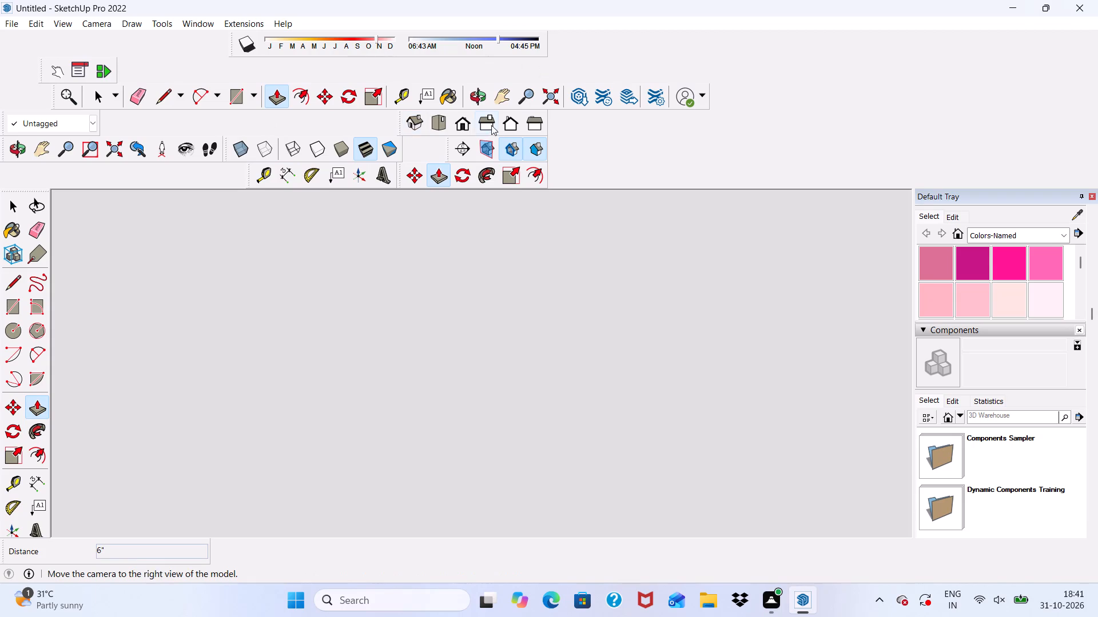
pyautogui.click(461, 121)
pyautogui.scroll(-15, 415, 201)
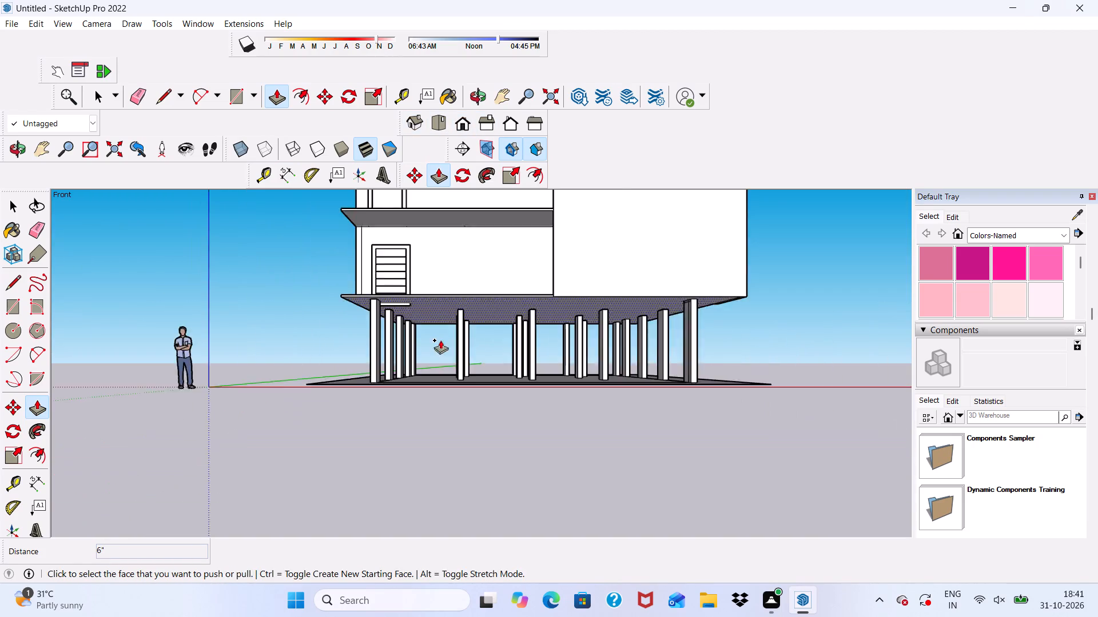
pyautogui.scroll(-7, 440, 340)
pyautogui.scroll(17, 364, 195)
pyautogui.moveTo(420, 244); pyautogui.dragTo(353, 330, button='middle')
pyautogui.scroll(4, 353, 330)
pyautogui.click(317, 328)
pyautogui.write('3"')
pyautogui.press('Return')
pyautogui.scroll(-2, 323, 227)
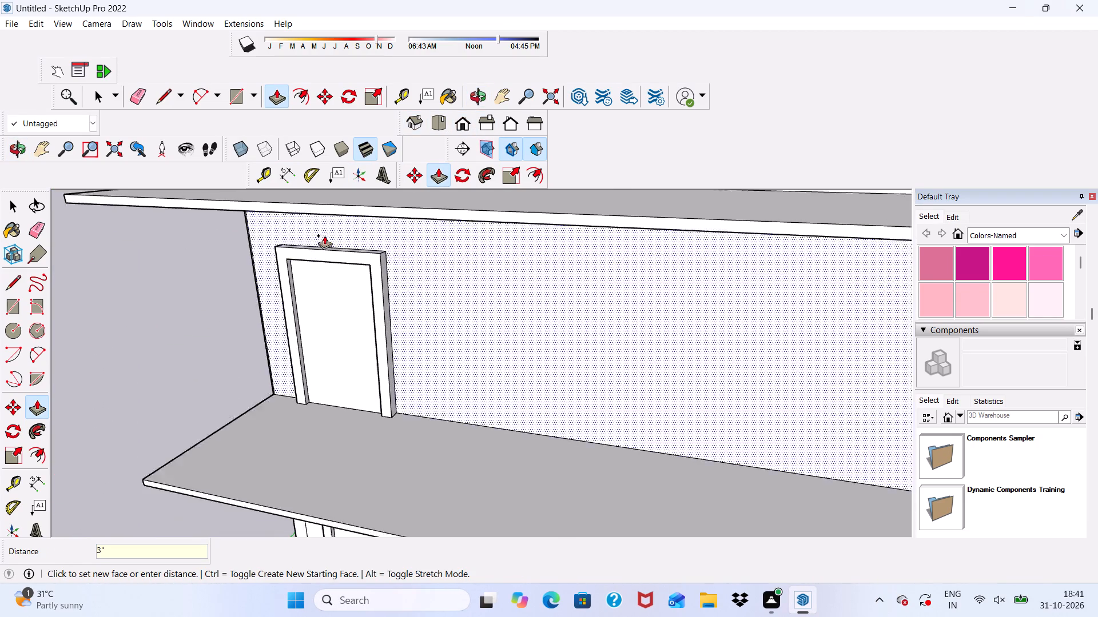
pyautogui.scroll(-9, 324, 235)
pyautogui.moveTo(340, 315); pyautogui.dragTo(393, 230, button='middle')
pyautogui.press('space')
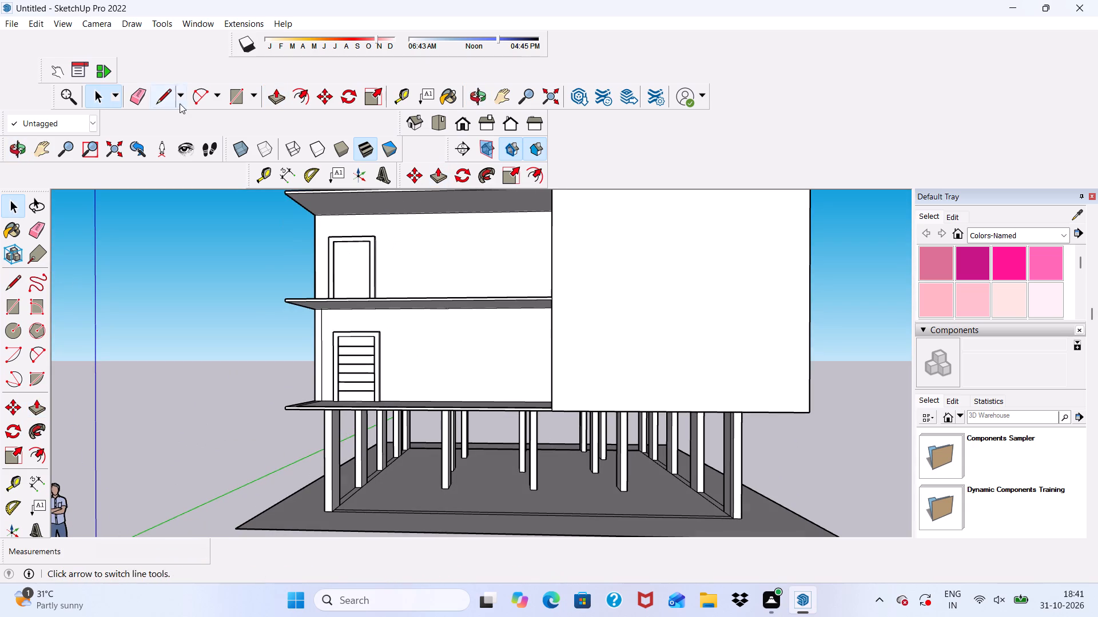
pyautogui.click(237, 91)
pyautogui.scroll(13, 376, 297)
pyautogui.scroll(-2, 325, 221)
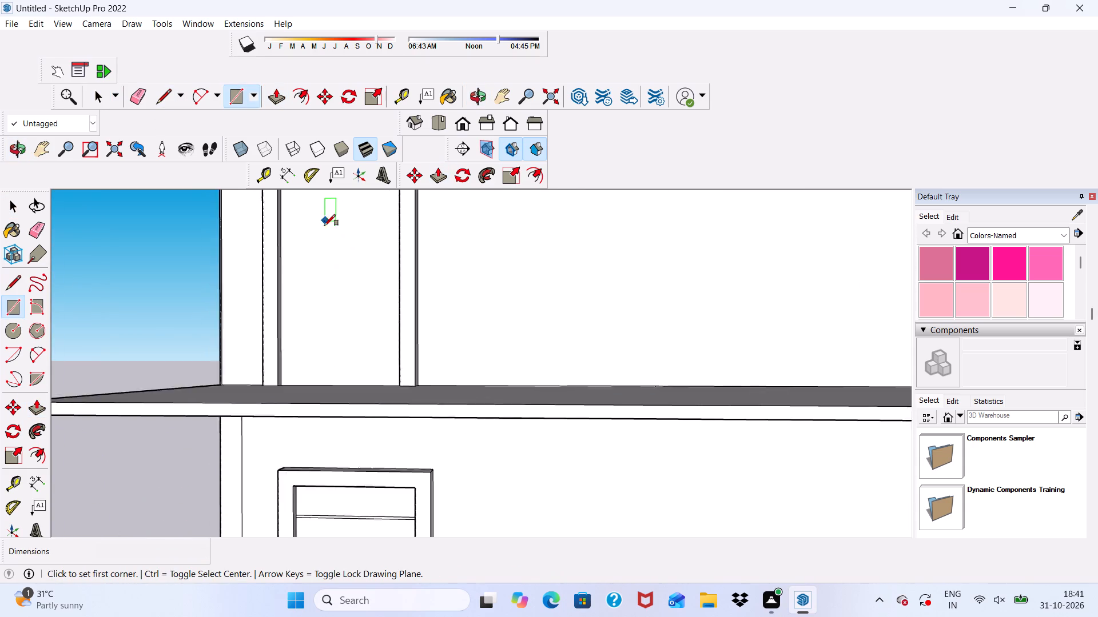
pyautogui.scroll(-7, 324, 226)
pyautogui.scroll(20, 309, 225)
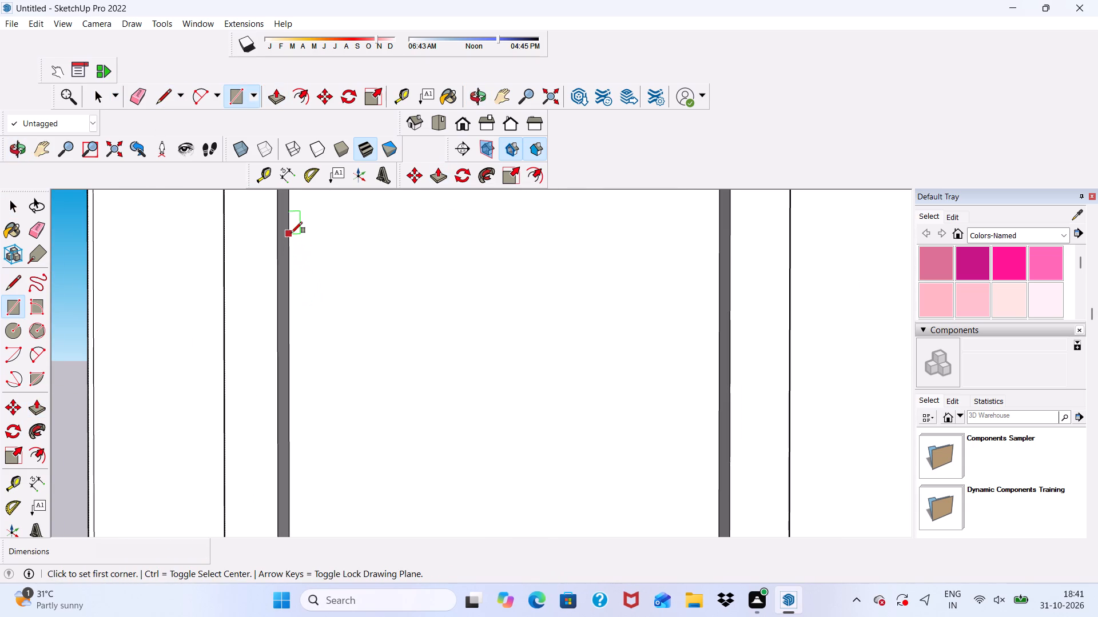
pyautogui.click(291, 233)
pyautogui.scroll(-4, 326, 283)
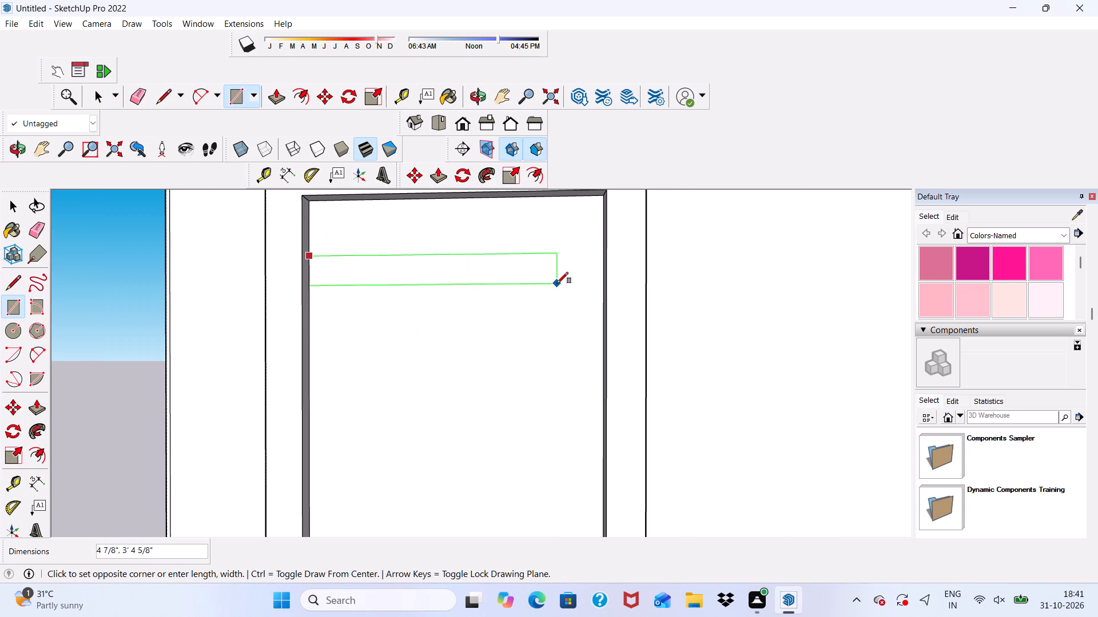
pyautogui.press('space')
# Draw a thin horizontal rectangular strip across the upper door panel's 4' width, near the top of the frame opening.
pyautogui.click(236, 96)
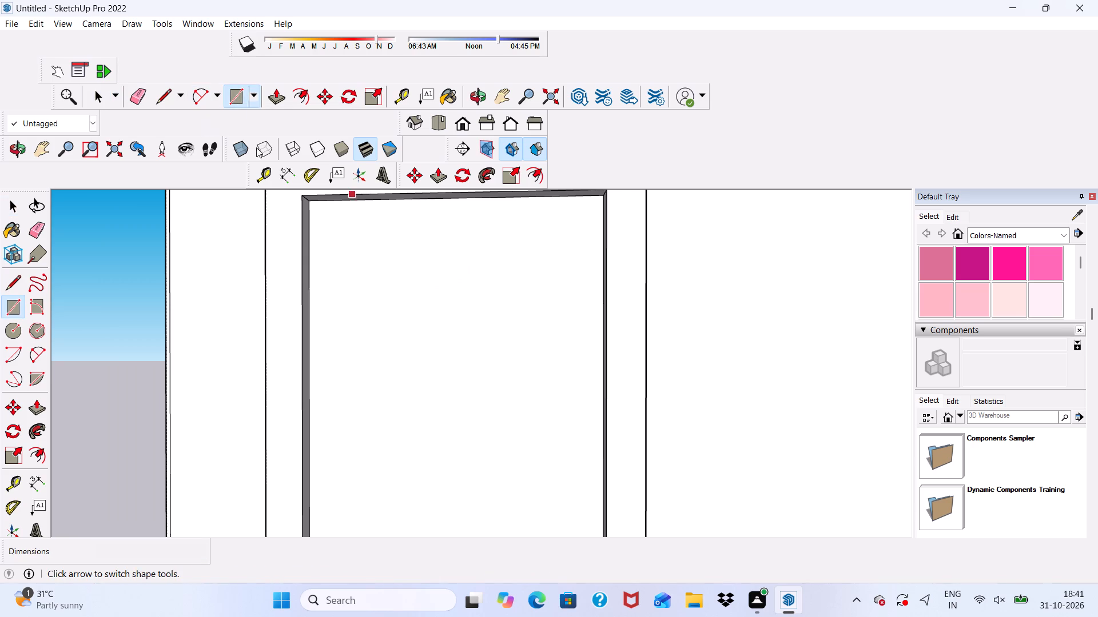
pyautogui.scroll(7, 291, 259)
pyautogui.click(315, 263)
pyautogui.scroll(-6, 321, 274)
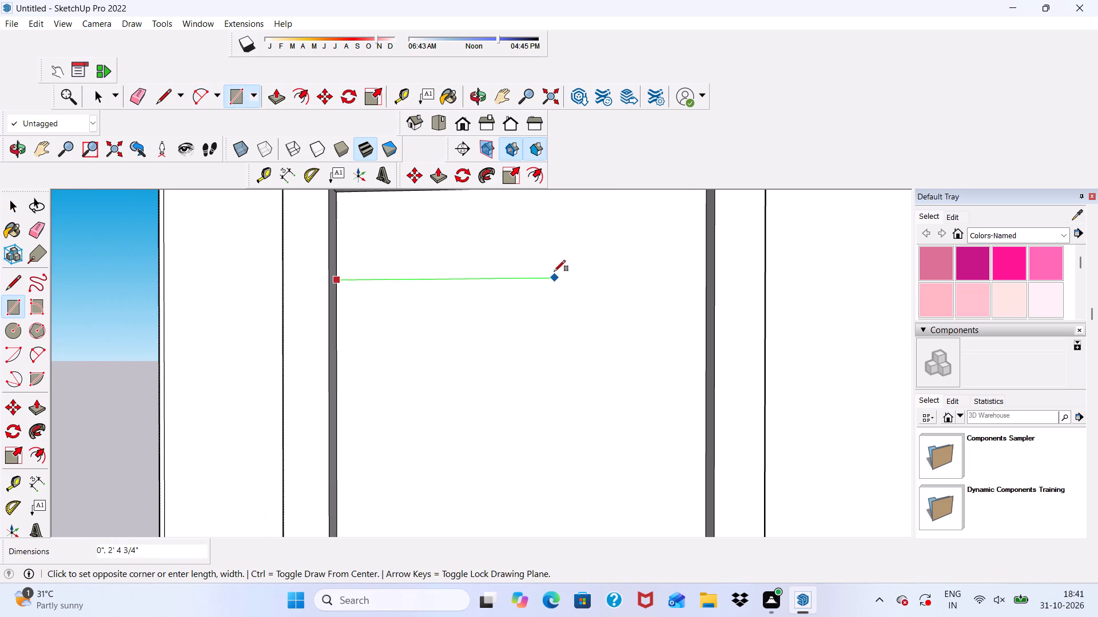
pyautogui.scroll(-4, 554, 271)
pyautogui.scroll(5, 596, 266)
pyautogui.scroll(-4, 630, 261)
pyautogui.moveTo(665, 281); pyautogui.dragTo(738, 283, button='middle')
pyautogui.scroll(2, 738, 283)
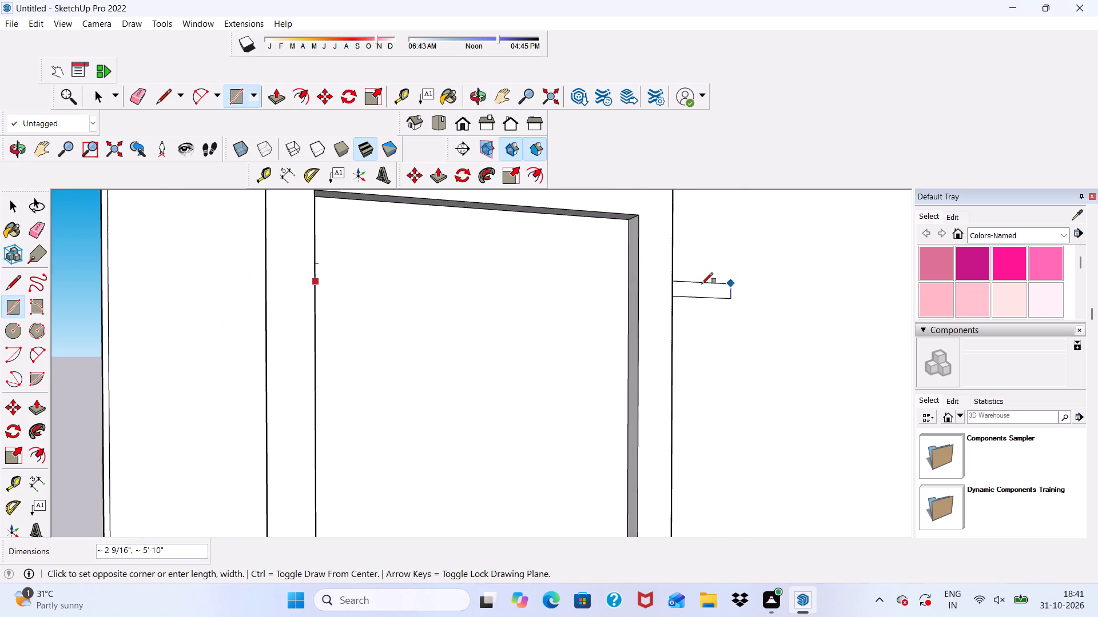
pyautogui.scroll(4, 616, 273)
pyautogui.scroll(8, 640, 322)
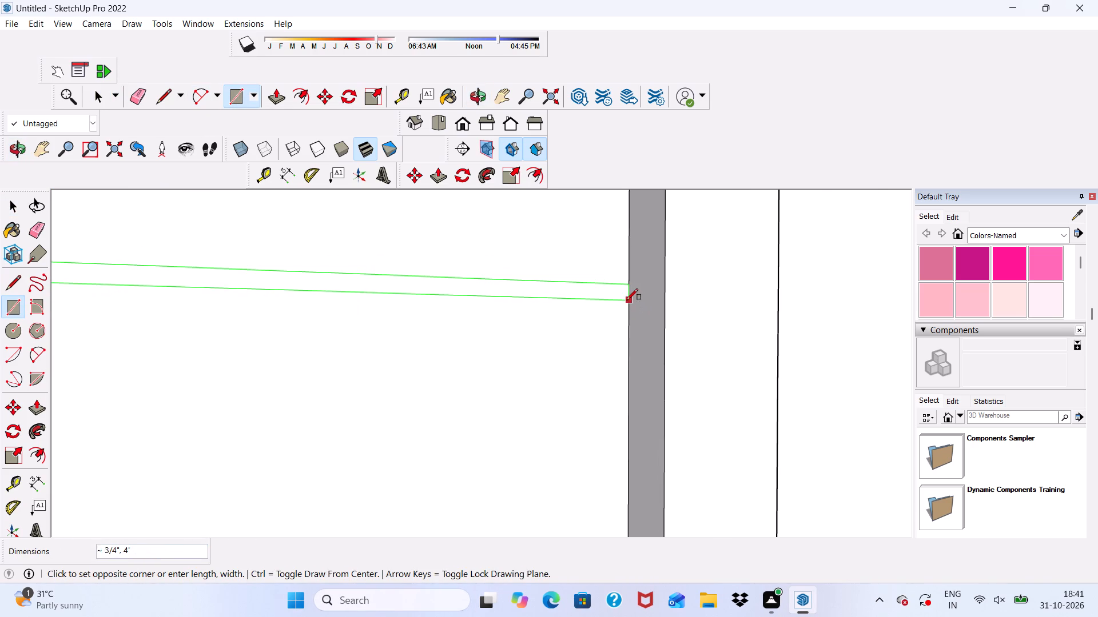
pyautogui.click(629, 305)
pyautogui.scroll(-7, 569, 285)
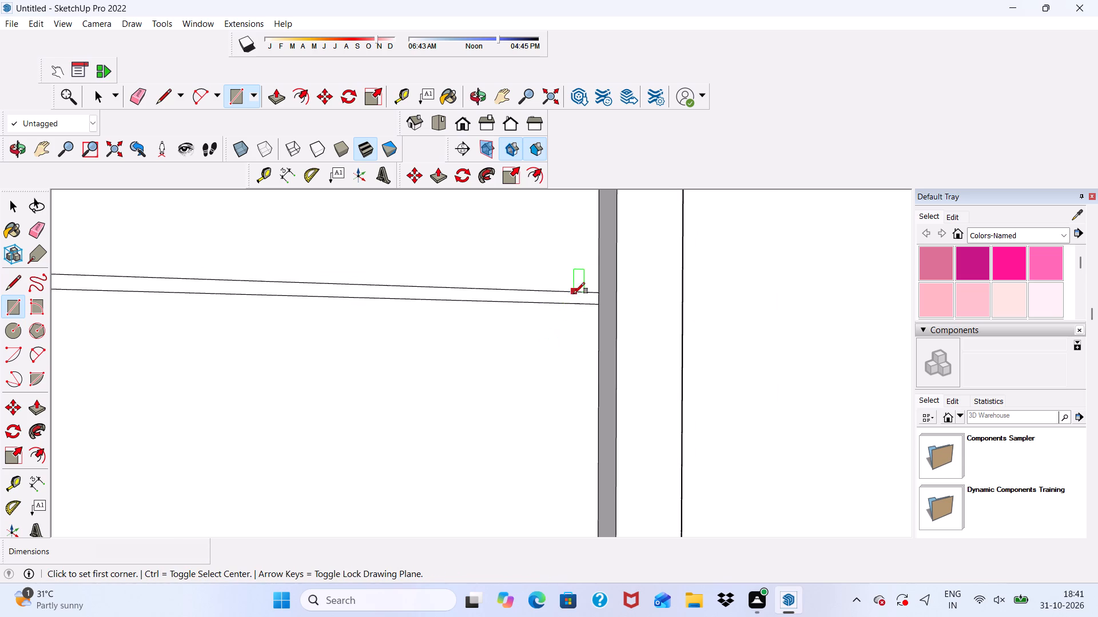
pyautogui.scroll(-4, 574, 294)
pyautogui.moveTo(572, 355); pyautogui.dragTo(450, 408, button='middle')
pyautogui.press('space')
# Copy the thin strip about 9 1/4" down the upper door panel and array it as six equally spaced copies.
pyautogui.scroll(7, 385, 288)
pyautogui.doubleClick(384, 300)
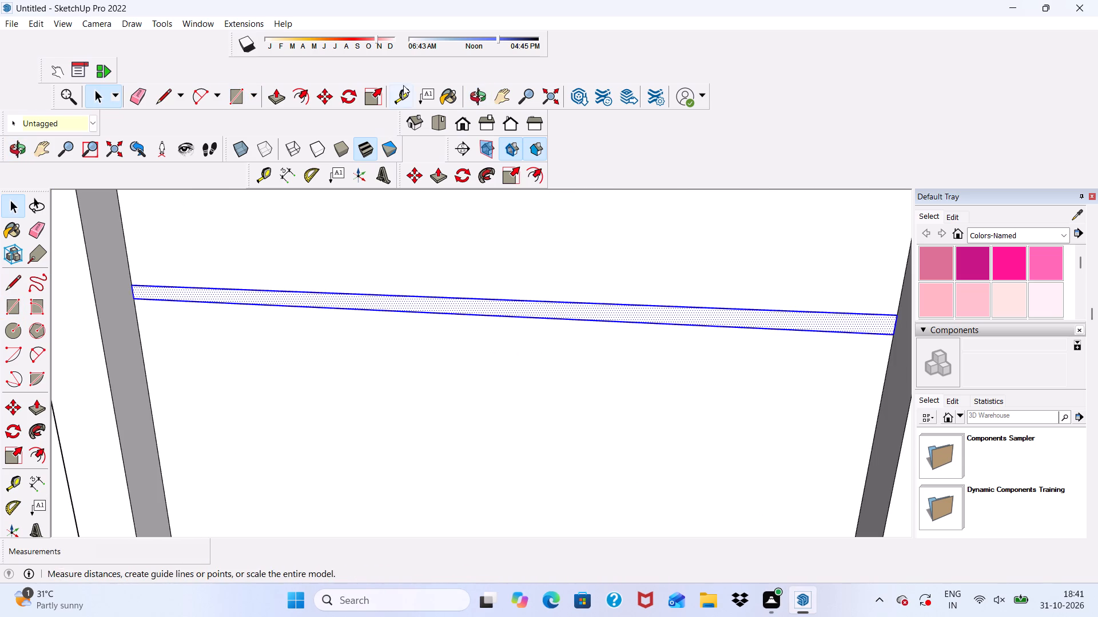
pyautogui.click(329, 91)
pyautogui.click(348, 298)
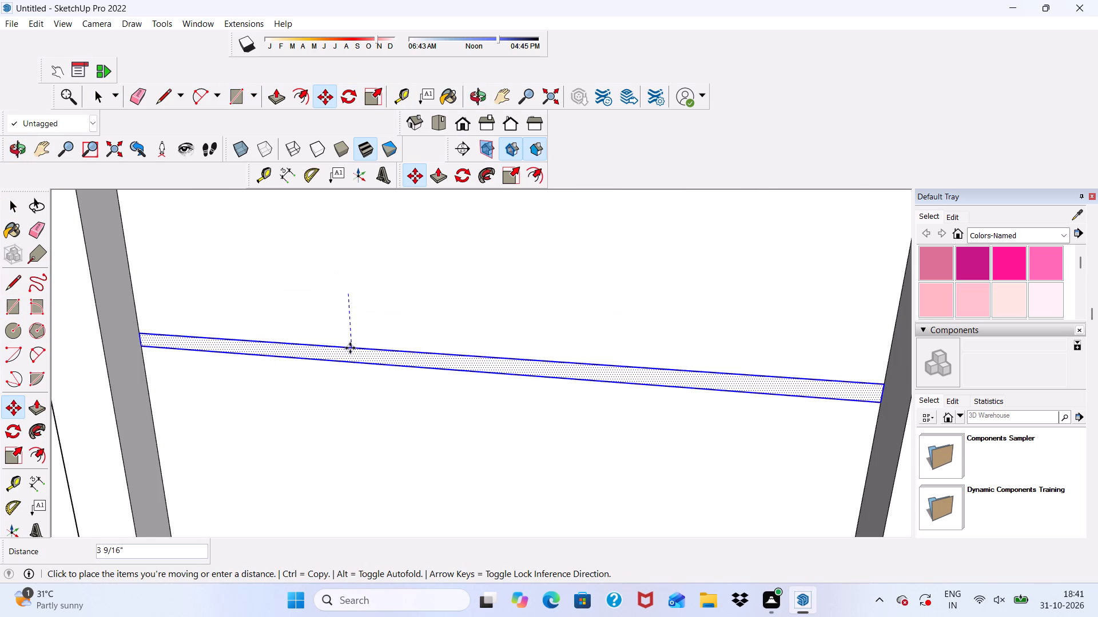
pyautogui.scroll(-10, 376, 213)
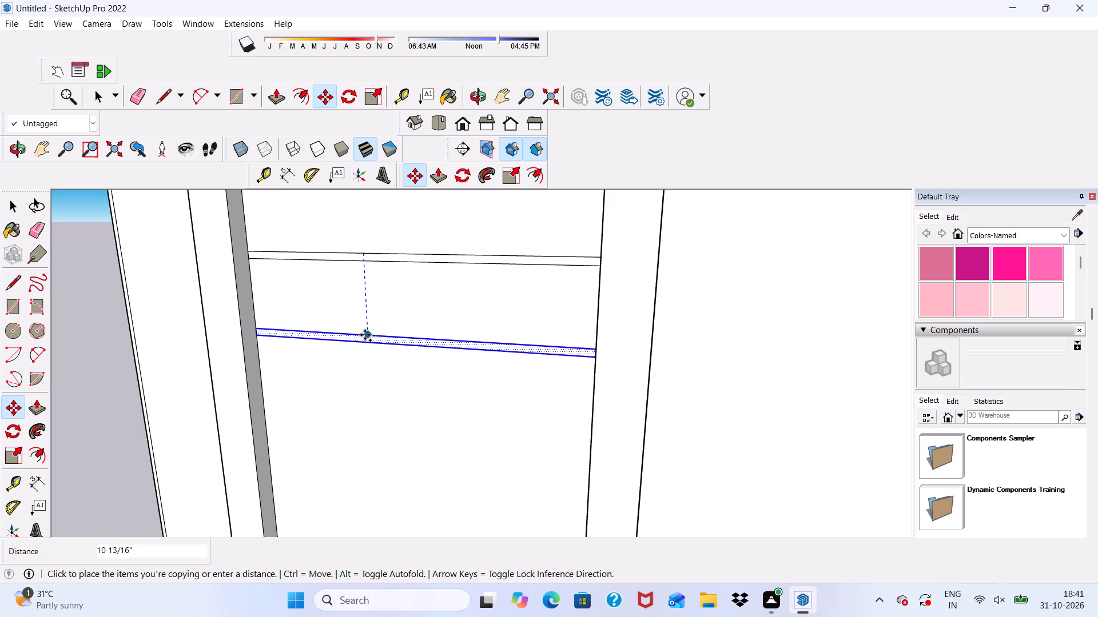
pyautogui.click(363, 324)
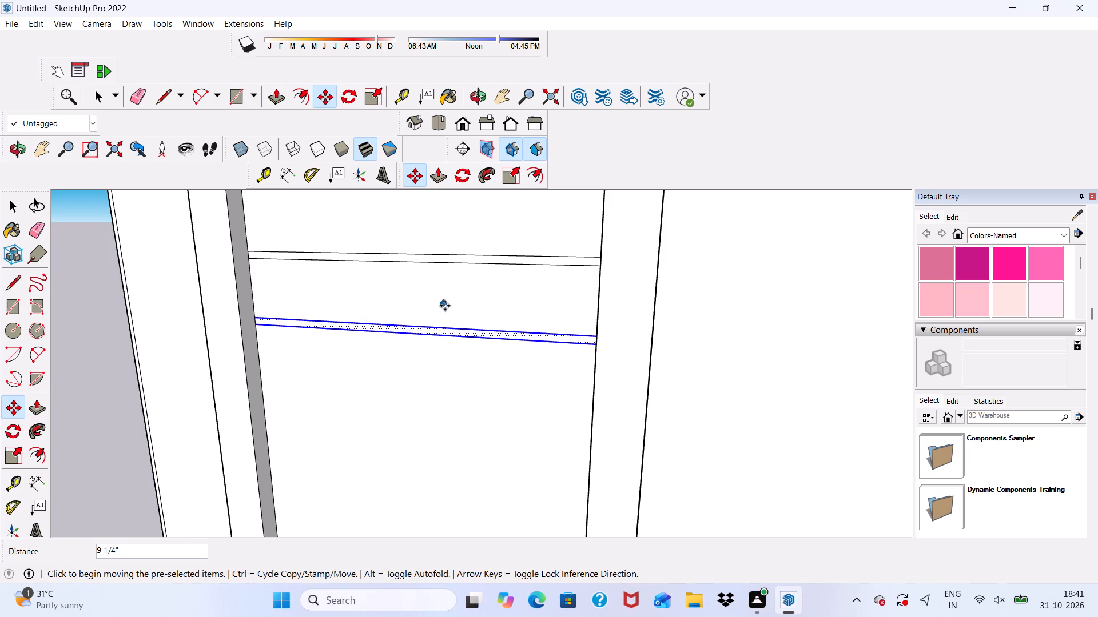
pyautogui.hotkey('shift', '*')
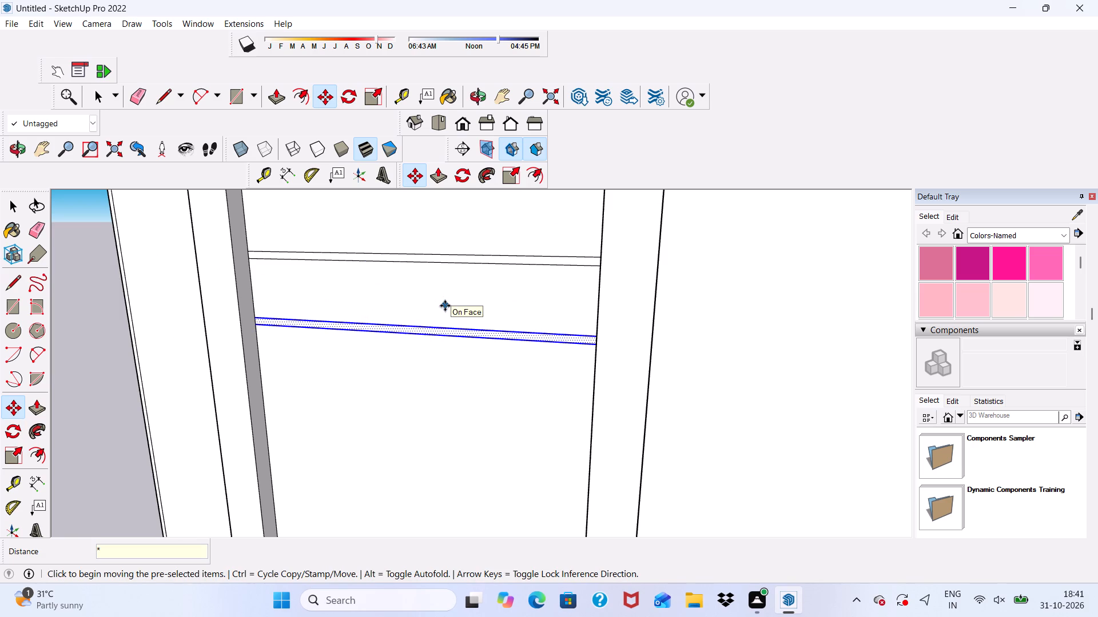
pyautogui.press('6')
pyautogui.press('Return')
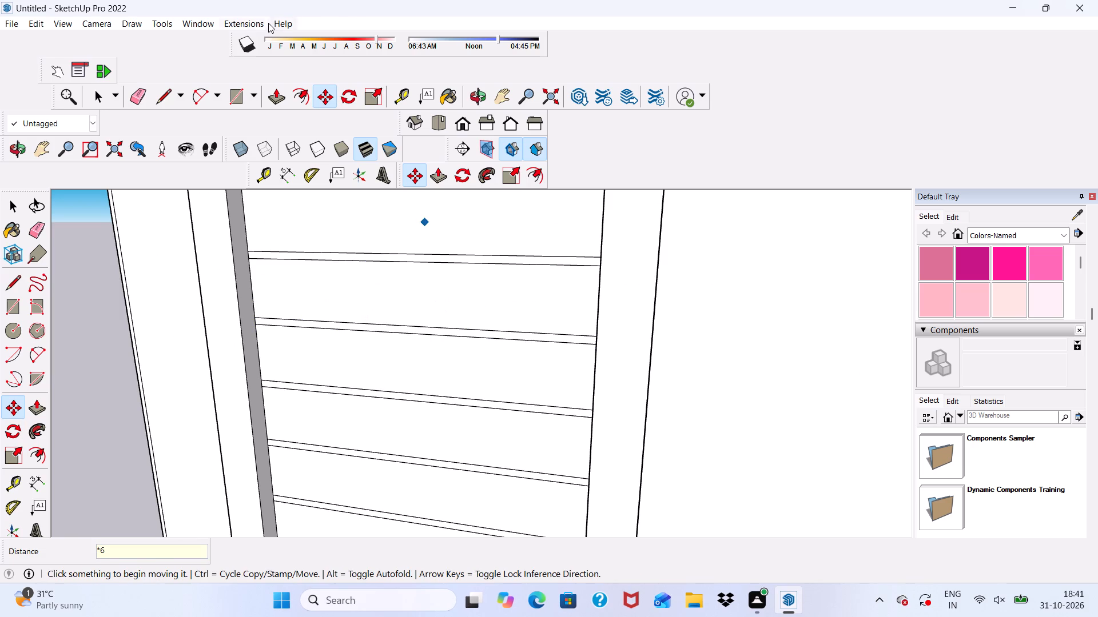
pyautogui.scroll(-5, 283, 53)
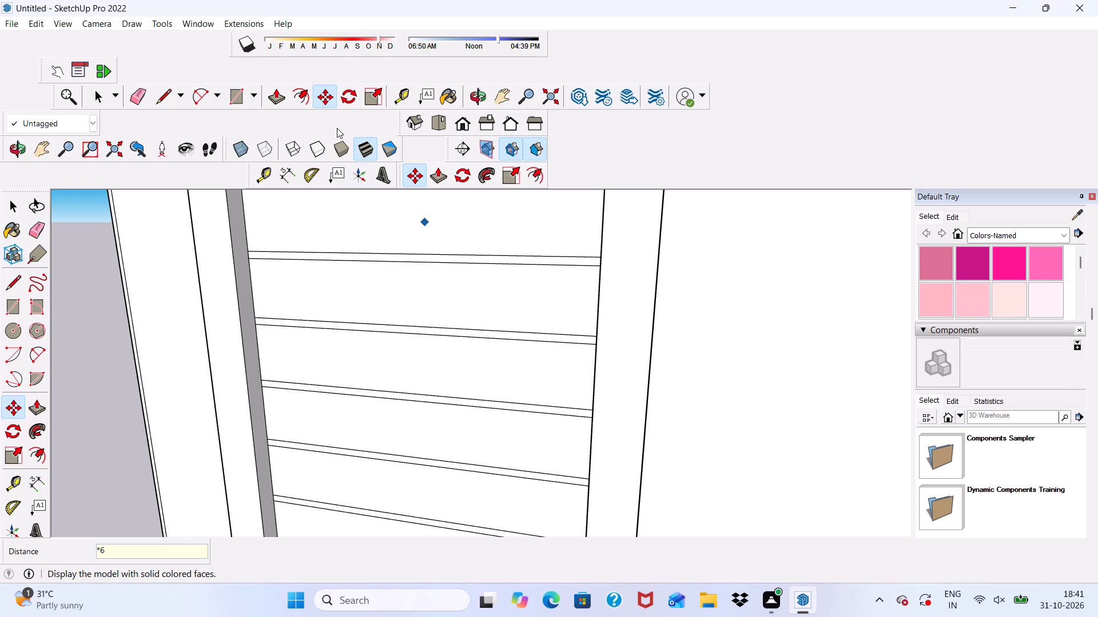
pyautogui.press('space')
# Copy the lowest strip once more down the upper door panel, leaving a similar gap between it and the new strip.
pyautogui.scroll(-4, 206, 89)
pyautogui.scroll(-2, 326, 247)
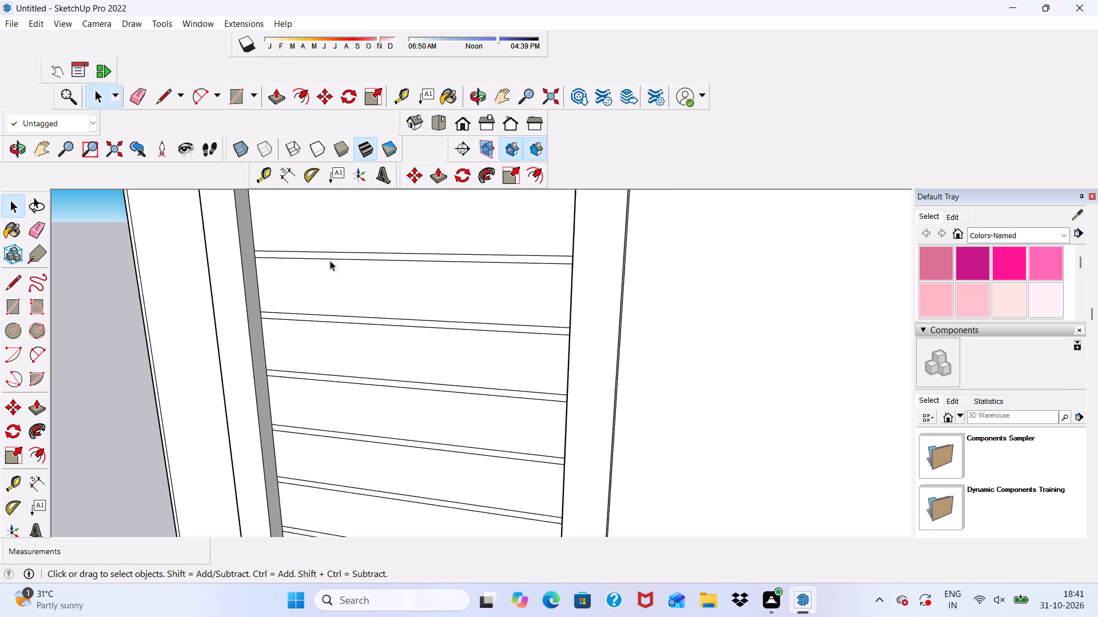
pyautogui.scroll(-7, 330, 261)
pyautogui.moveTo(401, 364); pyautogui.dragTo(451, 359, button='middle')
pyautogui.scroll(7, 349, 536)
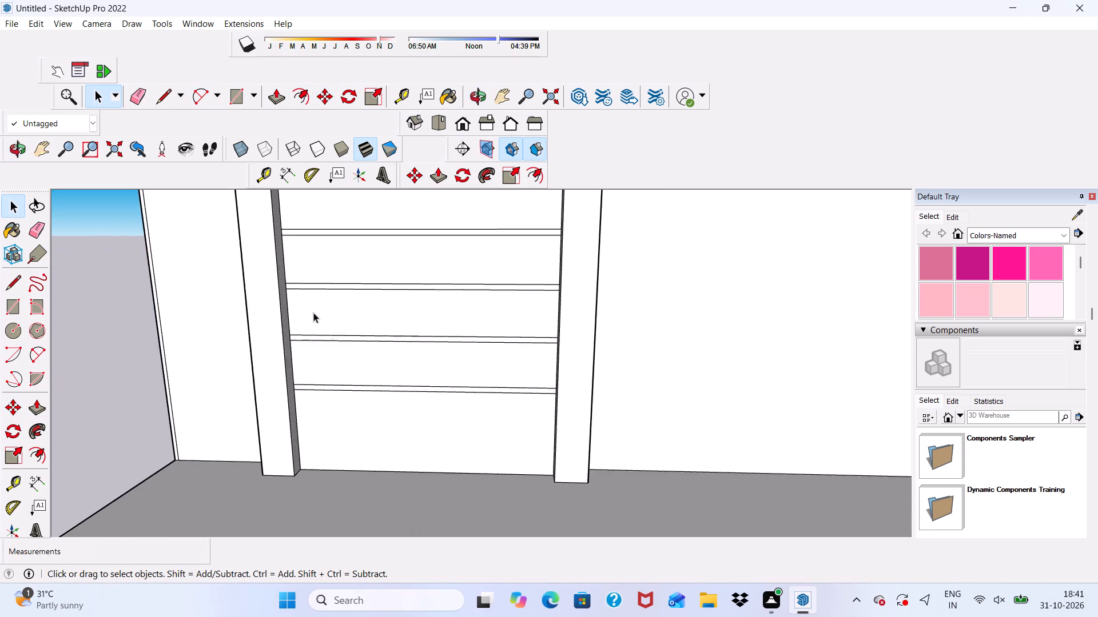
pyautogui.scroll(9, 313, 312)
pyautogui.doubleClick(335, 418)
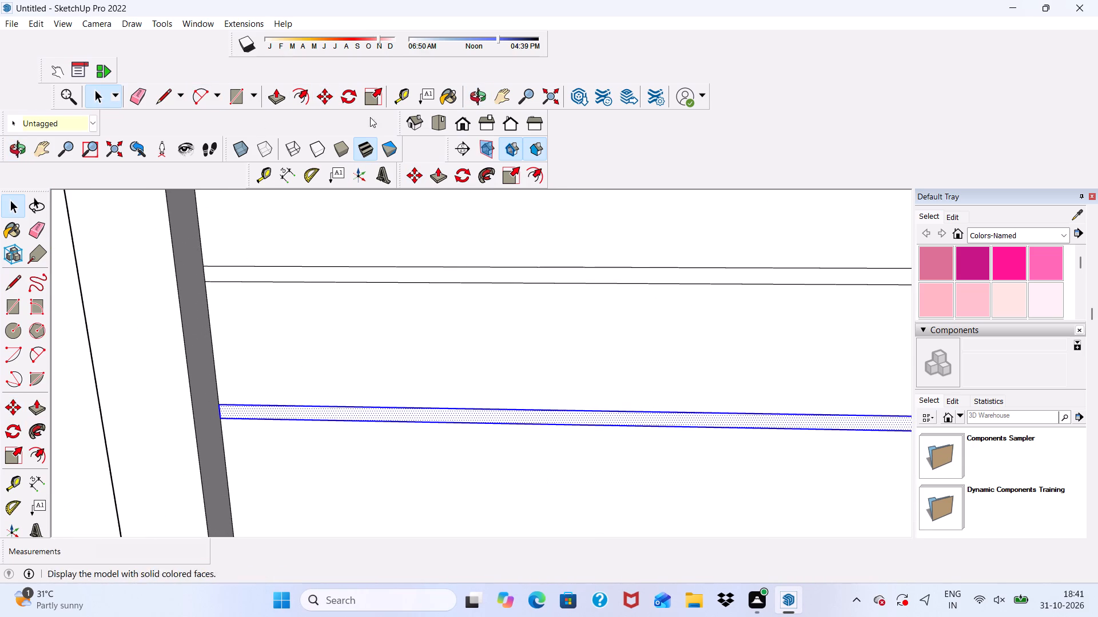
pyautogui.click(417, 176)
pyautogui.scroll(-7, 414, 171)
pyautogui.scroll(3, 478, 408)
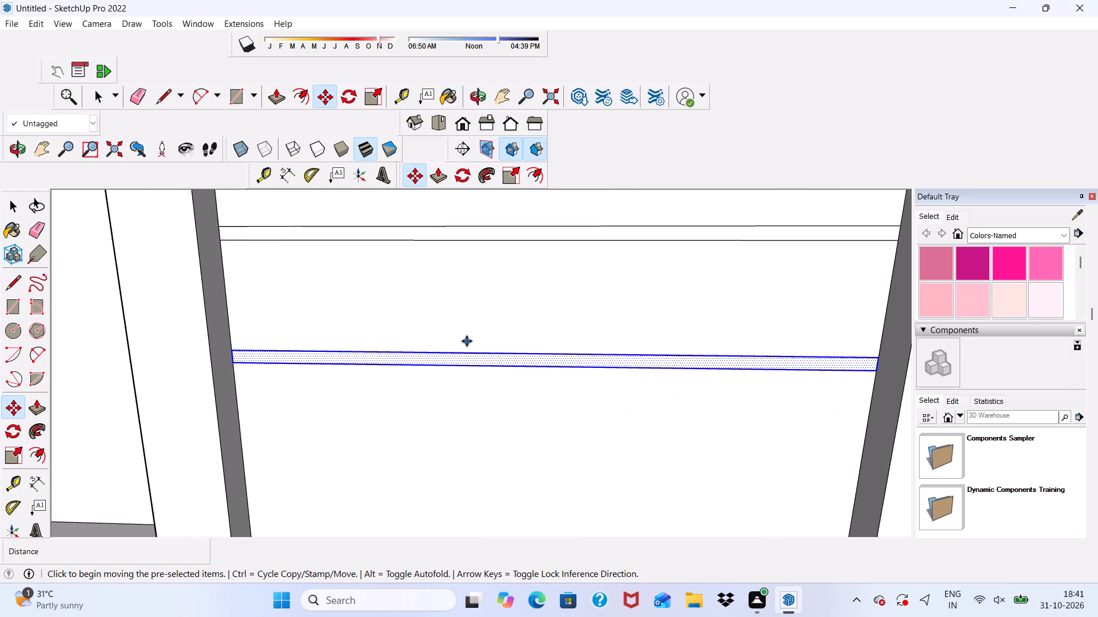
pyautogui.click(464, 359)
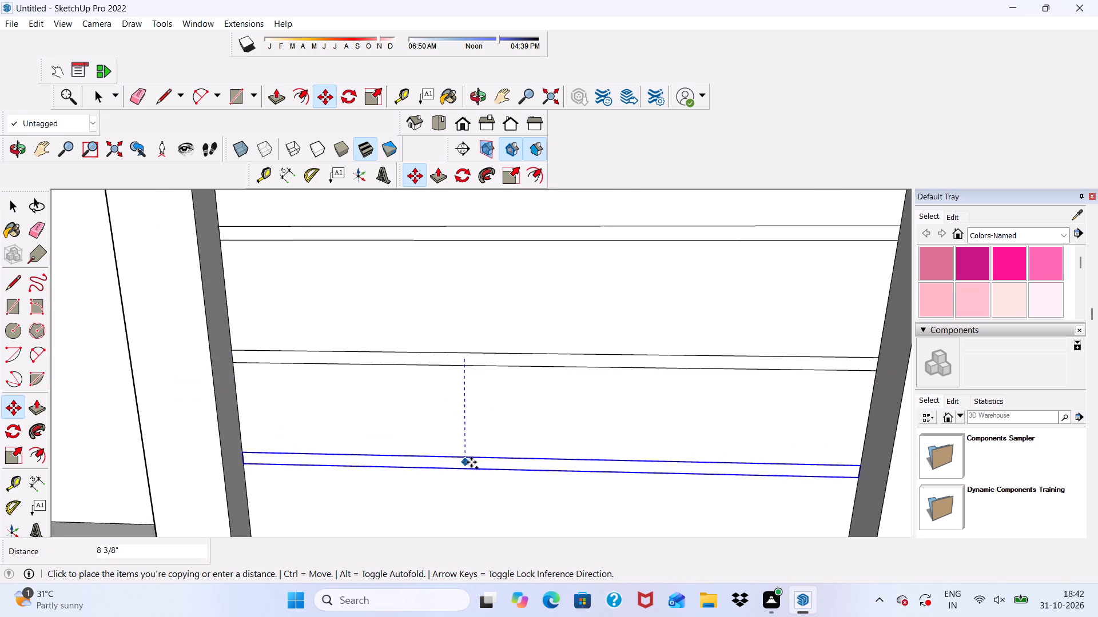
pyautogui.click(466, 469)
pyautogui.scroll(-8, 412, 332)
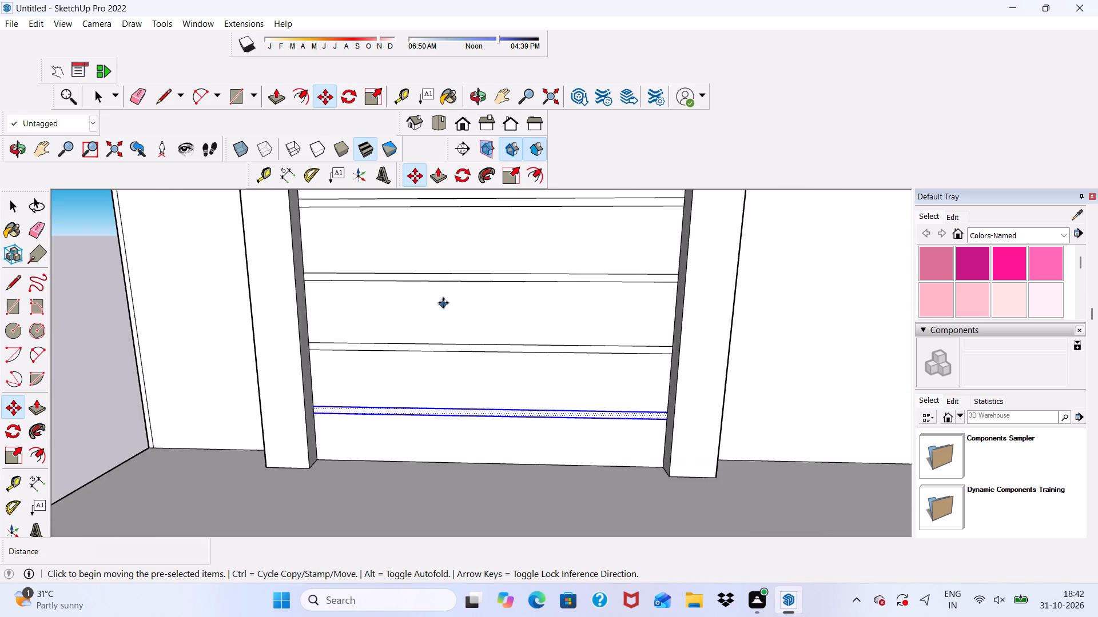
pyautogui.scroll(-3, 443, 303)
pyautogui.press('space')
pyautogui.click(165, 311)
pyautogui.scroll(-3, 234, 354)
pyautogui.scroll(1, 519, 372)
pyautogui.scroll(-10, 519, 384)
pyautogui.moveTo(528, 409); pyautogui.dragTo(528, 402, button='middle')
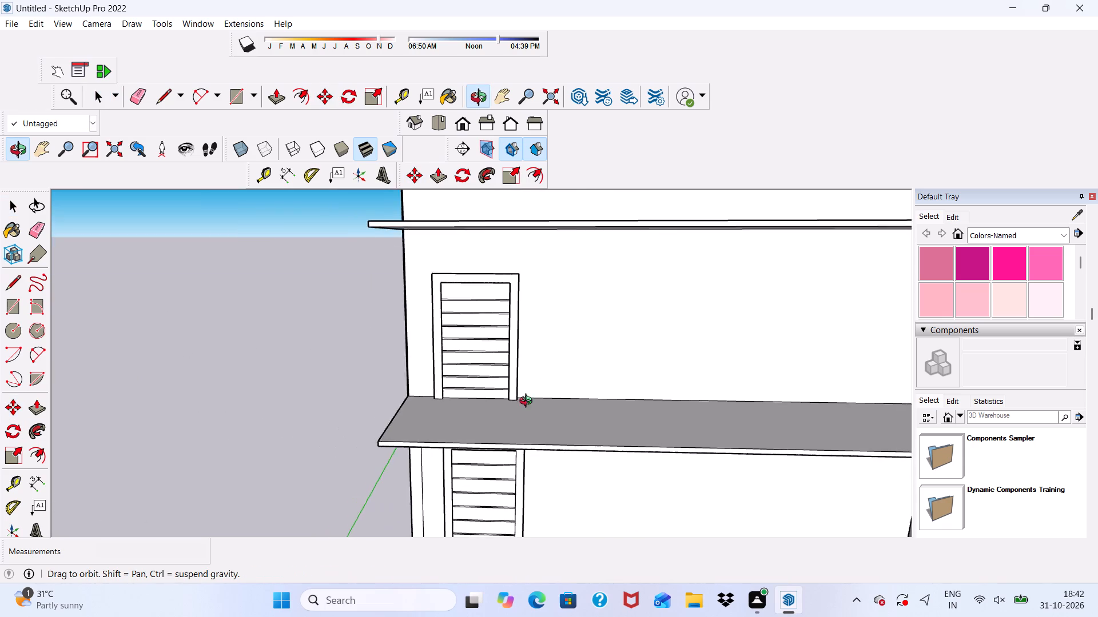
# Draw a 4' by 7' door rectangle on the third-storey wall, rising from the slab and aligned with the door below.
pyautogui.moveTo(528, 402); pyautogui.dragTo(459, 392, button='middle')
pyautogui.scroll(6, 409, 281)
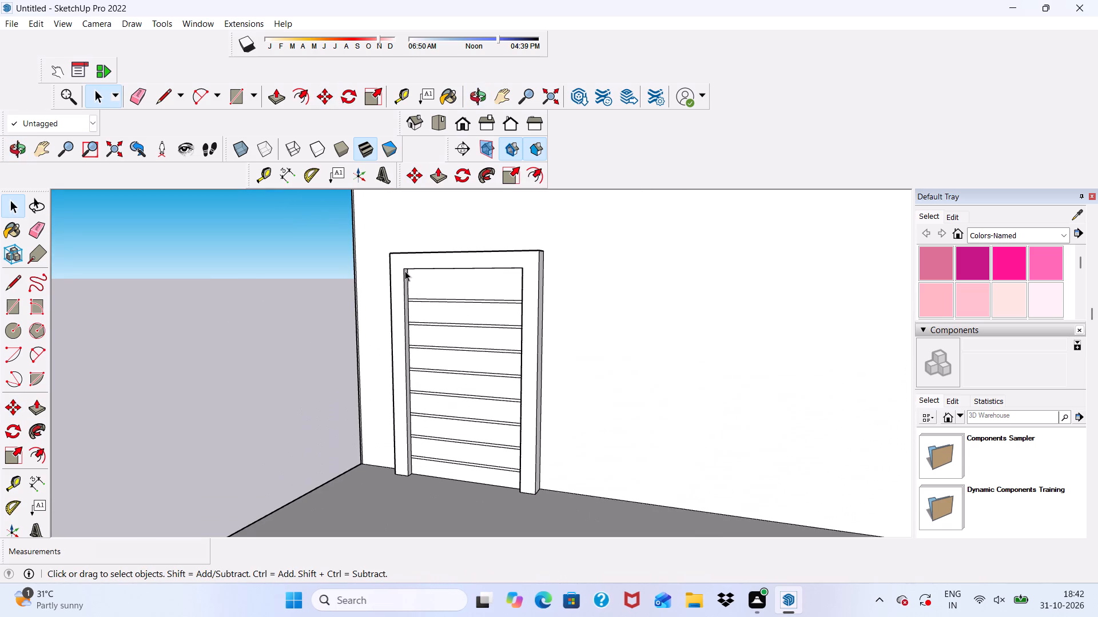
pyautogui.scroll(-10, 407, 274)
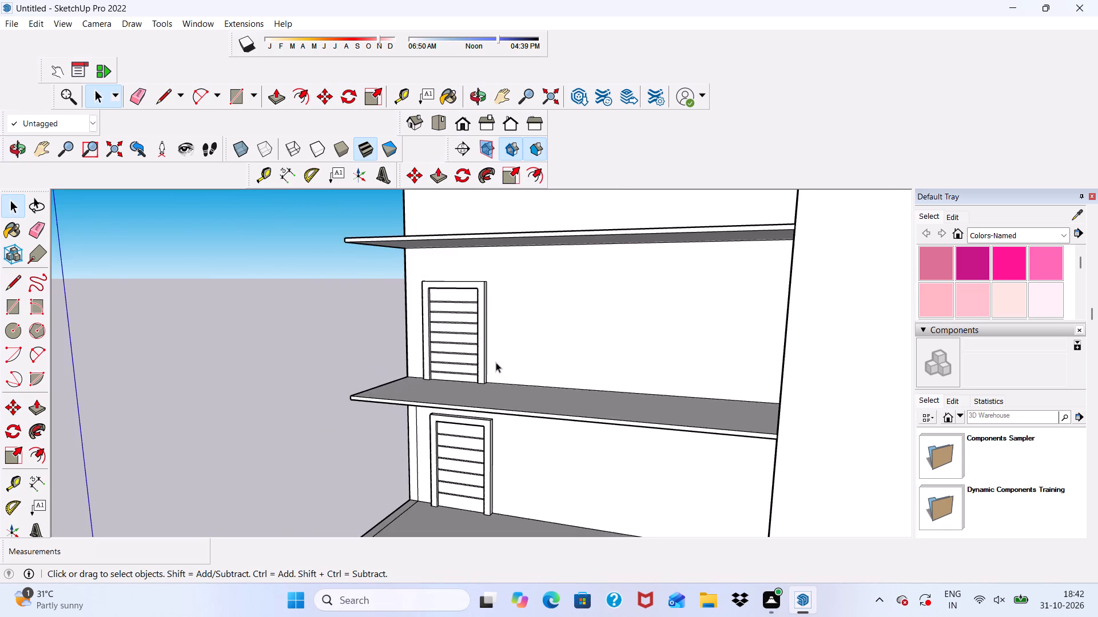
pyautogui.moveTo(497, 363); pyautogui.dragTo(474, 368, button='middle')
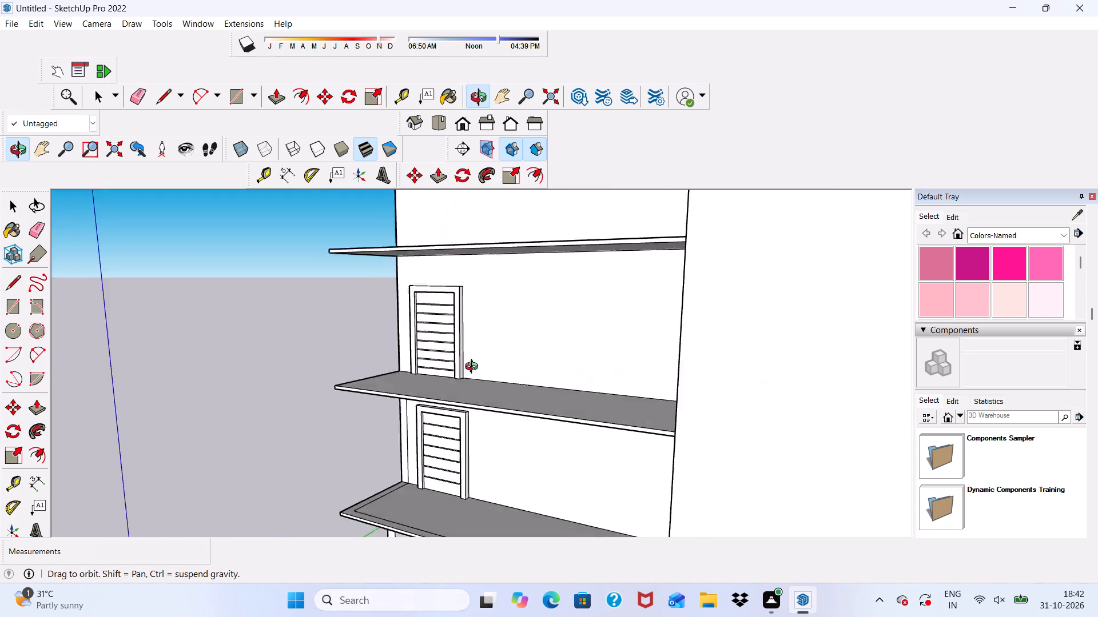
pyautogui.moveTo(474, 368); pyautogui.dragTo(567, 426, button='middle')
pyautogui.scroll(1, 314, 192)
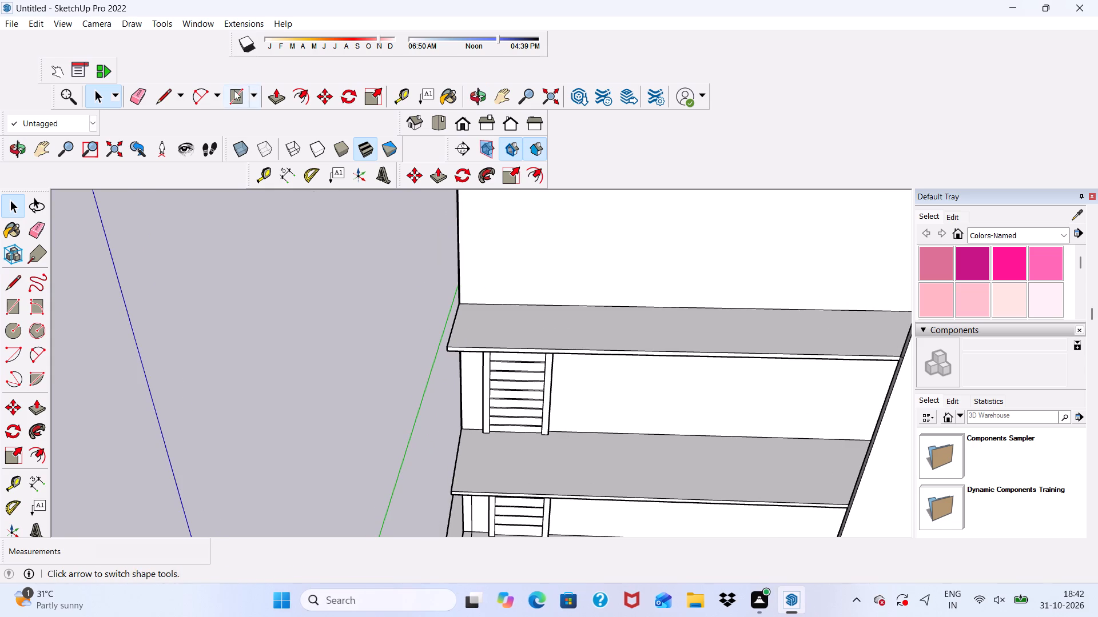
pyautogui.click(234, 90)
pyautogui.moveTo(504, 391); pyautogui.dragTo(498, 346, button='middle')
pyautogui.scroll(11, 479, 238)
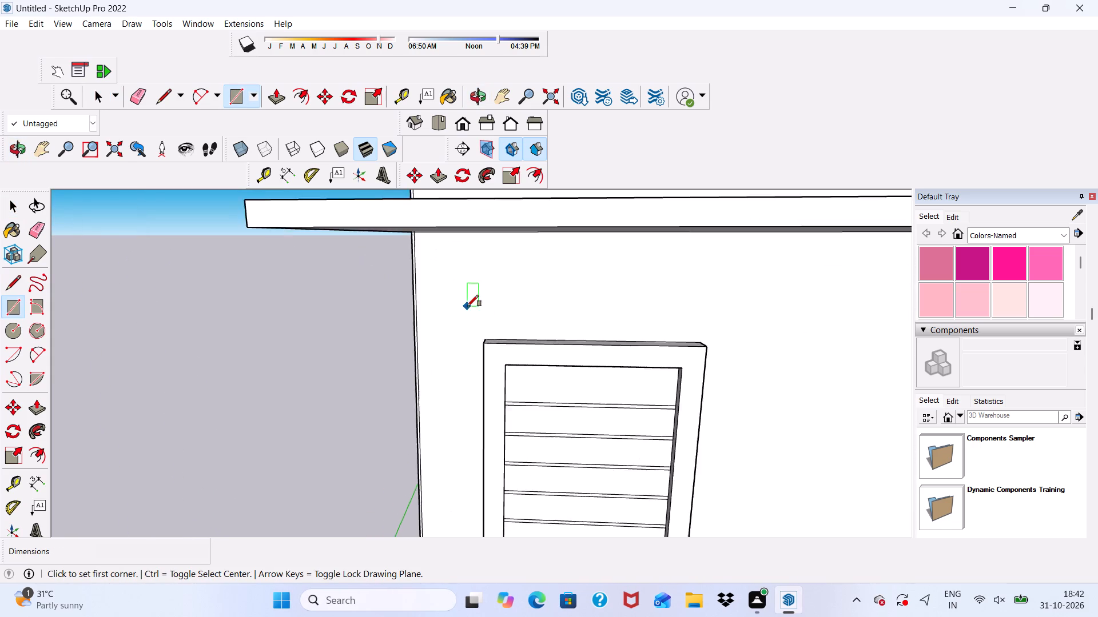
pyautogui.scroll(5, 467, 306)
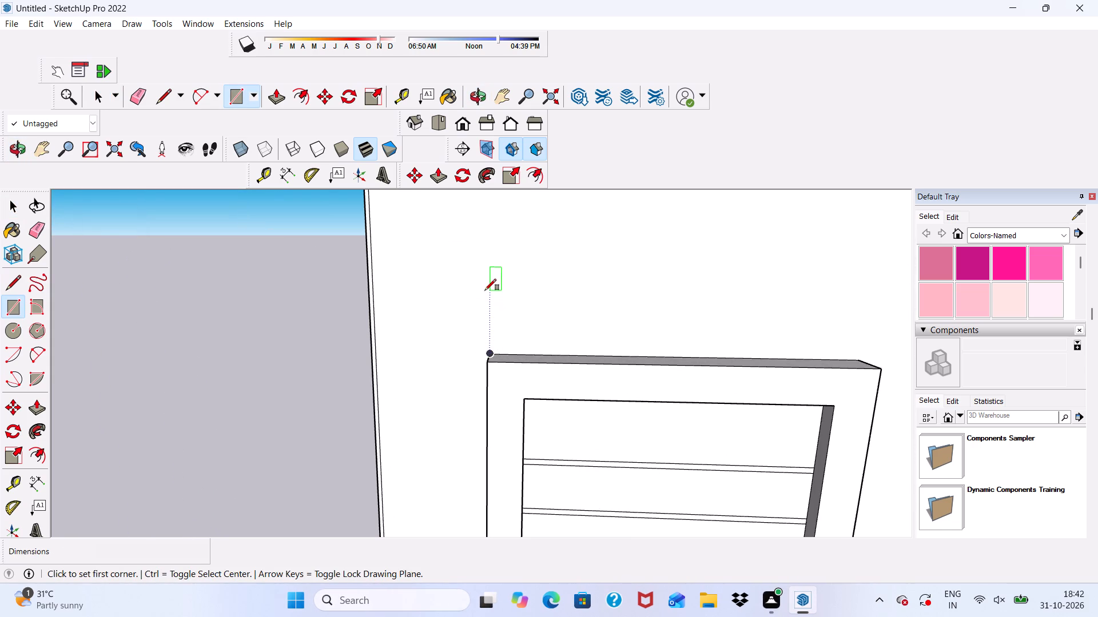
pyautogui.scroll(-10, 485, 288)
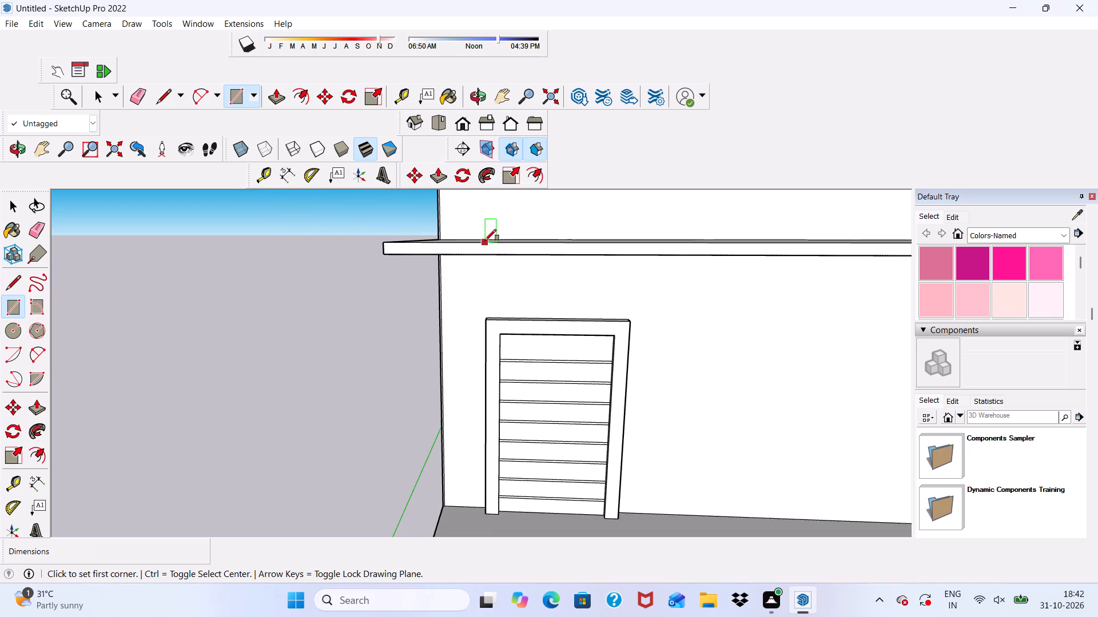
pyautogui.scroll(5, 485, 240)
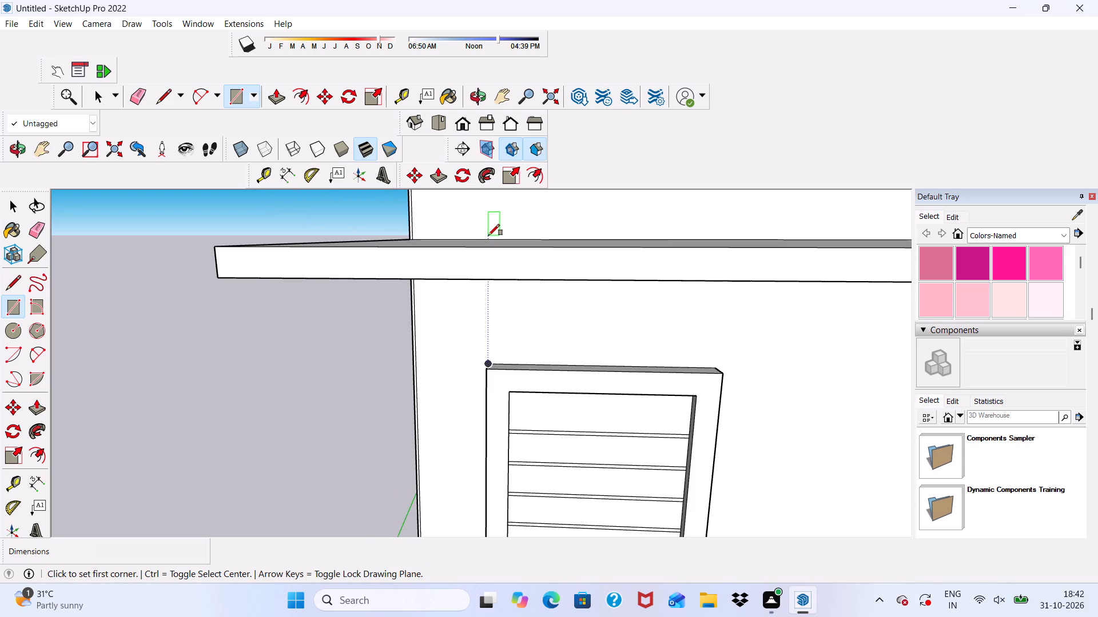
pyautogui.click(488, 238)
pyautogui.scroll(-16, 488, 238)
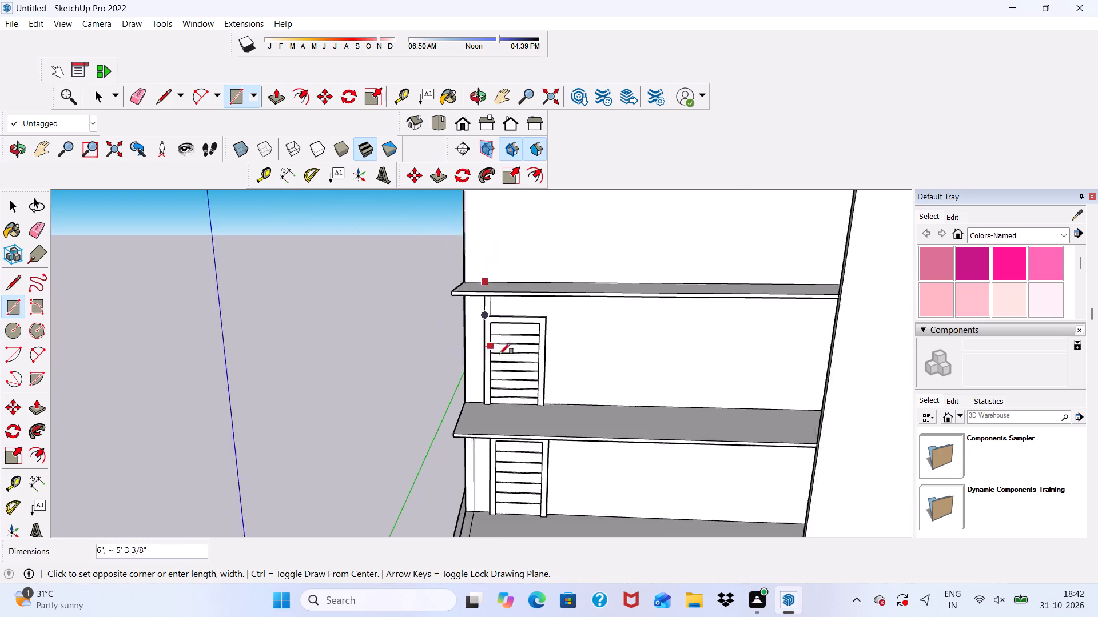
pyautogui.scroll(-2, 499, 354)
pyautogui.scroll(5, 528, 222)
pyautogui.scroll(5, 570, 202)
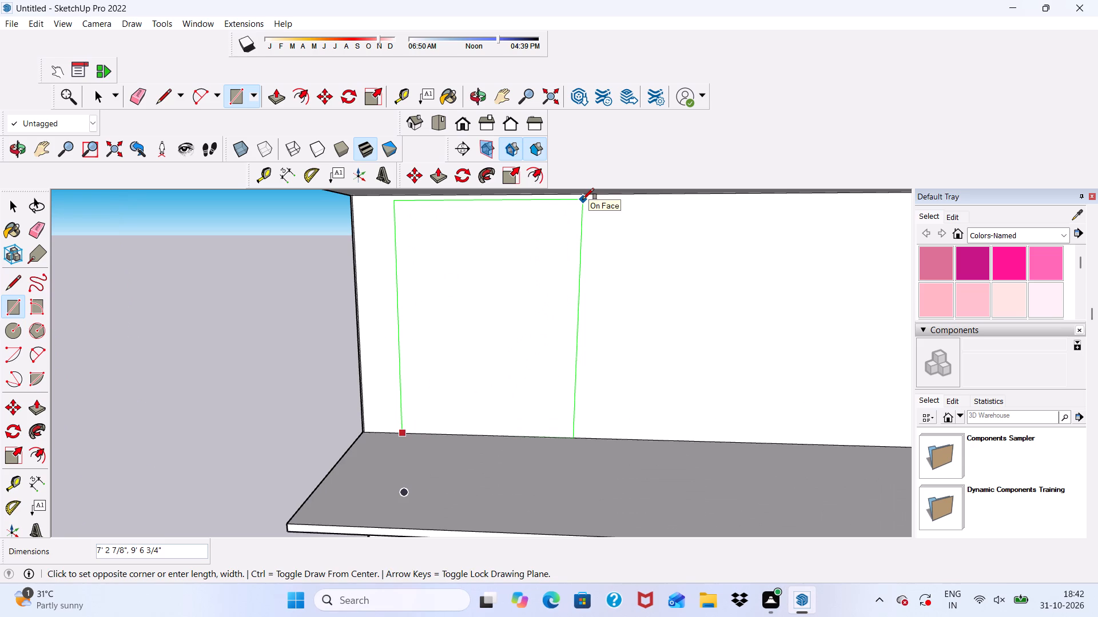
pyautogui.press('3')
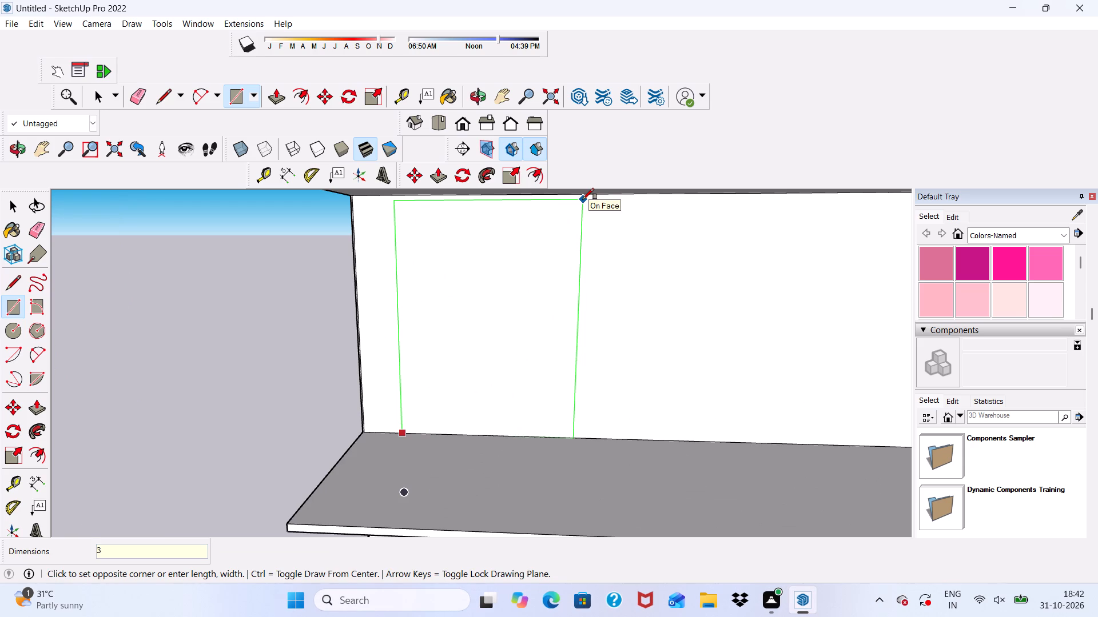
pyautogui.press('BackSpace')
pyautogui.write("4',7'")
pyautogui.press('Return')
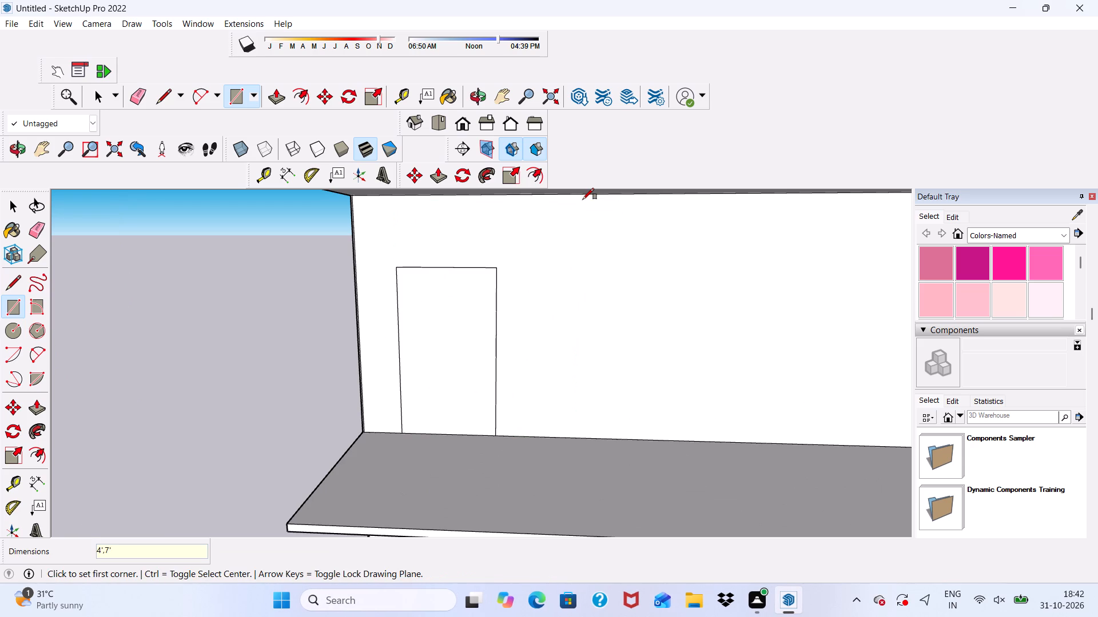
pyautogui.scroll(-4, 560, 254)
pyautogui.press('space')
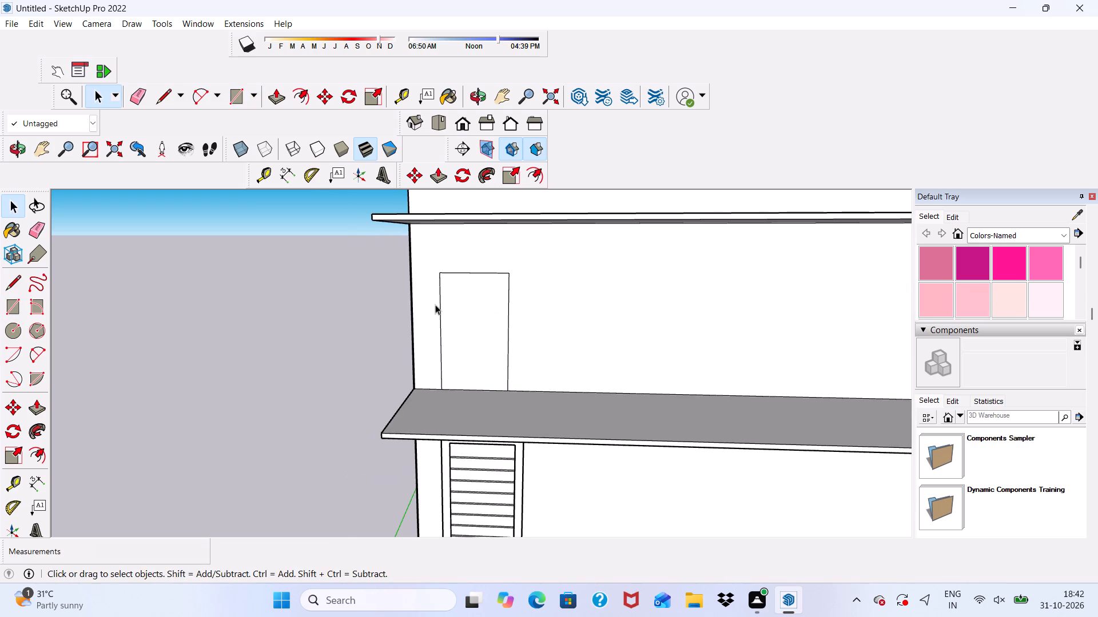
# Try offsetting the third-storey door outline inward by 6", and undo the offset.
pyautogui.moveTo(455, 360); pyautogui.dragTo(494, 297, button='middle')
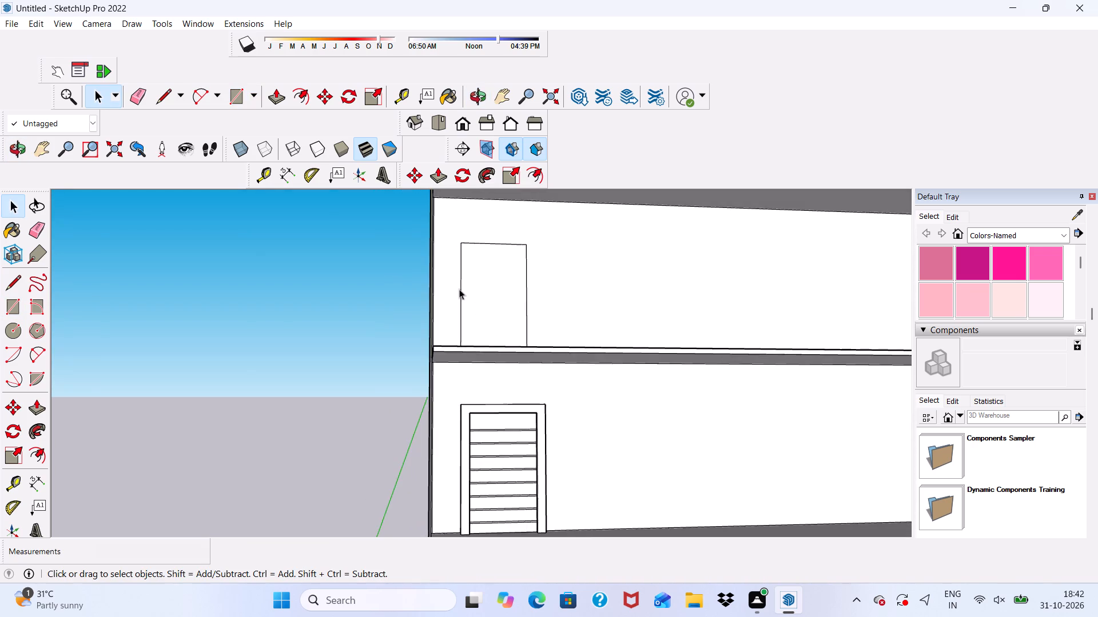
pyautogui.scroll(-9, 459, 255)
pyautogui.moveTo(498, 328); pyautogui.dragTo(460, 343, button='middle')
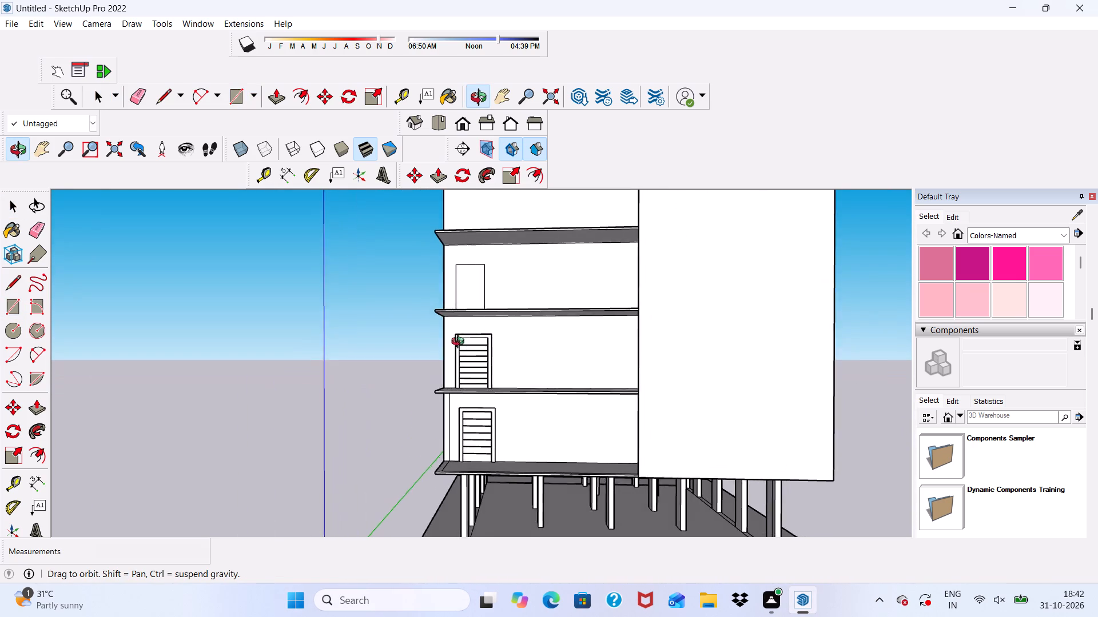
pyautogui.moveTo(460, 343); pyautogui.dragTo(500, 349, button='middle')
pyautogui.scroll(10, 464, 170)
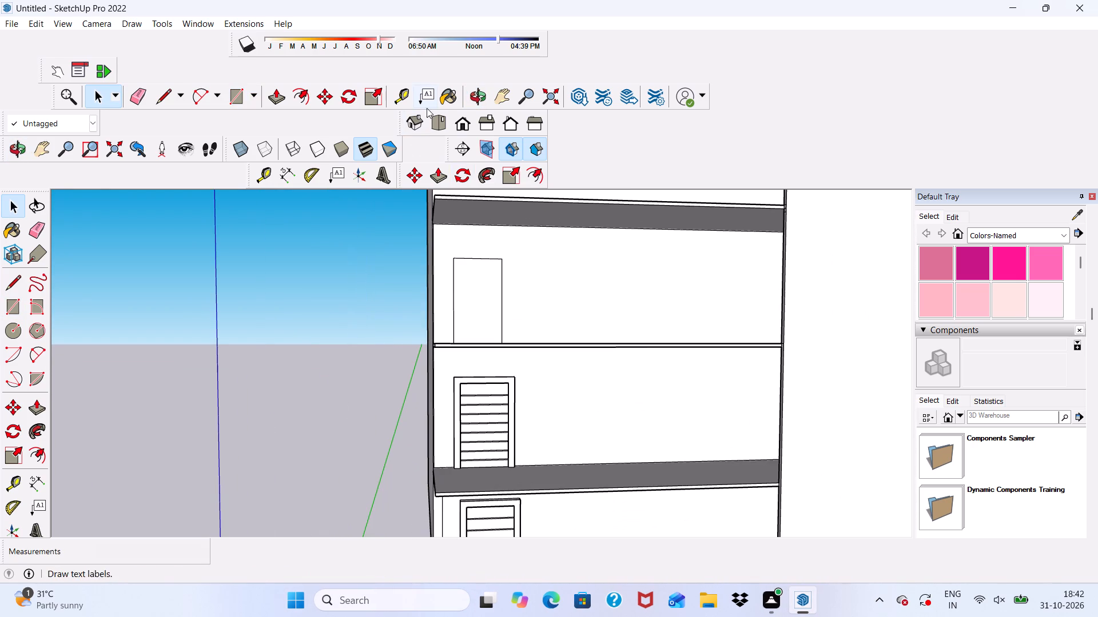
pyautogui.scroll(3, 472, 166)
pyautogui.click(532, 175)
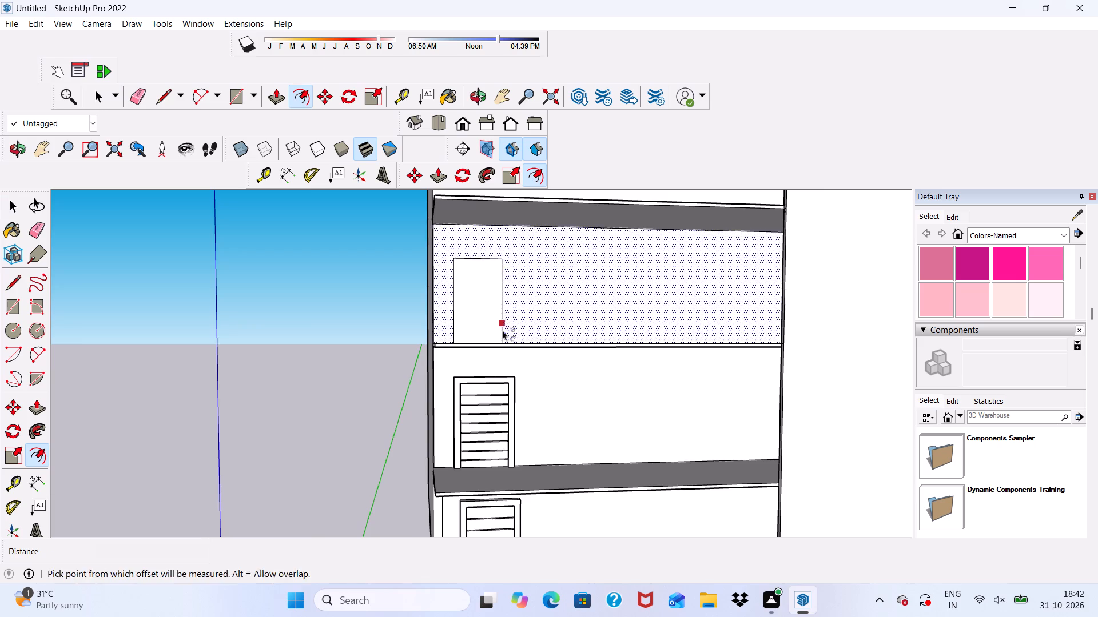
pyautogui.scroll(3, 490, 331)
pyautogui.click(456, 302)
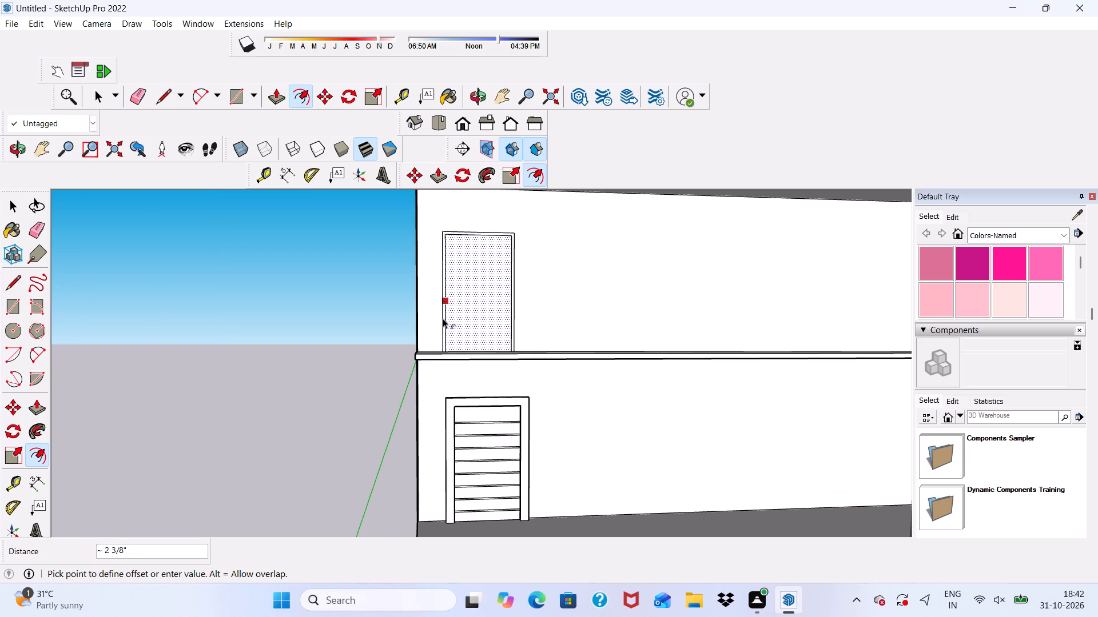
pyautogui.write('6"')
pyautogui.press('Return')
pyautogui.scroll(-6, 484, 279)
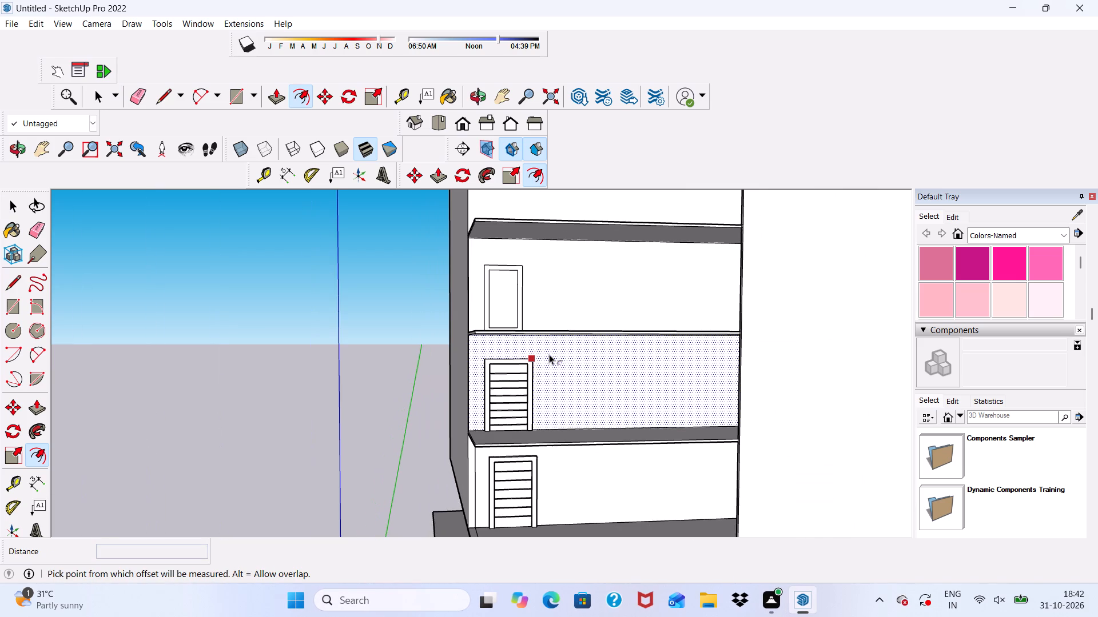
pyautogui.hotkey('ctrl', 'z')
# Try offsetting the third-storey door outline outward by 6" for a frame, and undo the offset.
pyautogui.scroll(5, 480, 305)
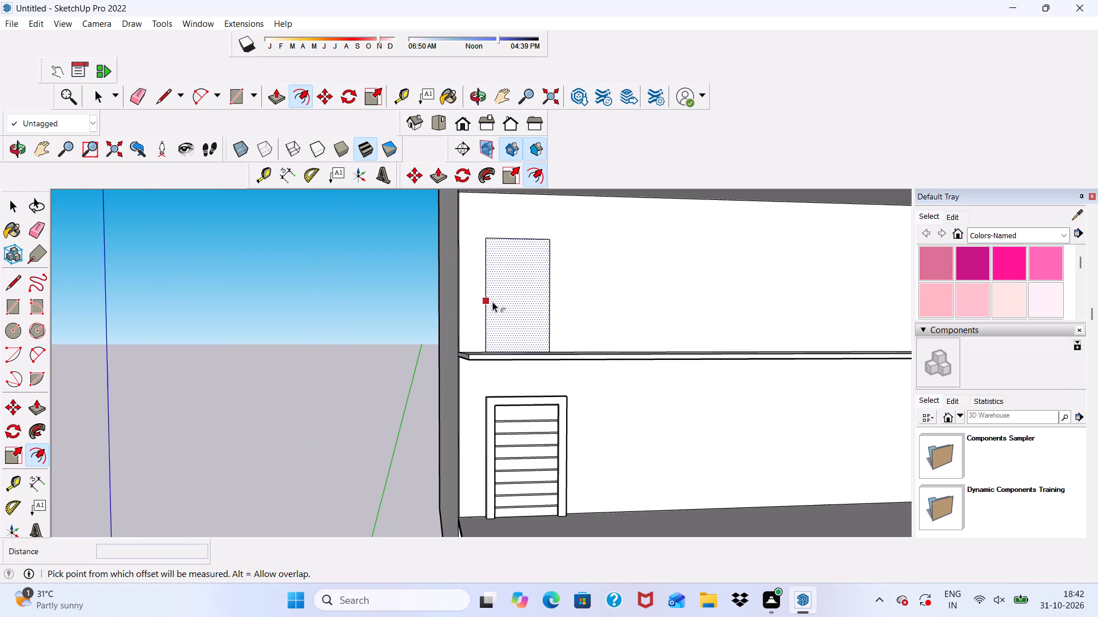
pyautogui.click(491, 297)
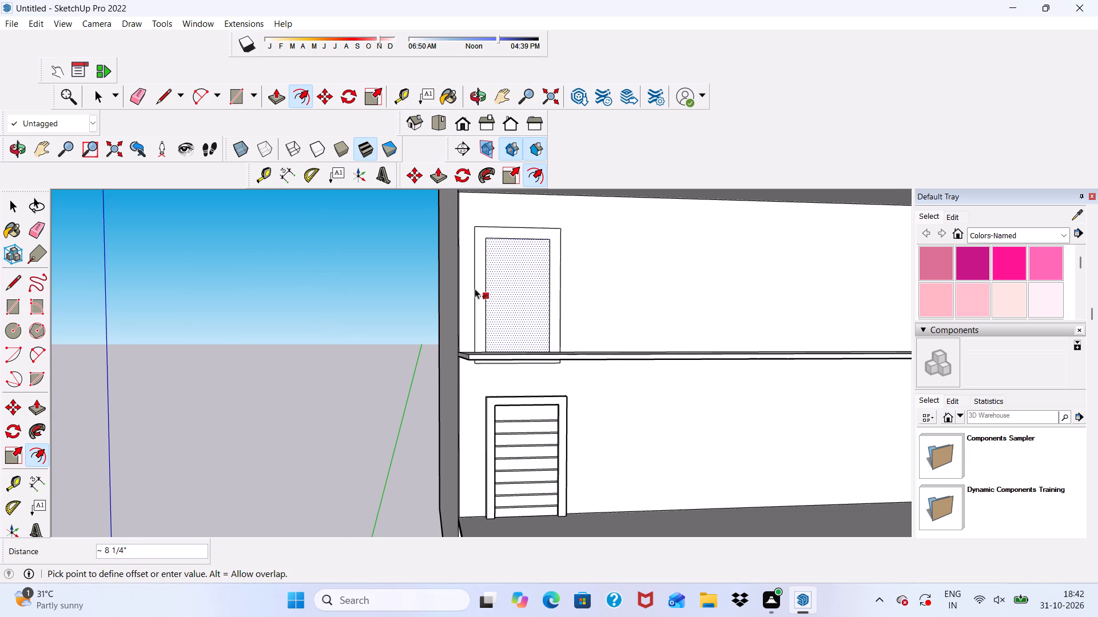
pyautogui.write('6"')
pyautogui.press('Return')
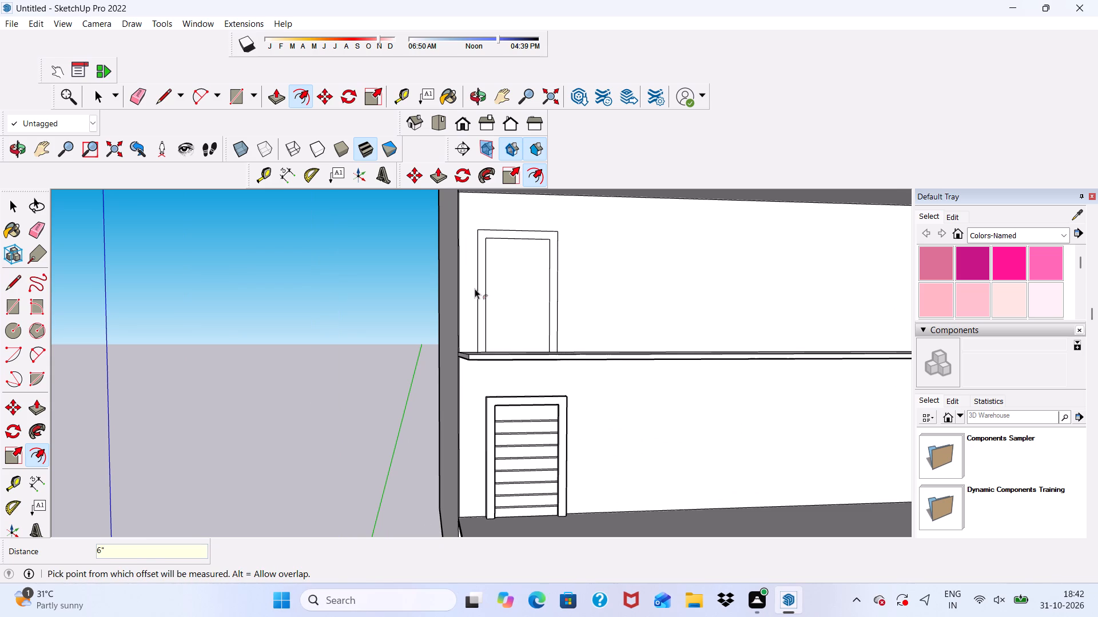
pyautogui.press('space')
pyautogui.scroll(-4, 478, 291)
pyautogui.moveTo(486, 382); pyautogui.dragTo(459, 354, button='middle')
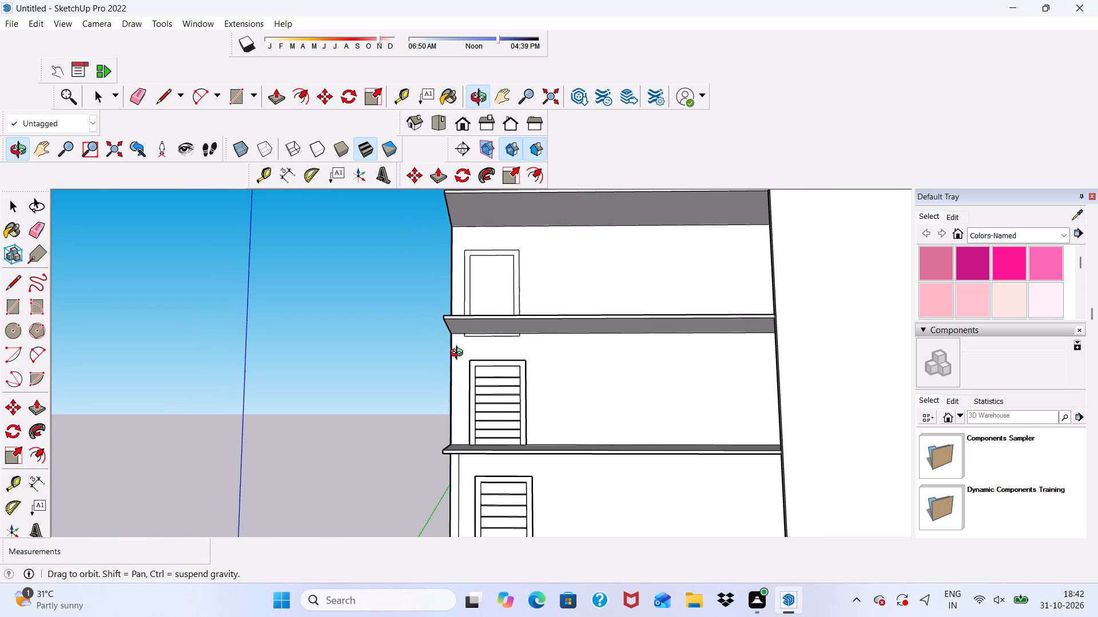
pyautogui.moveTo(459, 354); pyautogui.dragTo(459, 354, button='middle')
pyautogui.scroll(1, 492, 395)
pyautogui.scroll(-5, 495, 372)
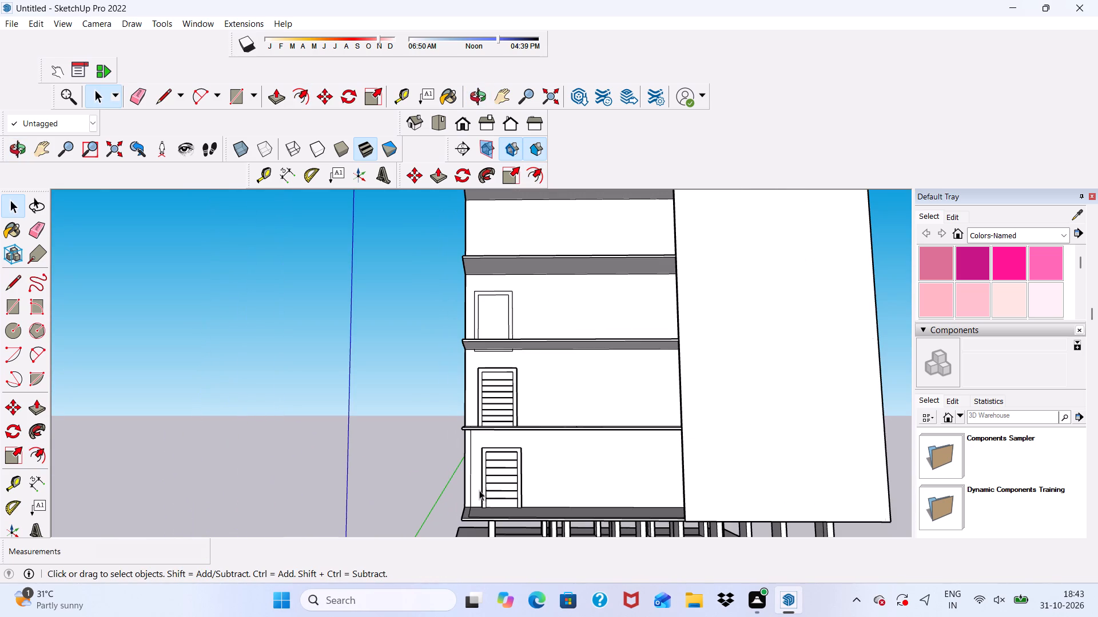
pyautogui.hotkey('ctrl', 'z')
# Move the third-storey door face along the wall about 1' 6" away from the building's nearby corner.
pyautogui.scroll(7, 544, 326)
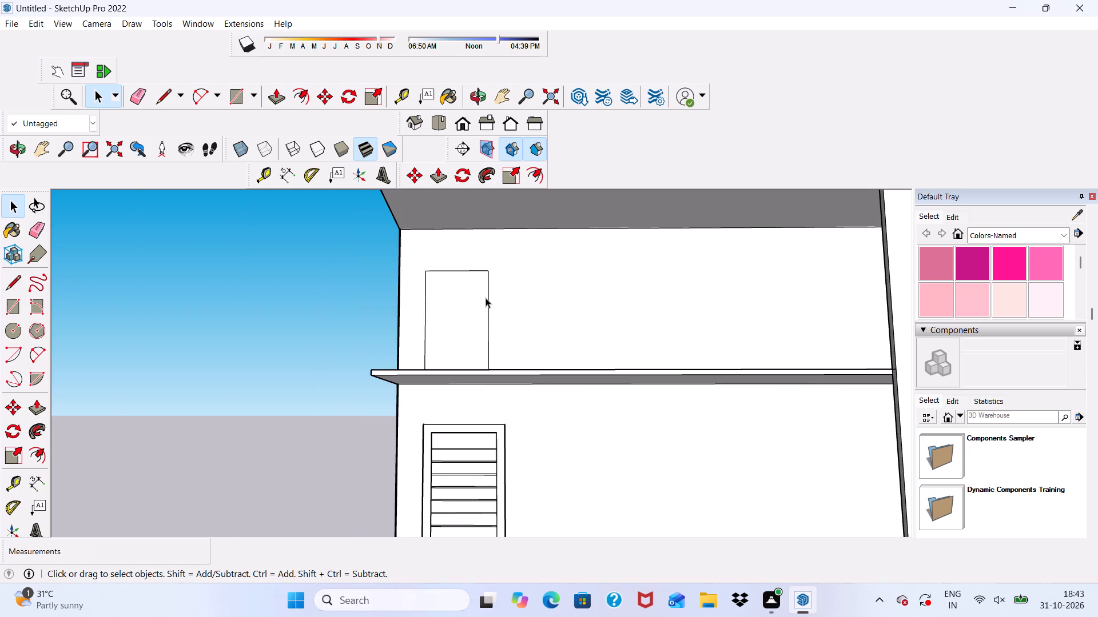
pyautogui.press('space')
pyautogui.moveTo(484, 313); pyautogui.dragTo(475, 372, button='middle')
pyautogui.doubleClick(451, 350)
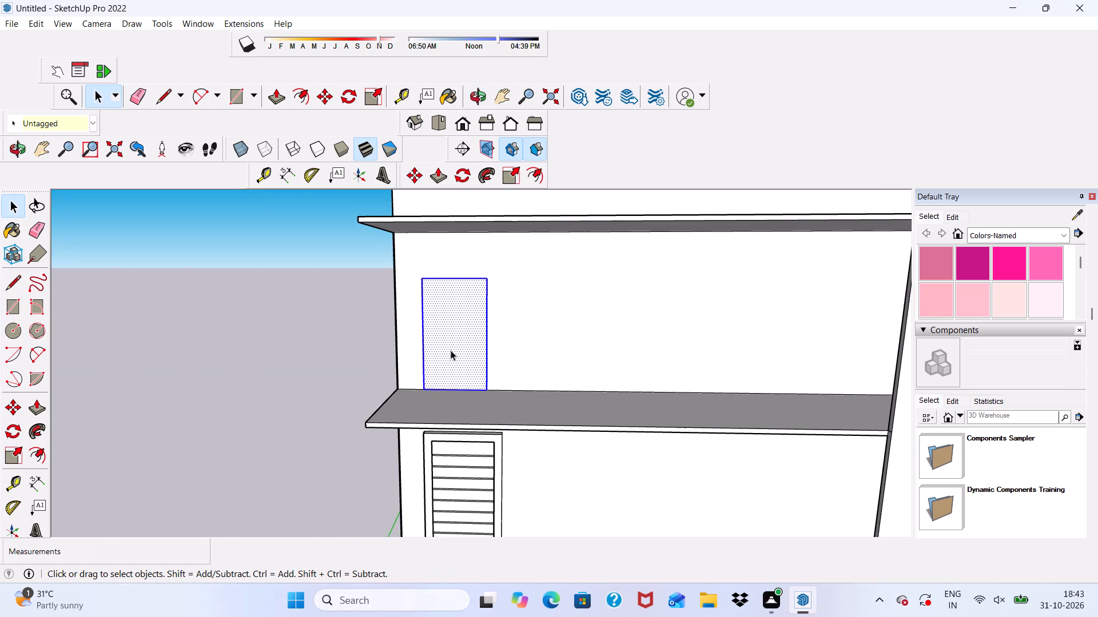
pyautogui.click(419, 178)
pyautogui.click(484, 386)
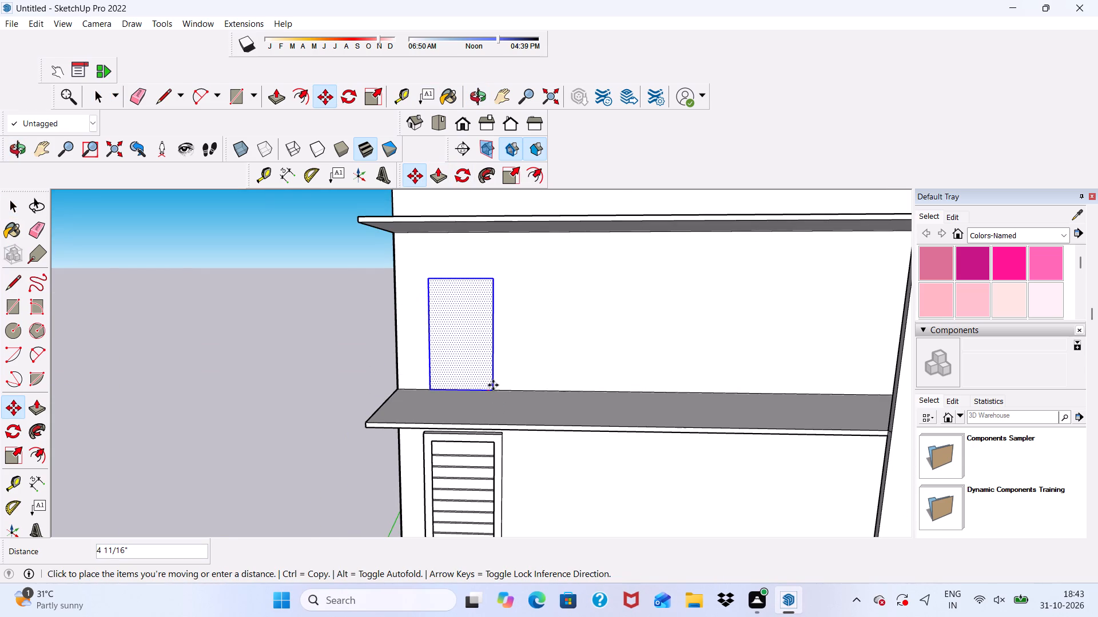
pyautogui.click(511, 384)
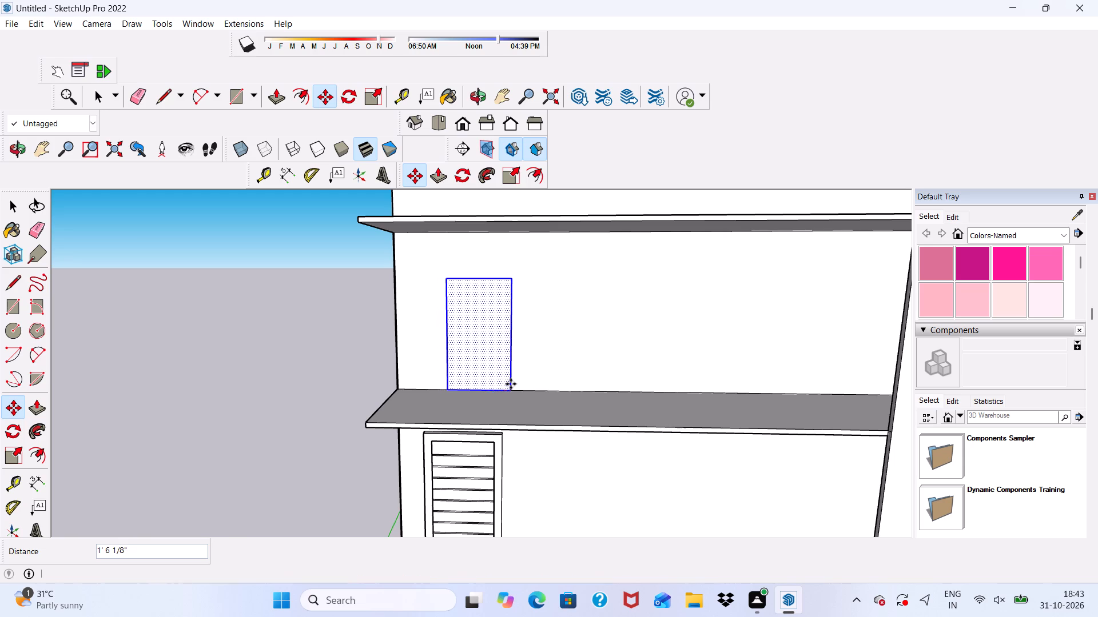
pyautogui.press('space')
pyautogui.click(264, 330)
# Move the third-storey door face slightly back along the wall toward the building's nearby corner.
pyautogui.scroll(-3, 292, 341)
pyautogui.moveTo(362, 382); pyautogui.dragTo(369, 363, button='middle')
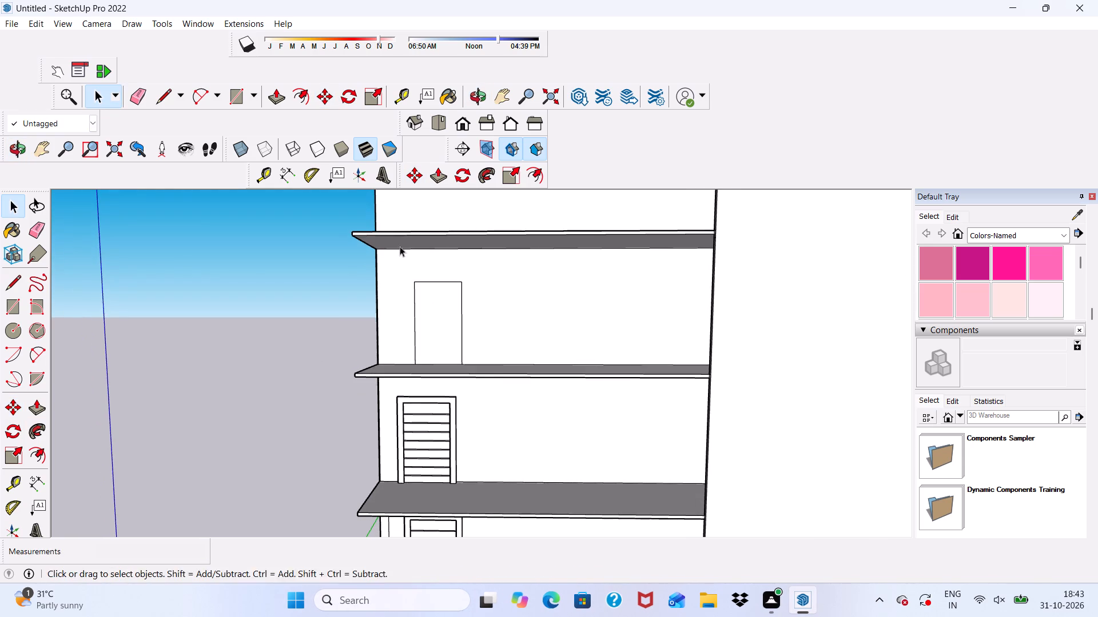
pyautogui.moveTo(492, 371); pyautogui.dragTo(517, 353, button='middle')
pyautogui.scroll(4, 438, 317)
pyautogui.click(436, 313)
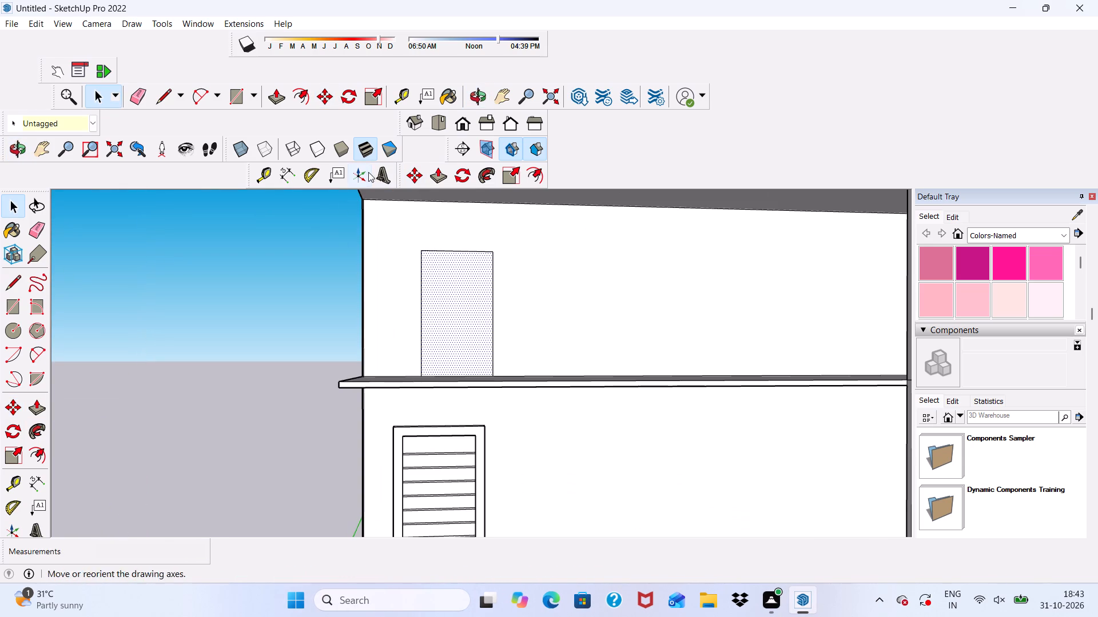
pyautogui.click(407, 173)
pyautogui.click(425, 370)
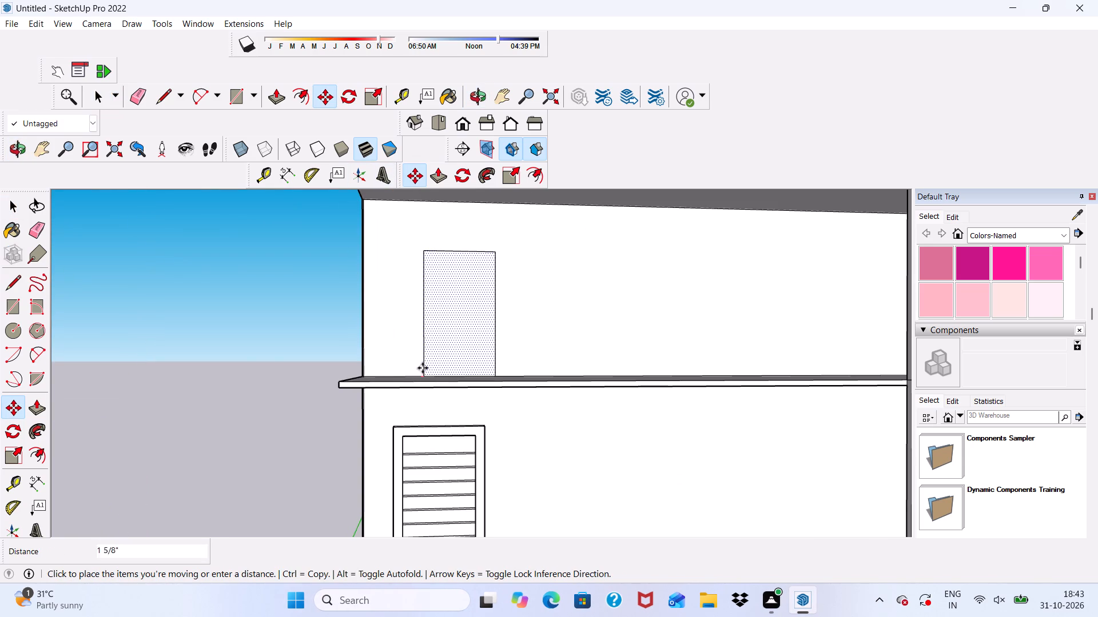
pyautogui.click(411, 367)
pyautogui.press('space')
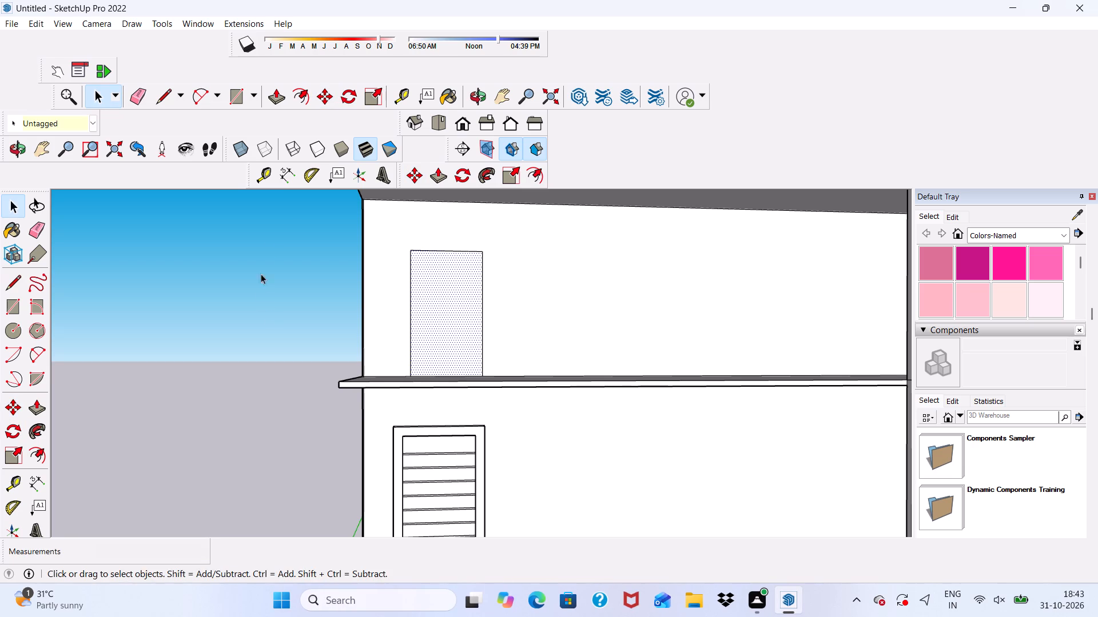
# Offset the repositioned third-storey door outline outward by 6" to form its frame border.
pyautogui.click(544, 178)
pyautogui.click(409, 319)
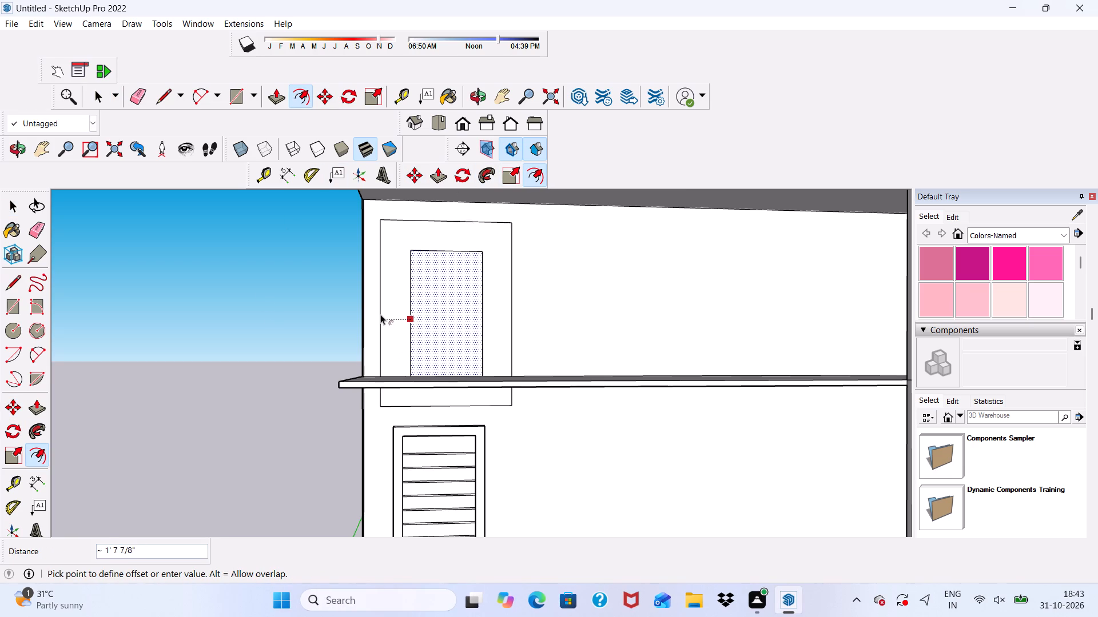
pyautogui.press('6')
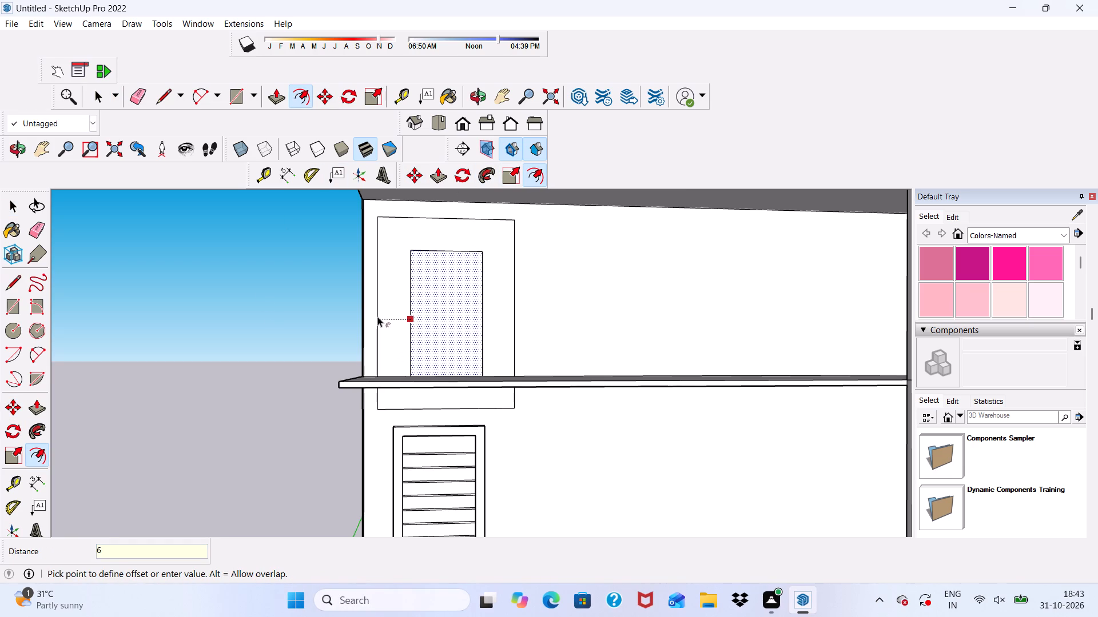
pyautogui.hotkey('shift', '"')
pyautogui.press('Return')
pyautogui.press('space')
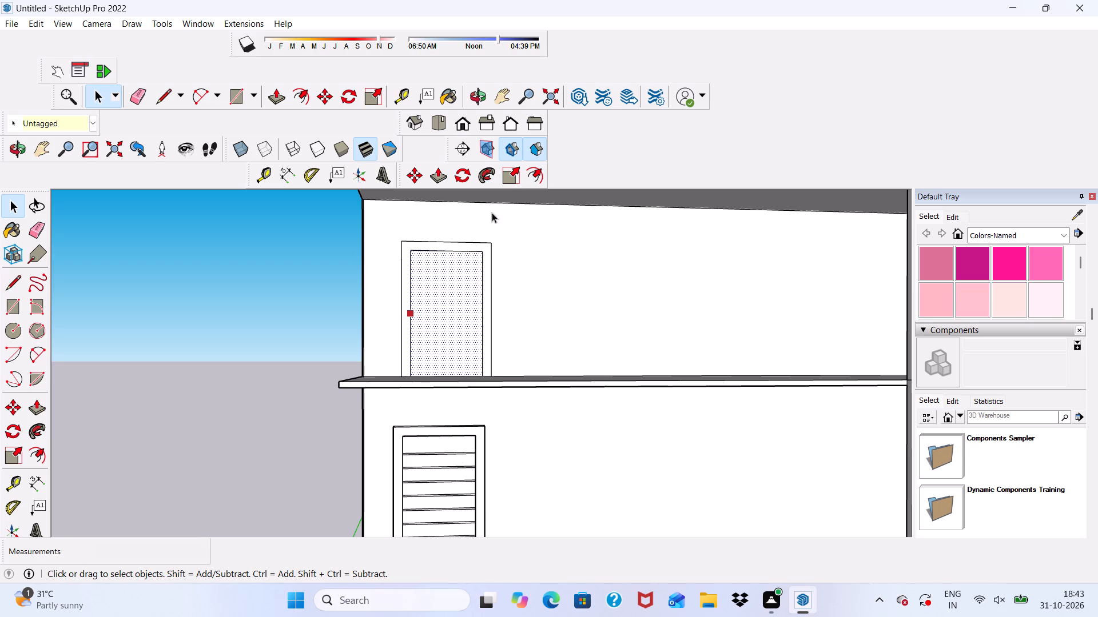
# Extrude the third-storey door's frame border outward from the wall by 6".
pyautogui.click(248, 244)
pyautogui.scroll(9, 479, 244)
pyautogui.click(479, 248)
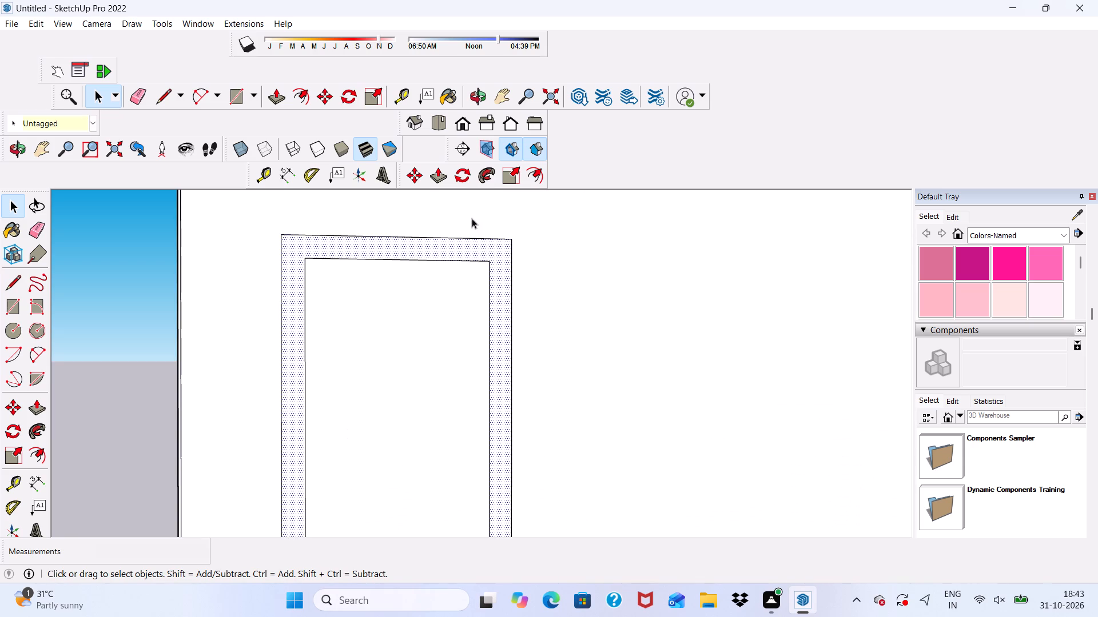
pyautogui.click(432, 171)
pyautogui.scroll(1, 499, 281)
pyautogui.click(499, 279)
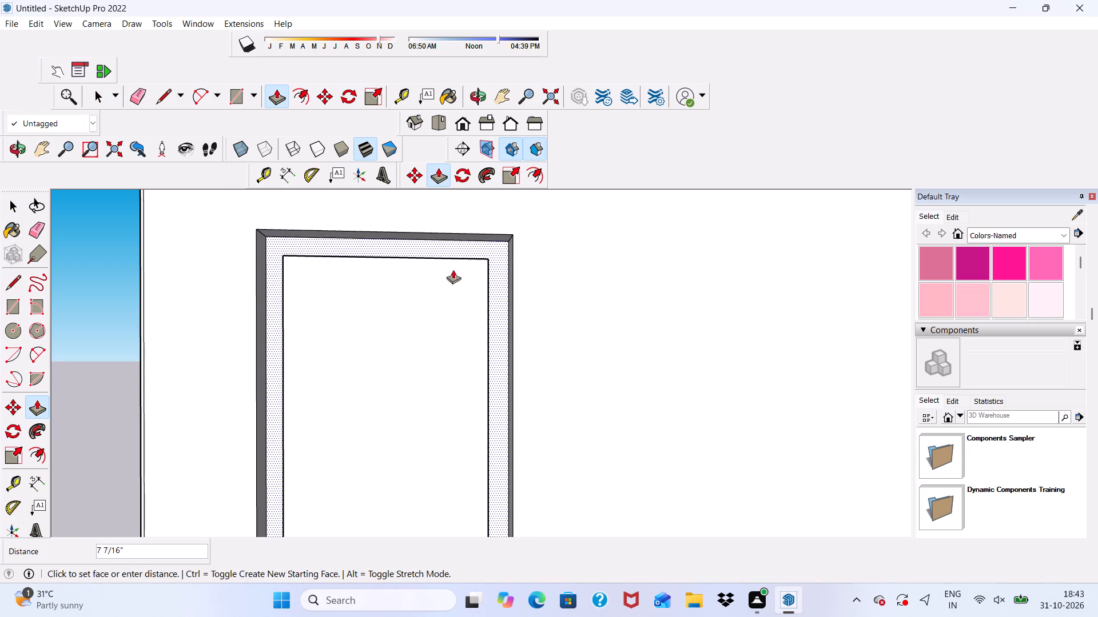
pyautogui.scroll(-2, 494, 258)
pyautogui.write('6"')
pyautogui.press('Return')
pyautogui.press('space')
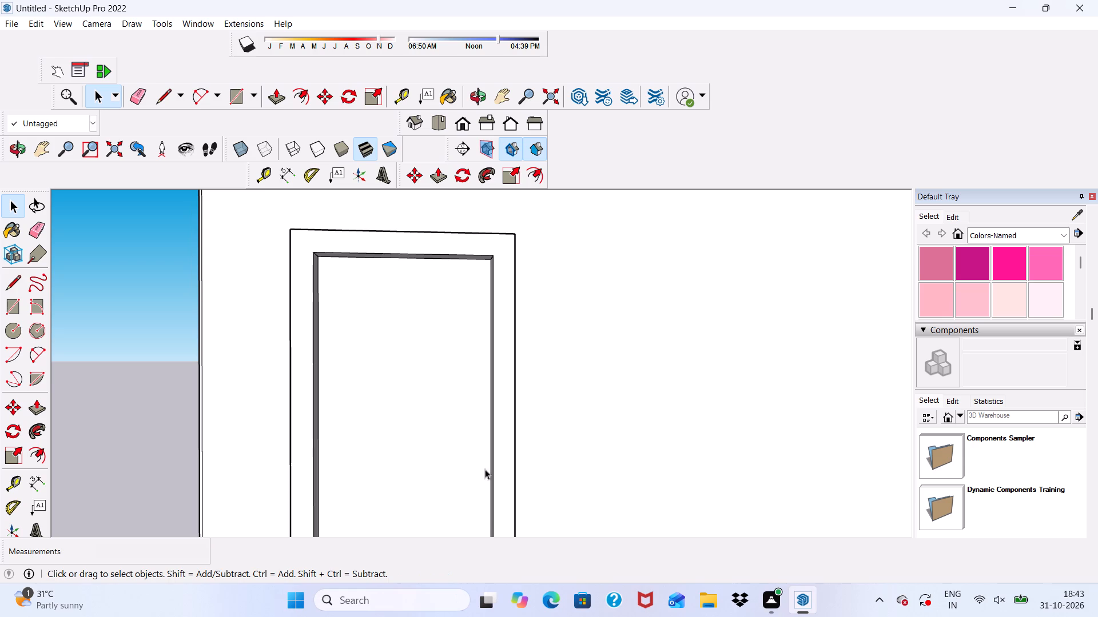
# Push/Pull the third-storey door panel inside its frame outward by 3".
pyautogui.scroll(-11, 566, 255)
pyautogui.moveTo(492, 334); pyautogui.dragTo(460, 336, button='middle')
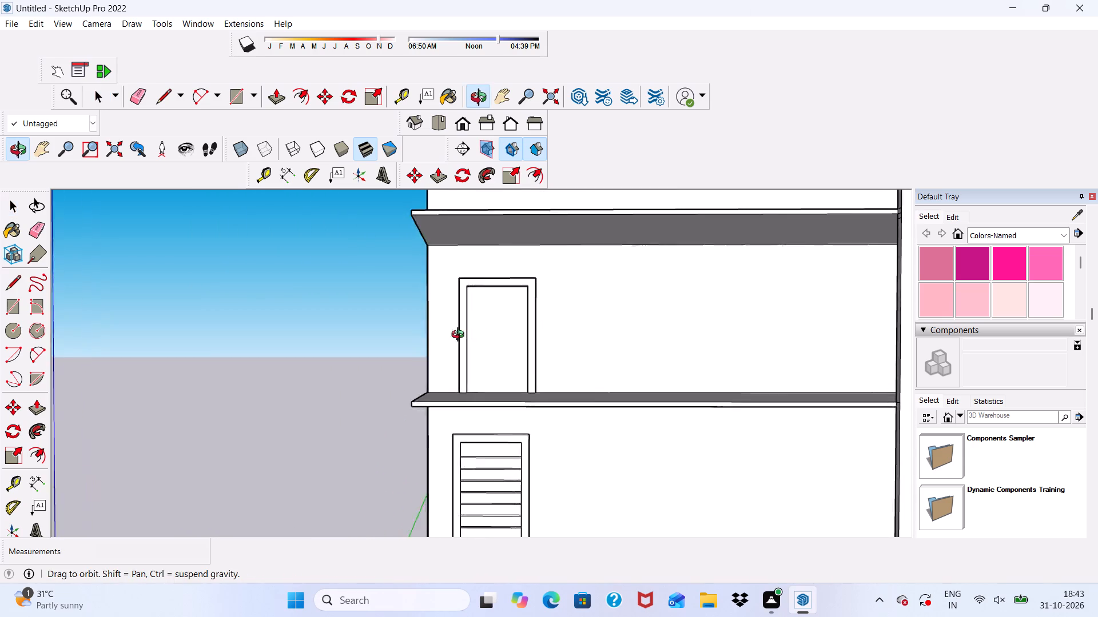
pyautogui.moveTo(460, 336); pyautogui.dragTo(440, 354, button='middle')
pyautogui.moveTo(443, 370); pyautogui.dragTo(523, 359, button='middle')
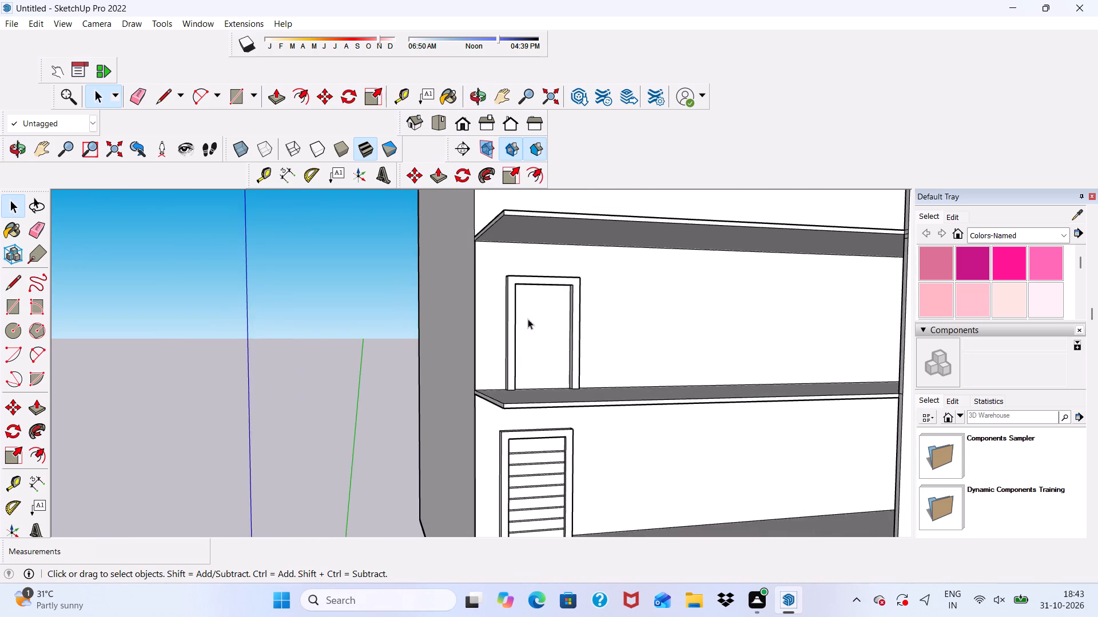
pyautogui.scroll(1, 535, 310)
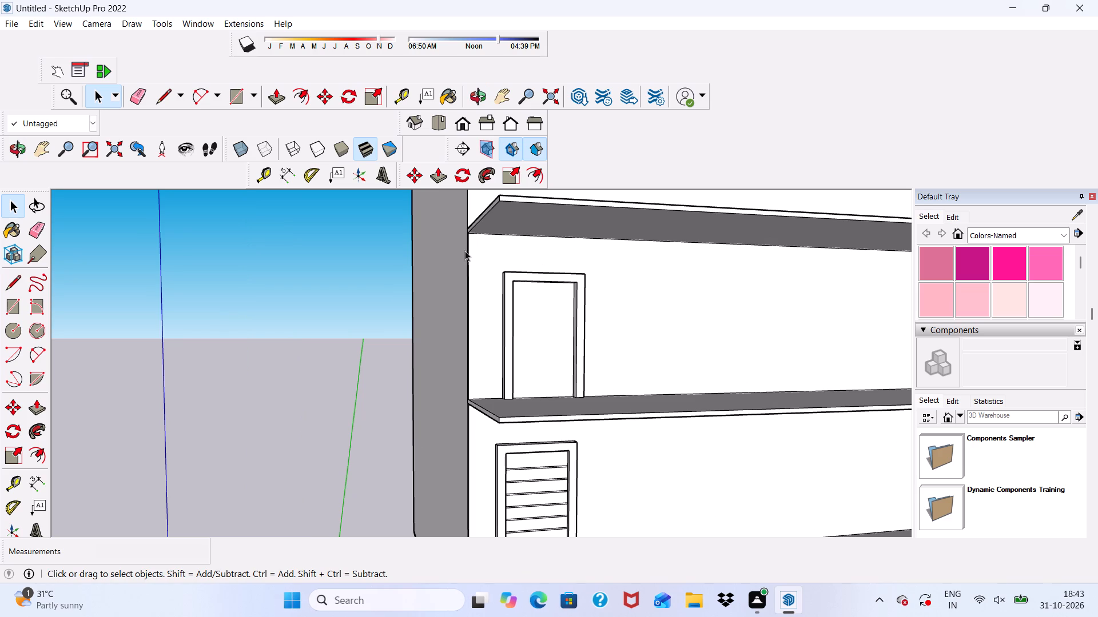
pyautogui.click(431, 173)
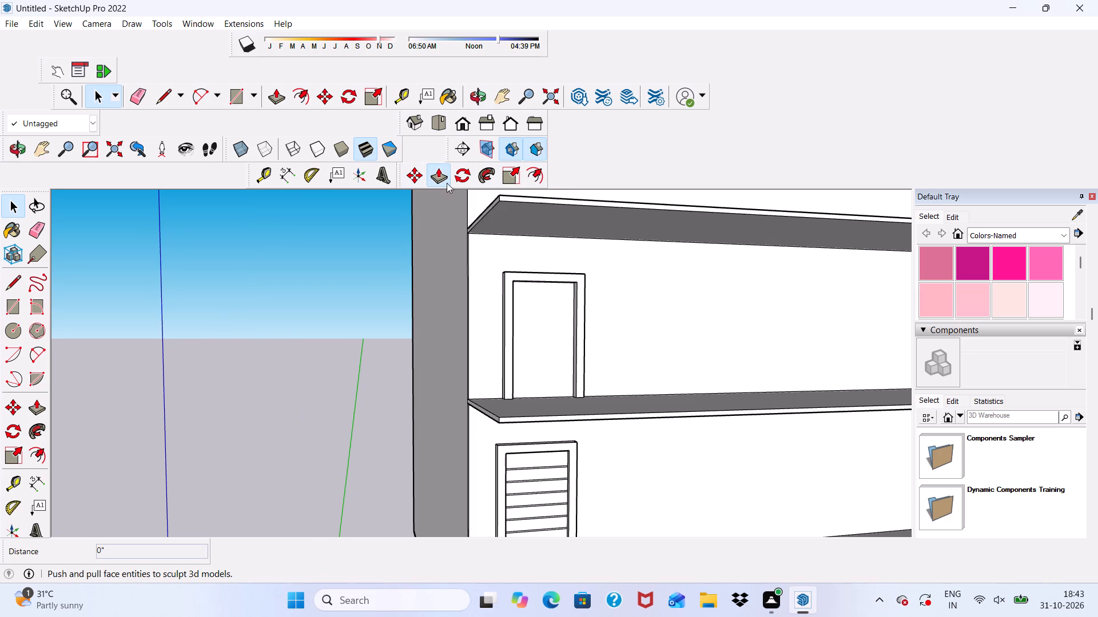
pyautogui.scroll(6, 579, 352)
pyautogui.click(526, 305)
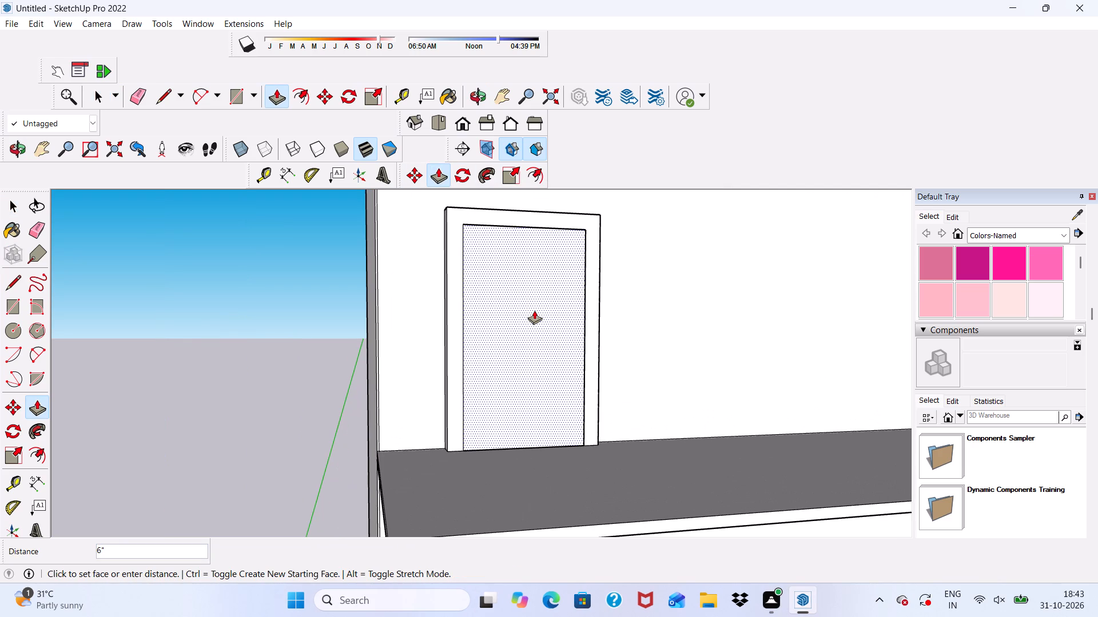
pyautogui.write('3"')
pyautogui.press('Return')
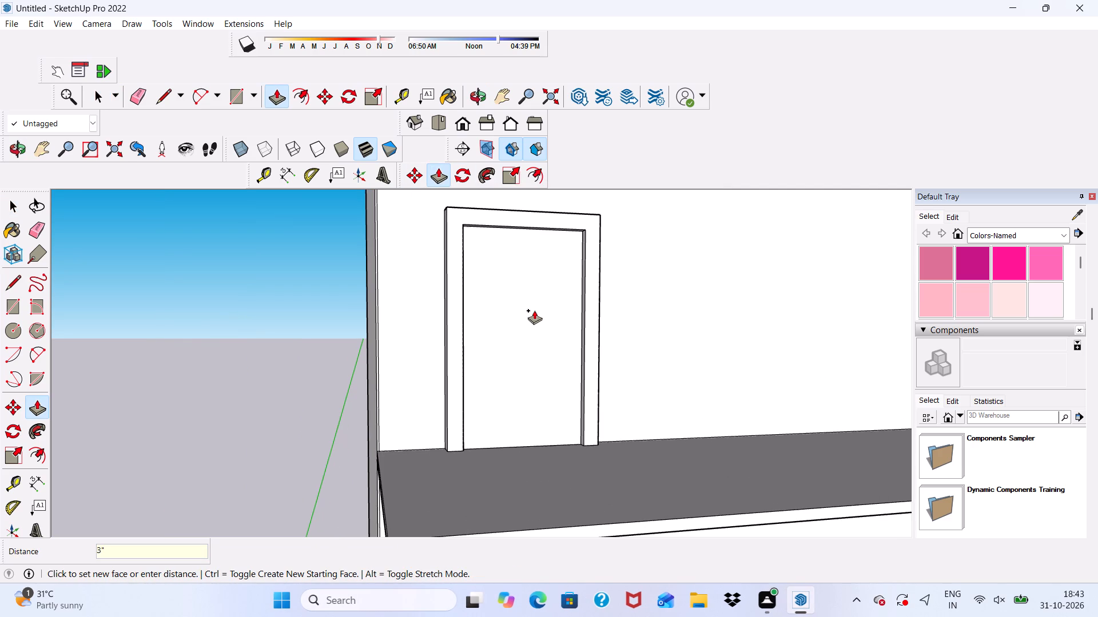
pyautogui.scroll(-7, 544, 161)
pyautogui.press('space')
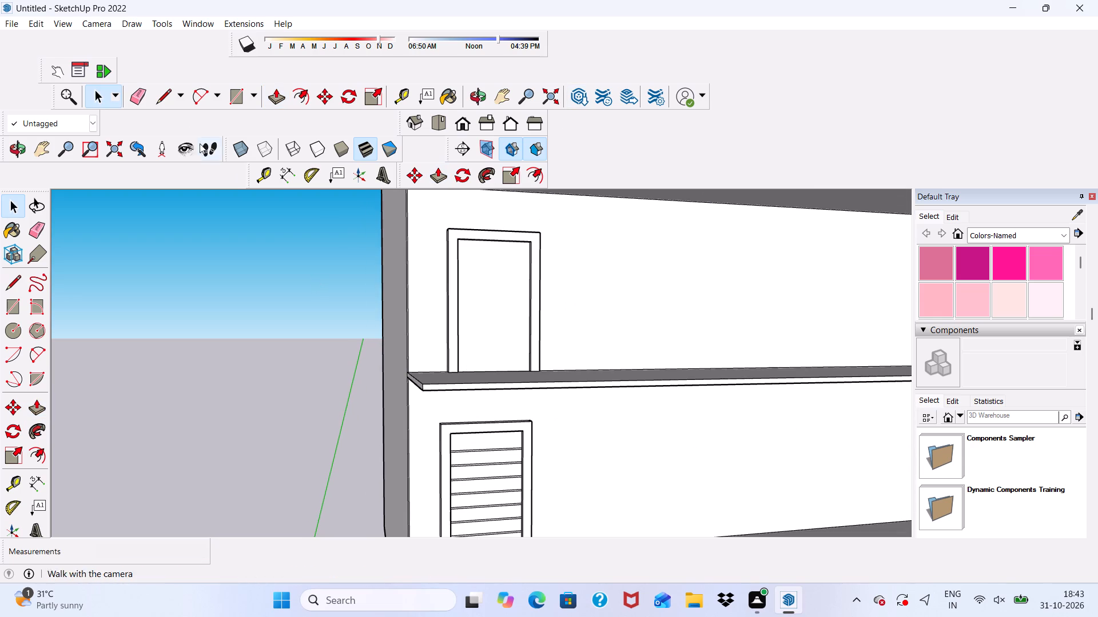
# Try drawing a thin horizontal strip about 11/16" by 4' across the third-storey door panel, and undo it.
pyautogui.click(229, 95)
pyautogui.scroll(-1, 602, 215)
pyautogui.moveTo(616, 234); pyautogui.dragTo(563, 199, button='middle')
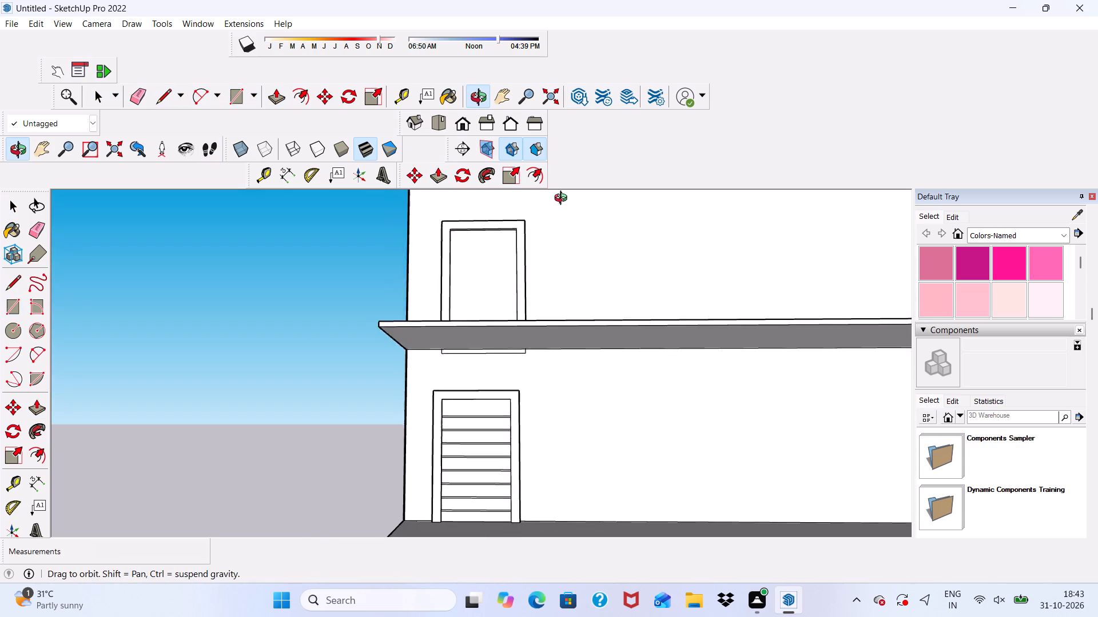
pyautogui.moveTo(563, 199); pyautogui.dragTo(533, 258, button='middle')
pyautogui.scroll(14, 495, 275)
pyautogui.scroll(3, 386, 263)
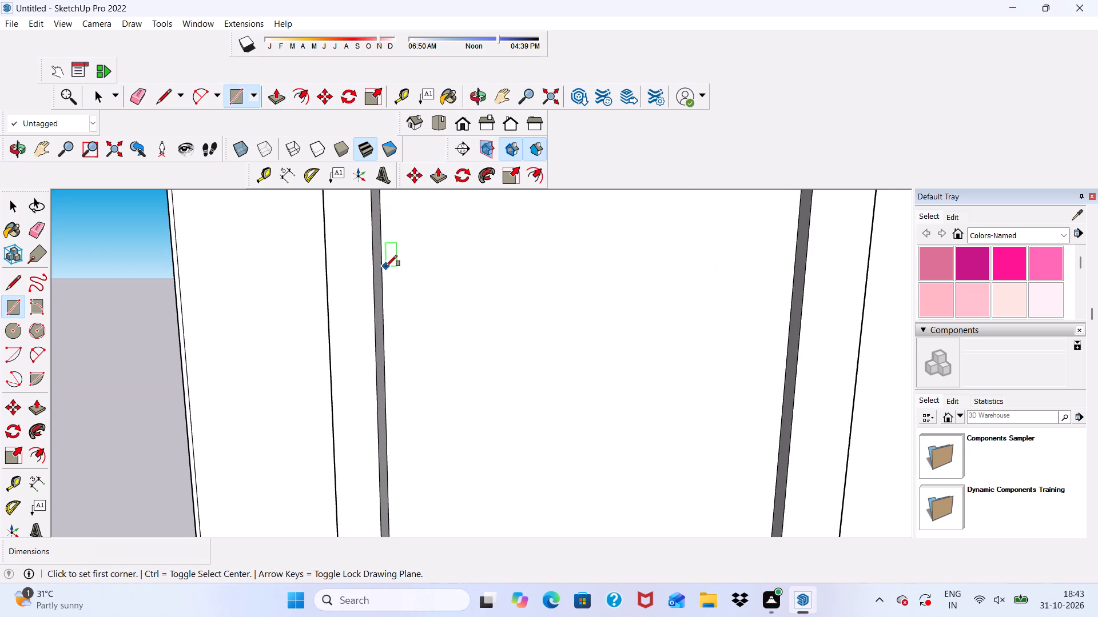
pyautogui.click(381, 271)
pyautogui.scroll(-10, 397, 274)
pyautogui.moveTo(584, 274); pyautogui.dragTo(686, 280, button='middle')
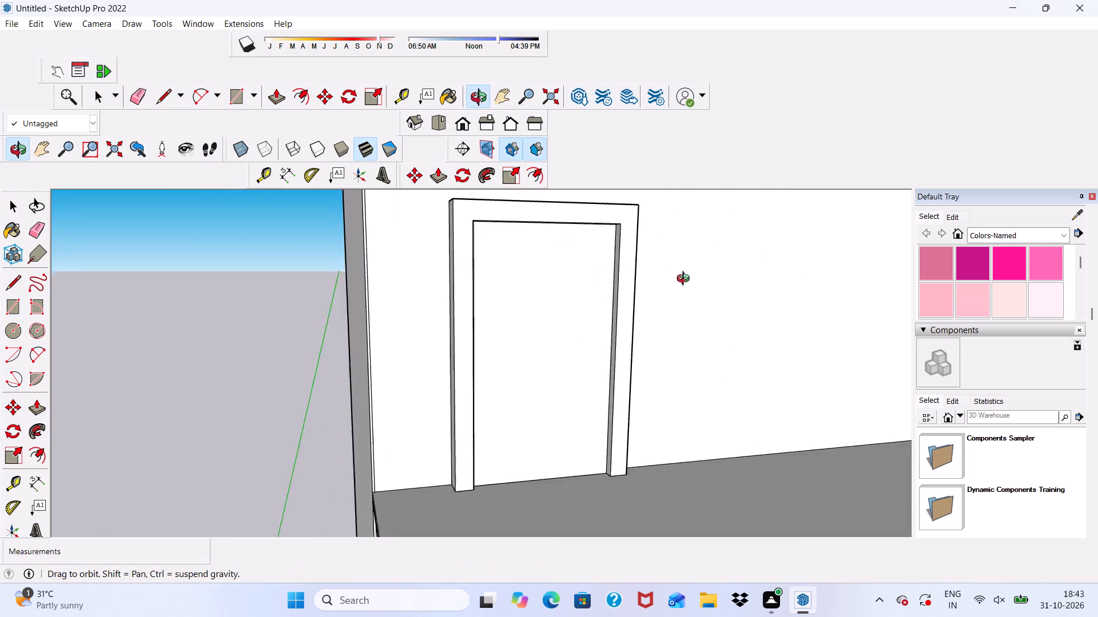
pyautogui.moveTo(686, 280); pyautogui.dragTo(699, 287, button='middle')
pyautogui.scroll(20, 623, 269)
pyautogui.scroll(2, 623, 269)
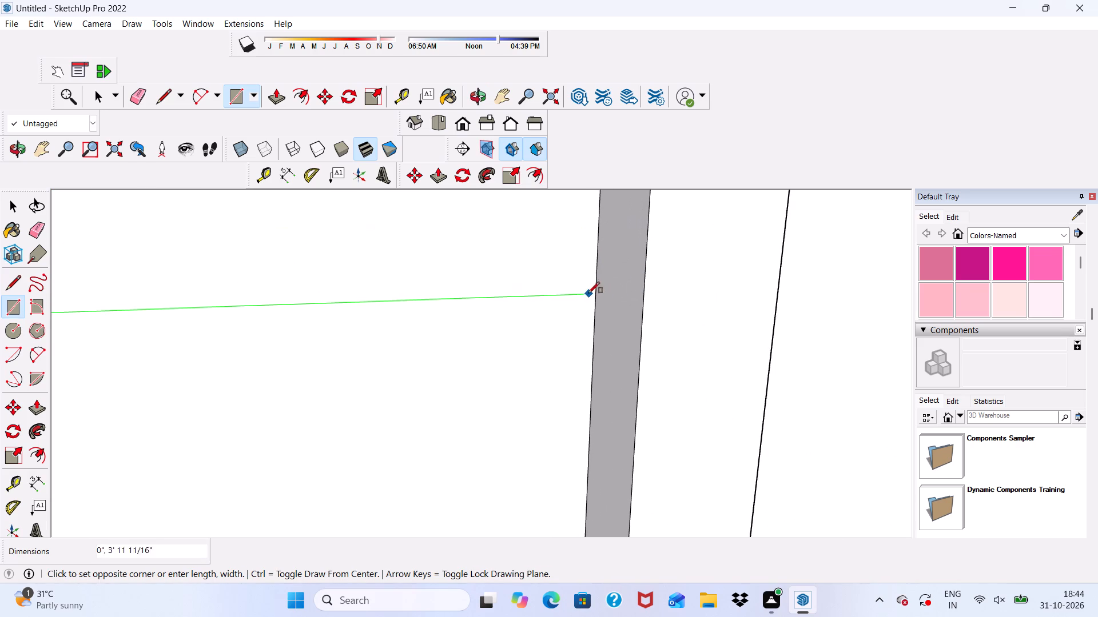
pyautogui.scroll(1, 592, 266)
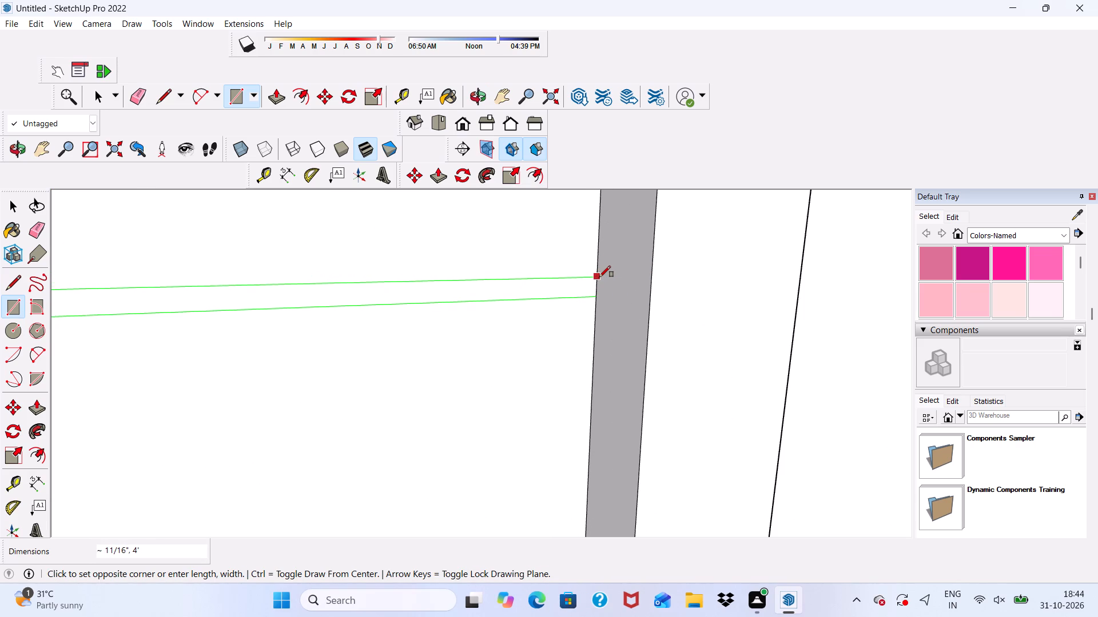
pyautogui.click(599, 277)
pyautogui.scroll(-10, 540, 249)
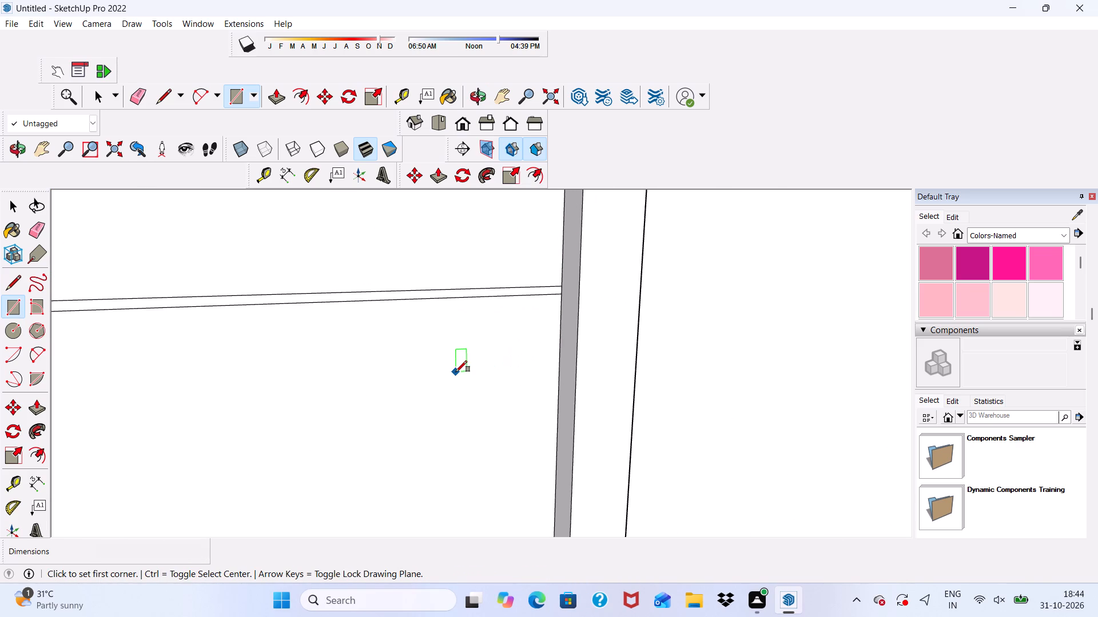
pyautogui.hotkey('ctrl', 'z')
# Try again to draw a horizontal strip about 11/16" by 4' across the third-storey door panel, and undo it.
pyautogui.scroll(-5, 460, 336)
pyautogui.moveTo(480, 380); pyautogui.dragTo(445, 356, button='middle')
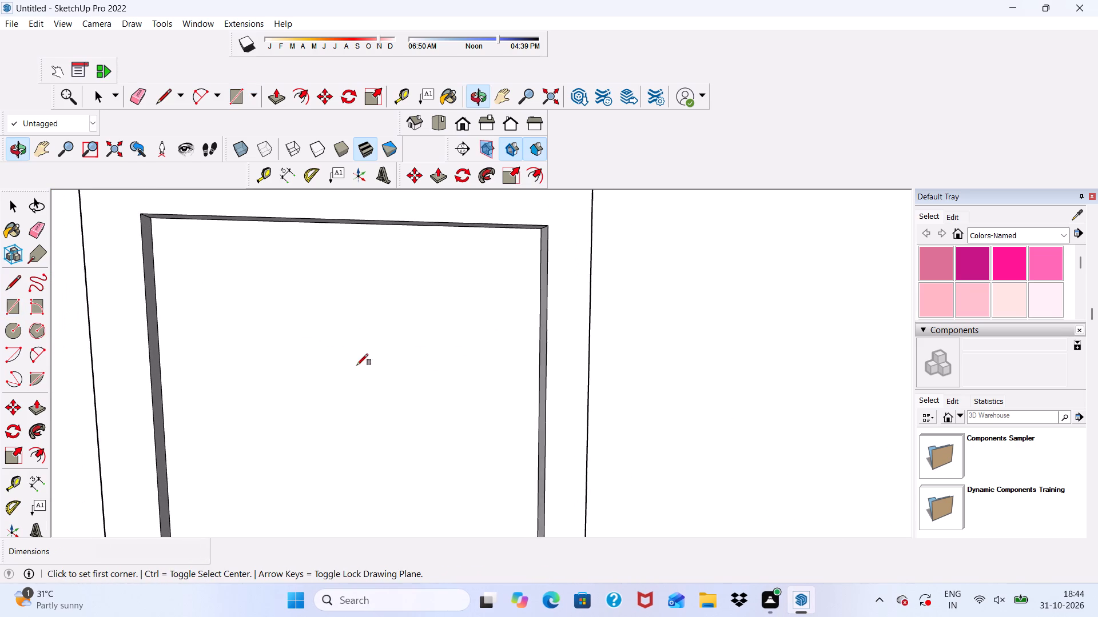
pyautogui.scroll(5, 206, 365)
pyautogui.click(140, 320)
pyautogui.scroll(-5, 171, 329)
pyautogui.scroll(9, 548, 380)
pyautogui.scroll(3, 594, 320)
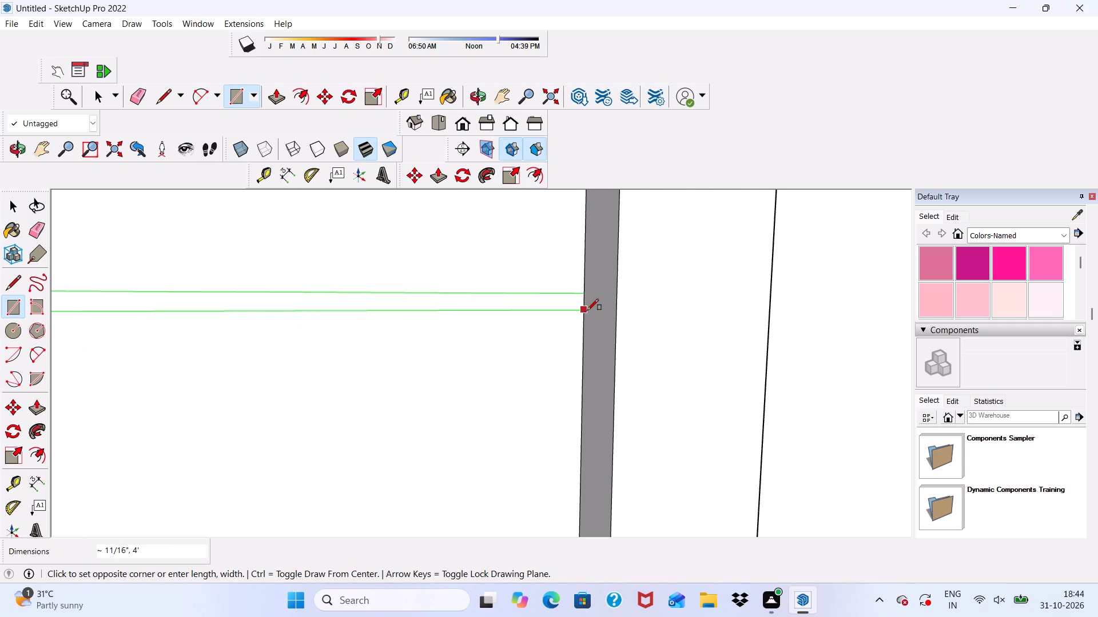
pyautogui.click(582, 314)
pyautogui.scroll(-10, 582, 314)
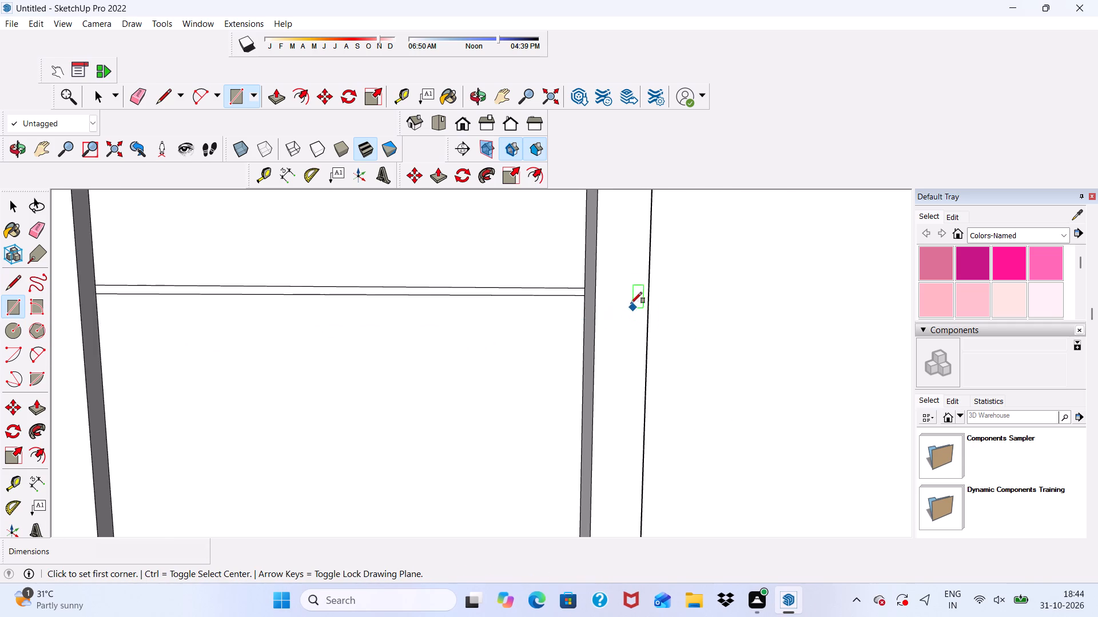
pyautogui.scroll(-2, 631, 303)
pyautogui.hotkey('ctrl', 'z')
# Draw a horizontal strip rectangle about 1 11/16" by 4' across the upper part of the third-storey door panel.
pyautogui.scroll(4, 227, 296)
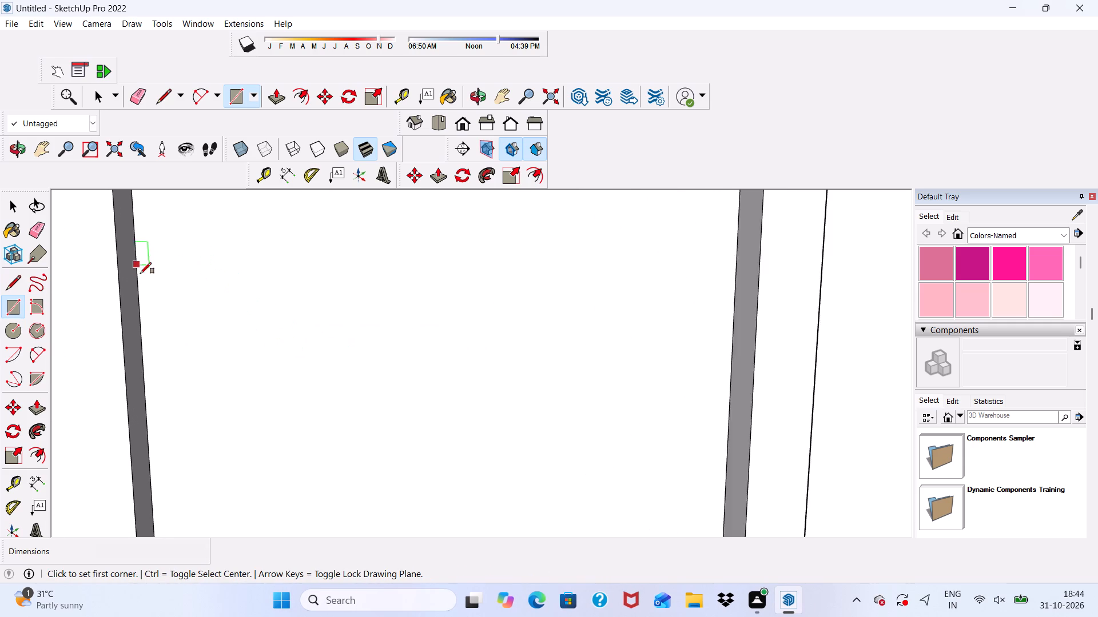
pyautogui.scroll(-1, 140, 283)
pyautogui.click(140, 285)
pyautogui.scroll(-10, 241, 283)
pyautogui.moveTo(507, 287); pyautogui.dragTo(521, 282, button='middle')
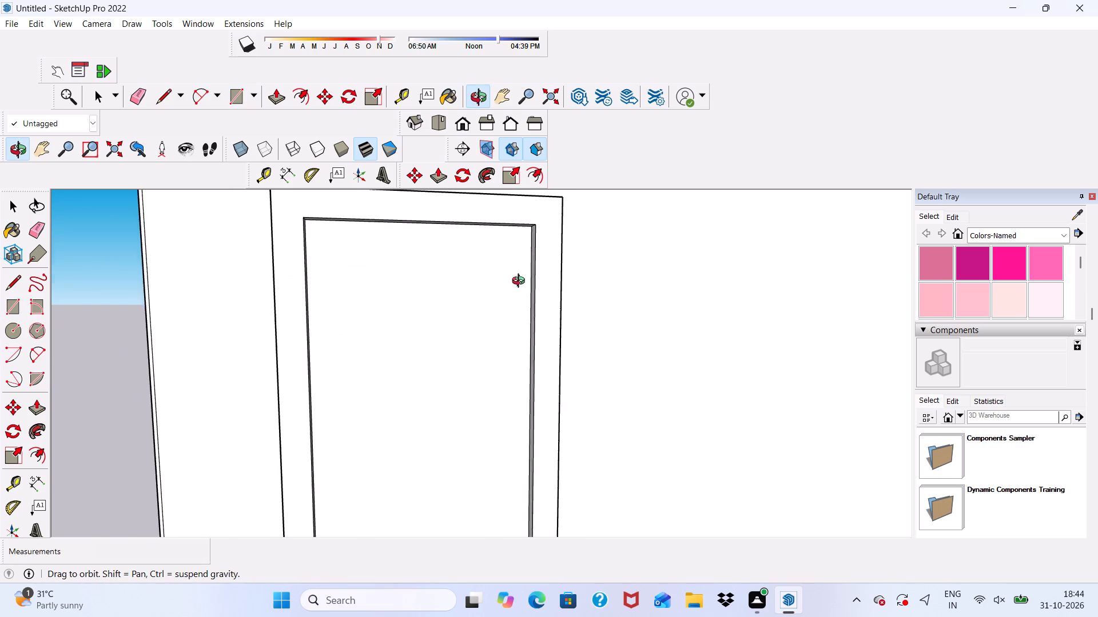
pyautogui.moveTo(521, 282); pyautogui.dragTo(627, 292, button='middle')
pyautogui.scroll(5, 452, 276)
pyautogui.scroll(-1, 457, 268)
pyautogui.scroll(7, 542, 267)
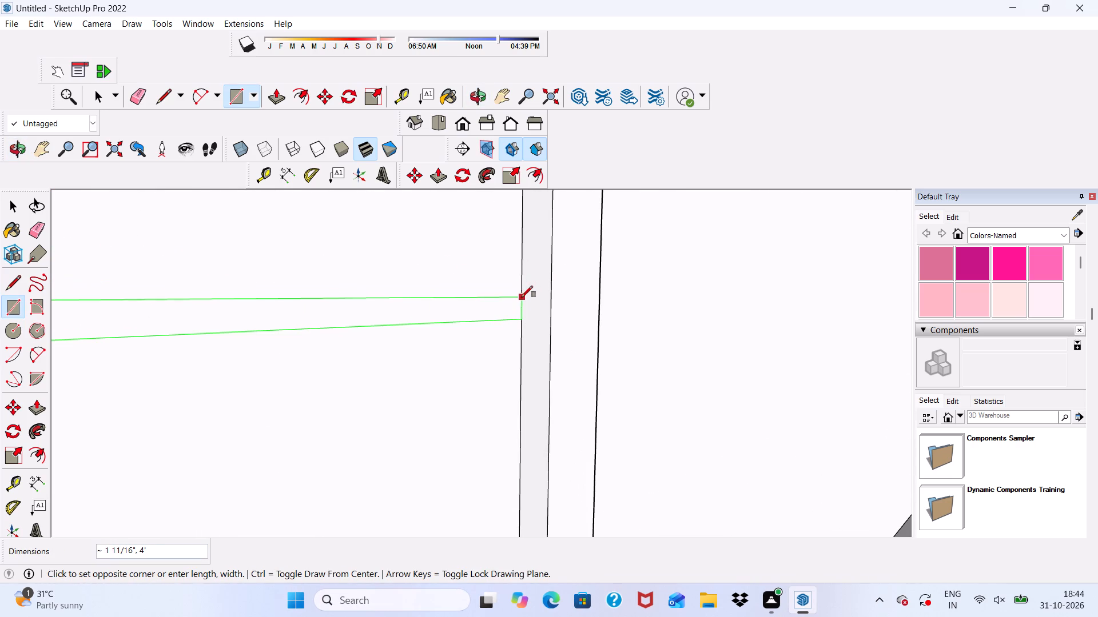
pyautogui.click(522, 297)
pyautogui.moveTo(511, 266); pyautogui.dragTo(486, 263)
pyautogui.scroll(-12, 485, 247)
pyautogui.moveTo(497, 313); pyautogui.dragTo(319, 331, button='middle')
pyautogui.press('space')
# Copy the strip face and its edges about 11 7/16" down the door panel and array it as 7 copies.
pyautogui.scroll(5, 320, 308)
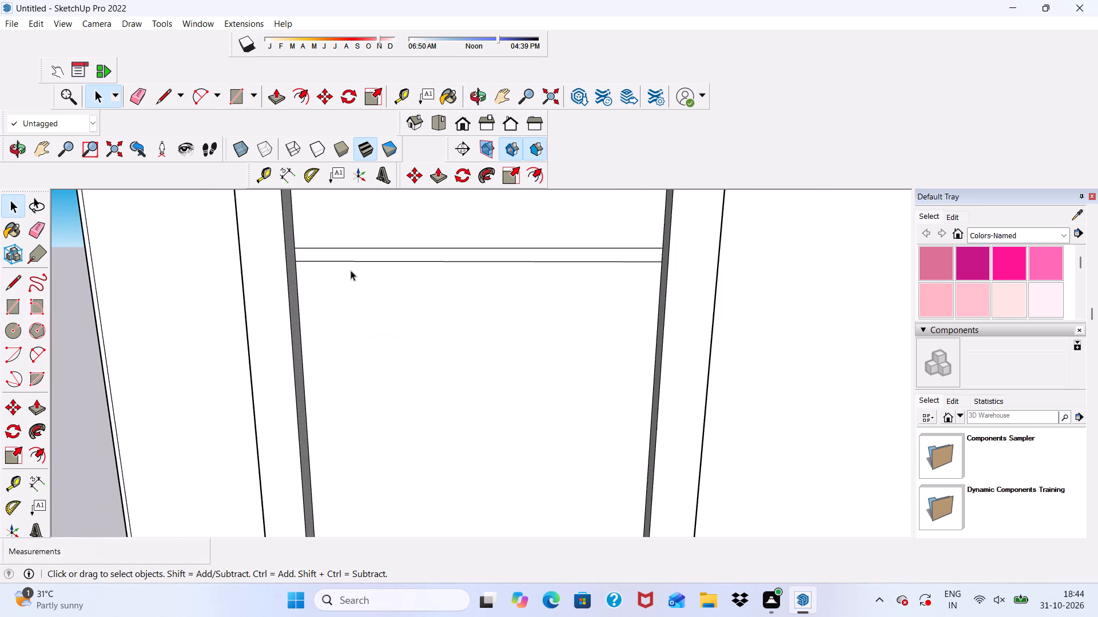
pyautogui.doubleClick(357, 261)
pyautogui.scroll(-6, 231, 248)
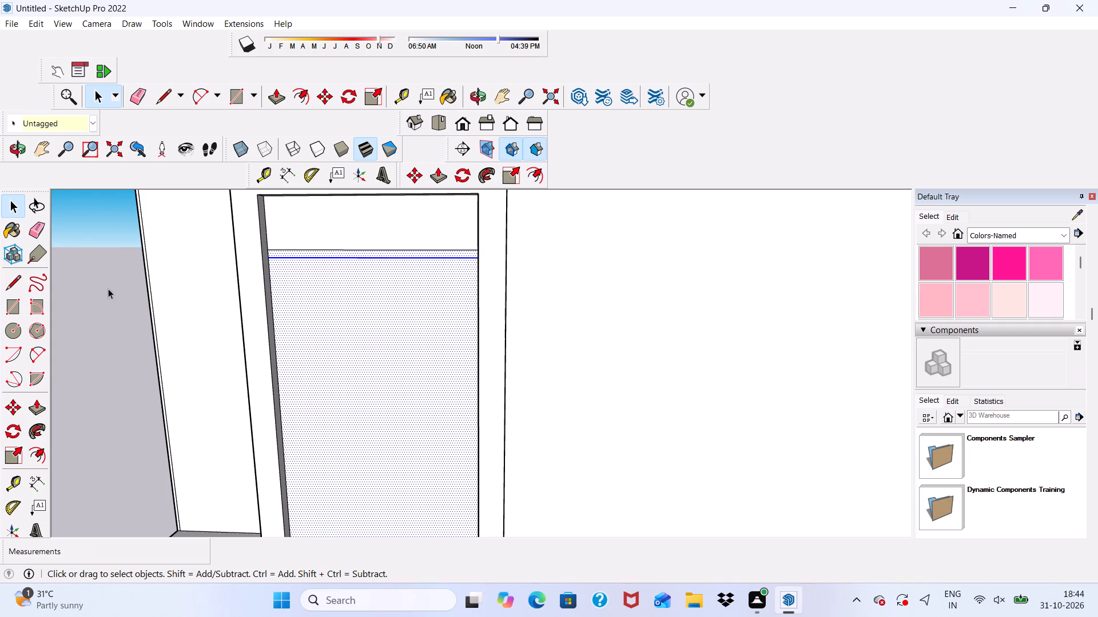
pyautogui.click(108, 289)
pyautogui.scroll(8, 325, 254)
pyautogui.doubleClick(347, 259)
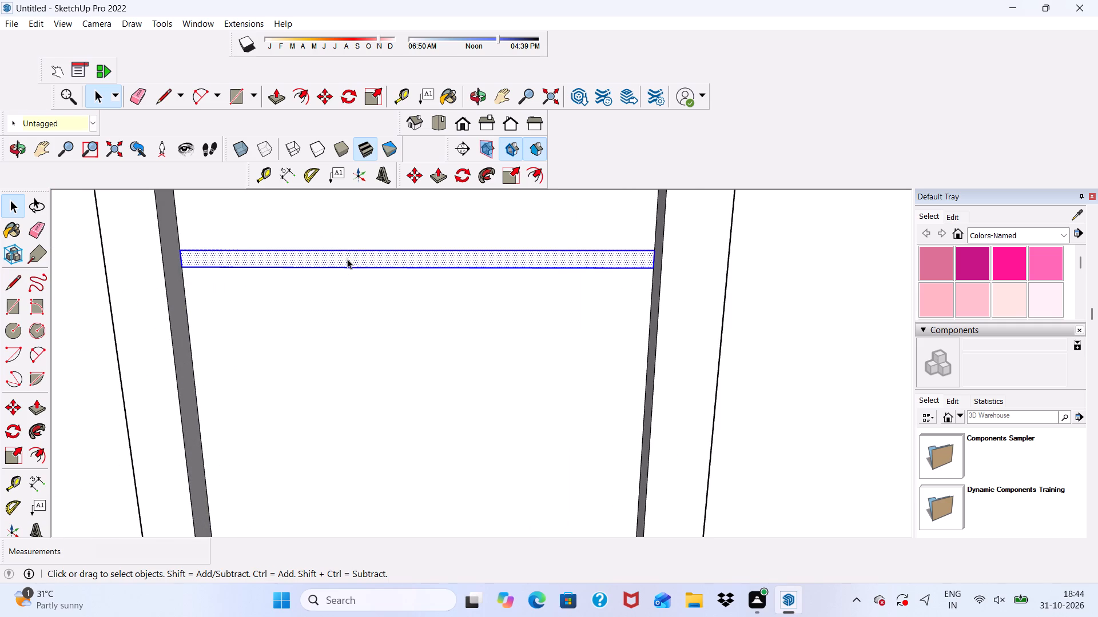
pyautogui.click(420, 173)
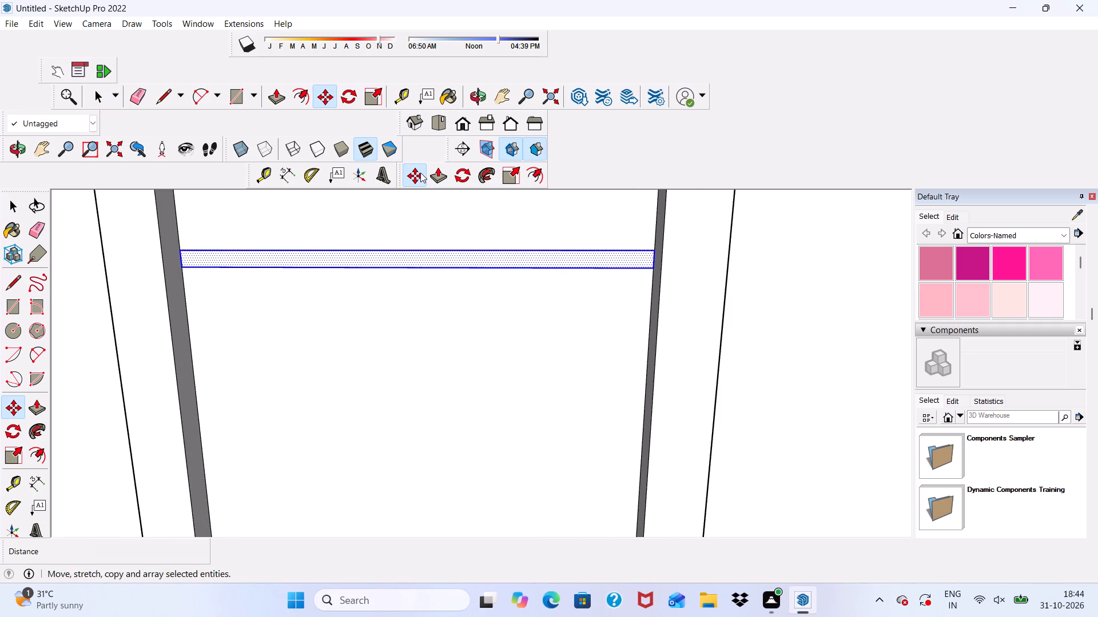
pyautogui.click(399, 258)
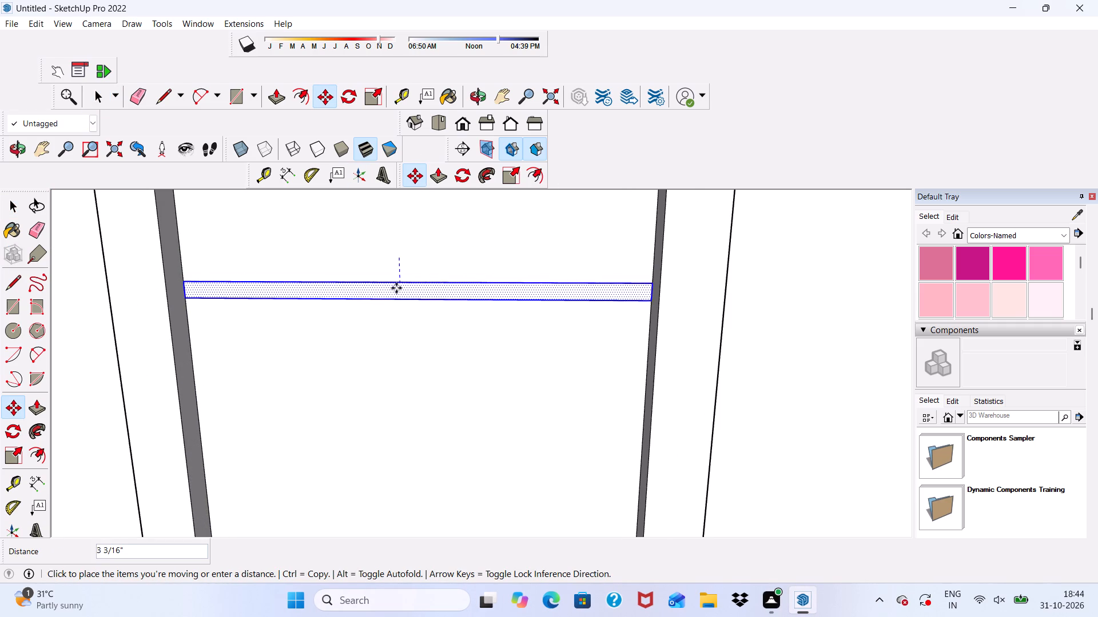
pyautogui.scroll(-5, 394, 263)
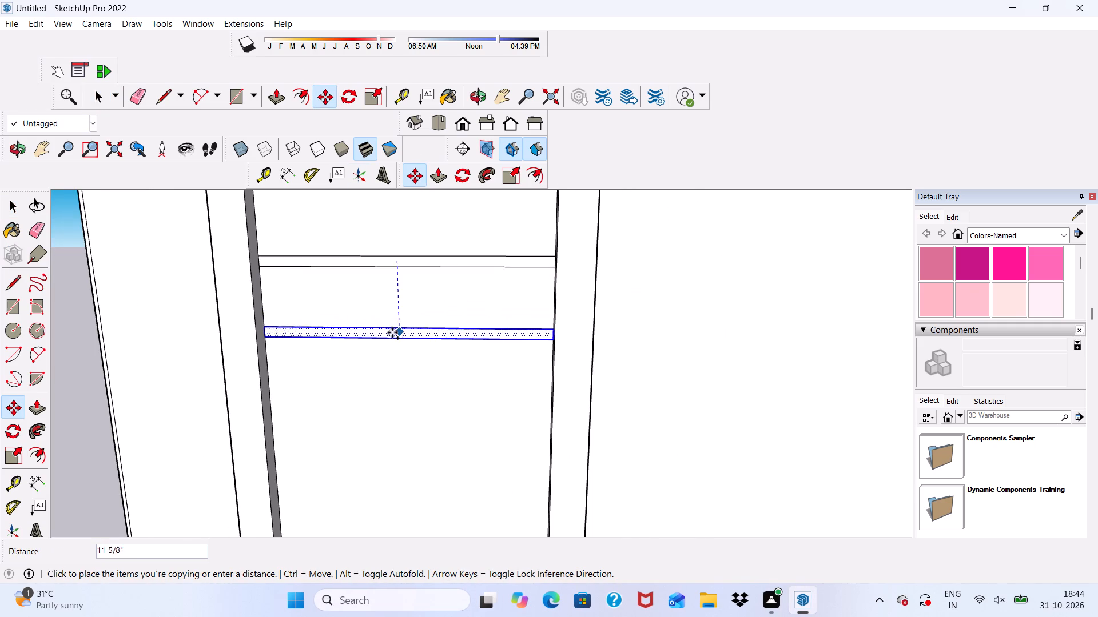
pyautogui.click(392, 331)
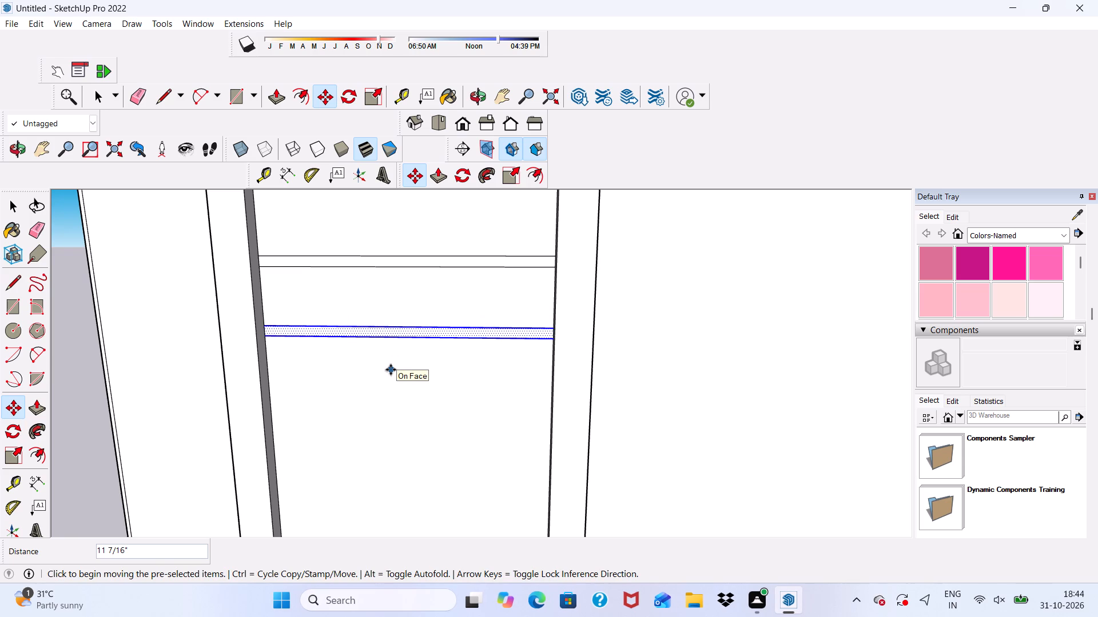
pyautogui.hotkey('shift', '*')
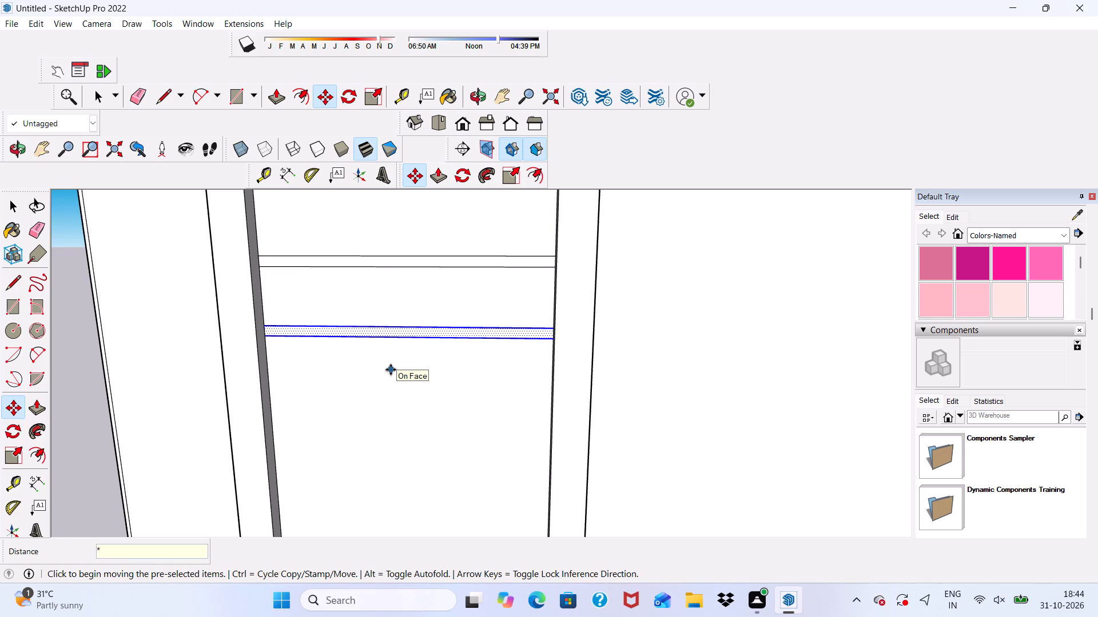
pyautogui.press('7')
pyautogui.press('Return')
# Erase the stray frame outline and extra strip edges on the wall just beneath the third-storey floor slab.
pyautogui.scroll(-12, 337, 228)
pyautogui.moveTo(381, 430); pyautogui.dragTo(380, 428, button='middle')
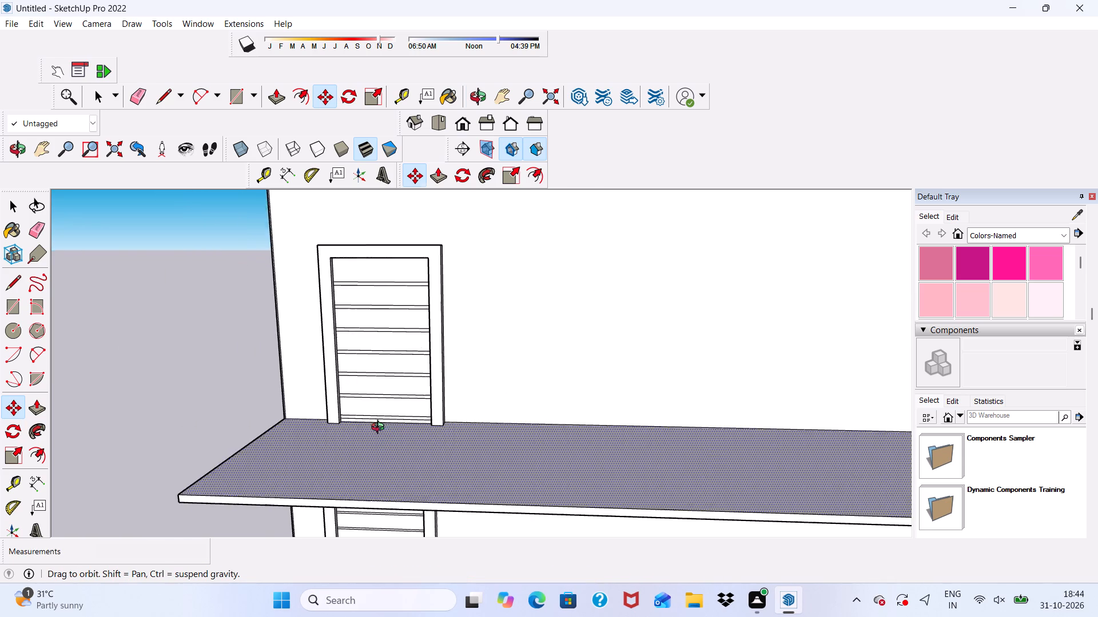
pyautogui.moveTo(380, 428); pyautogui.dragTo(338, 351, button='middle')
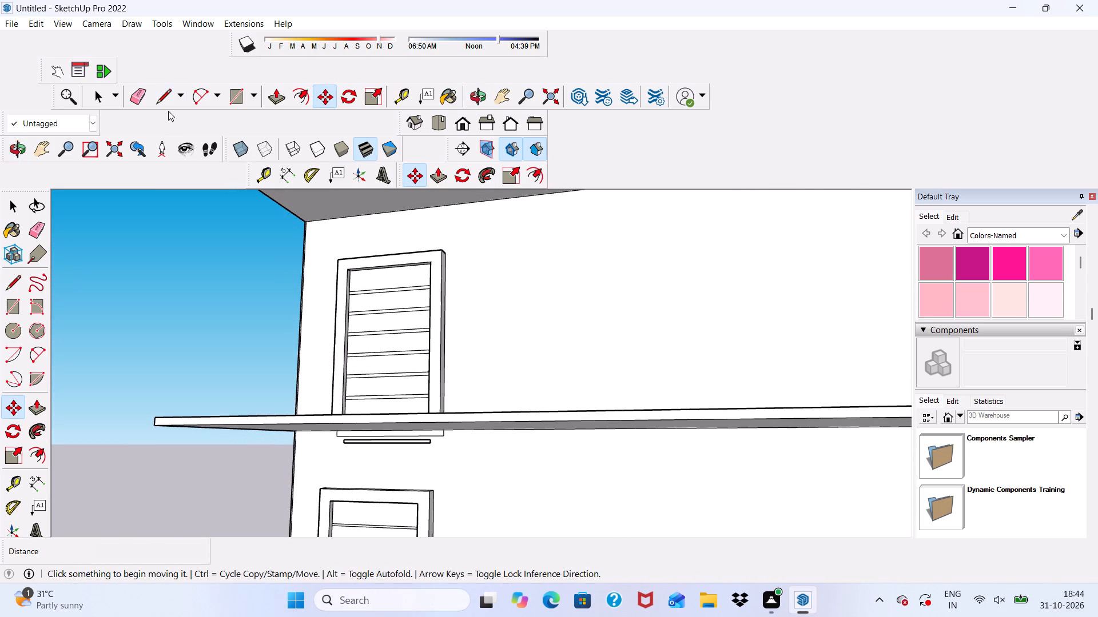
pyautogui.click(147, 98)
pyautogui.scroll(4, 362, 588)
pyautogui.scroll(4, 380, 491)
pyautogui.scroll(2, 339, 407)
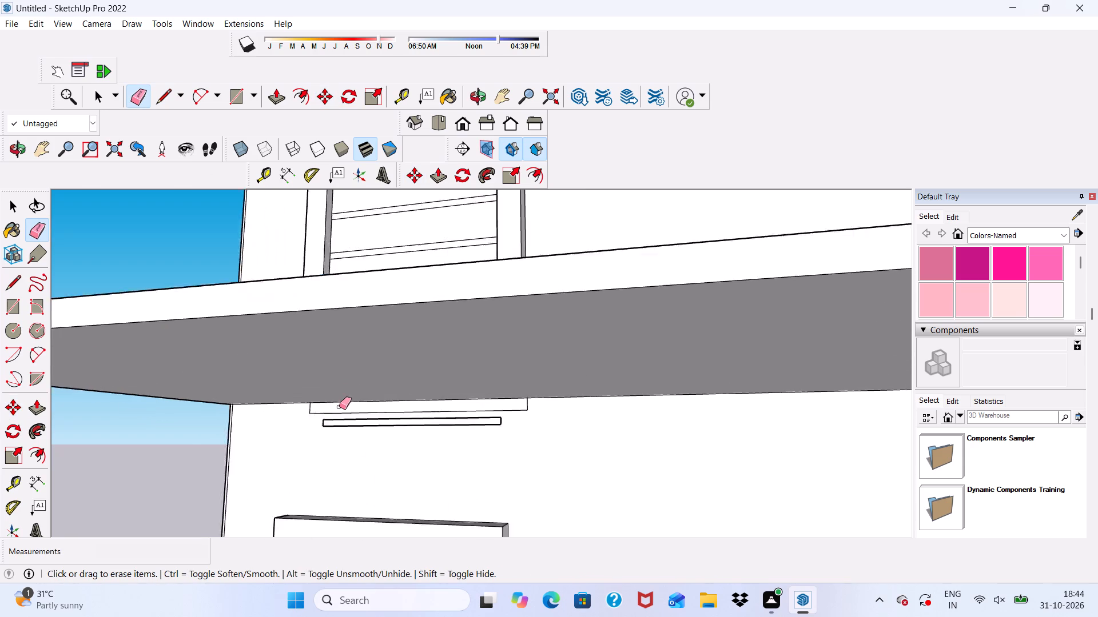
pyautogui.scroll(7, 339, 407)
pyautogui.moveTo(339, 409); pyautogui.dragTo(352, 448)
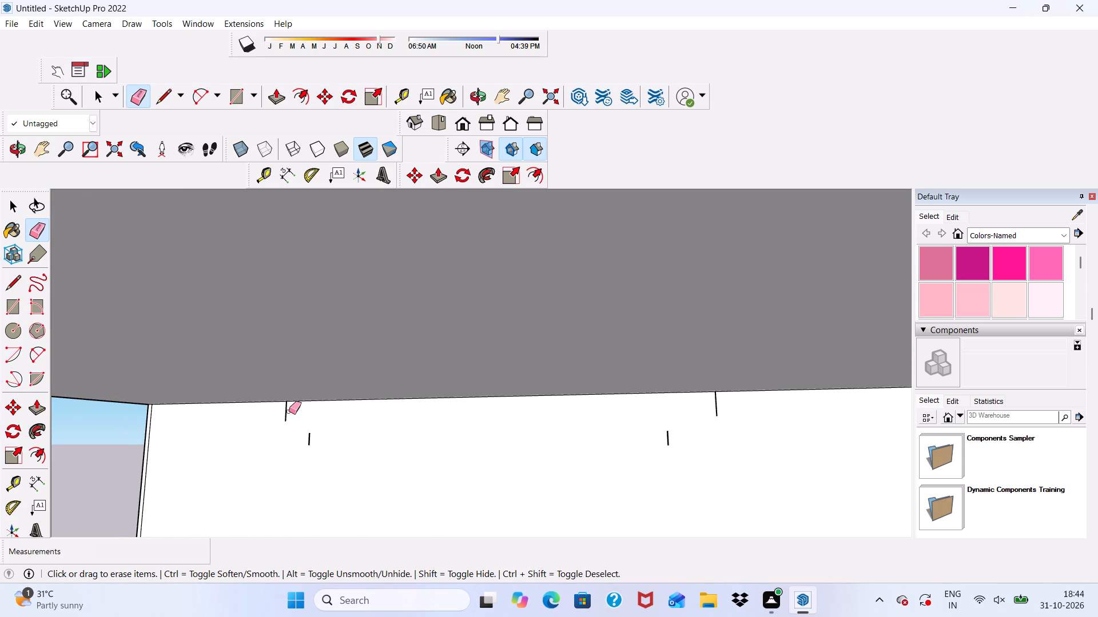
pyautogui.click(288, 411)
pyautogui.moveTo(303, 436); pyautogui.dragTo(320, 447)
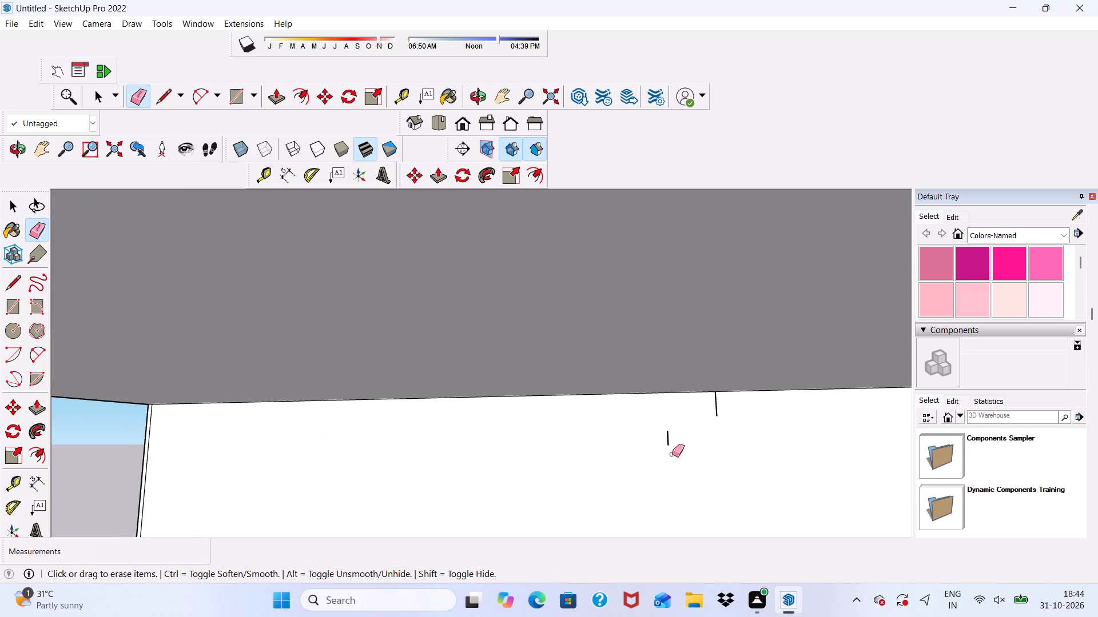
pyautogui.moveTo(673, 443); pyautogui.dragTo(654, 439)
pyautogui.moveTo(732, 404); pyautogui.dragTo(654, 408)
pyautogui.scroll(-10, 647, 413)
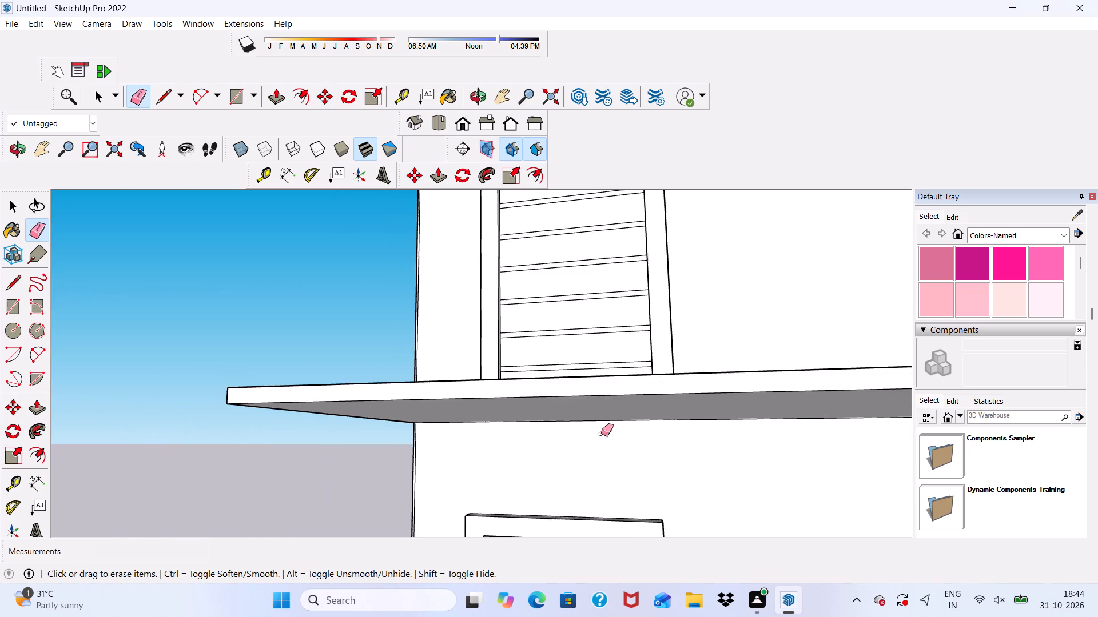
# Erase the two edges of the lowest strip at the foot of the third-storey door panel.
pyautogui.moveTo(569, 422); pyautogui.dragTo(571, 469, button='middle')
pyautogui.scroll(9, 550, 409)
pyautogui.moveTo(547, 386); pyautogui.dragTo(544, 401)
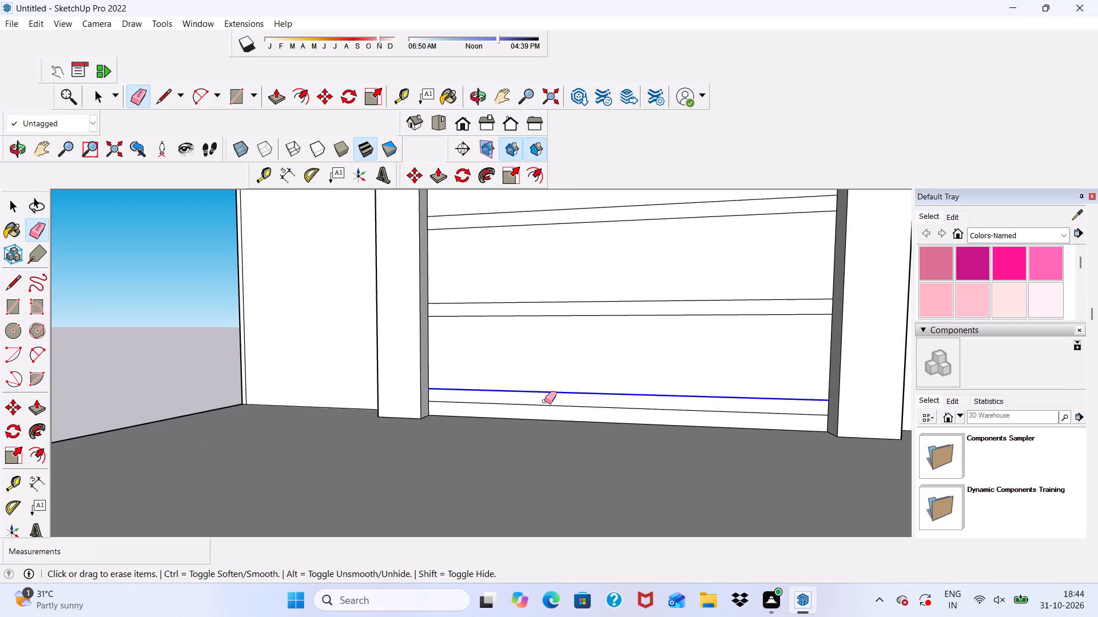
pyautogui.moveTo(544, 401); pyautogui.dragTo(542, 408)
pyautogui.scroll(-16, 470, 397)
pyautogui.scroll(1, 635, 433)
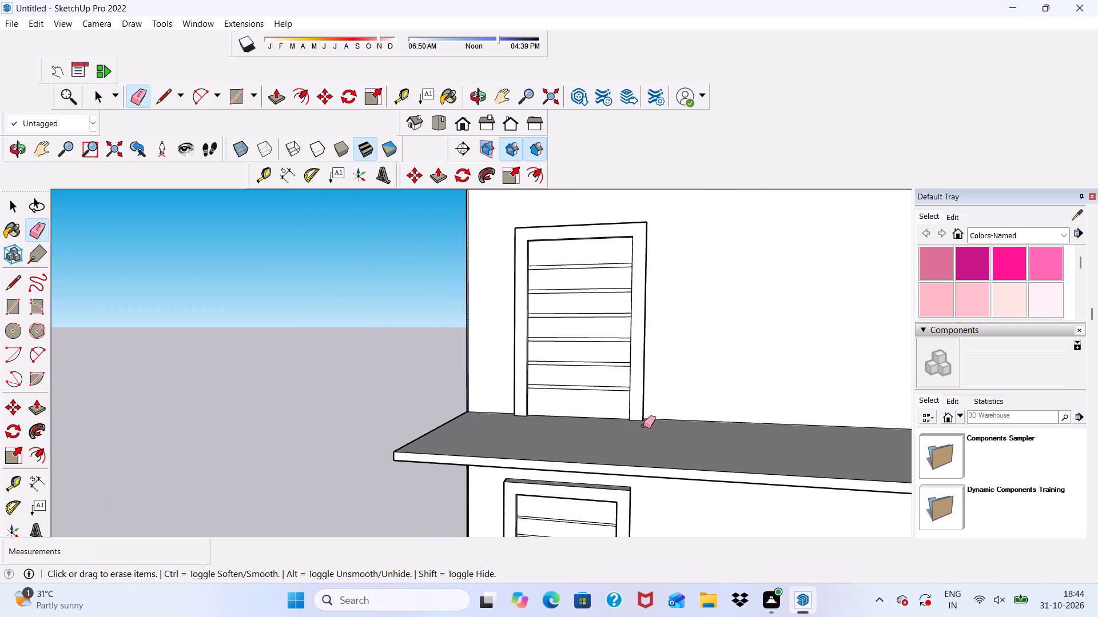
# Examine the doors on the lower three storeys and the blank wall of the storey above from several angles.
pyautogui.press('space')
pyautogui.scroll(1, 576, 396)
pyautogui.moveTo(577, 404); pyautogui.dragTo(670, 395, button='middle')
pyautogui.scroll(-1, 577, 404)
pyautogui.scroll(-6, 531, 342)
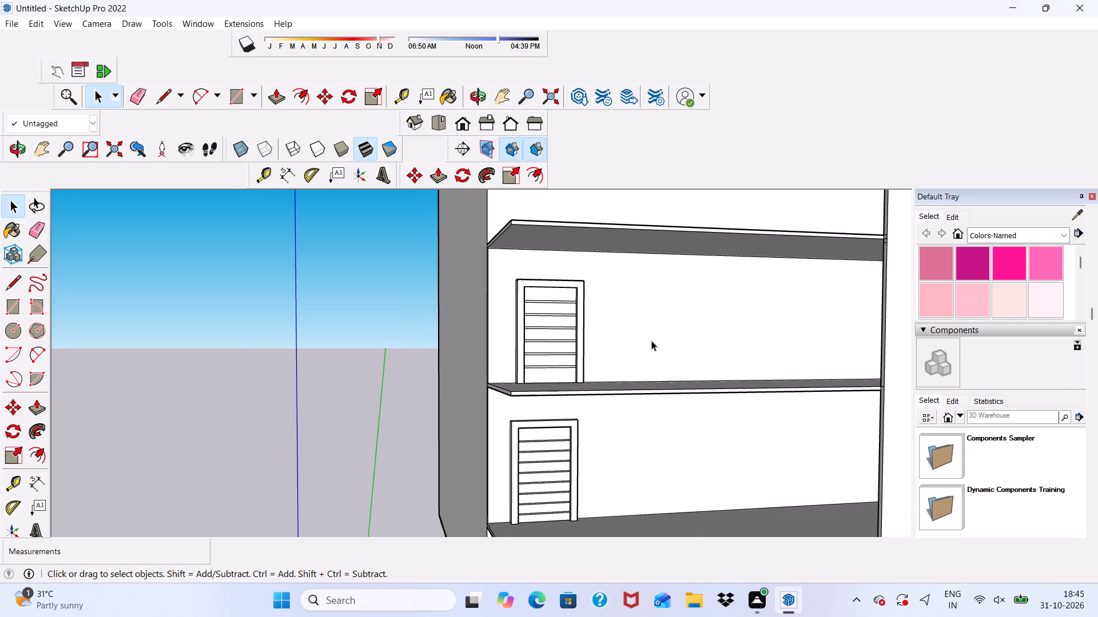
pyautogui.scroll(-8, 625, 295)
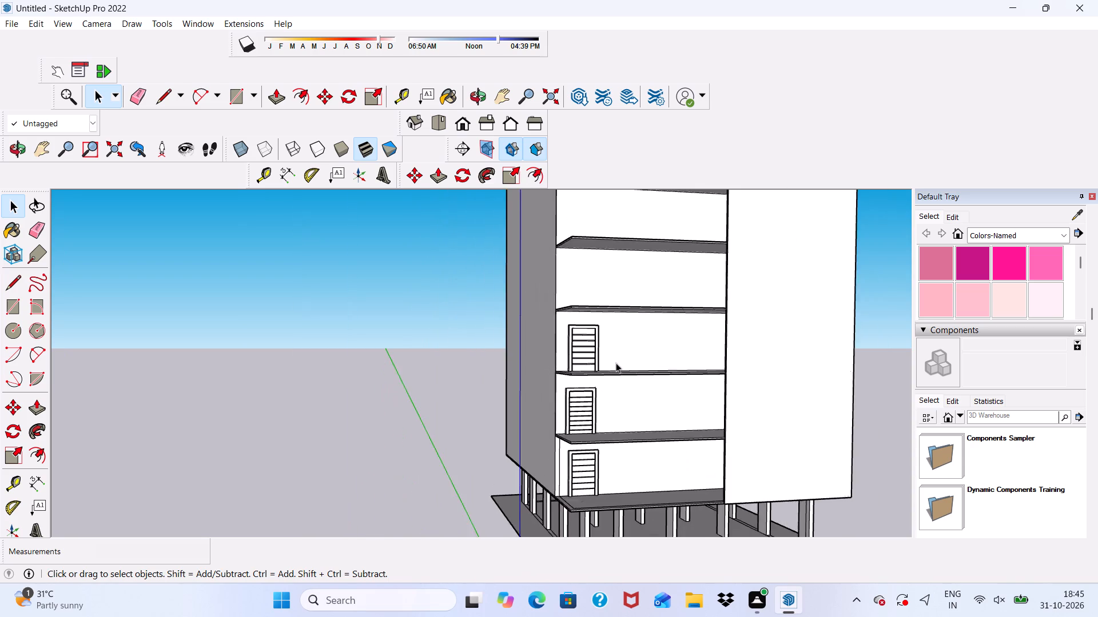
pyautogui.scroll(-7, 616, 363)
pyautogui.moveTo(622, 400); pyautogui.dragTo(570, 426, button='middle')
pyautogui.scroll(6, 598, 404)
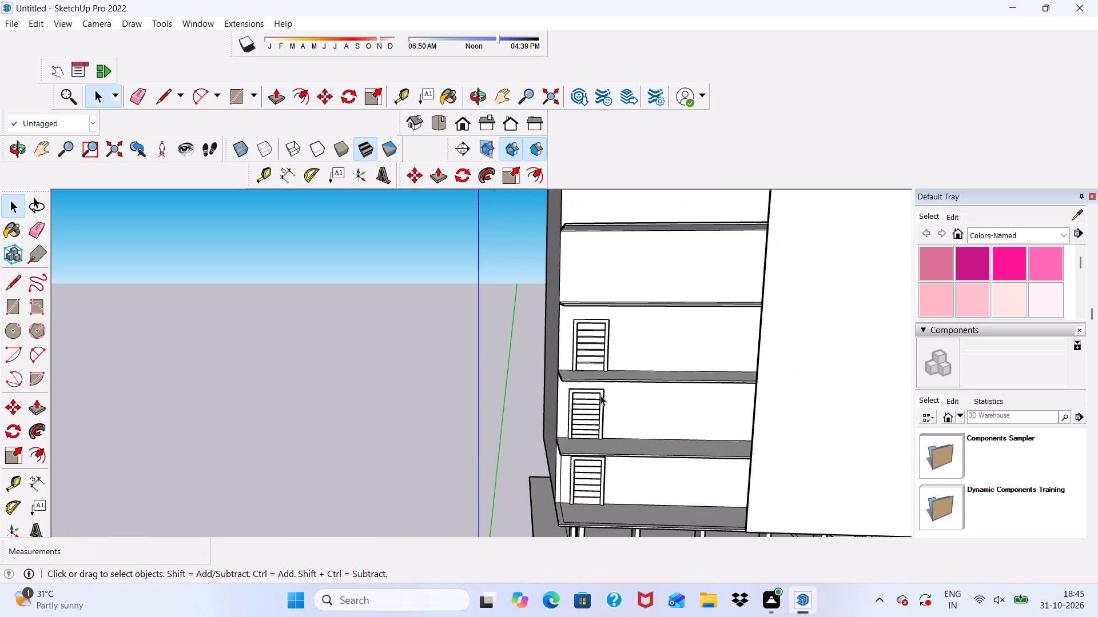
pyautogui.scroll(-1, 638, 342)
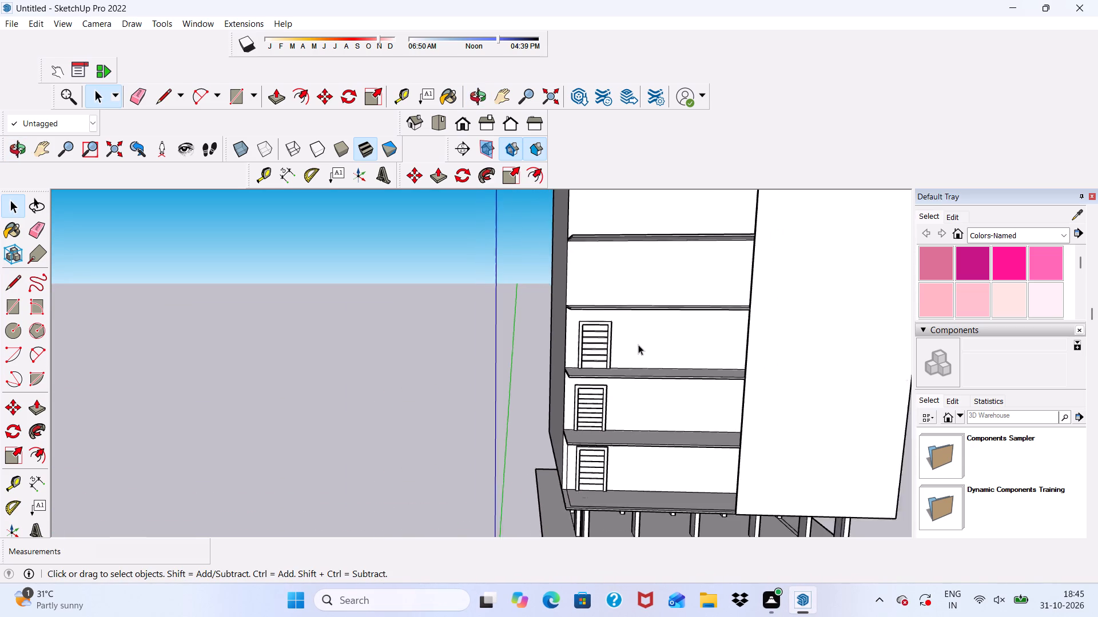
pyautogui.scroll(-9, 638, 344)
pyautogui.moveTo(654, 363); pyautogui.dragTo(693, 335, button='middle')
pyautogui.scroll(6, 652, 435)
pyautogui.scroll(-1, 659, 418)
pyautogui.scroll(4, 758, 420)
pyautogui.scroll(-1, 643, 262)
pyautogui.scroll(1, 543, 474)
pyautogui.scroll(-5, 539, 428)
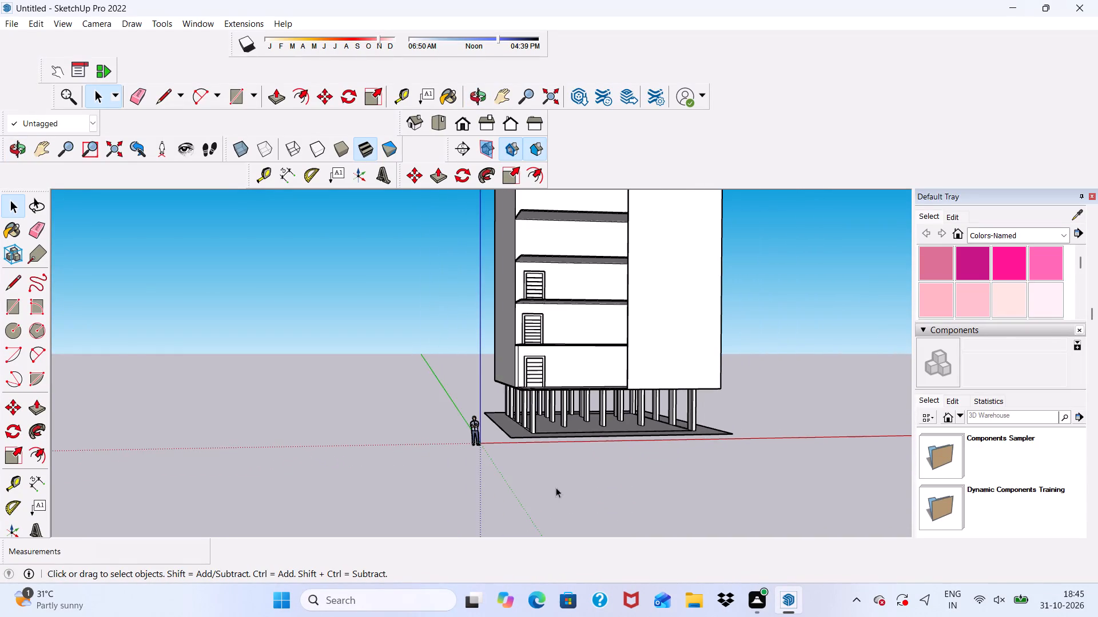
pyautogui.scroll(5, 478, 174)
pyautogui.scroll(-2, 483, 193)
pyautogui.scroll(4, 568, 355)
pyautogui.scroll(-2, 515, 263)
pyautogui.scroll(-1, 536, 340)
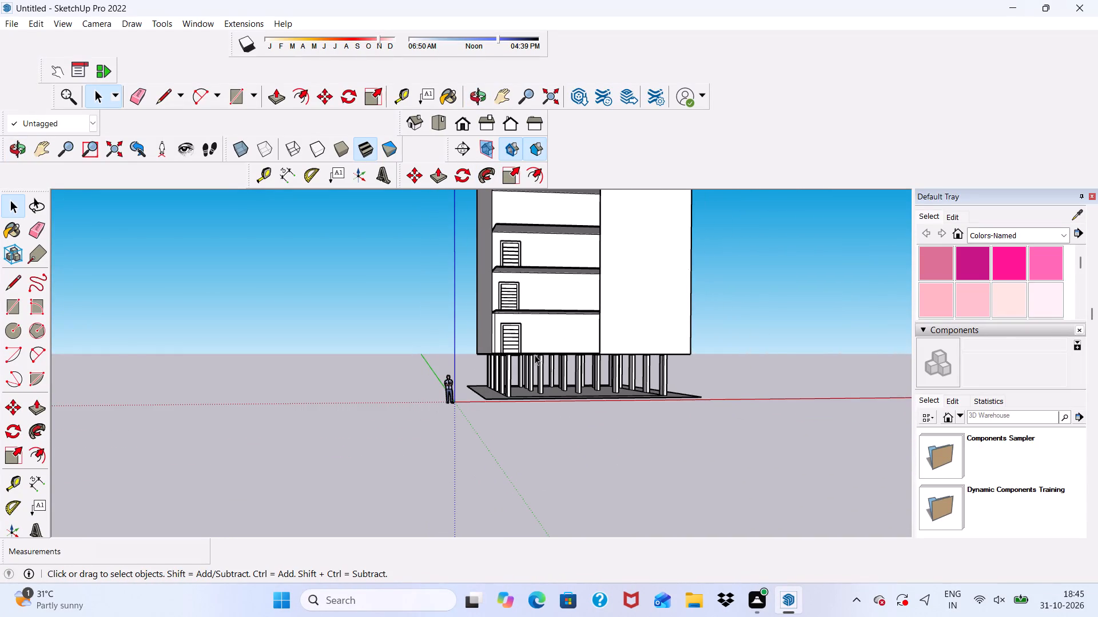
pyautogui.moveTo(532, 359); pyautogui.dragTo(520, 431, button='middle')
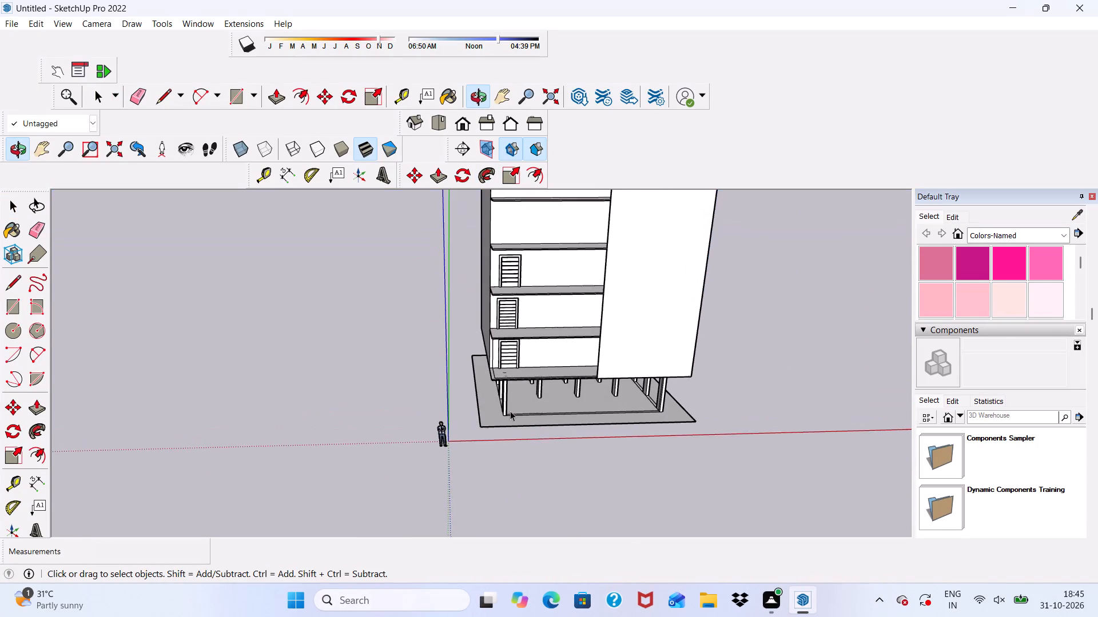
pyautogui.scroll(5, 487, 313)
pyautogui.scroll(-6, 495, 301)
pyautogui.scroll(2, 534, 420)
pyautogui.scroll(-6, 532, 418)
pyautogui.scroll(12, 516, 285)
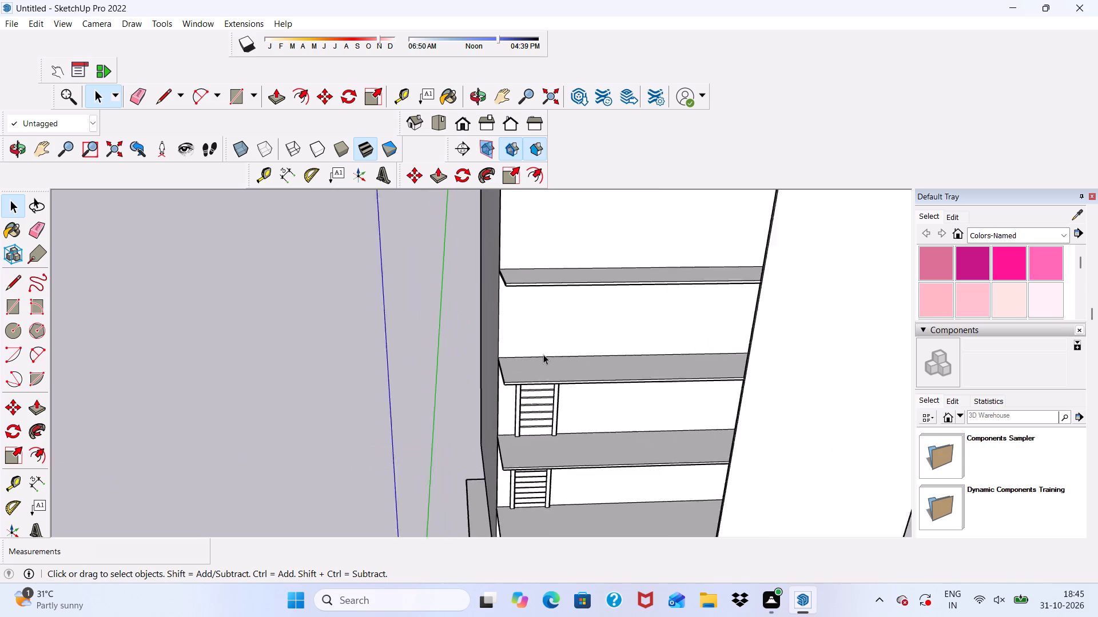
pyautogui.scroll(2, 543, 354)
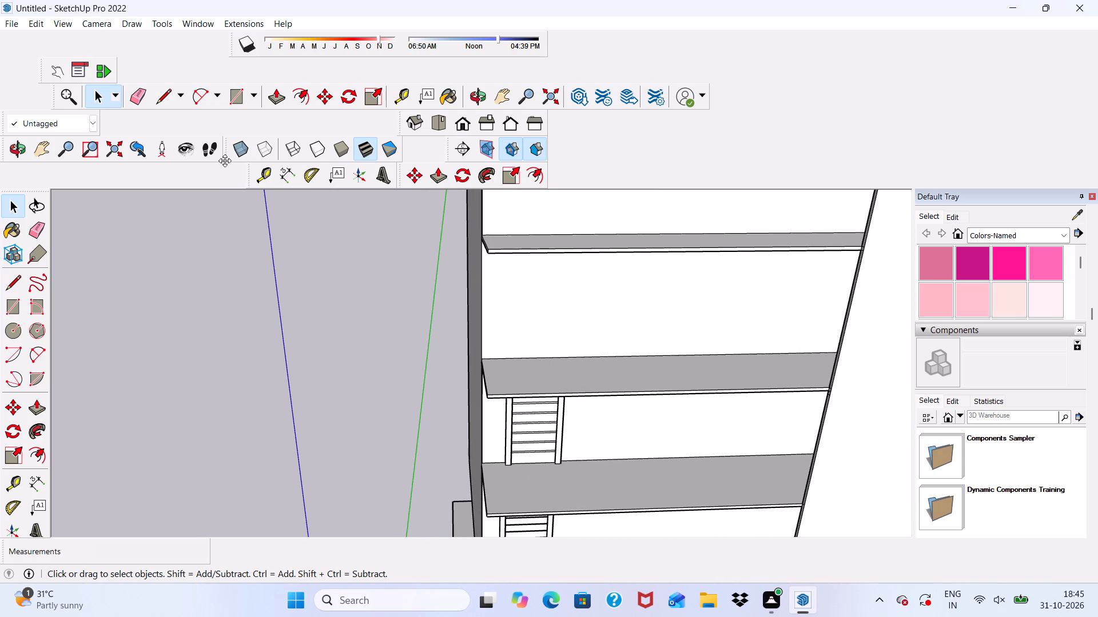
# Draw a 4' by 7' door rectangle on the fourth-storey wall, rising from the slab's inner edge above the lower doors.
pyautogui.click(236, 94)
pyautogui.scroll(1, 568, 396)
pyautogui.moveTo(499, 466); pyautogui.dragTo(490, 407, button='middle')
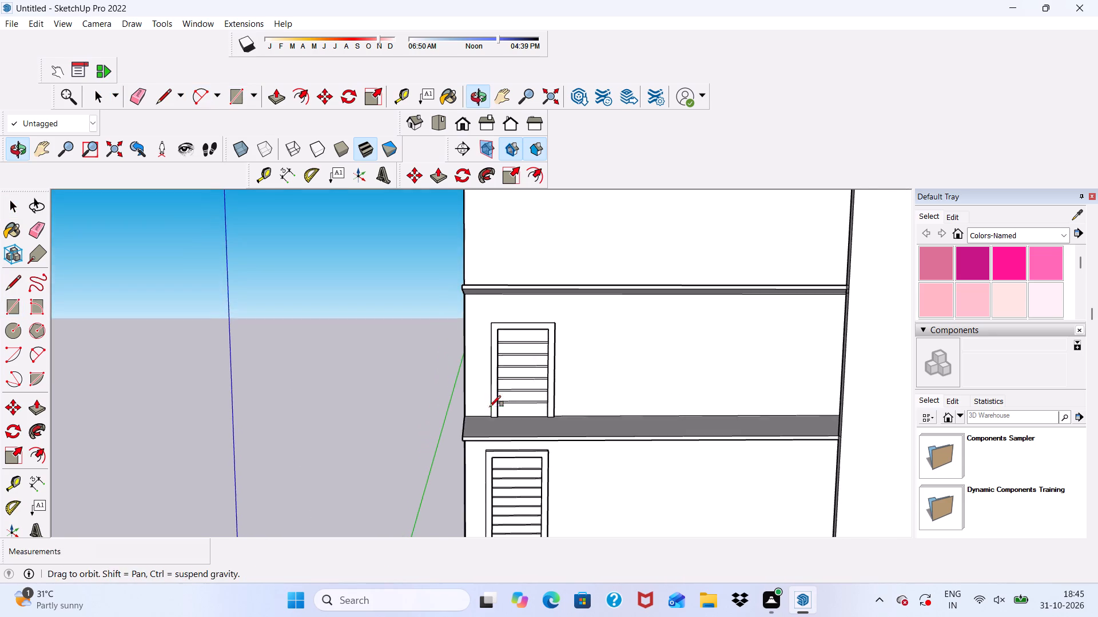
pyautogui.moveTo(490, 407); pyautogui.dragTo(490, 407, button='middle')
pyautogui.scroll(15, 483, 315)
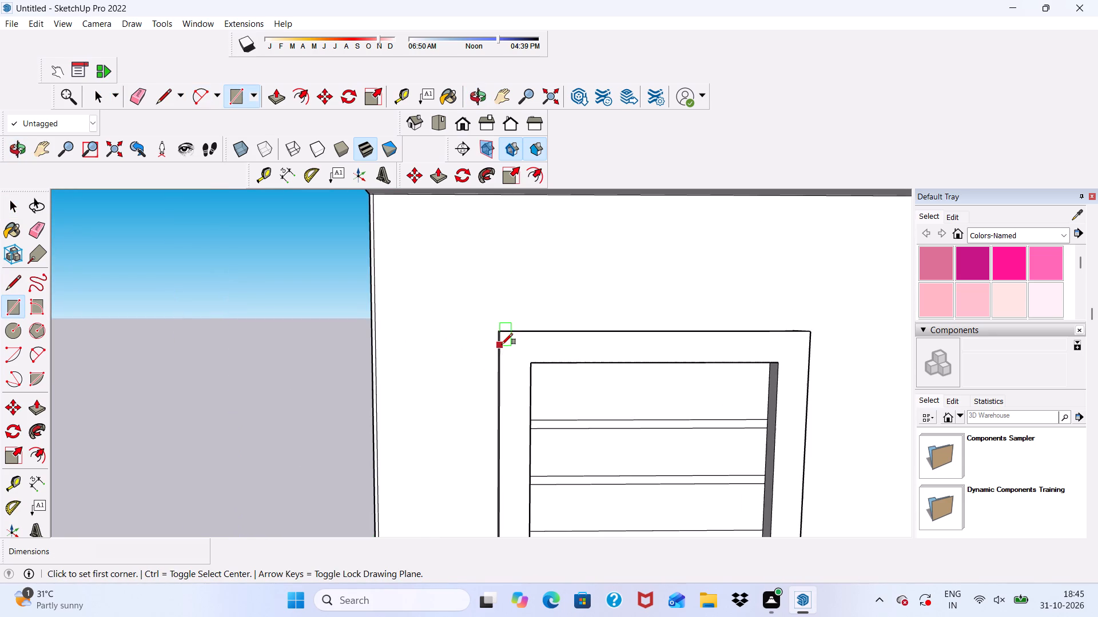
pyautogui.scroll(4, 498, 335)
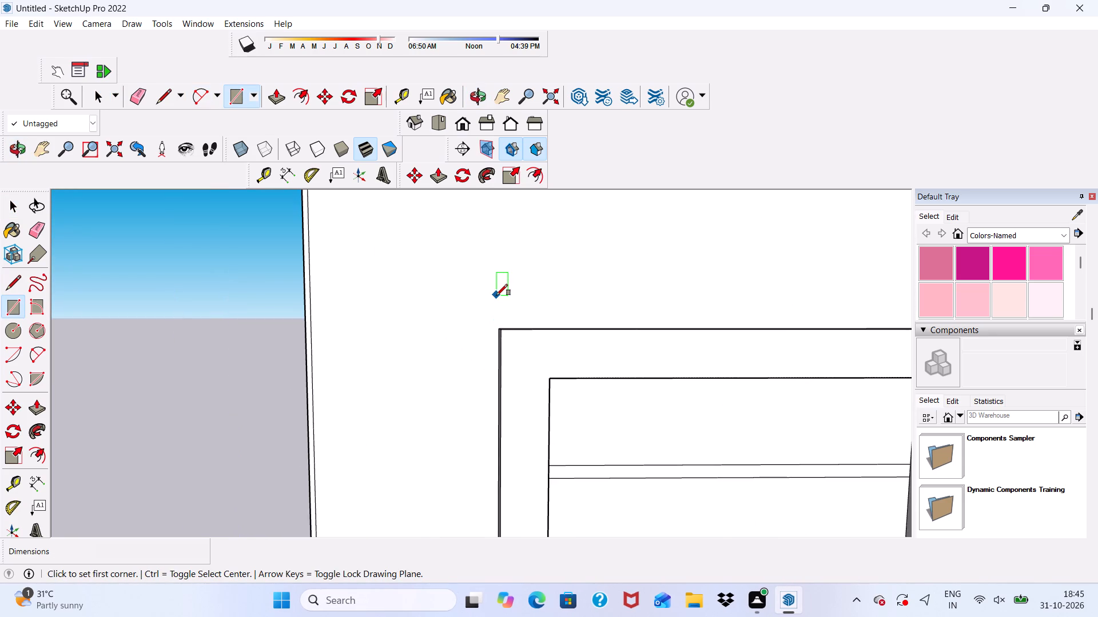
pyautogui.scroll(-2, 500, 306)
pyautogui.scroll(4, 502, 321)
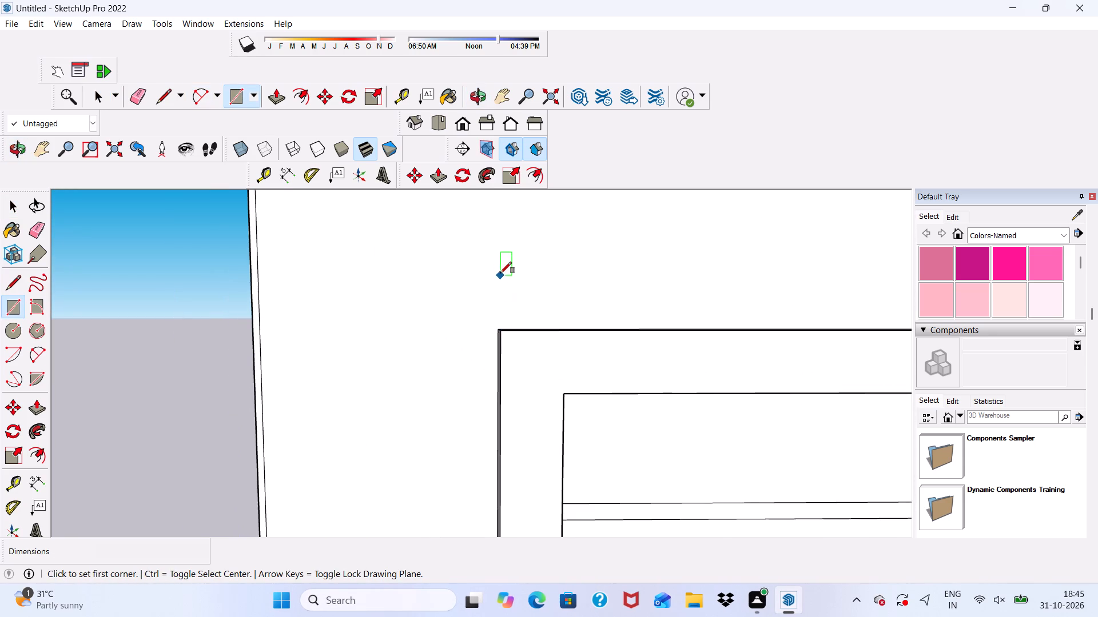
pyautogui.scroll(-20, 496, 239)
pyautogui.scroll(3, 510, 262)
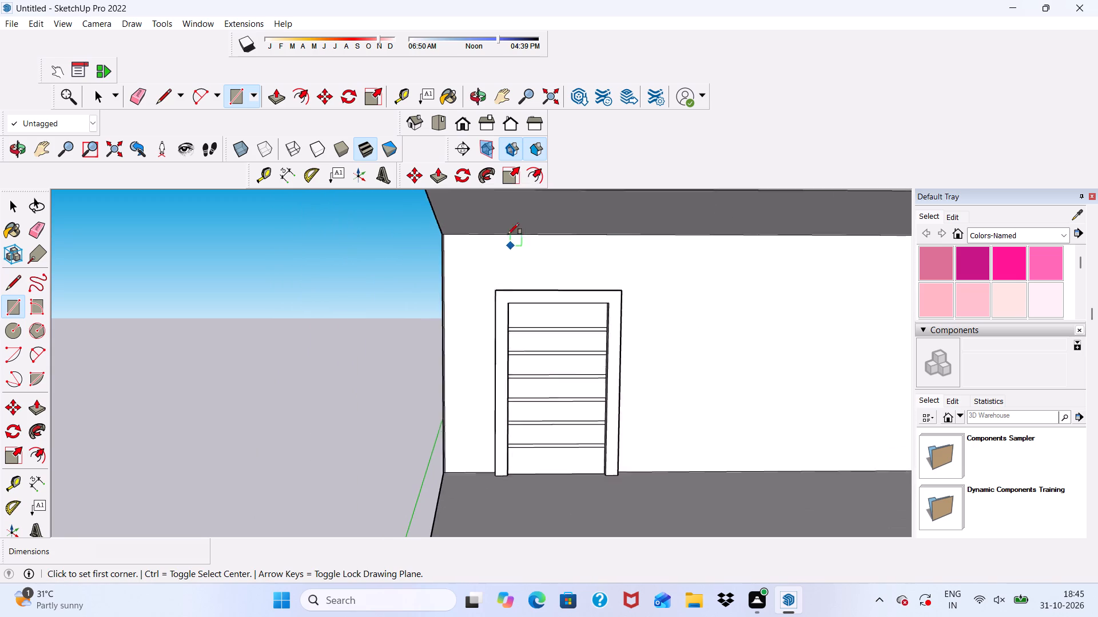
pyautogui.scroll(1, 508, 234)
pyautogui.moveTo(503, 212); pyautogui.dragTo(522, 340, button='middle')
pyautogui.scroll(-1, 506, 226)
pyautogui.scroll(4, 504, 259)
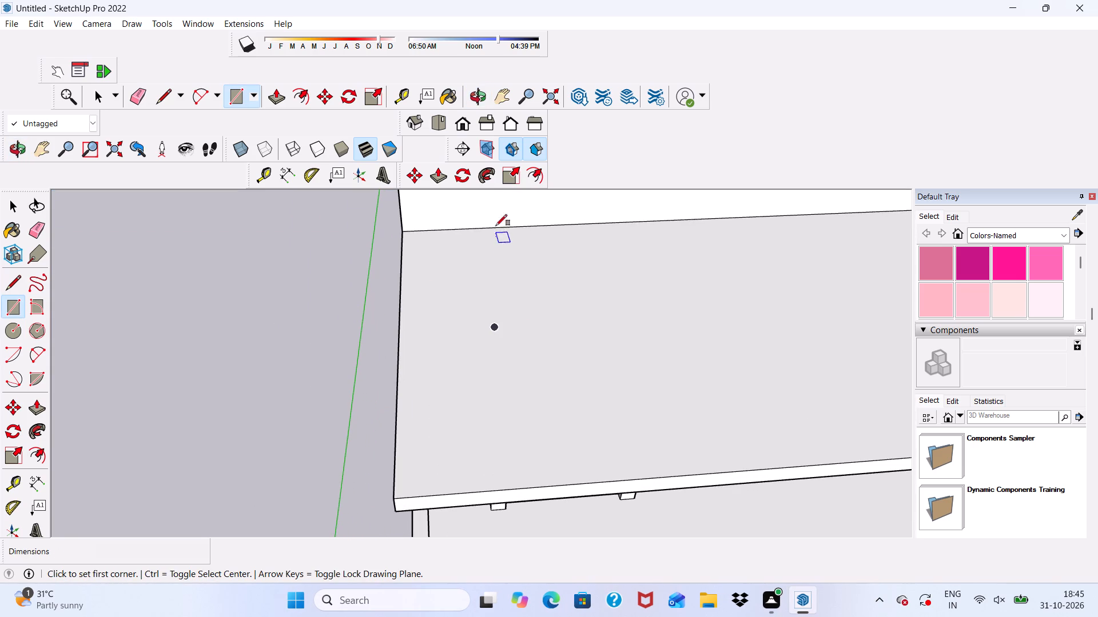
pyautogui.scroll(-4, 496, 206)
pyautogui.scroll(7, 499, 213)
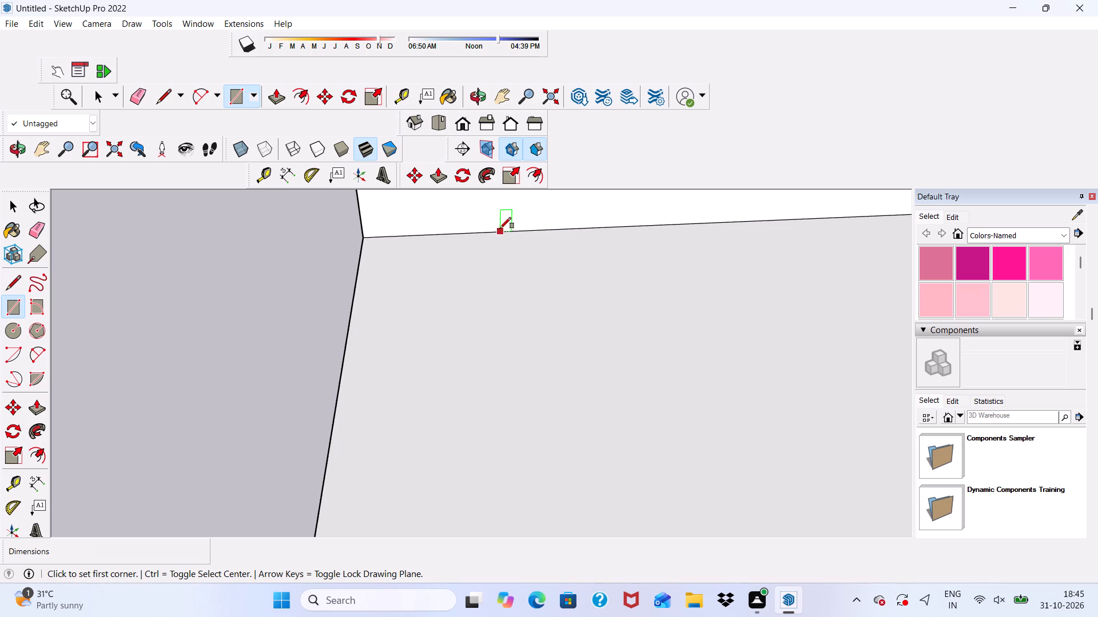
pyautogui.click(500, 229)
pyautogui.scroll(-11, 500, 229)
pyautogui.scroll(-6, 559, 247)
pyautogui.scroll(-4, 657, 183)
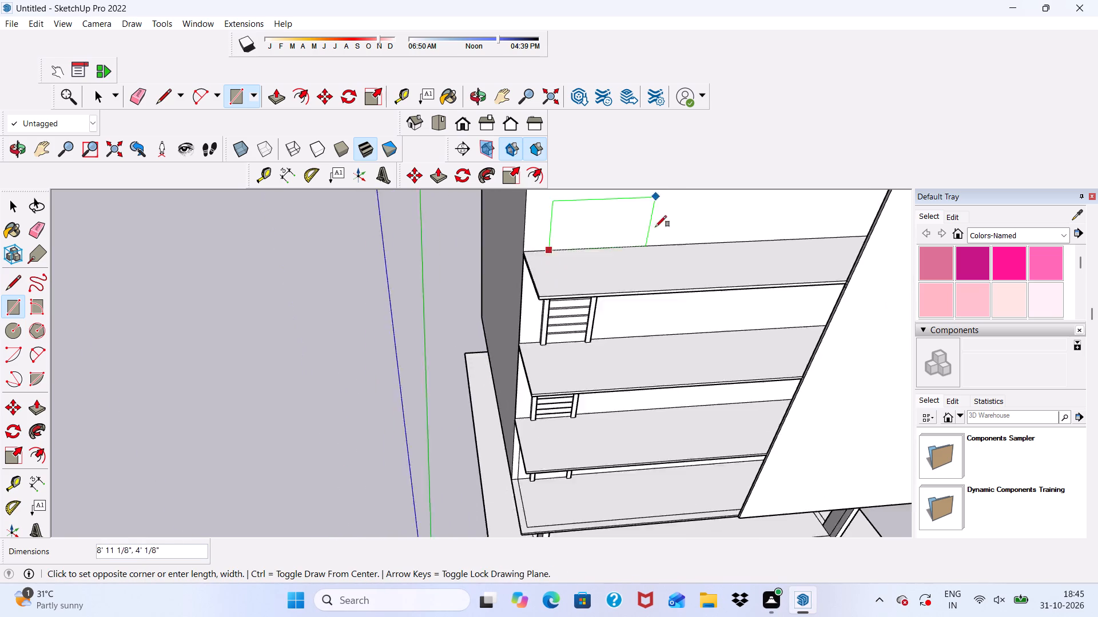
pyautogui.scroll(-2, 655, 227)
pyautogui.scroll(1, 655, 253)
pyautogui.scroll(-6, 655, 250)
pyautogui.moveTo(655, 251); pyautogui.dragTo(645, 187, button='middle')
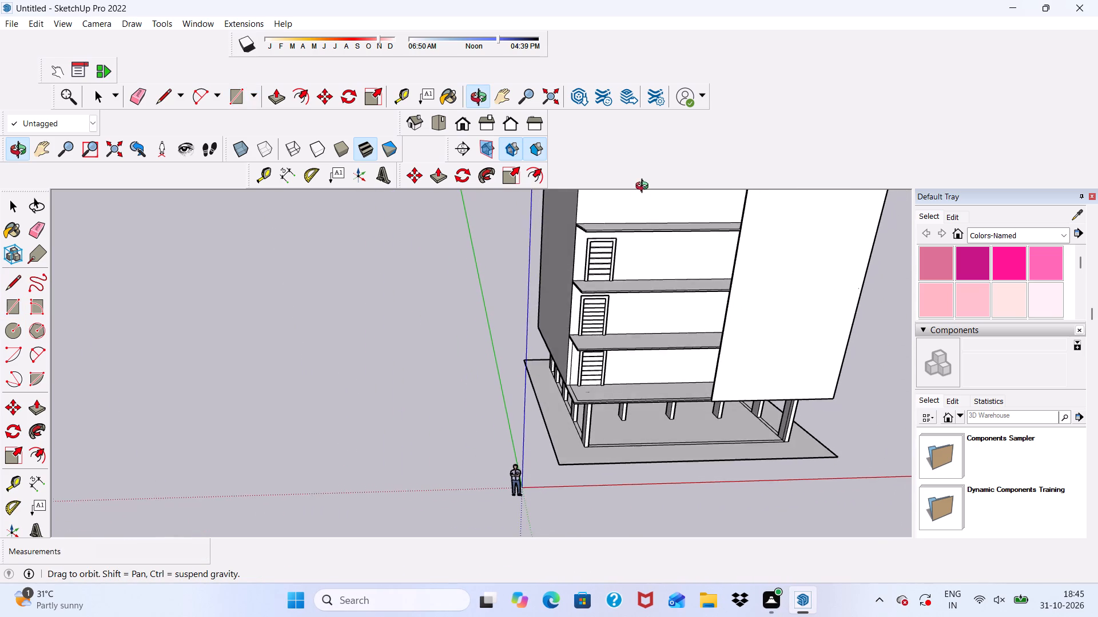
pyautogui.moveTo(645, 187); pyautogui.dragTo(643, 172, button='middle')
pyautogui.scroll(-4, 639, 183)
pyautogui.scroll(1, 616, 200)
pyautogui.scroll(-10, 615, 226)
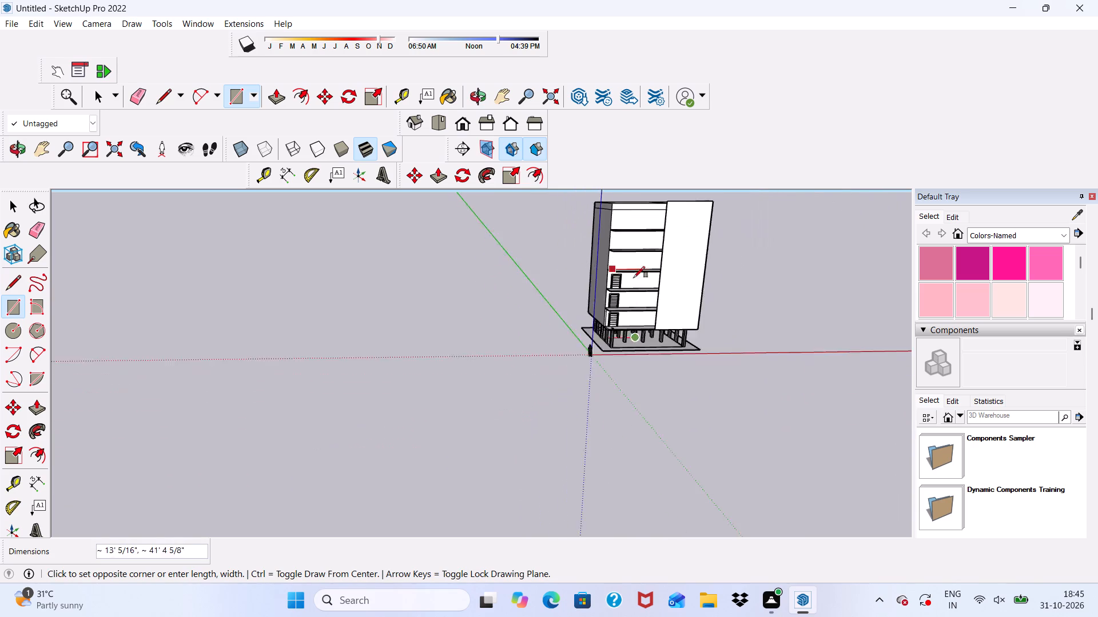
pyautogui.scroll(13, 634, 219)
pyautogui.moveTo(610, 292); pyautogui.dragTo(610, 232, button='middle')
pyautogui.scroll(4, 611, 264)
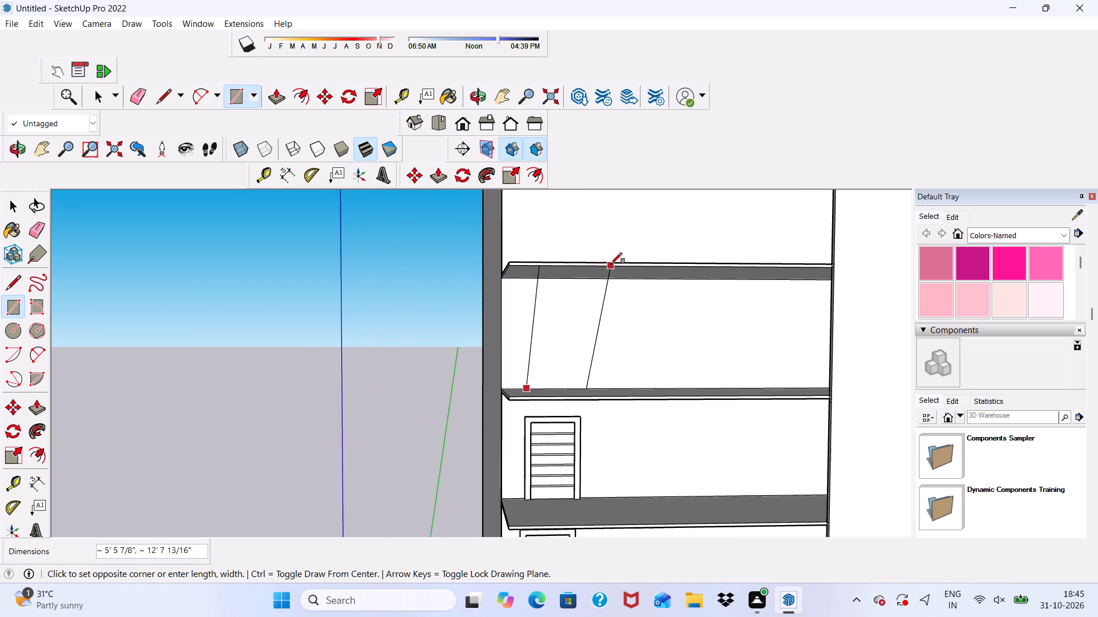
pyautogui.scroll(6, 611, 264)
pyautogui.write("4',")
pyautogui.write("7'")
pyautogui.press('Return')
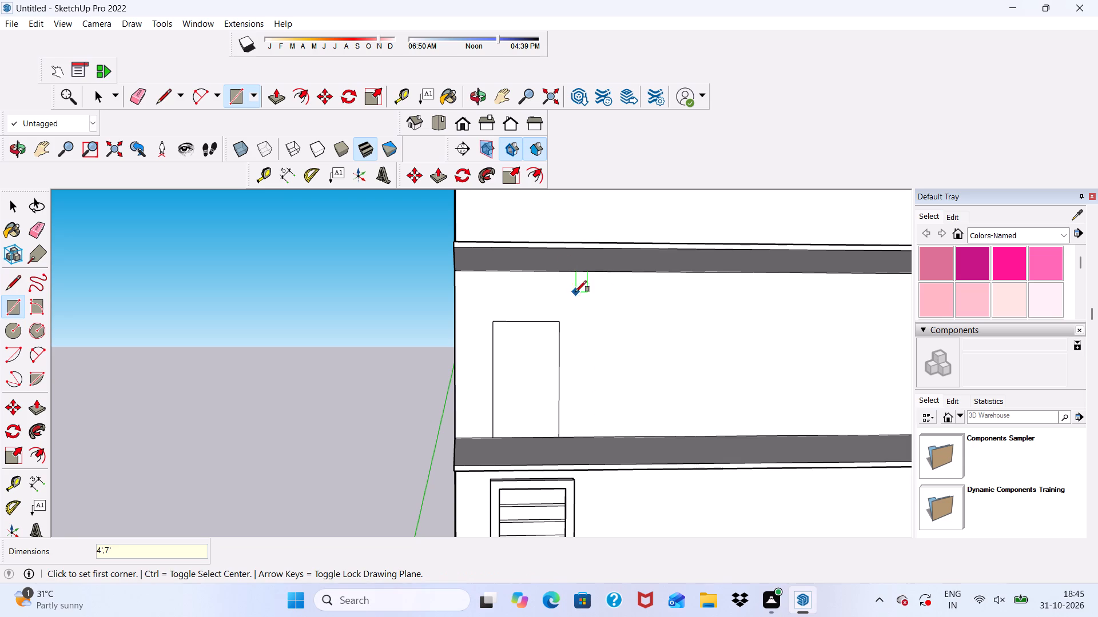
# Offset the fourth-storey door outline outward by 6" to form the frame border.
pyautogui.click(302, 94)
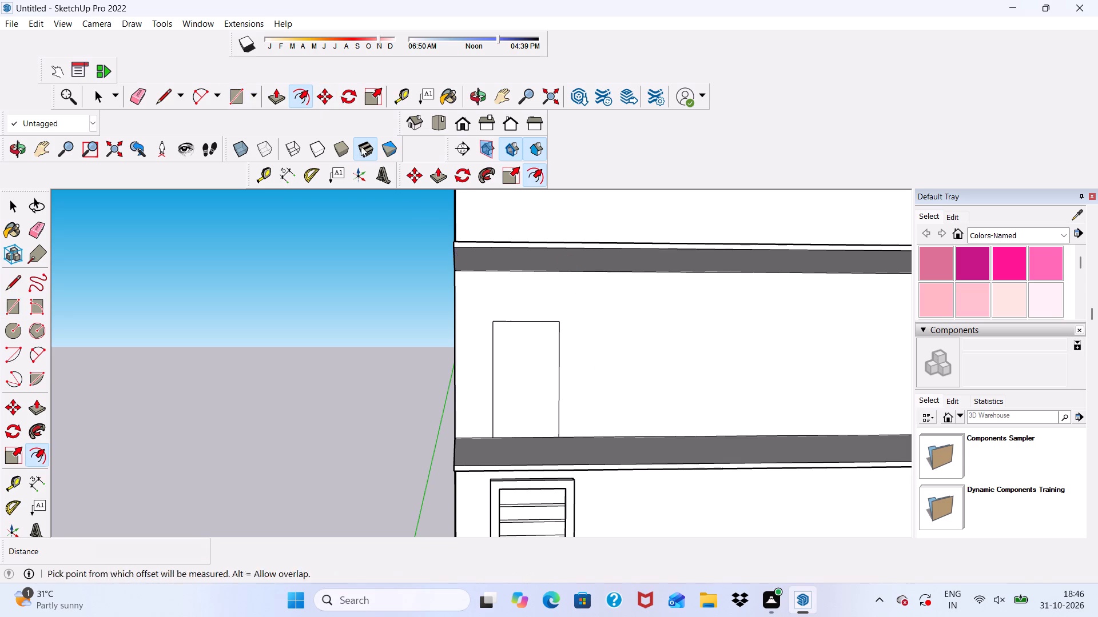
pyautogui.scroll(2, 528, 371)
pyautogui.click(510, 358)
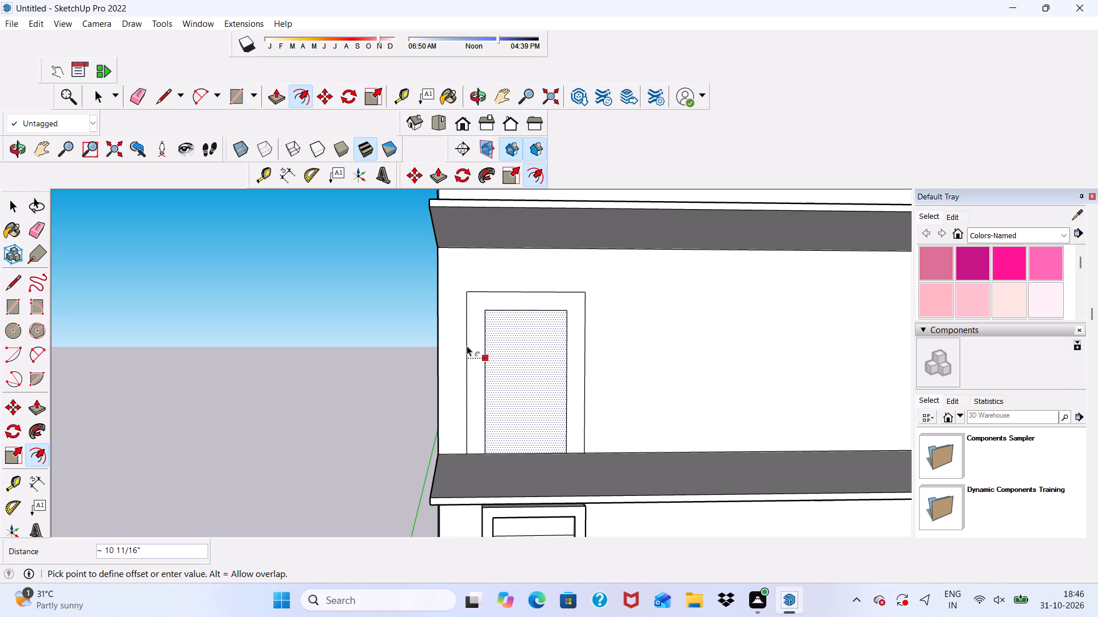
pyautogui.press('6')
pyautogui.hotkey('shift', '"')
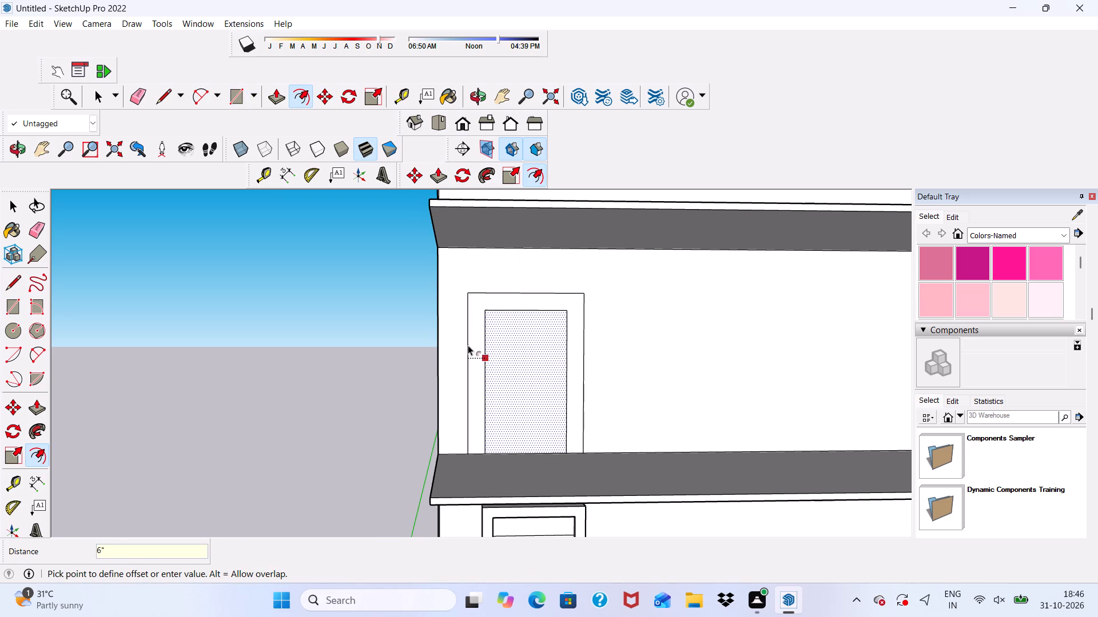
pyautogui.press('Return')
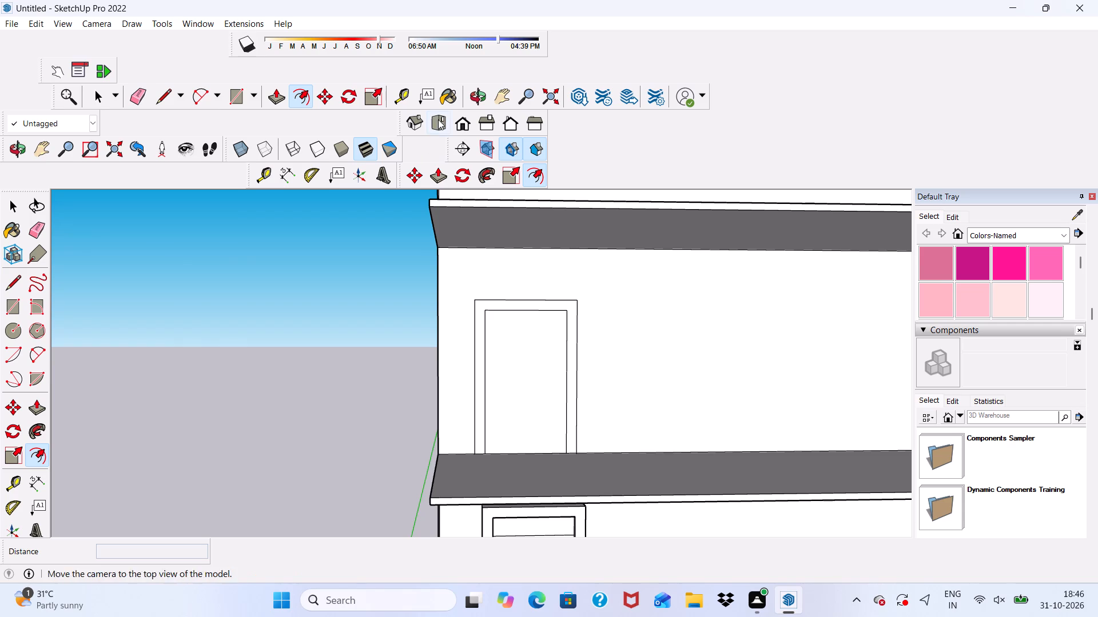
# Push/Pull the fourth-storey door's frame border outward from the wall by 6".
pyautogui.click(442, 178)
pyautogui.scroll(4, 568, 401)
pyautogui.scroll(3, 566, 279)
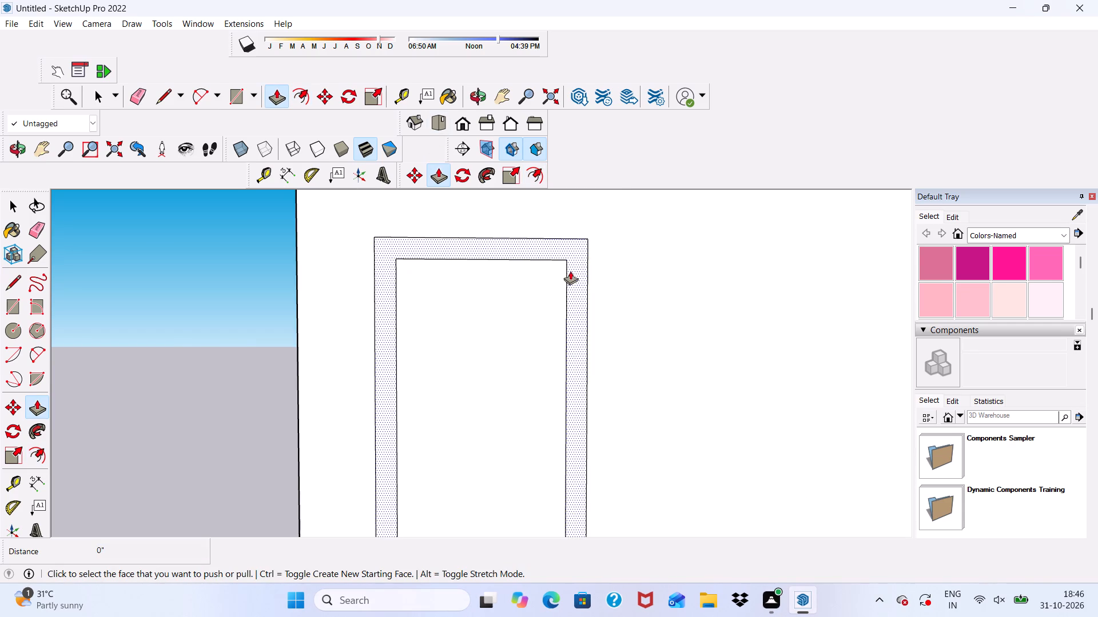
pyautogui.click(571, 270)
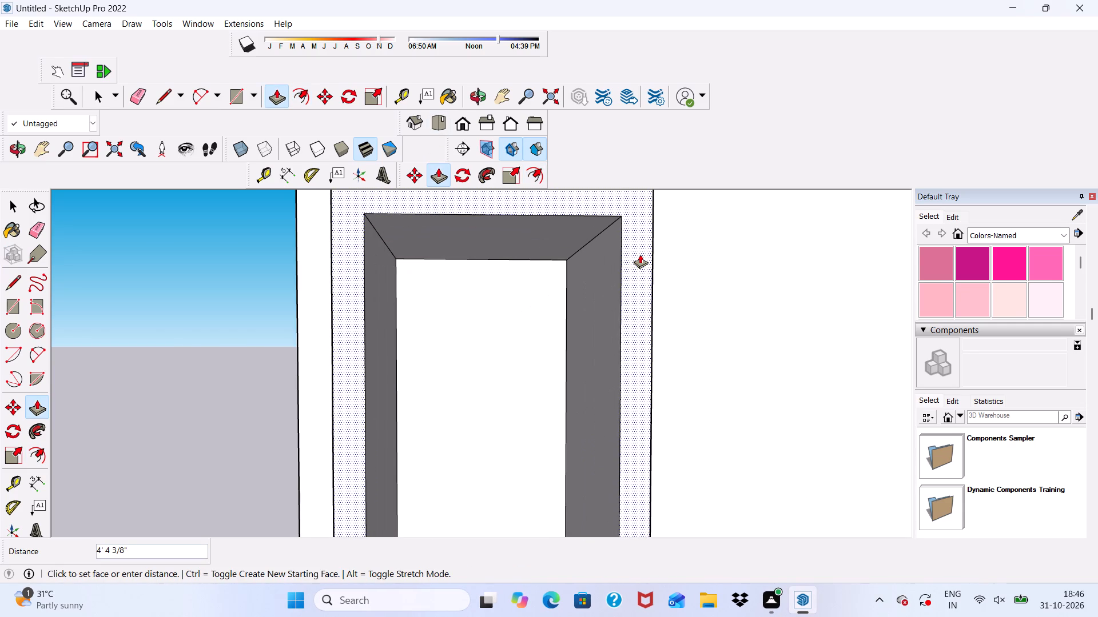
pyautogui.write('6"')
pyautogui.press('Return')
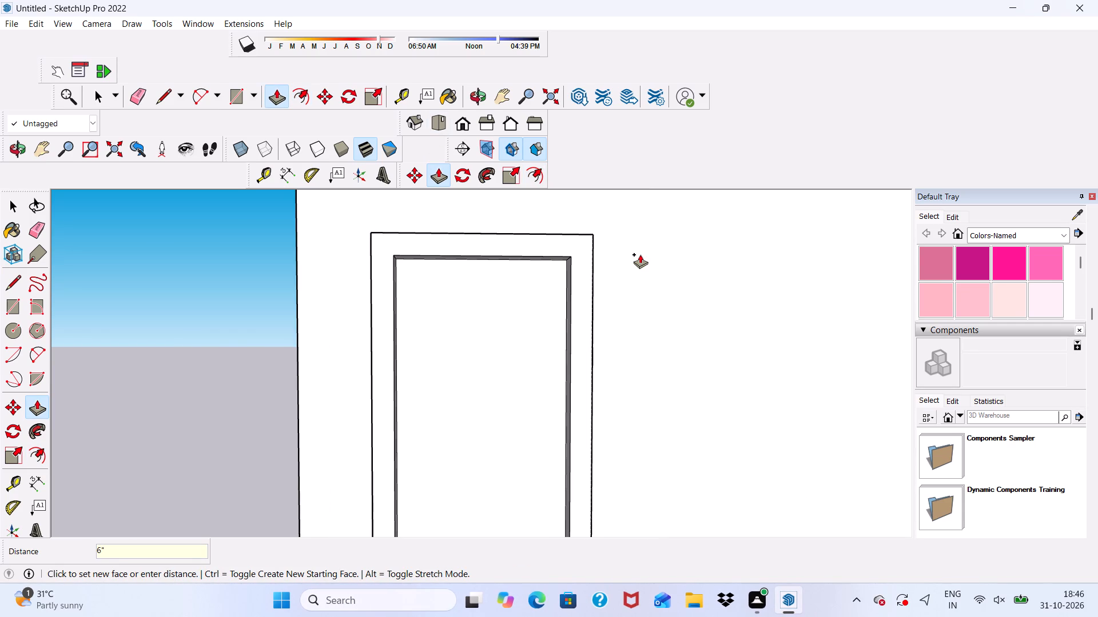
# Push/Pull the fourth-storey door panel outward by 3" inside its frame.
pyautogui.scroll(-20, 640, 254)
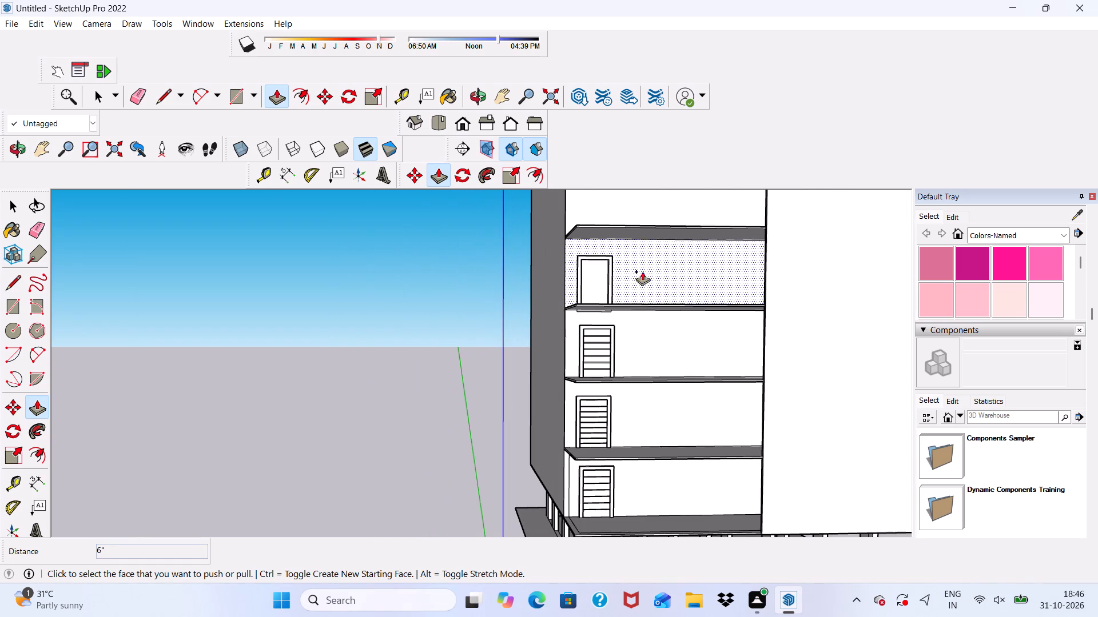
pyautogui.scroll(5, 656, 241)
pyautogui.scroll(11, 516, 312)
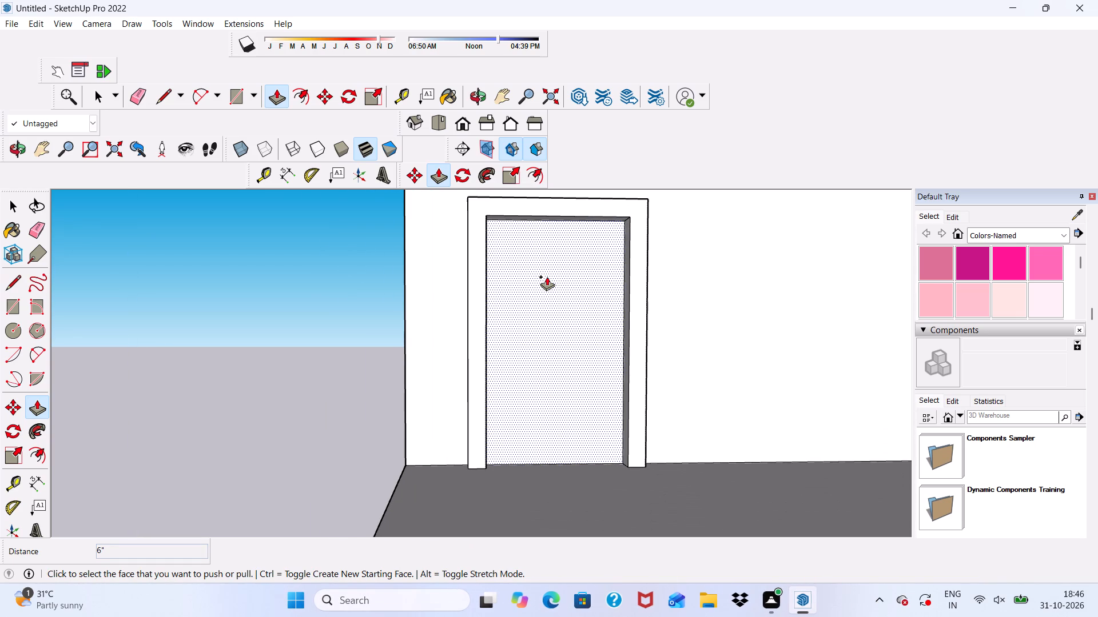
pyautogui.click(547, 277)
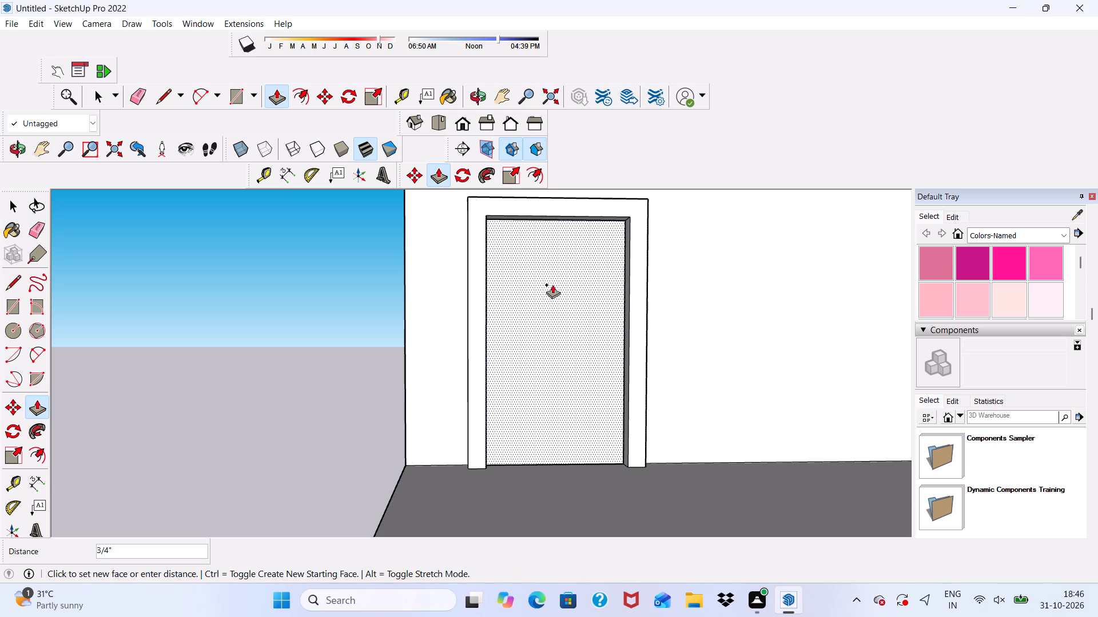
pyautogui.press('3')
pyautogui.hotkey('shift', '"')
pyautogui.press('Return')
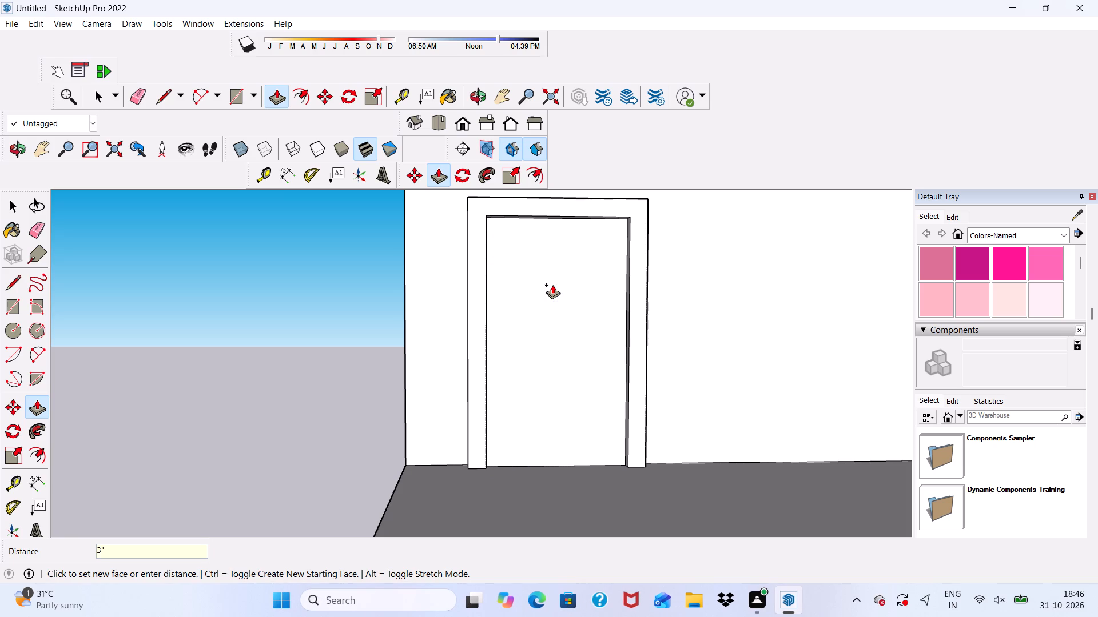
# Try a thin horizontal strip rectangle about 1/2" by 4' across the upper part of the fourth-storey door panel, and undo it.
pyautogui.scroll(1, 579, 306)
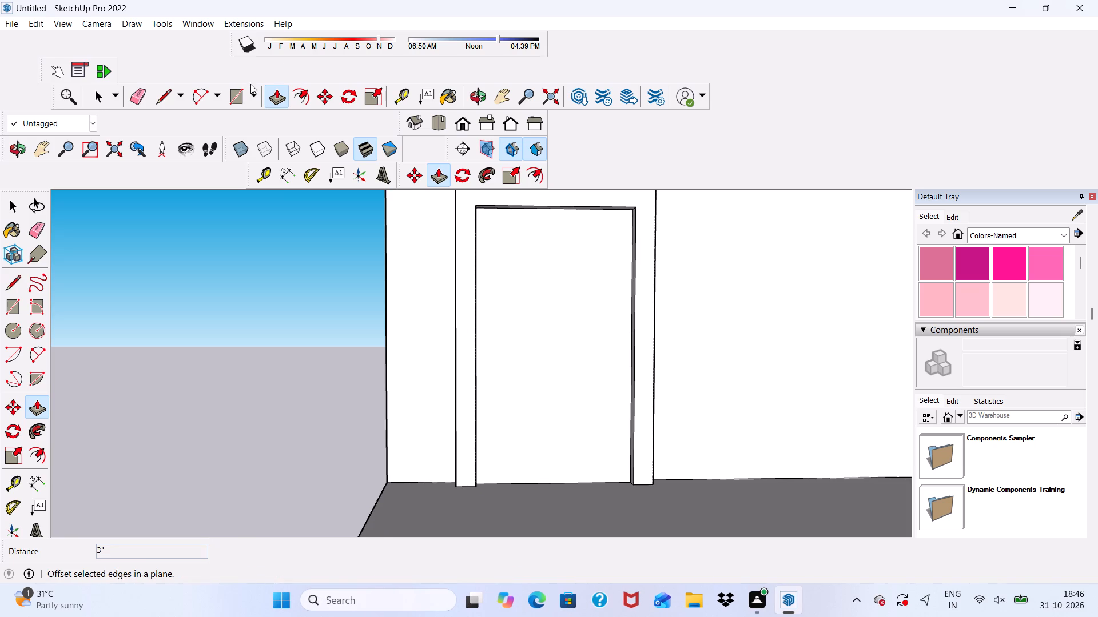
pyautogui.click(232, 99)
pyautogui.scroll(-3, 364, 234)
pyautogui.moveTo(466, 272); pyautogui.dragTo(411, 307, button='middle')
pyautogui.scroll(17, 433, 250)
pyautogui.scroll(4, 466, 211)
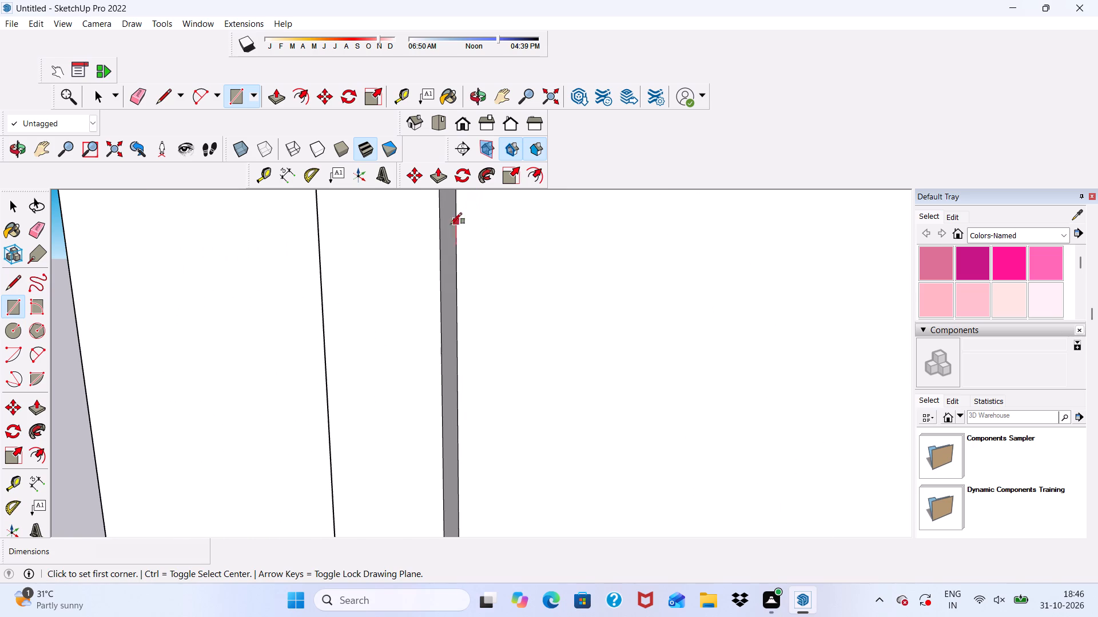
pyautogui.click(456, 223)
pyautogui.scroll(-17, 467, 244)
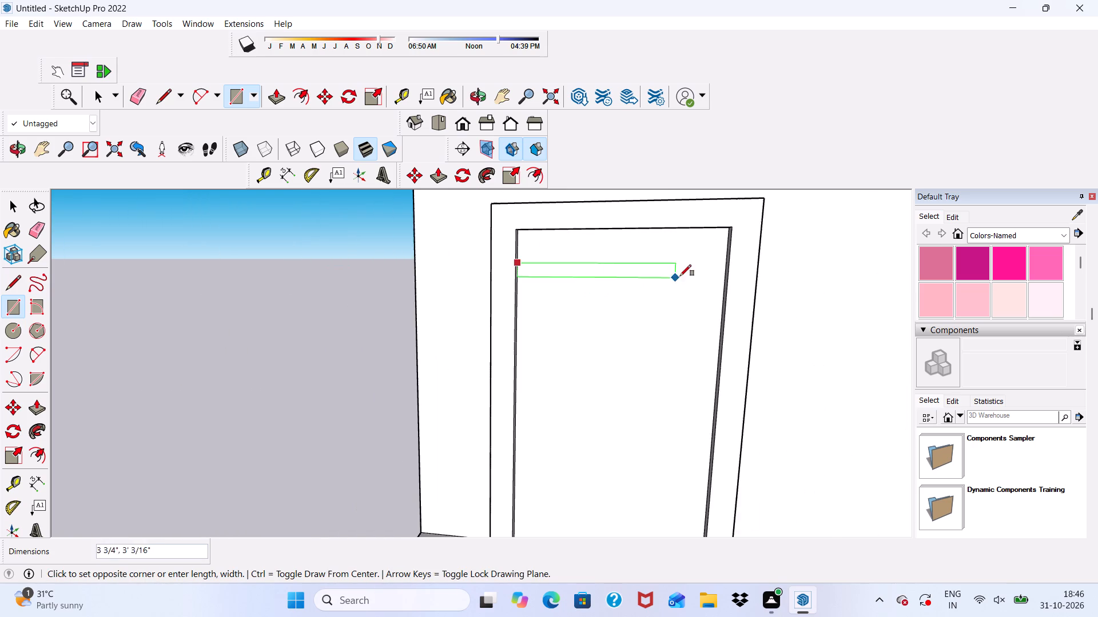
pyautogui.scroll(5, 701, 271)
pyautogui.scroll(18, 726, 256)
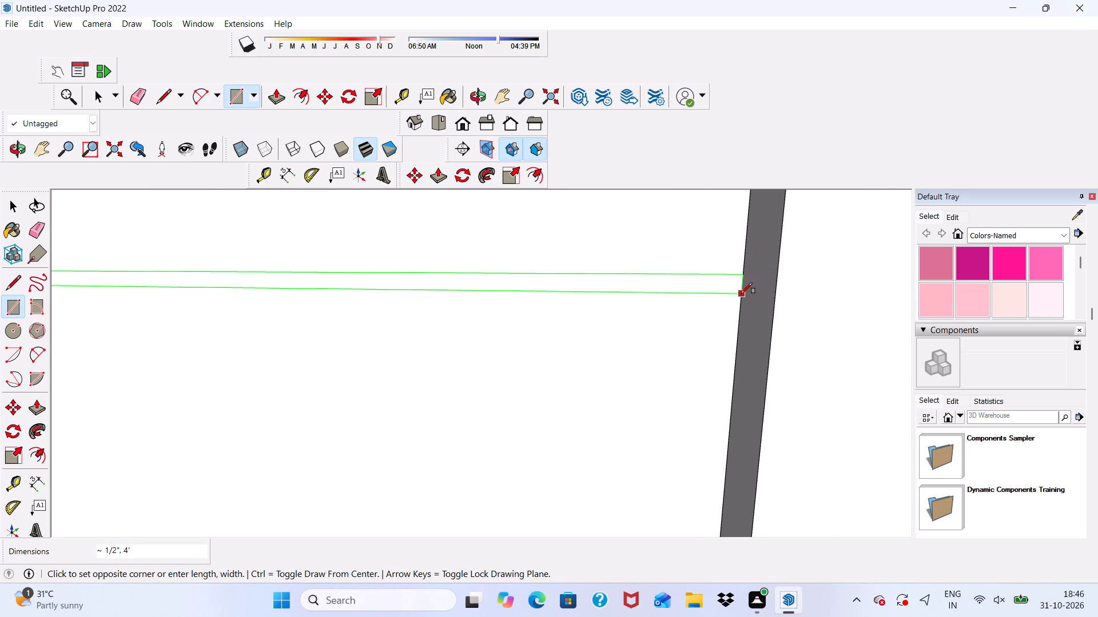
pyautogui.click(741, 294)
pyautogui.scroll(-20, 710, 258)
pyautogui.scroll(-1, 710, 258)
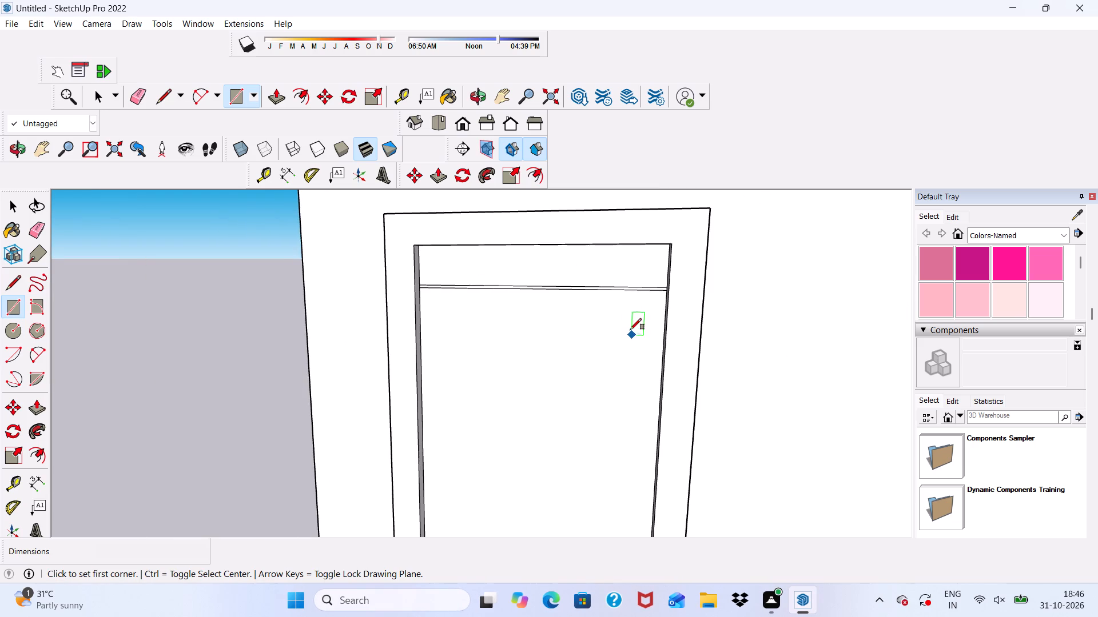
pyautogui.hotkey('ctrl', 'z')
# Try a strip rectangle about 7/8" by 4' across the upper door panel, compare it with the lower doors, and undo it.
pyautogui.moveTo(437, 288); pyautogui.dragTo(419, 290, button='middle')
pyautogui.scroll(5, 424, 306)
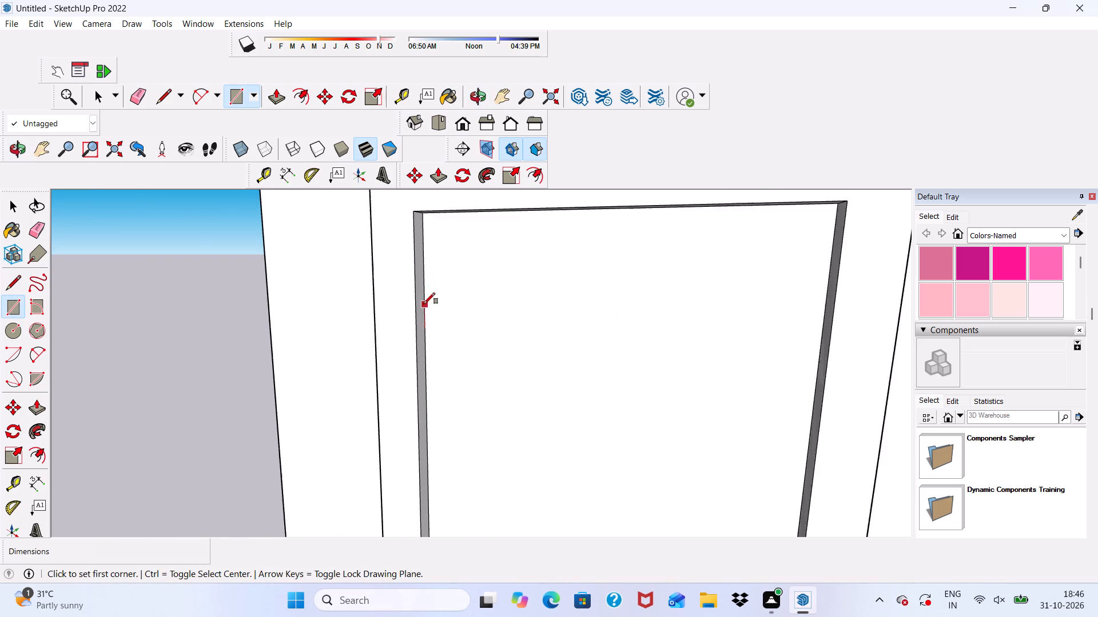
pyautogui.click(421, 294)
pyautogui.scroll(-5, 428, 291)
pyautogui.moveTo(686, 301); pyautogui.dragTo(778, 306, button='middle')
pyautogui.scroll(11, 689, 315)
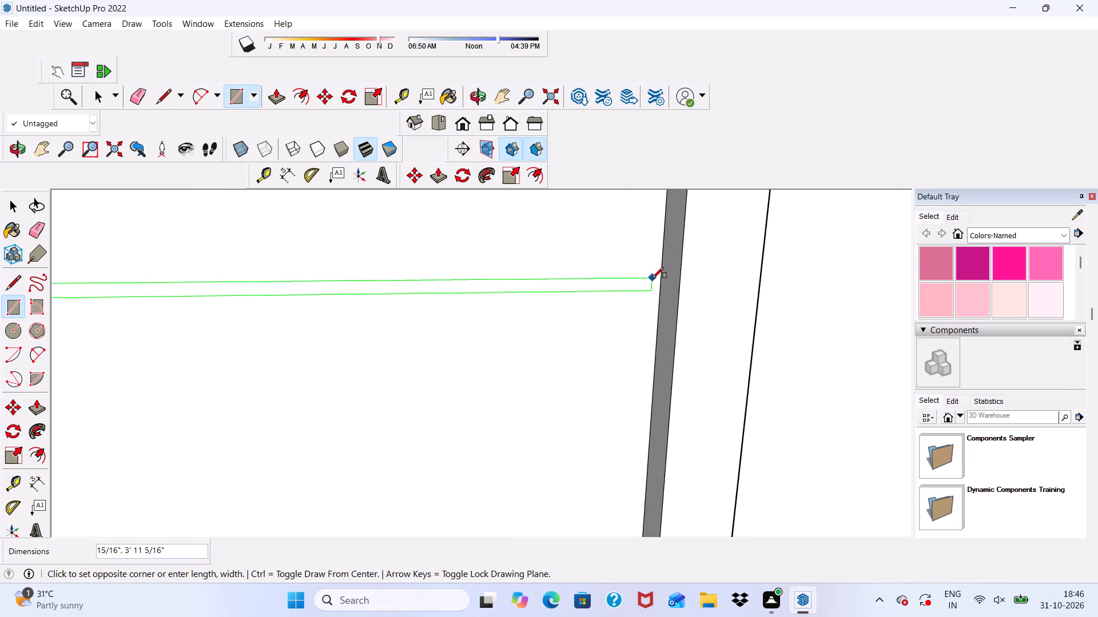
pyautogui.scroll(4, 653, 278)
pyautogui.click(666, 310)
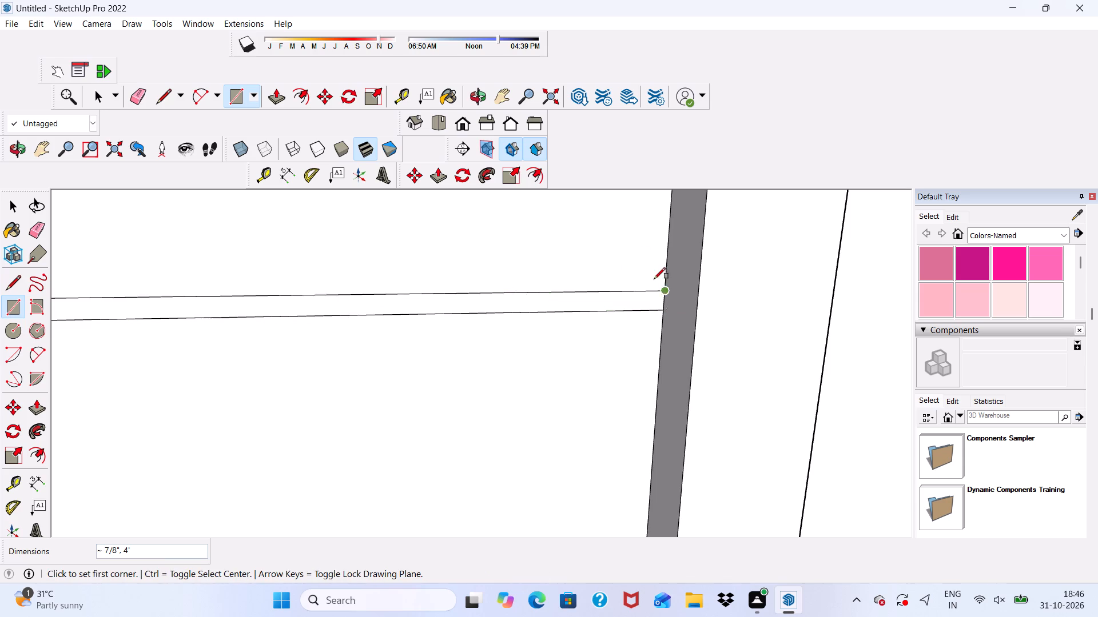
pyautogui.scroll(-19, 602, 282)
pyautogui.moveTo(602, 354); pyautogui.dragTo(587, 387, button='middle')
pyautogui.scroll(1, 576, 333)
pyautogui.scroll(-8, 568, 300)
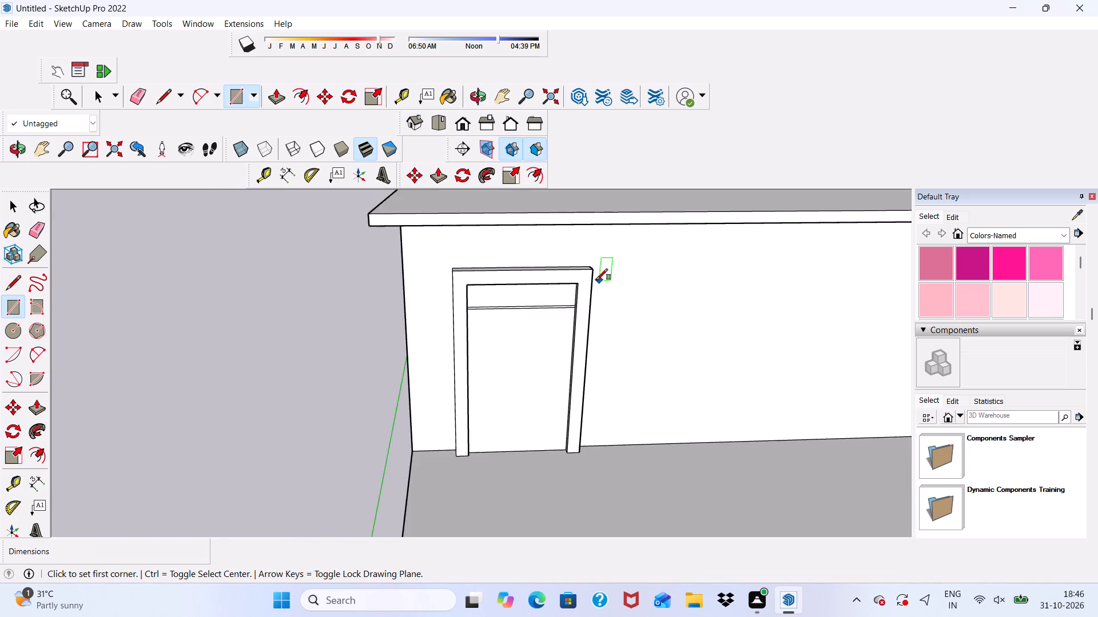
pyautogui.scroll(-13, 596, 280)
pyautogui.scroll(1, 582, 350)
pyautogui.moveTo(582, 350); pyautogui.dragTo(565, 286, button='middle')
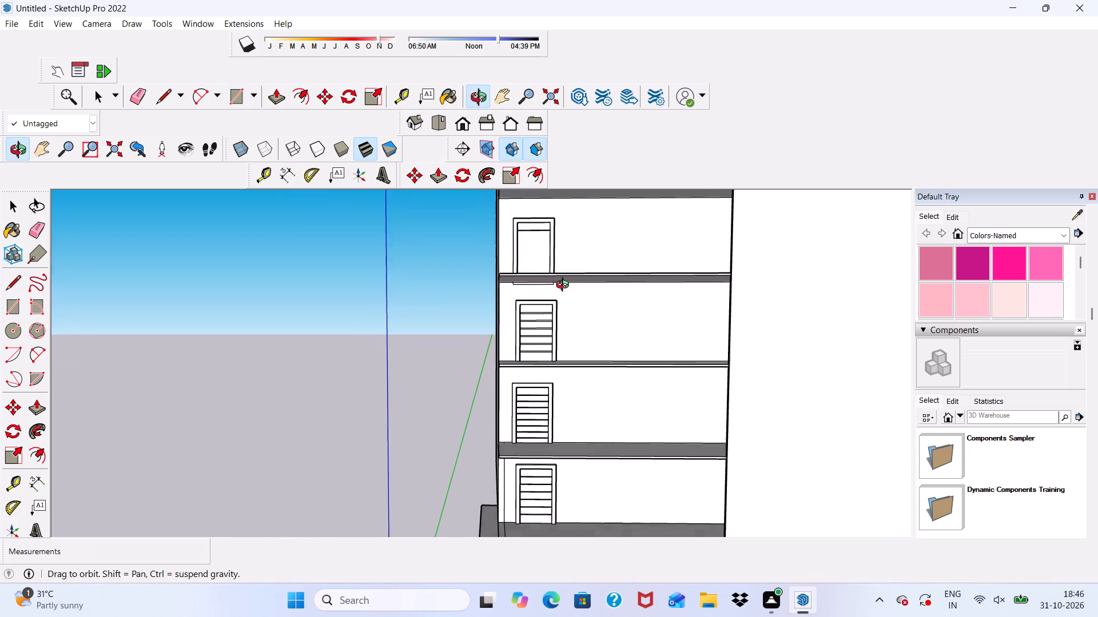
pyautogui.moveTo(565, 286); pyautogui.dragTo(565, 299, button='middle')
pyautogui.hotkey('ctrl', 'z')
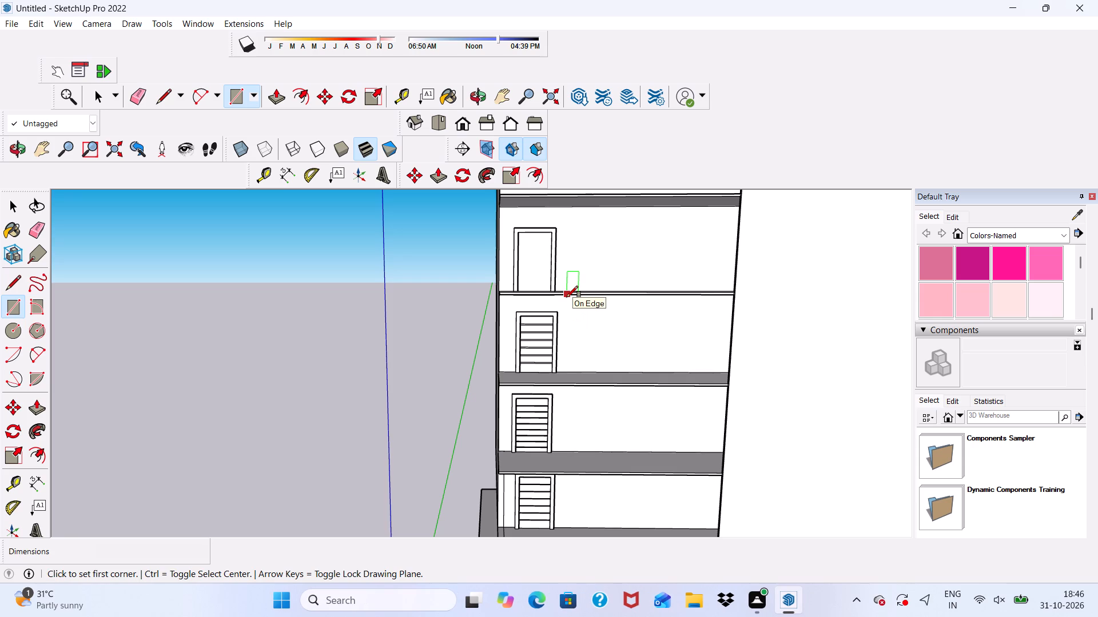
# Draw a horizontal strip rectangle about 7/8" by 4' across the upper part of the fourth-storey door panel, between the frame's inner sides.
pyautogui.scroll(5, 555, 263)
pyautogui.scroll(6, 498, 195)
pyautogui.scroll(-2, 499, 225)
pyautogui.scroll(6, 527, 296)
pyautogui.moveTo(532, 293); pyautogui.dragTo(471, 313, button='middle')
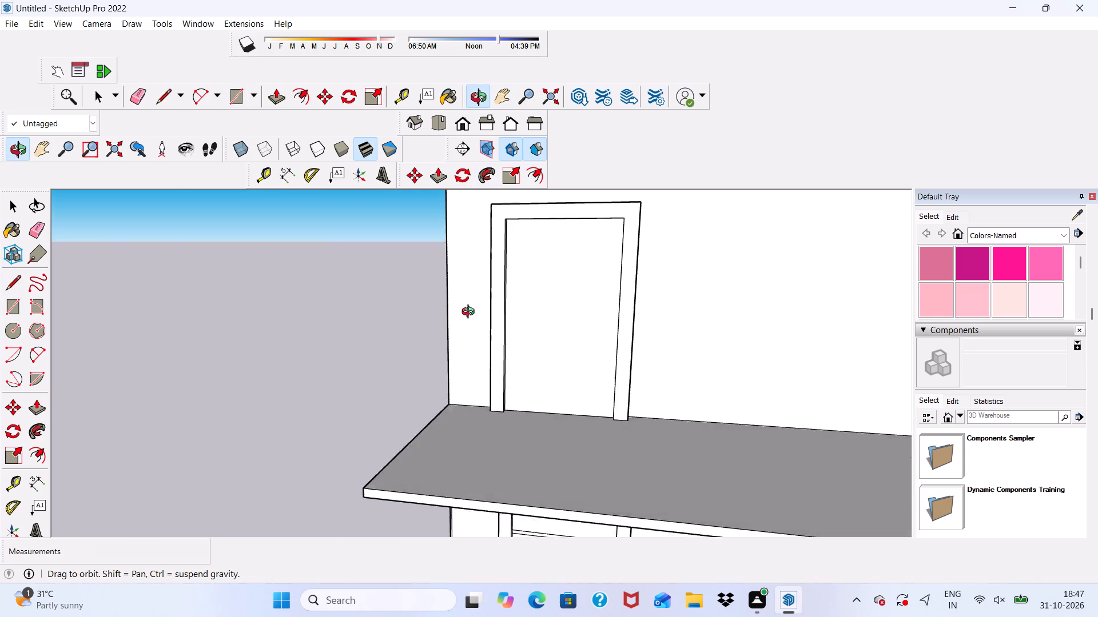
pyautogui.moveTo(471, 313); pyautogui.dragTo(451, 321, button='middle')
pyautogui.scroll(6, 513, 262)
pyautogui.click(505, 243)
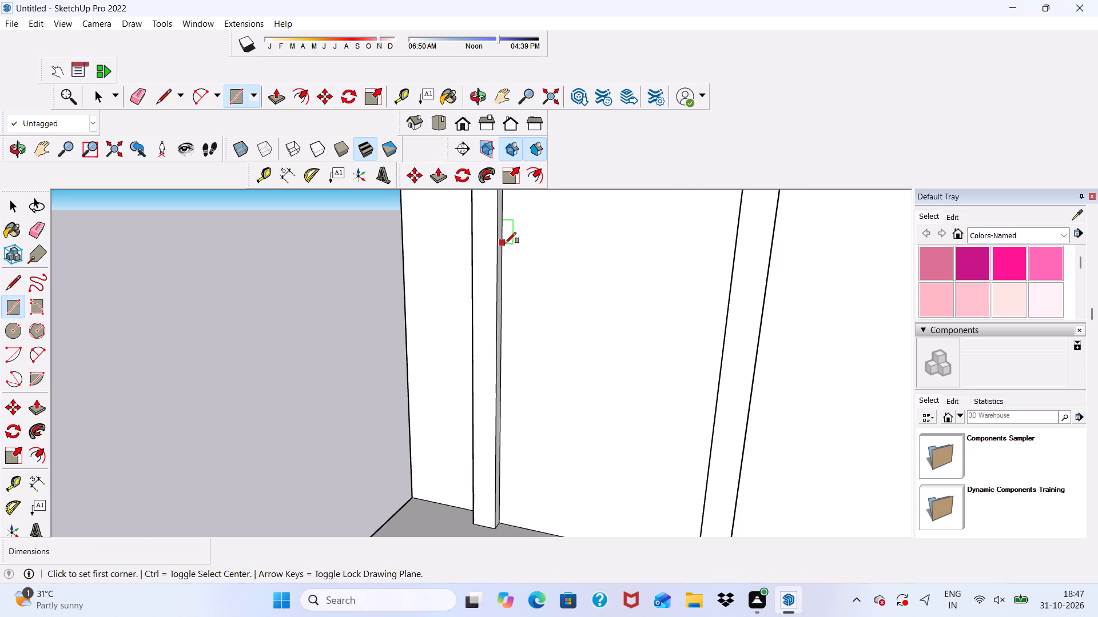
pyautogui.scroll(-3, 575, 326)
pyautogui.moveTo(654, 294); pyautogui.dragTo(813, 295, button='middle')
pyautogui.scroll(2, 662, 261)
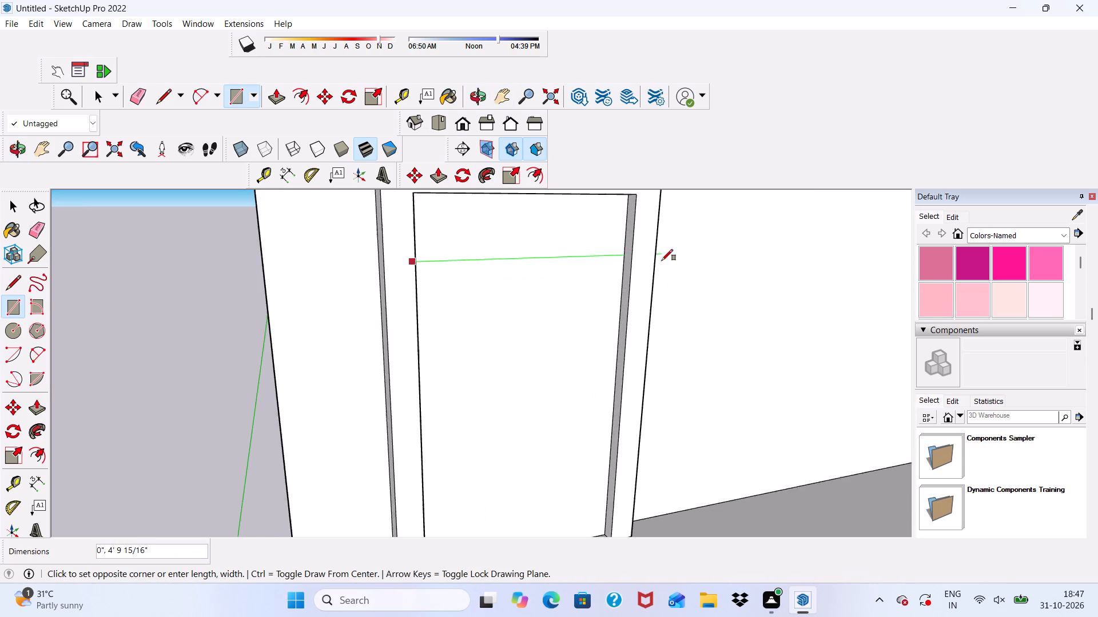
pyautogui.scroll(14, 662, 261)
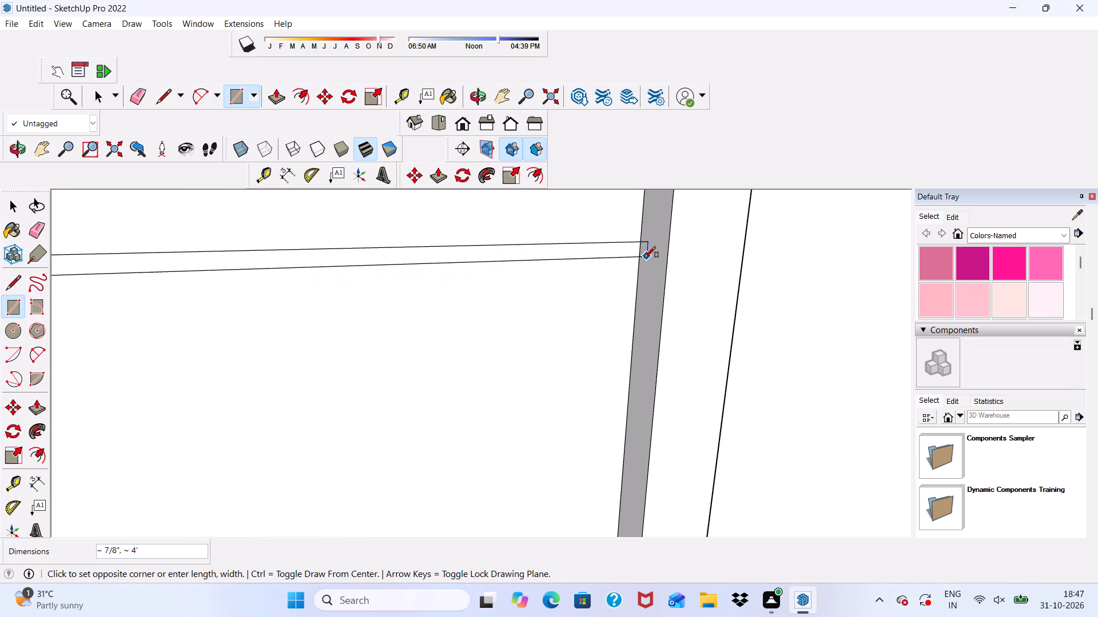
pyautogui.click(639, 261)
pyautogui.scroll(-9, 614, 255)
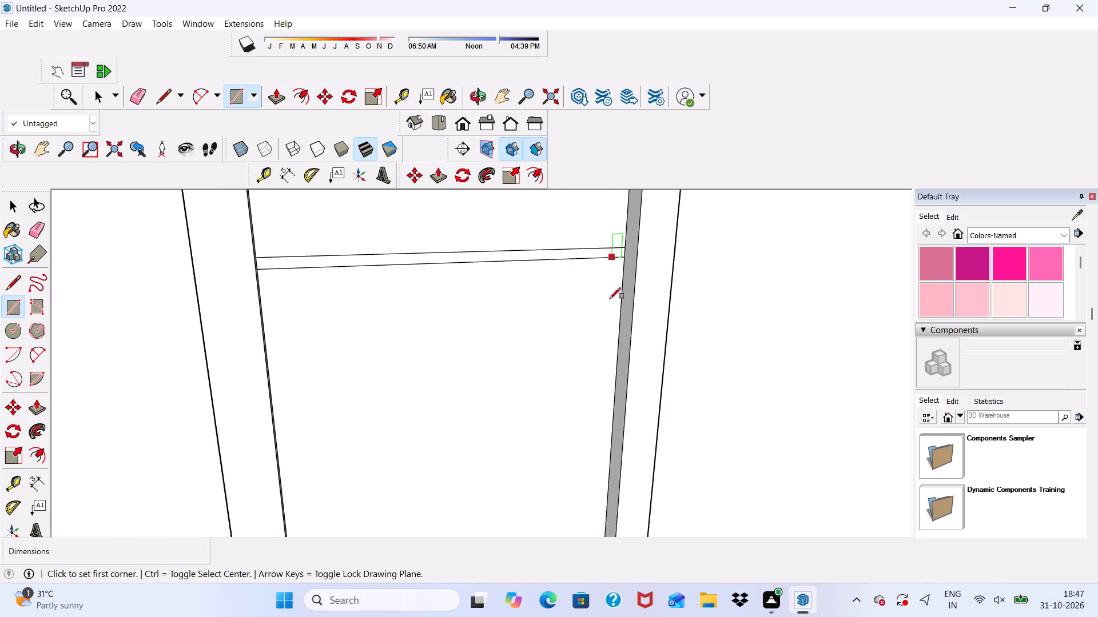
# Copy the strip about 9" down the fourth-storey door panel and array it as seven equally spaced copies.
pyautogui.scroll(-2, 610, 299)
pyautogui.moveTo(610, 305); pyautogui.dragTo(495, 378, button='middle')
pyautogui.press('space')
pyautogui.scroll(5, 482, 264)
pyautogui.press('space')
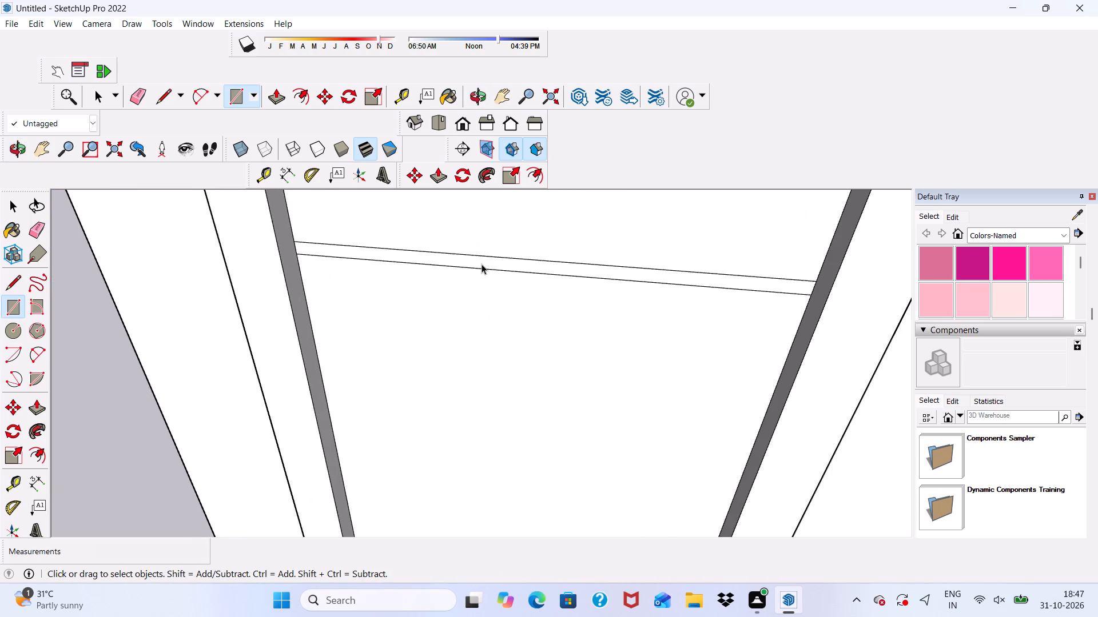
pyautogui.doubleClick(482, 264)
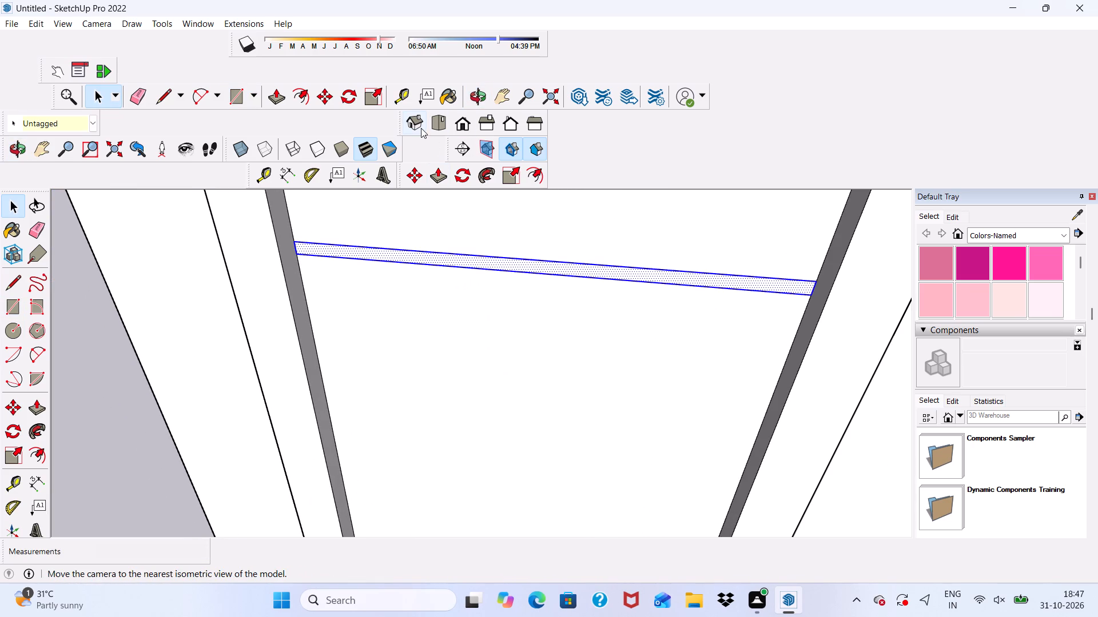
pyautogui.click(329, 91)
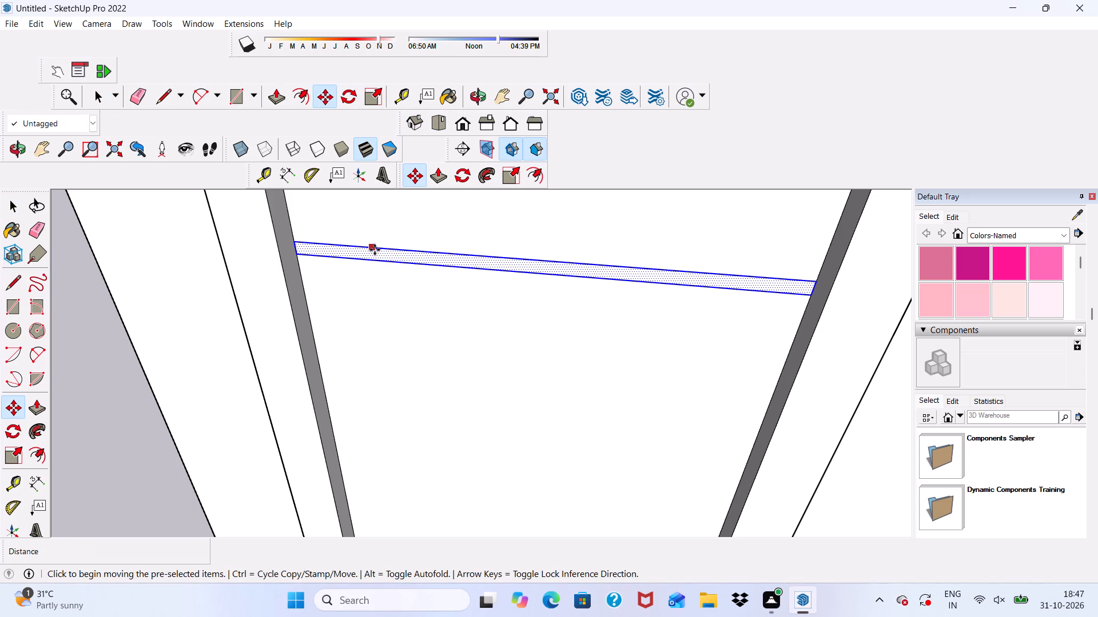
pyautogui.click(375, 250)
pyautogui.scroll(-9, 387, 226)
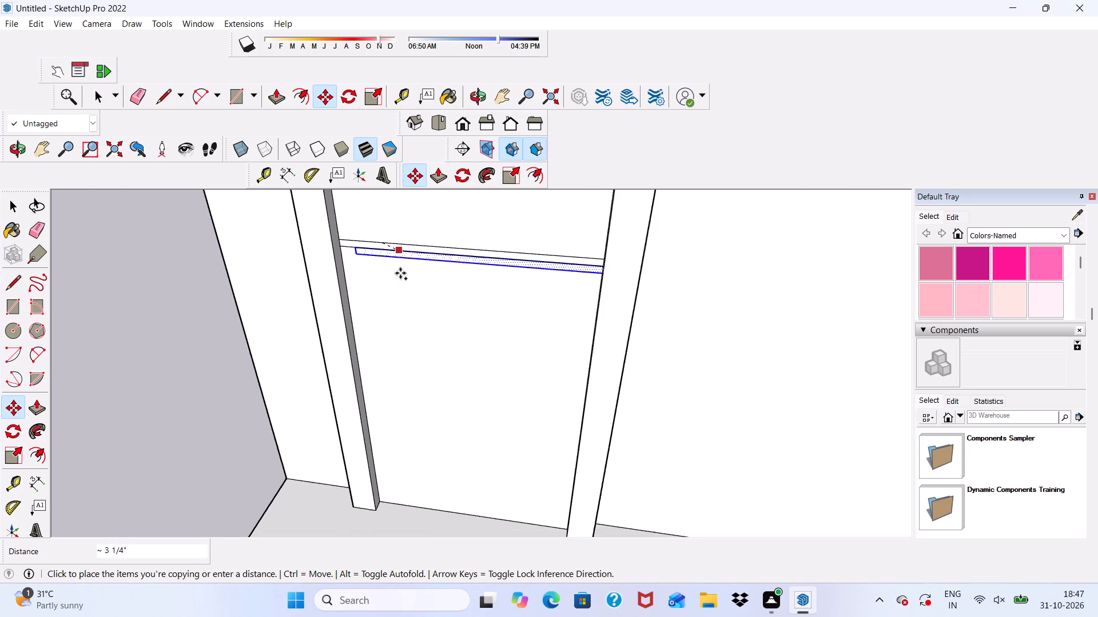
pyautogui.scroll(-1, 400, 273)
pyautogui.scroll(5, 410, 326)
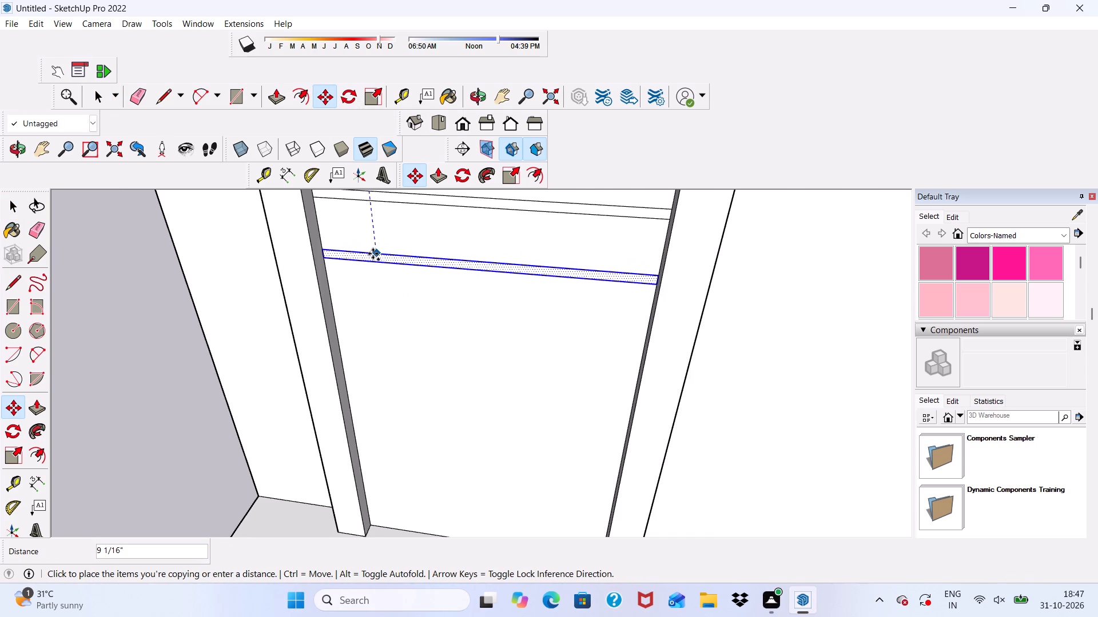
pyautogui.click(373, 254)
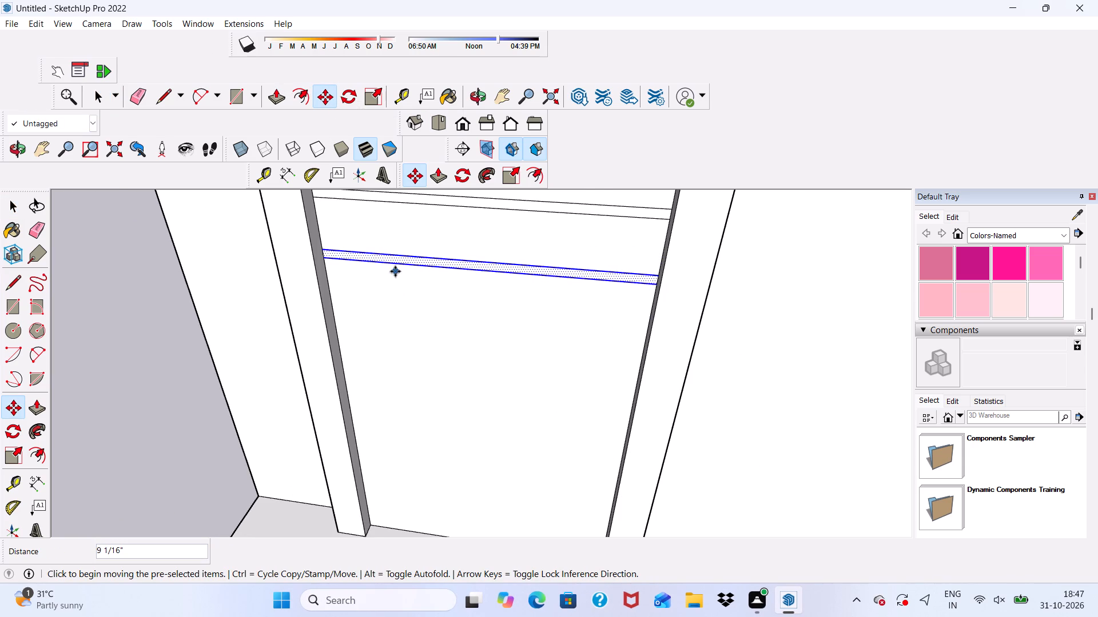
pyautogui.hotkey('shift', '*')
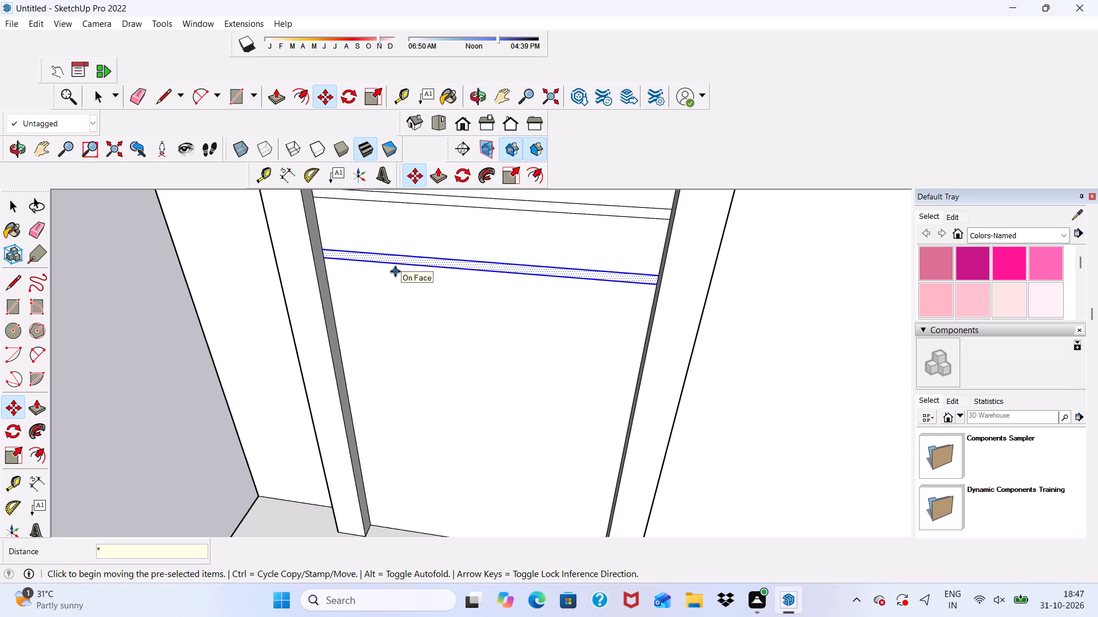
pyautogui.press('7')
pyautogui.press('Return')
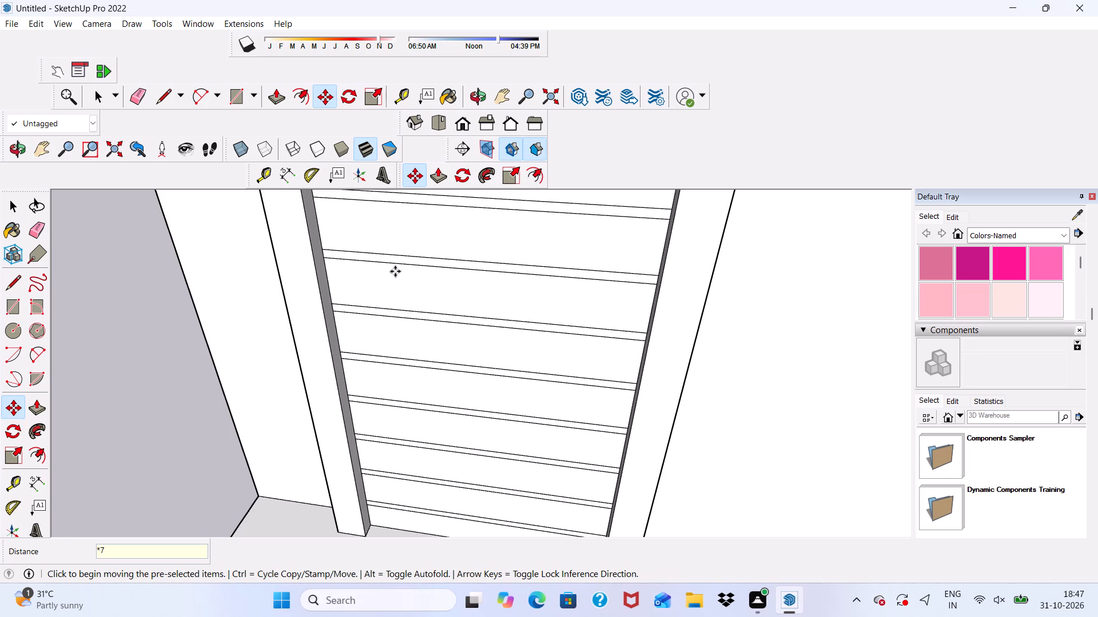
# Examine the strip-panelled fourth-storey door alongside the doors below and the blank storeys above.
pyautogui.scroll(-4, 396, 272)
pyautogui.press('space')
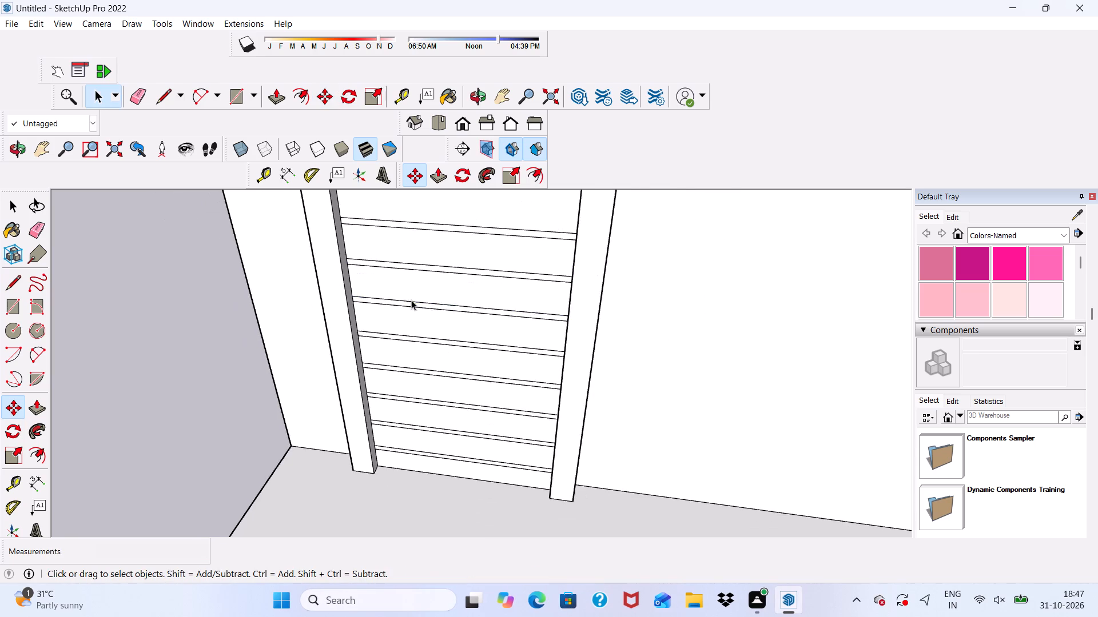
pyautogui.scroll(-9, 411, 297)
pyautogui.moveTo(470, 414); pyautogui.dragTo(470, 338, button='middle')
pyautogui.scroll(5, 470, 338)
pyautogui.scroll(-2, 424, 319)
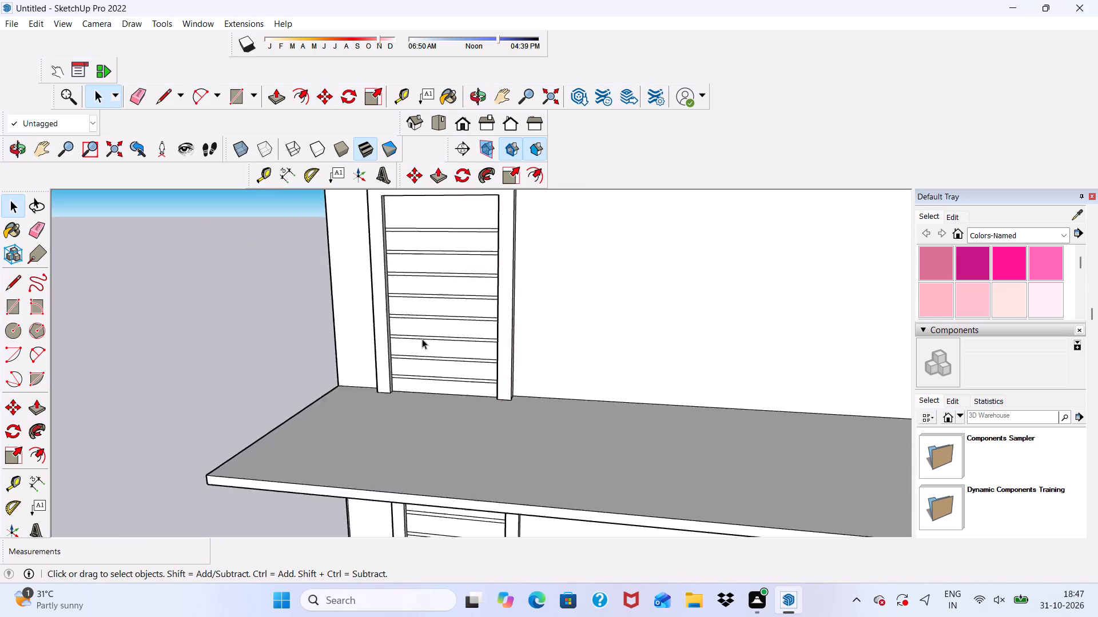
pyautogui.scroll(-9, 422, 339)
pyautogui.moveTo(440, 441); pyautogui.dragTo(471, 491, button='middle')
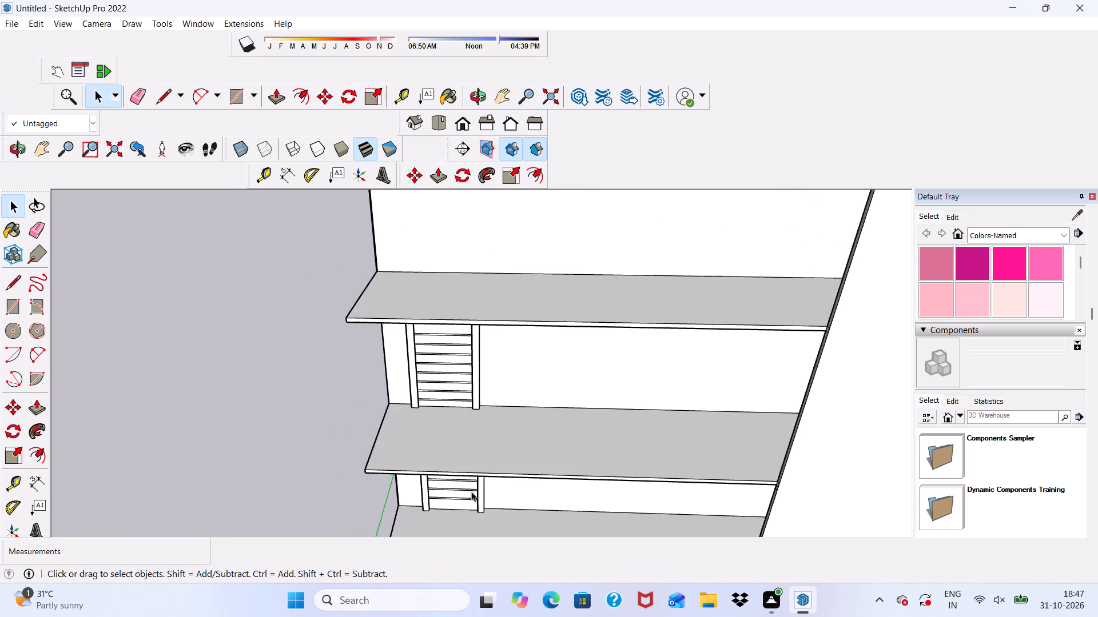
pyautogui.scroll(5, 437, 384)
pyautogui.scroll(-12, 437, 384)
pyautogui.moveTo(445, 422); pyautogui.dragTo(442, 351, button='middle')
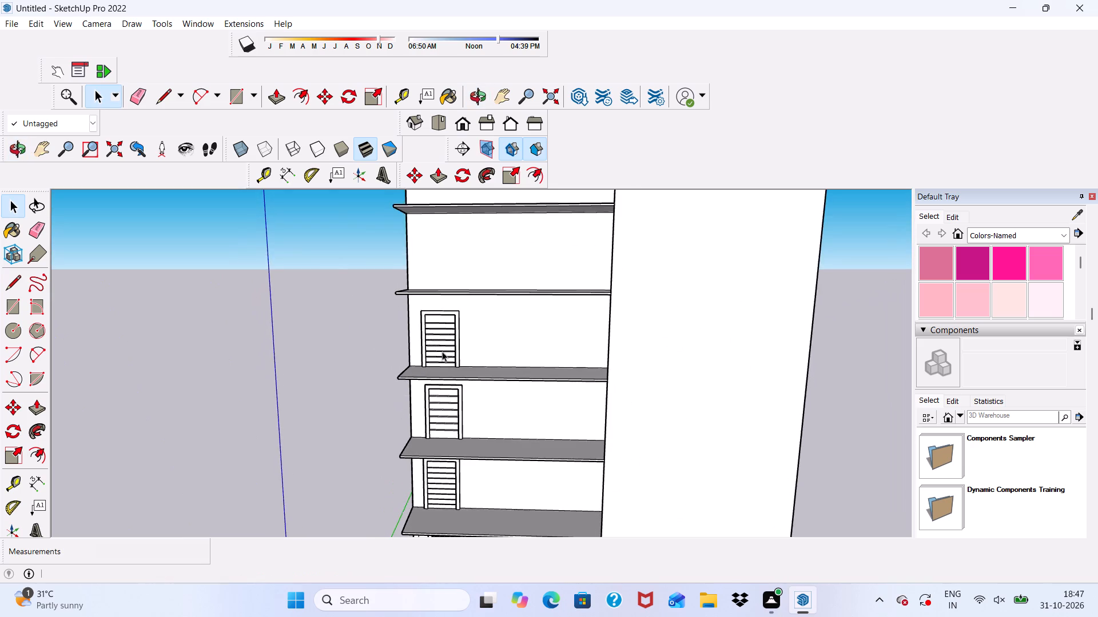
# Examine the whole building from the front and at an angle, comparing the four strip-panelled doors with the blank storeys above.
pyautogui.scroll(-10, 443, 359)
pyautogui.scroll(6, 440, 302)
pyautogui.scroll(4, 479, 370)
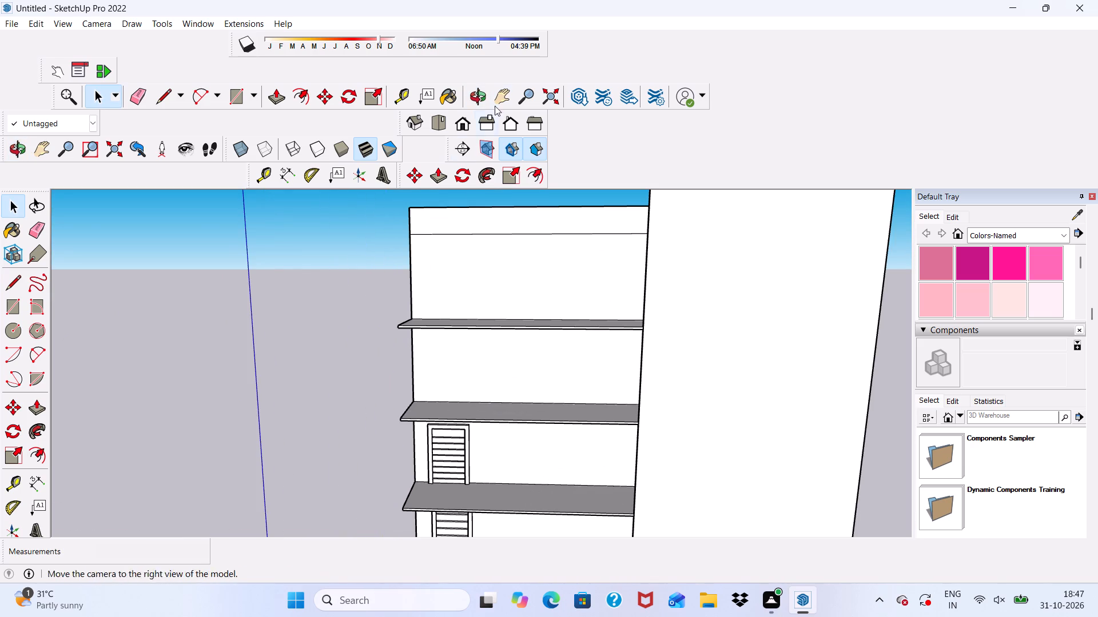
pyautogui.click(455, 119)
pyautogui.scroll(-4, 666, 361)
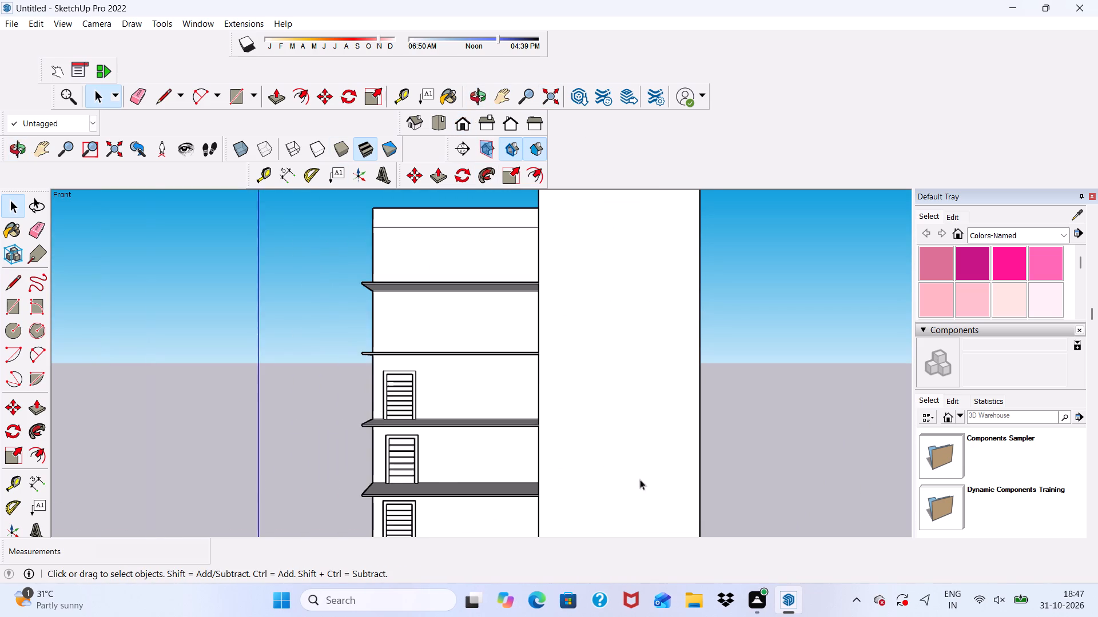
pyautogui.scroll(-8, 566, 468)
pyautogui.scroll(-1, 526, 417)
pyautogui.scroll(6, 536, 464)
pyautogui.scroll(-5, 483, 289)
pyautogui.moveTo(478, 410); pyautogui.dragTo(507, 488, button='middle')
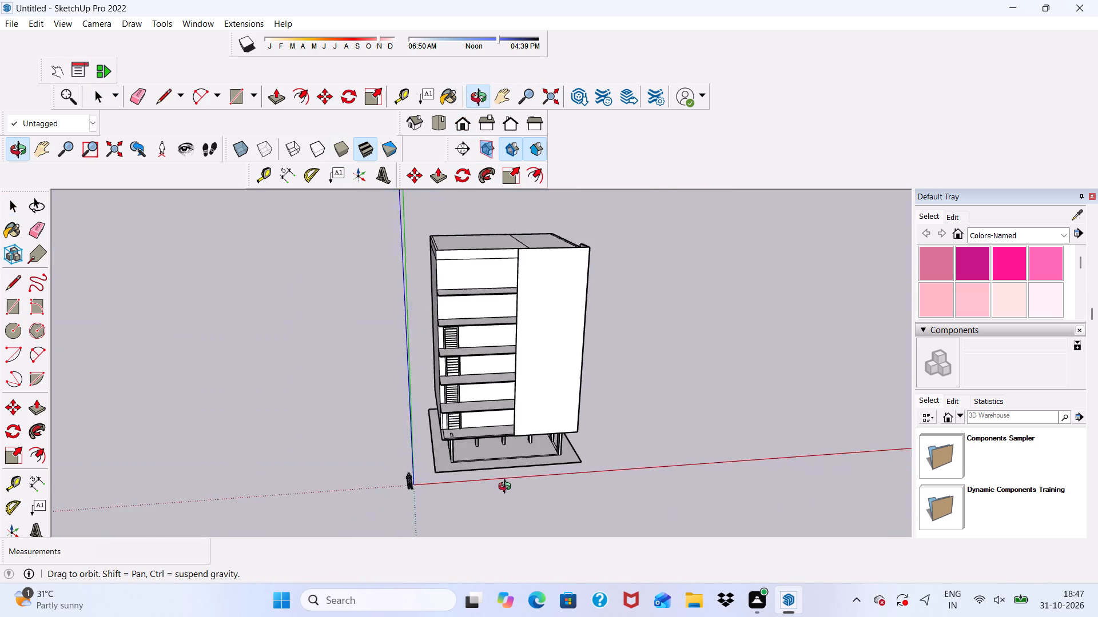
pyautogui.moveTo(507, 488); pyautogui.dragTo(478, 487, button='middle')
pyautogui.scroll(11, 456, 483)
pyautogui.scroll(-11, 428, 421)
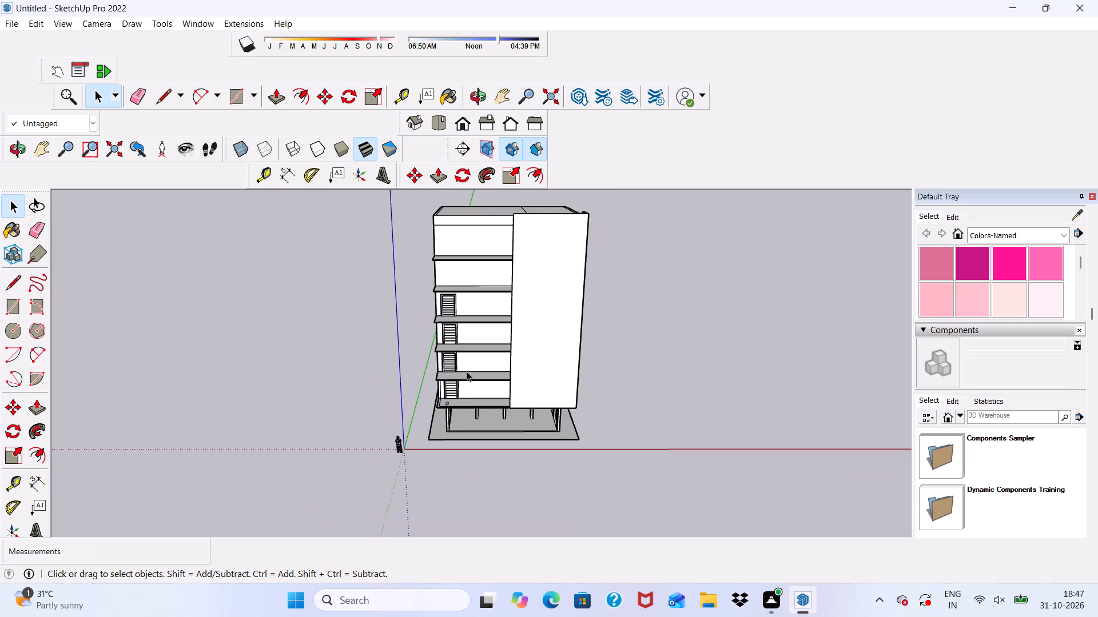
pyautogui.moveTo(467, 371); pyautogui.dragTo(499, 349, button='middle')
pyautogui.scroll(10, 496, 350)
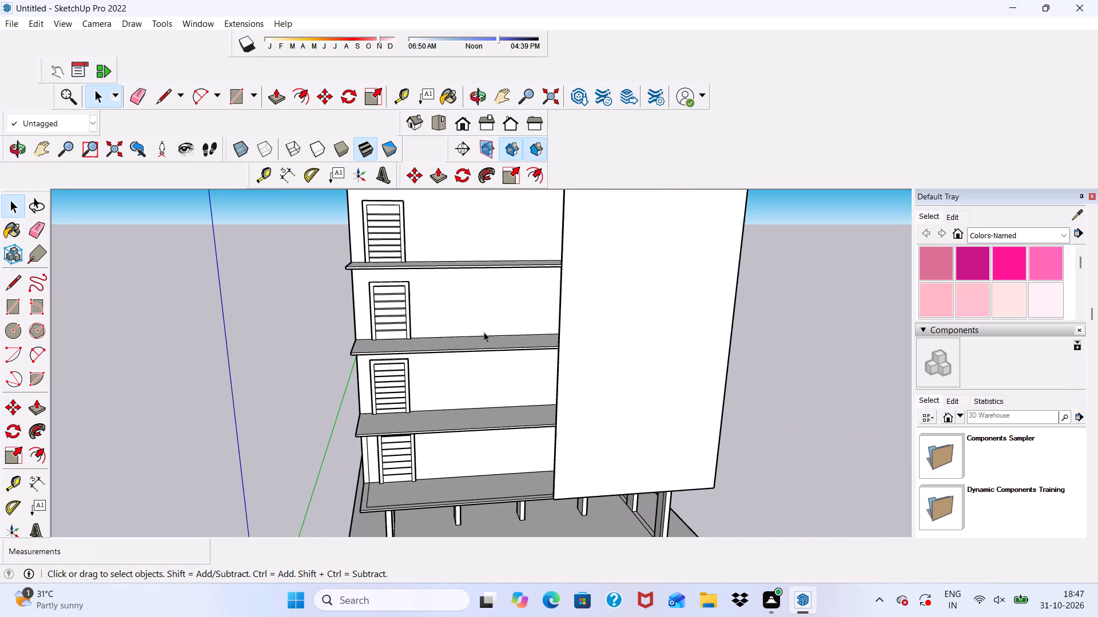
pyautogui.scroll(-9, 482, 339)
pyautogui.scroll(5, 431, 292)
pyautogui.moveTo(432, 299); pyautogui.dragTo(500, 258, button='middle')
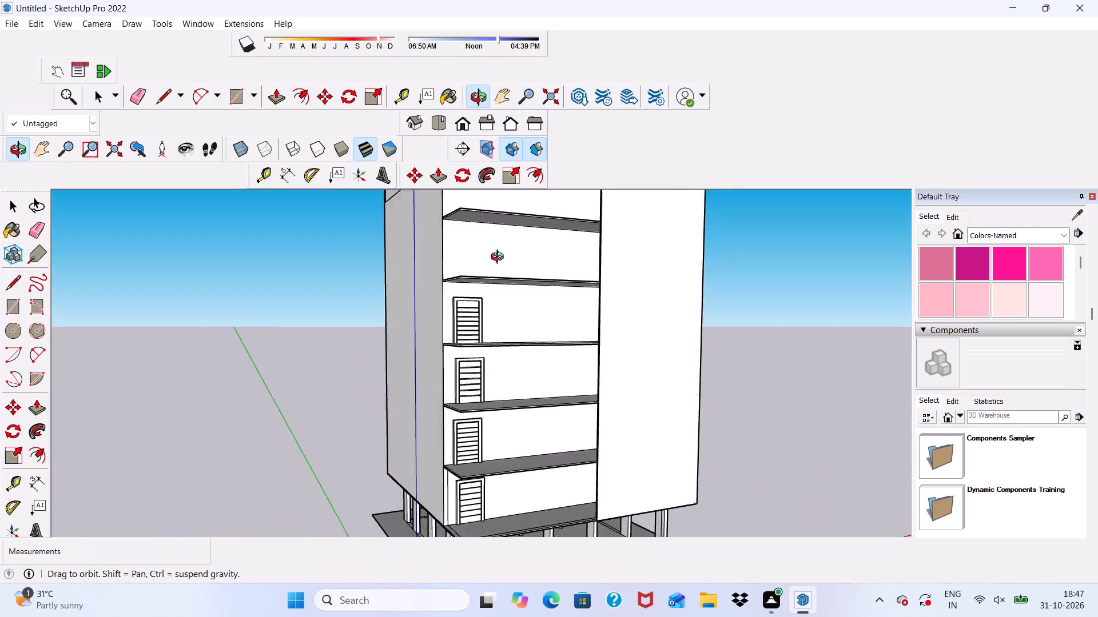
pyautogui.moveTo(500, 258); pyautogui.dragTo(409, 301, button='middle')
pyautogui.scroll(-5, 423, 330)
pyautogui.moveTo(472, 420); pyautogui.dragTo(451, 367, button='middle')
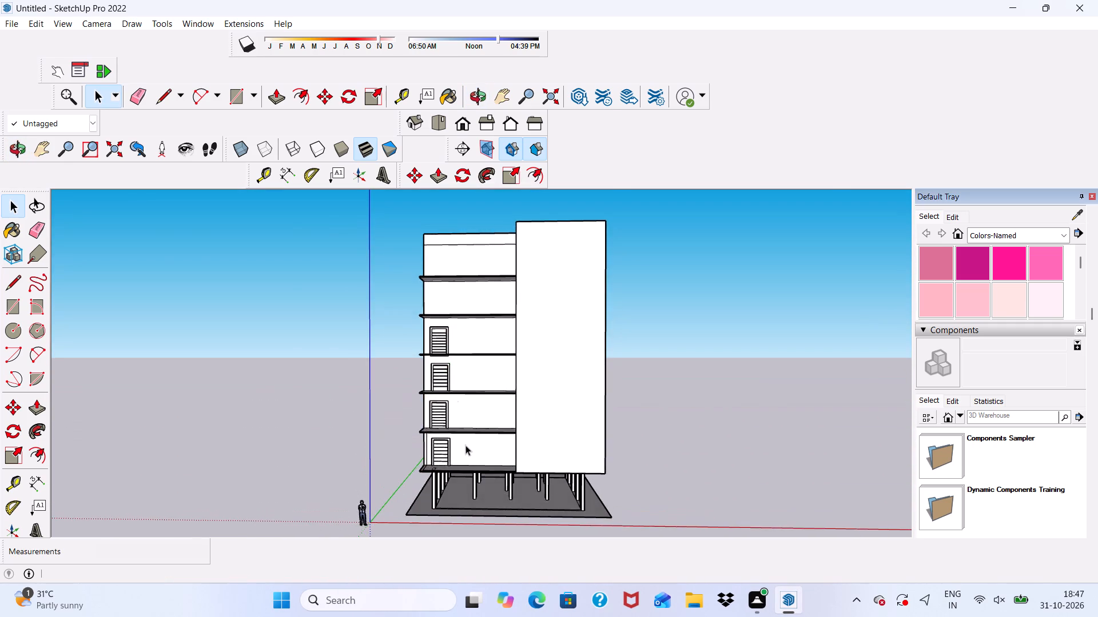
pyautogui.scroll(5, 470, 463)
pyautogui.scroll(5, 403, 344)
pyautogui.scroll(-5, 336, 328)
pyautogui.scroll(7, 375, 421)
pyautogui.scroll(-11, 377, 298)
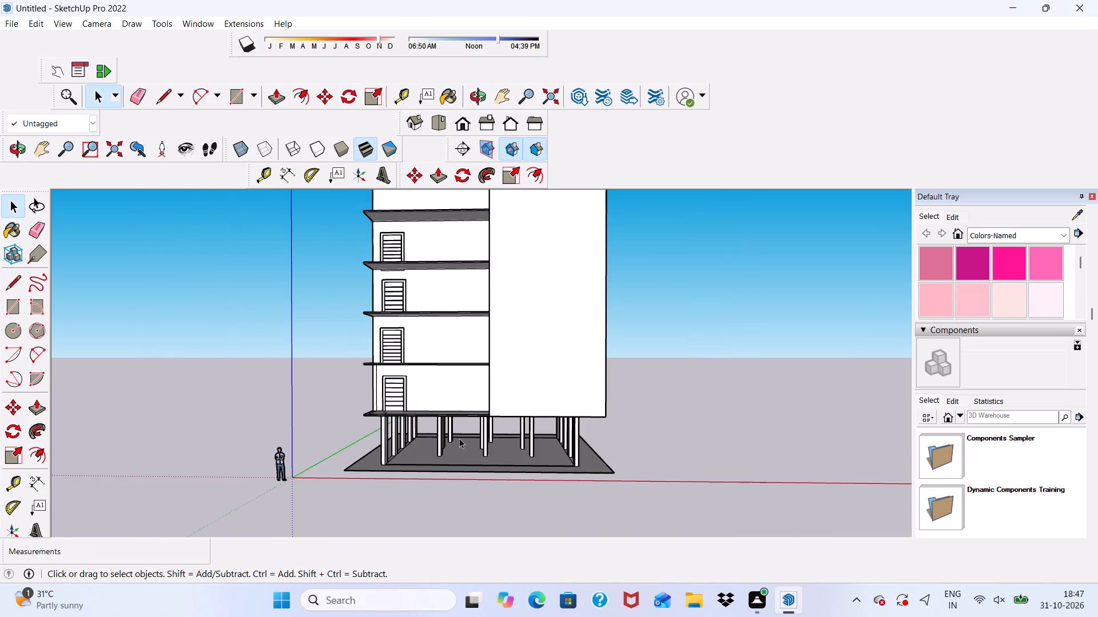
pyautogui.scroll(-6, 436, 379)
pyautogui.scroll(4, 457, 311)
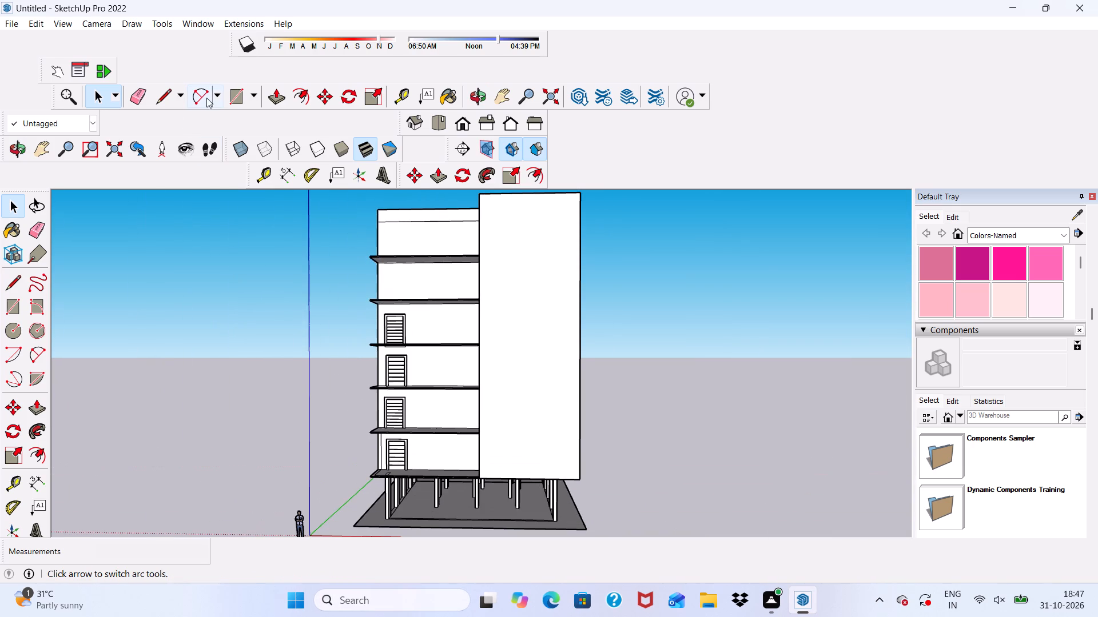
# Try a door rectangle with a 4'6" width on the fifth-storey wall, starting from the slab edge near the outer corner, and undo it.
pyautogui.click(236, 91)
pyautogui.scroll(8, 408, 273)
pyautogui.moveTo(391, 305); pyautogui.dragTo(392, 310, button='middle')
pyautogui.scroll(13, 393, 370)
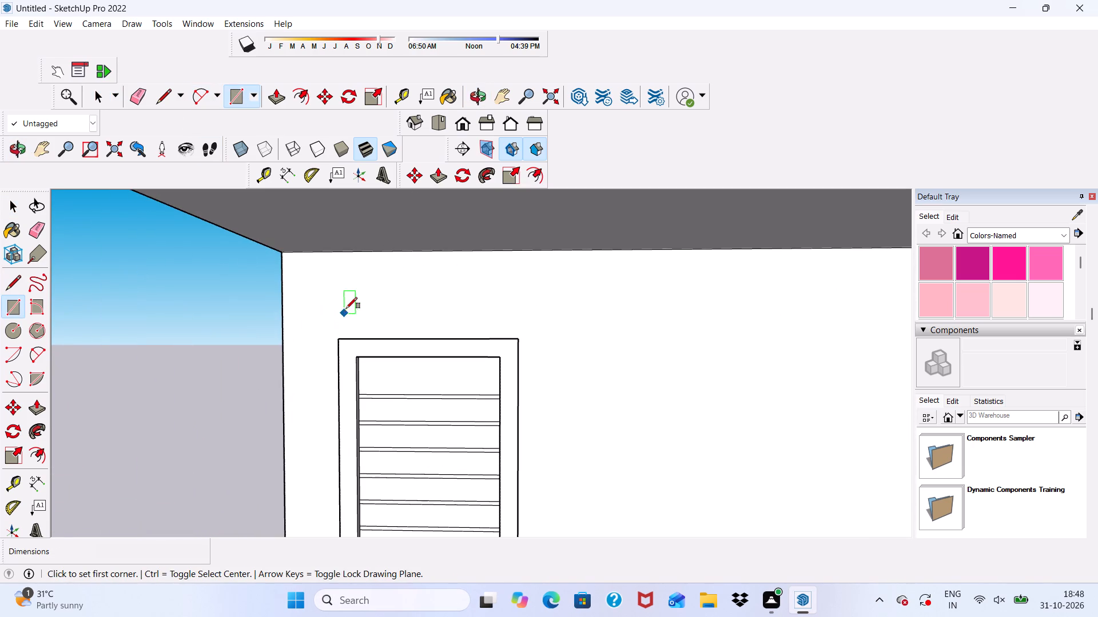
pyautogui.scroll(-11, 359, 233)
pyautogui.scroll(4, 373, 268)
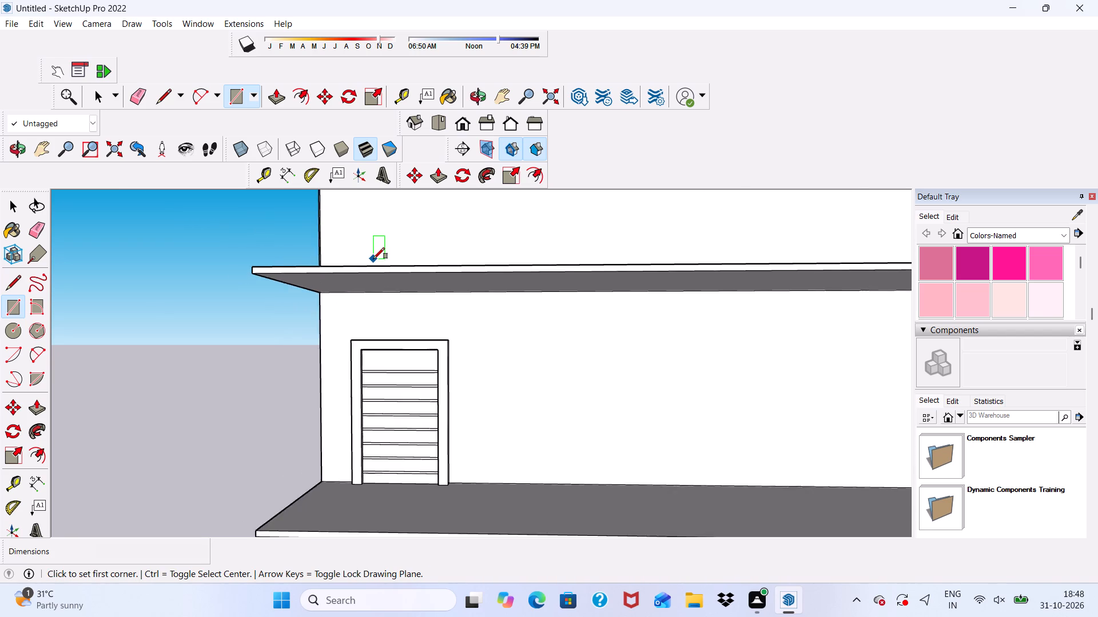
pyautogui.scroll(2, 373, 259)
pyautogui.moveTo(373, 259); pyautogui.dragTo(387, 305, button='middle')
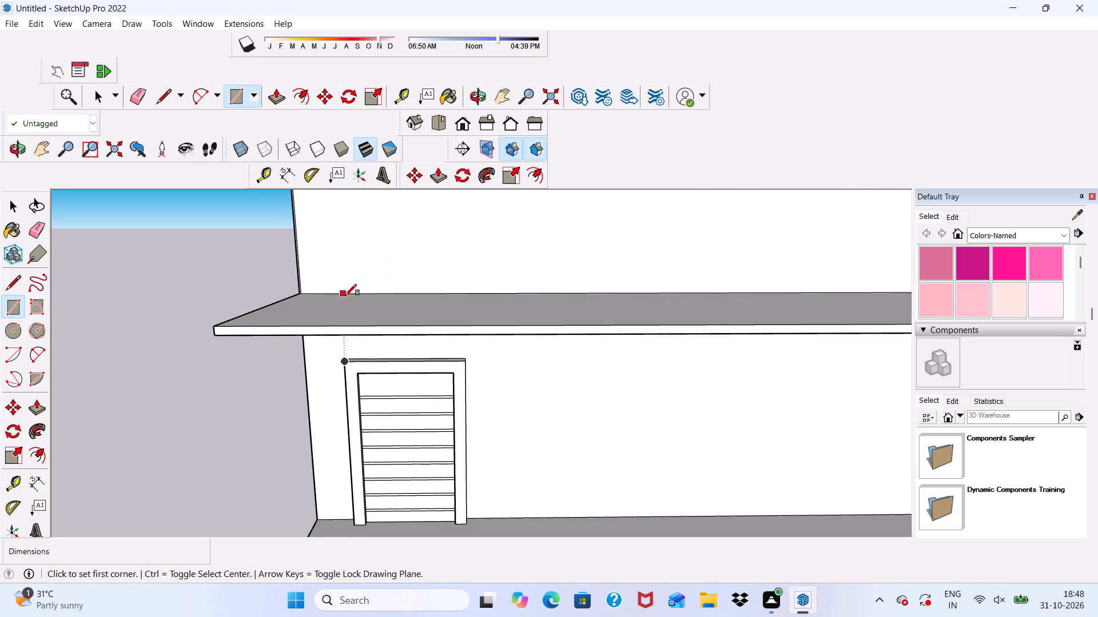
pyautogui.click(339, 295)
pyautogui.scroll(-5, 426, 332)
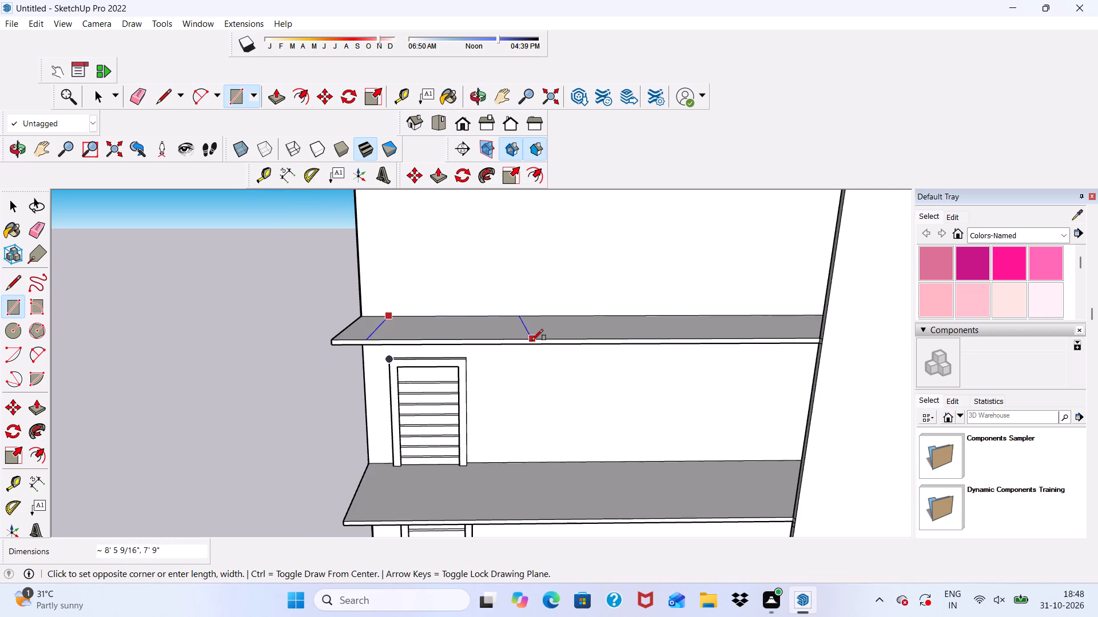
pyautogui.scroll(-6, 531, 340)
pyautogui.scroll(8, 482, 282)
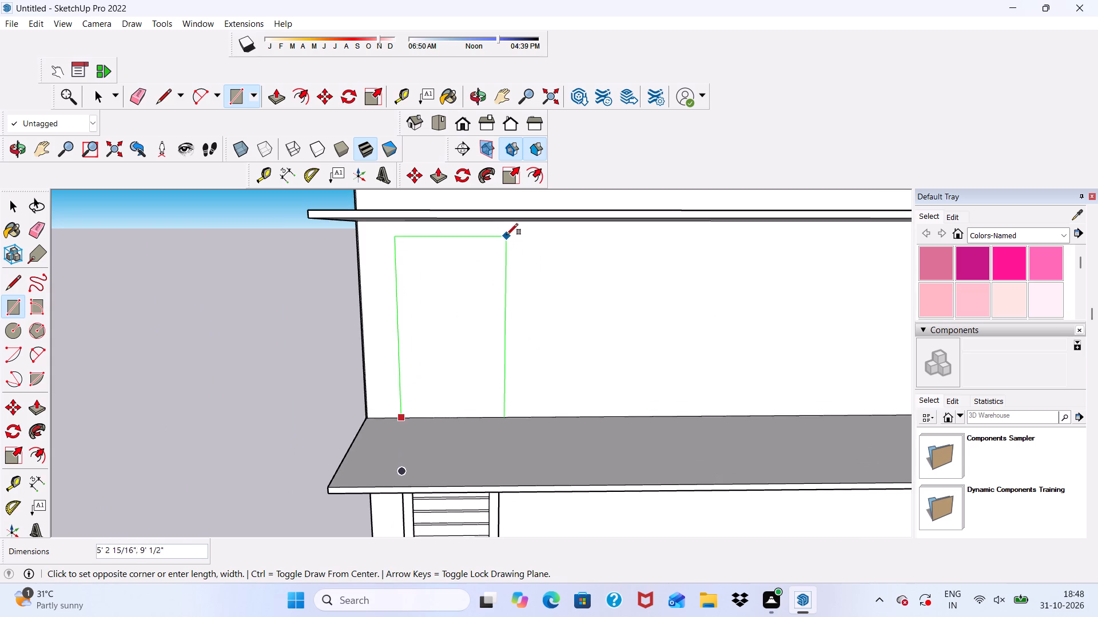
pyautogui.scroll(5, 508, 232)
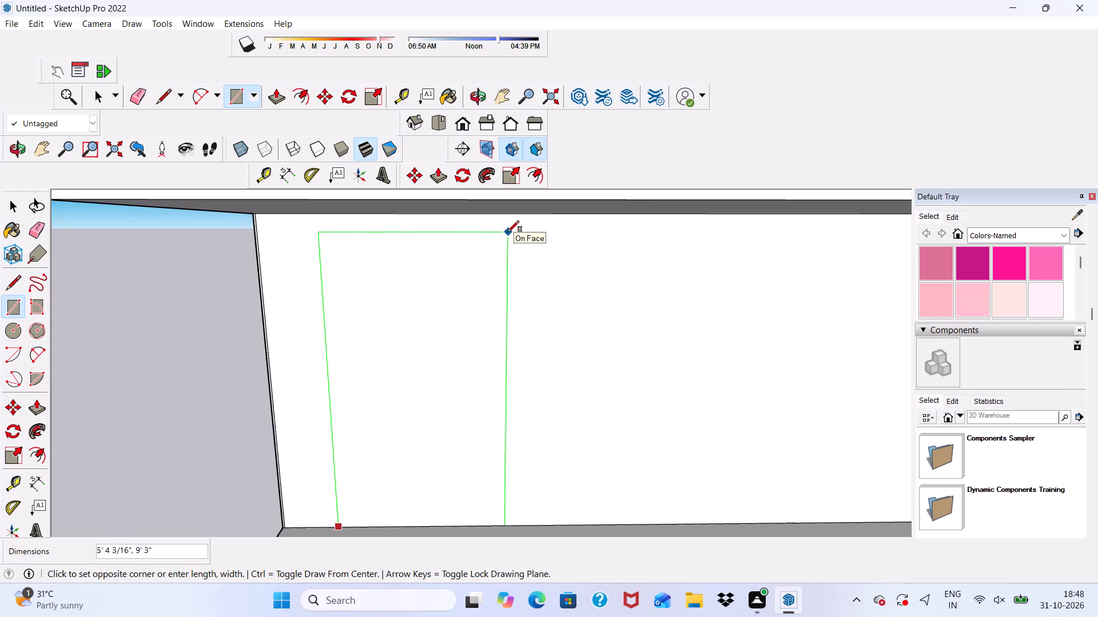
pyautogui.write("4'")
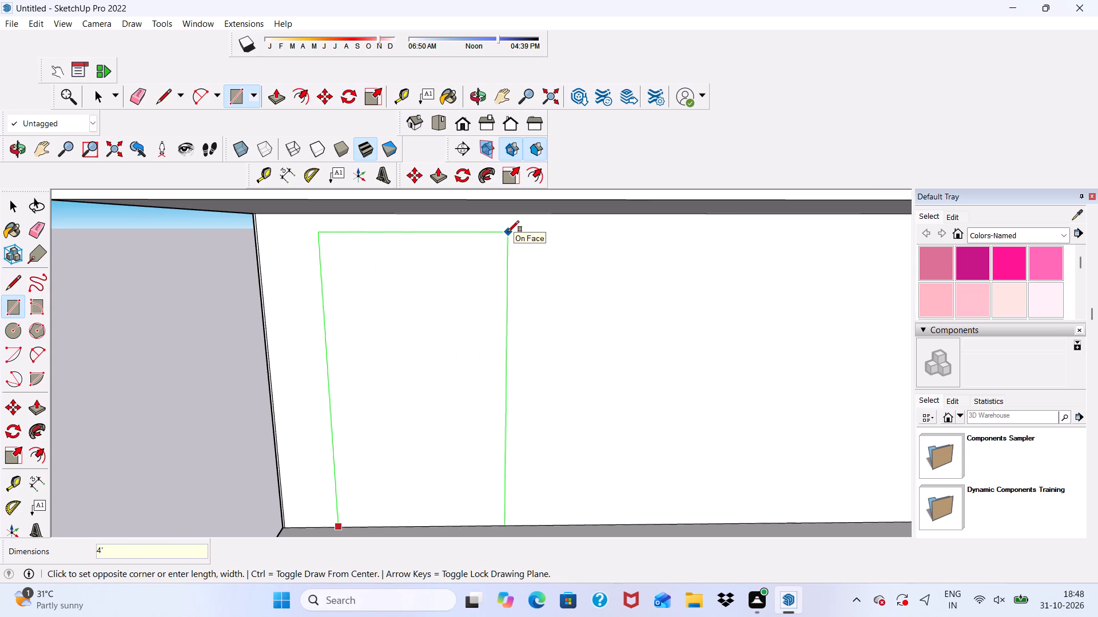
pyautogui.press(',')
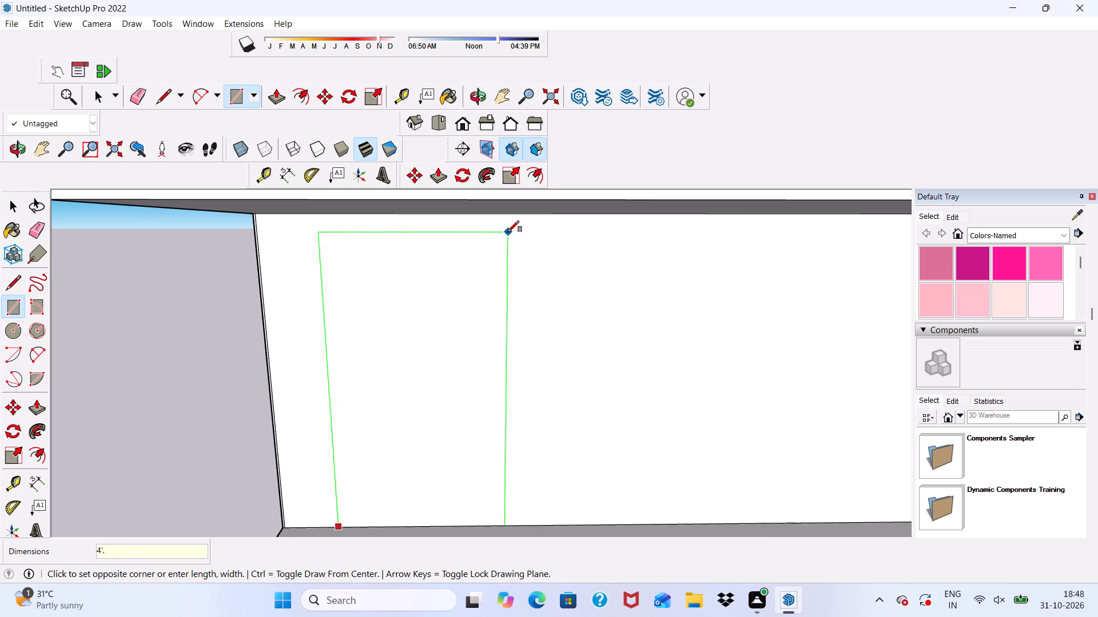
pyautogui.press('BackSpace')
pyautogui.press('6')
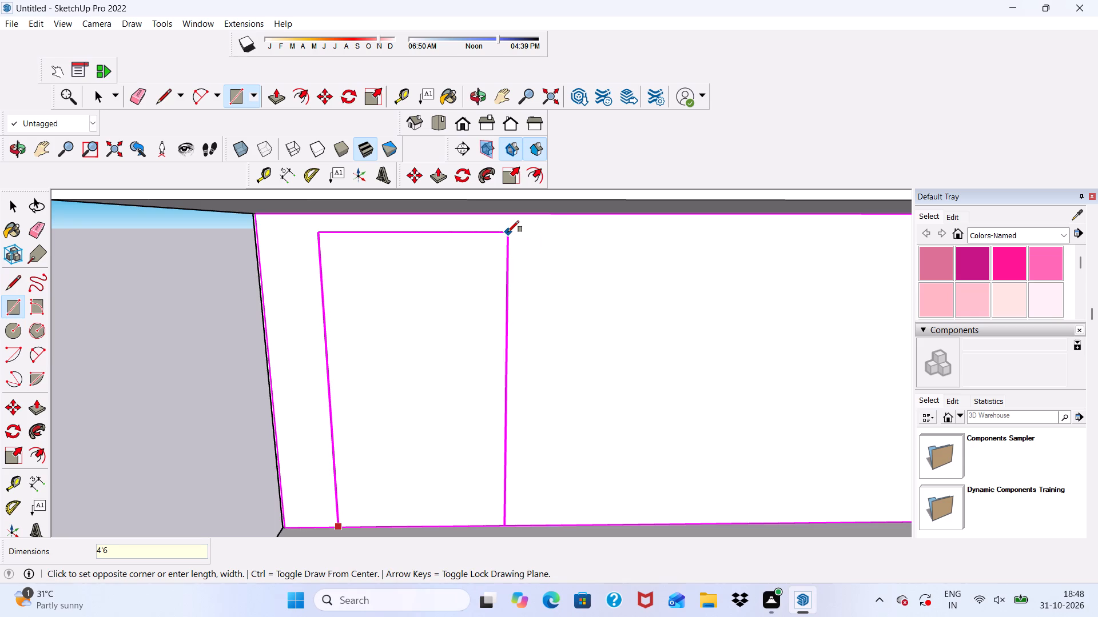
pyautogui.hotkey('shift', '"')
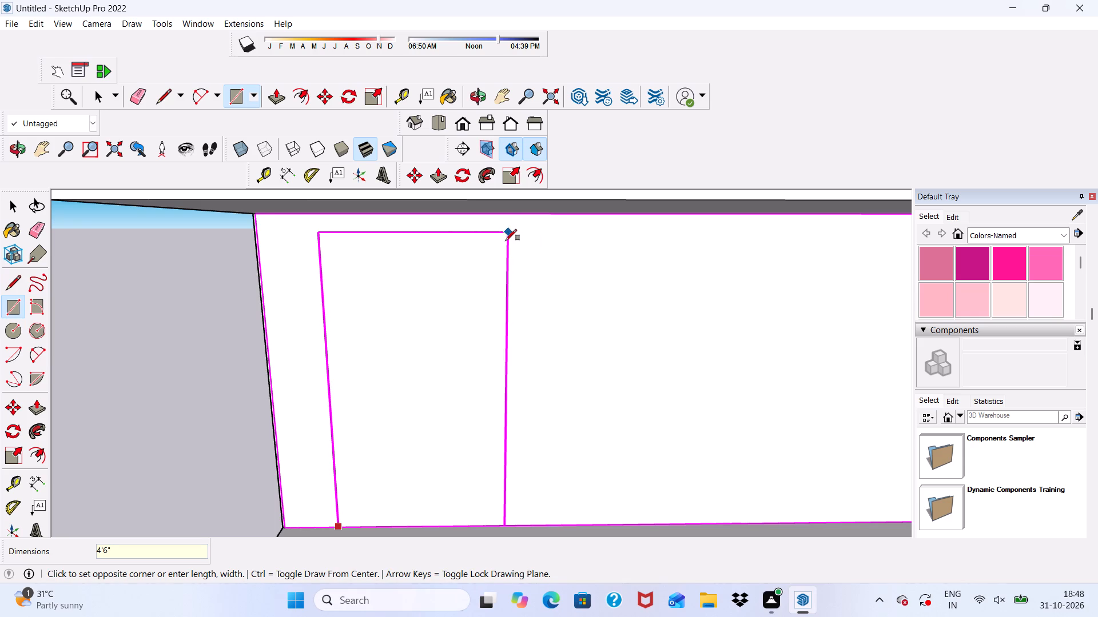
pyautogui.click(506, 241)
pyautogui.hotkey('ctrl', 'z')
# Draw a 4'6" by 7' door rectangle on the fifth-storey wall, standing on the slab in line with the doors below.
pyautogui.scroll(-2, 443, 406)
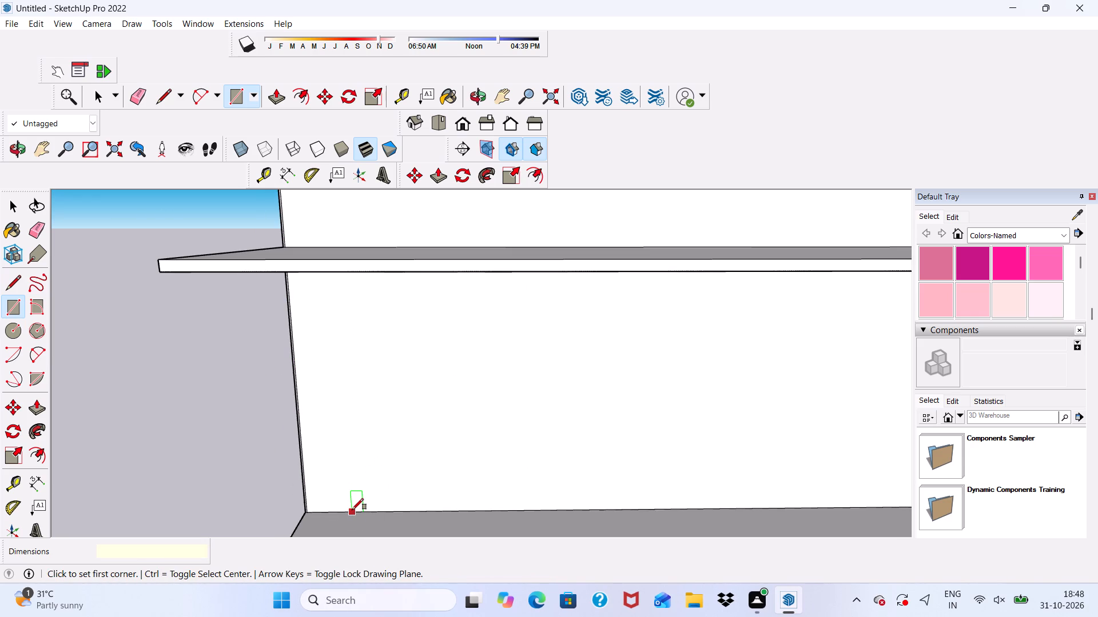
pyautogui.click(352, 510)
pyautogui.scroll(1, 556, 305)
pyautogui.write("4'6")
pyautogui.hotkey('shift', '"')
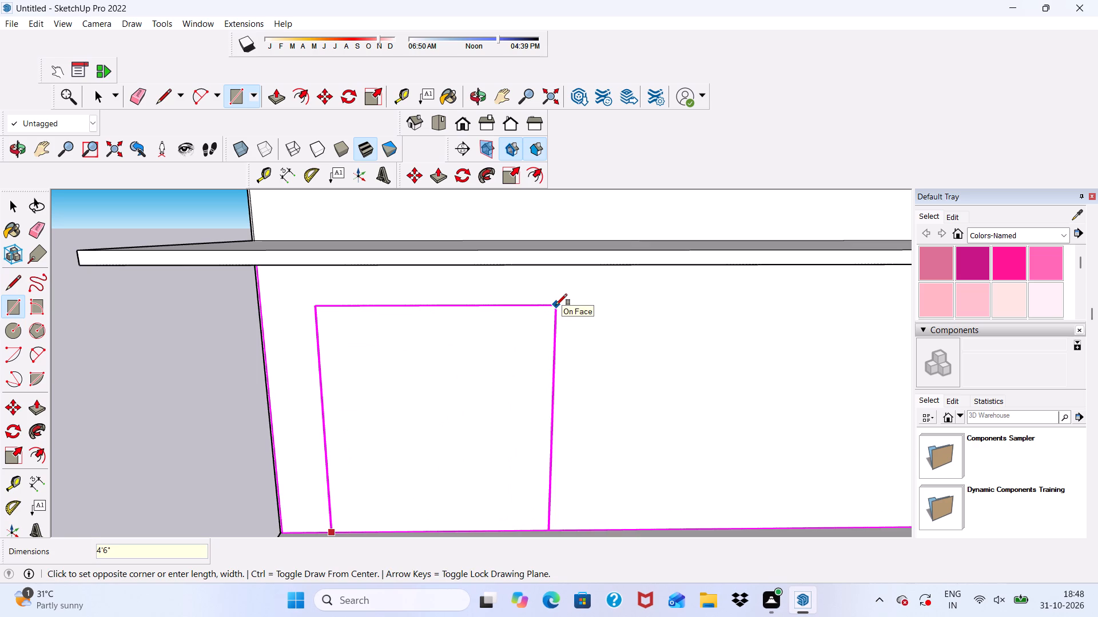
pyautogui.press(',')
pyautogui.write("7'")
pyautogui.press('Return')
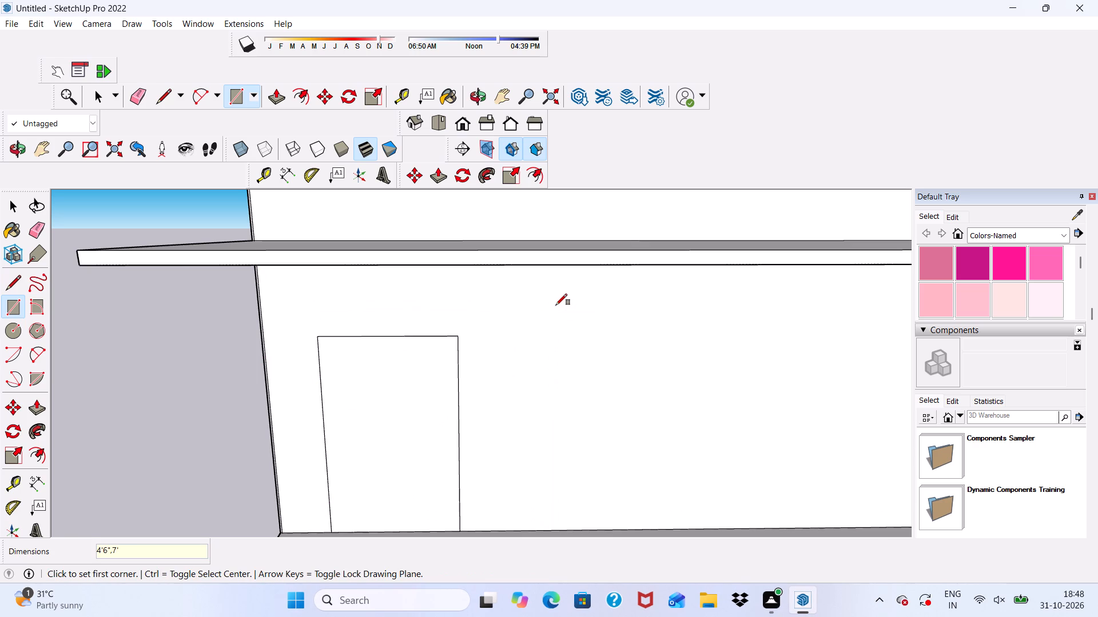
pyautogui.press('space')
# Offset the fifth-storey door outline 6" inward to form the frame.
pyautogui.scroll(-14, 561, 318)
pyautogui.moveTo(551, 376); pyautogui.dragTo(552, 365, button='middle')
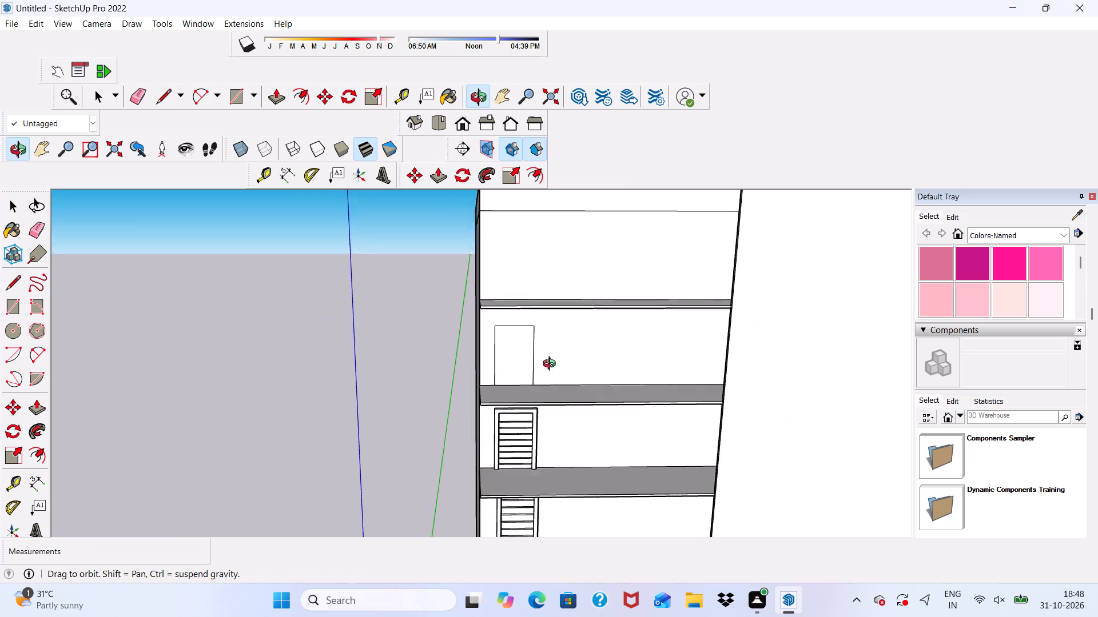
pyautogui.moveTo(552, 365); pyautogui.dragTo(588, 392, button='middle')
pyautogui.scroll(10, 588, 392)
pyautogui.scroll(-3, 498, 367)
pyautogui.moveTo(498, 366); pyautogui.dragTo(476, 327, button='middle')
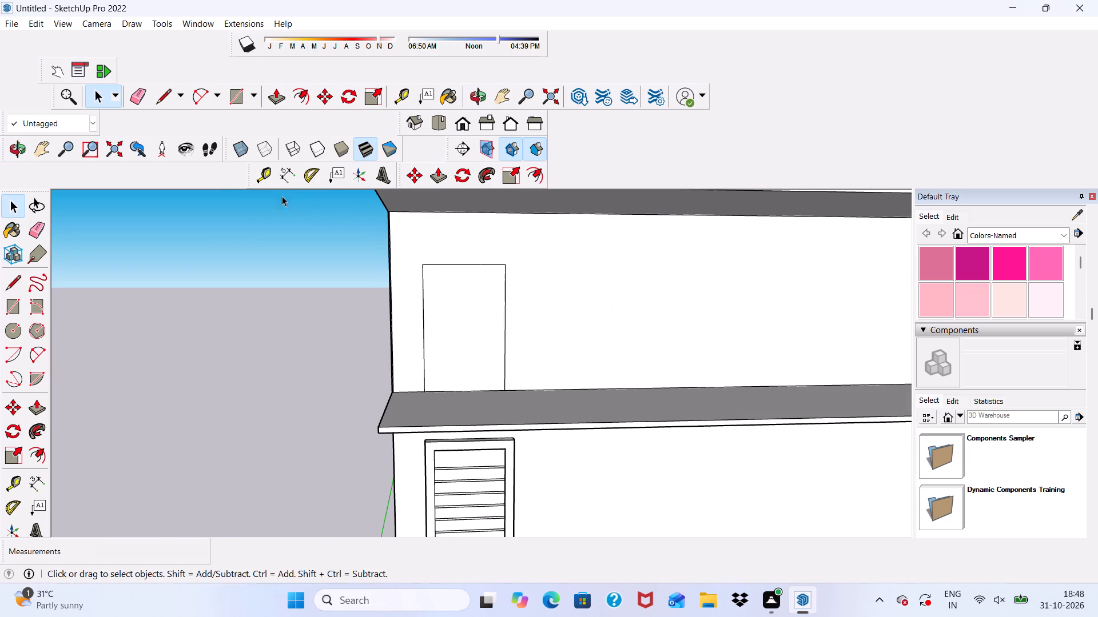
pyautogui.click(304, 94)
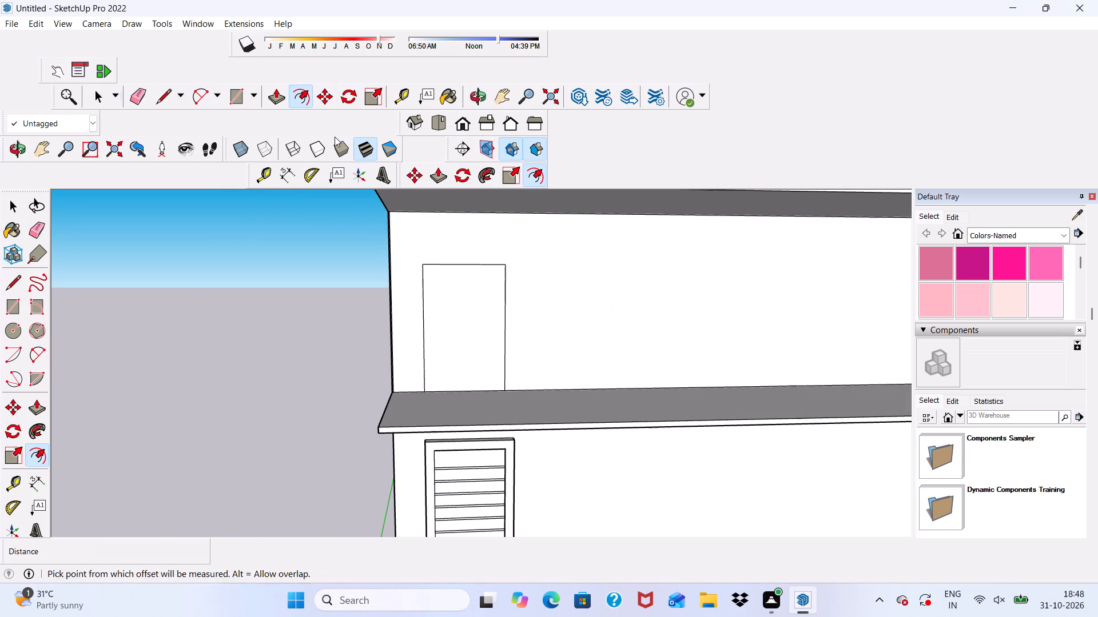
pyautogui.click(432, 306)
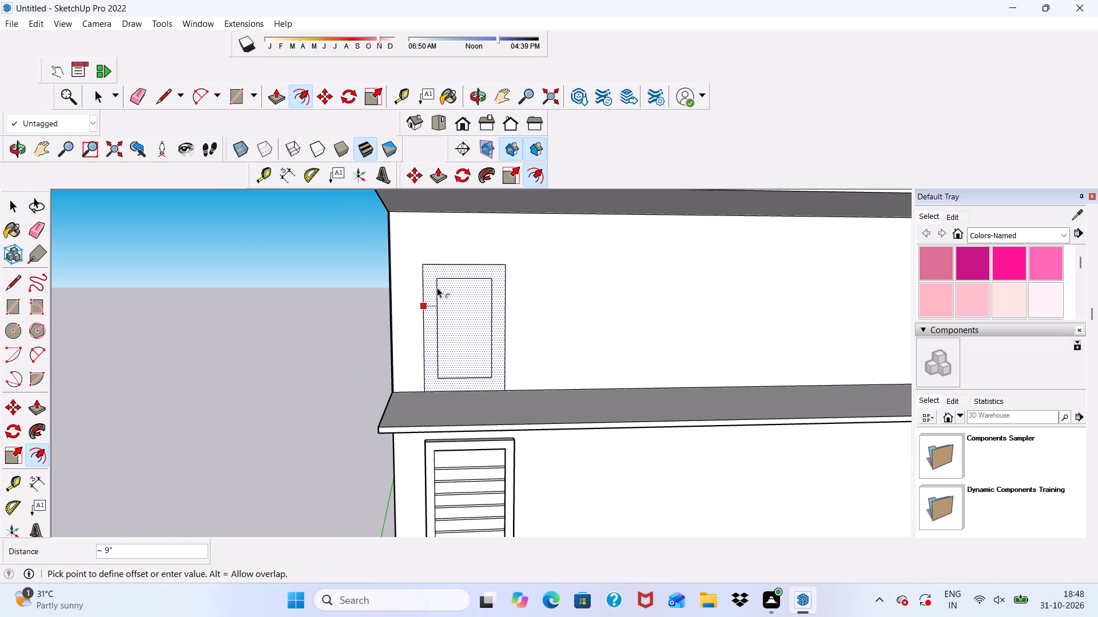
pyautogui.write('6"')
pyautogui.press('Return')
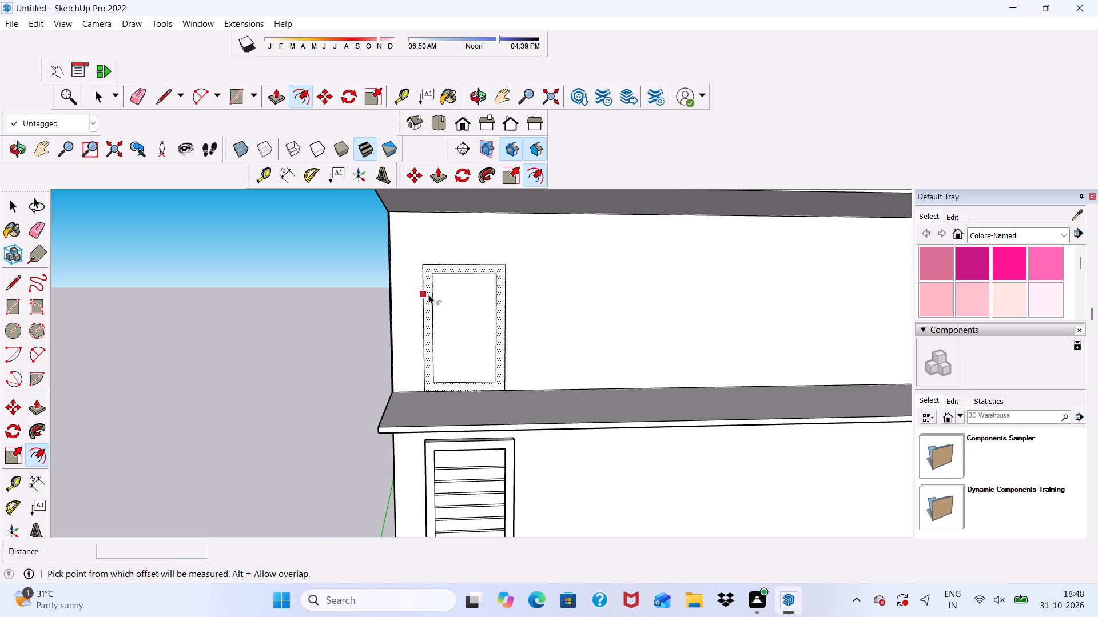
pyautogui.press('space')
pyautogui.scroll(-4, 428, 296)
pyautogui.click(295, 338)
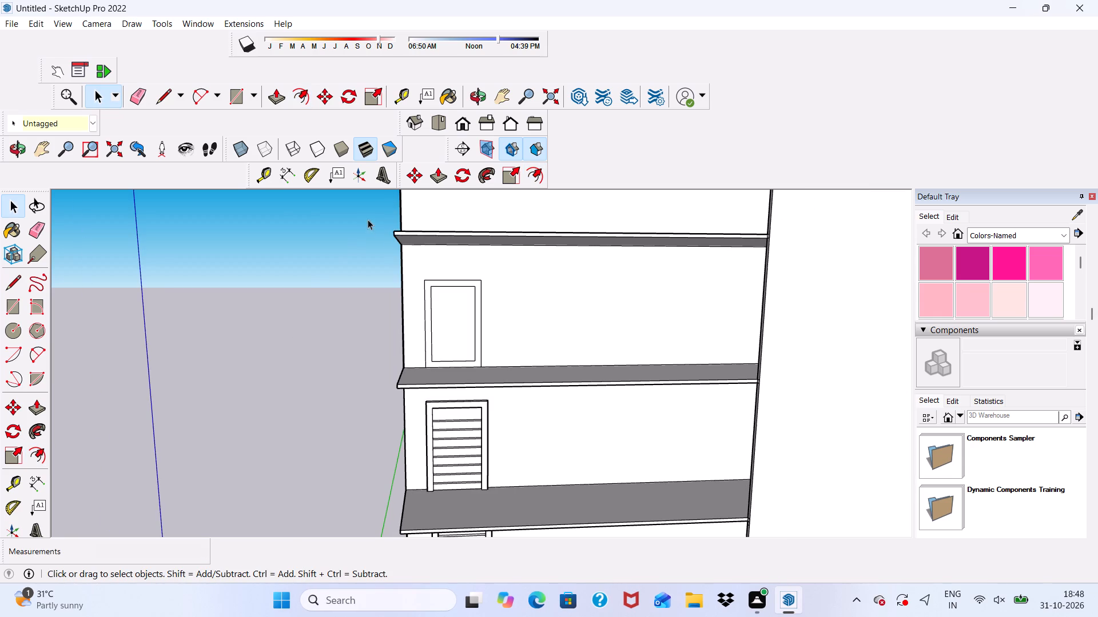
# Erase the bottom edge of the inner frame outline on the fifth-storey door.
pyautogui.click(139, 100)
pyautogui.scroll(3, 402, 391)
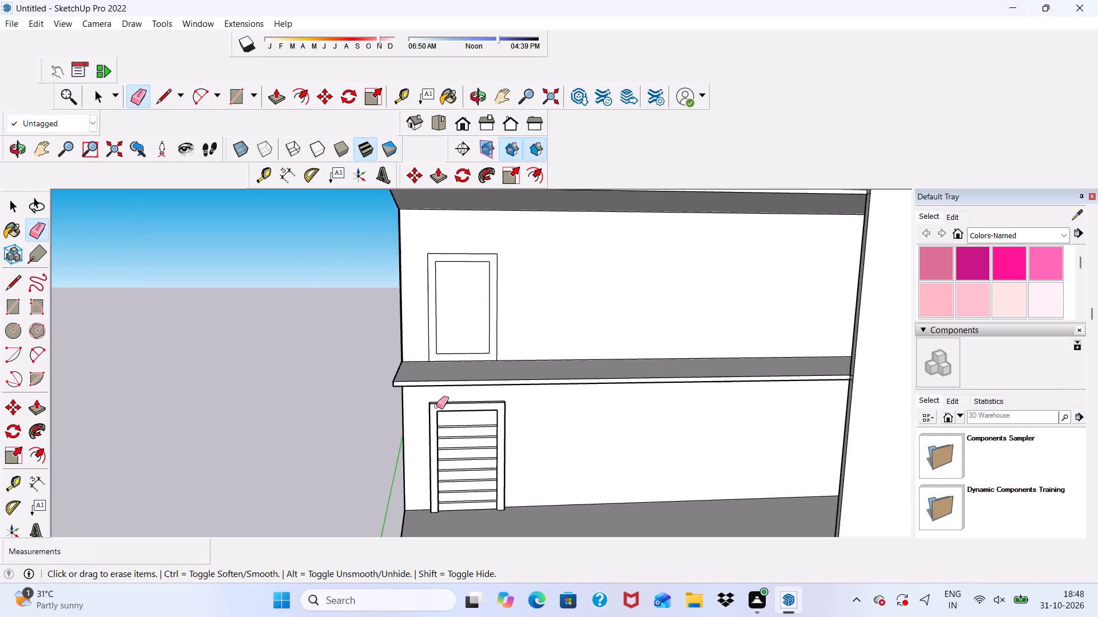
pyautogui.scroll(3, 436, 406)
pyautogui.doubleClick(461, 343)
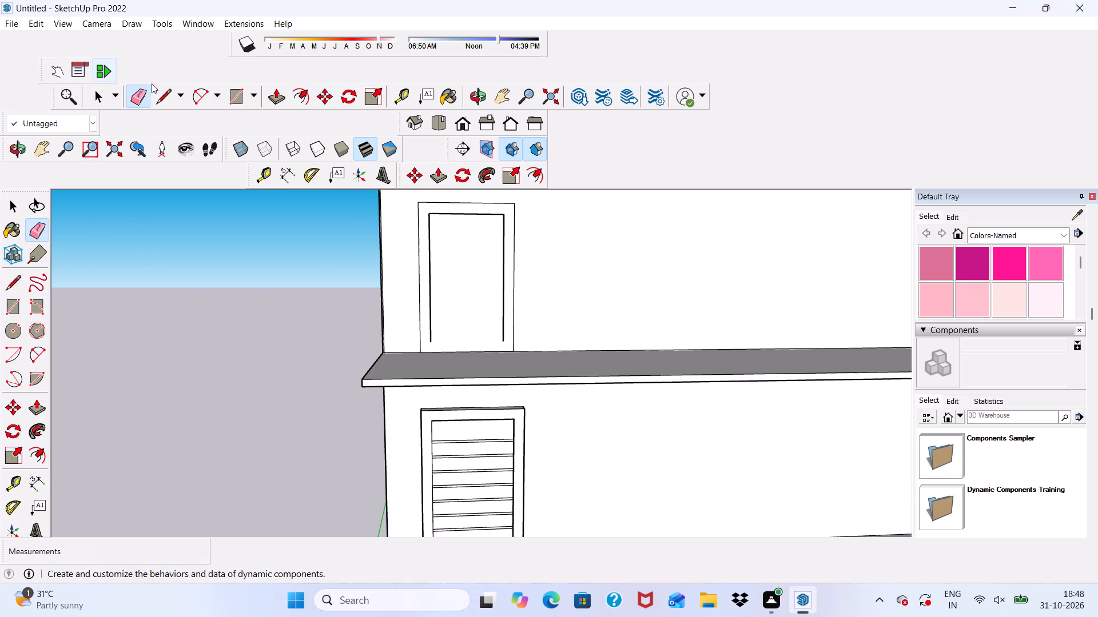
# Extend both inner vertical frame edges of the fifth-storey door down to the slab with 6" lines.
pyautogui.click(163, 98)
pyautogui.scroll(12, 396, 342)
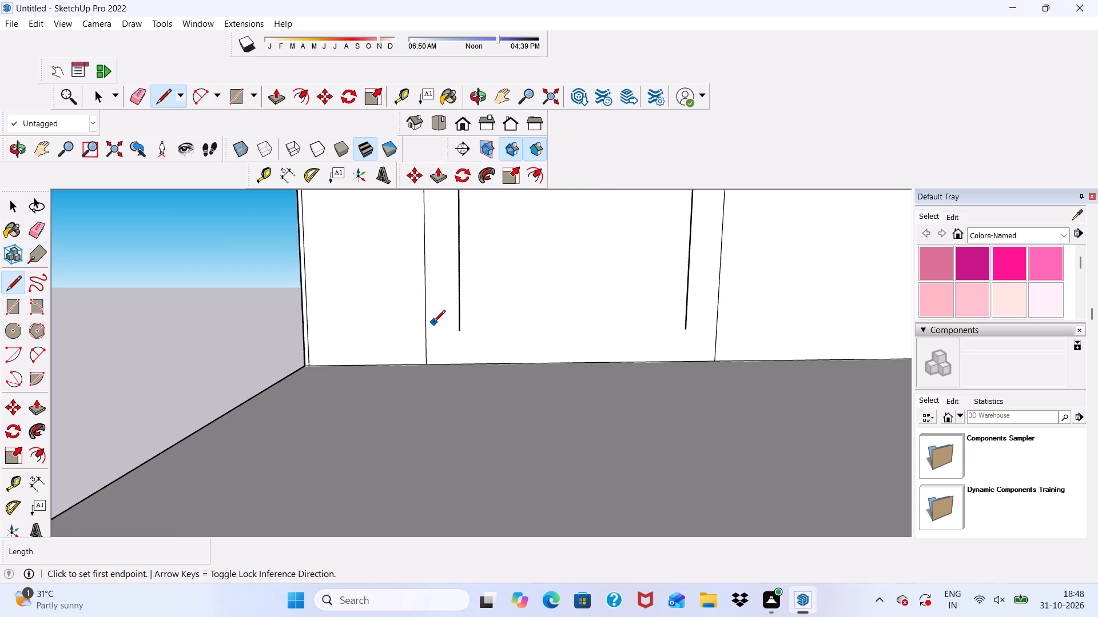
pyautogui.scroll(1, 449, 332)
pyautogui.click(462, 329)
pyautogui.click(457, 368)
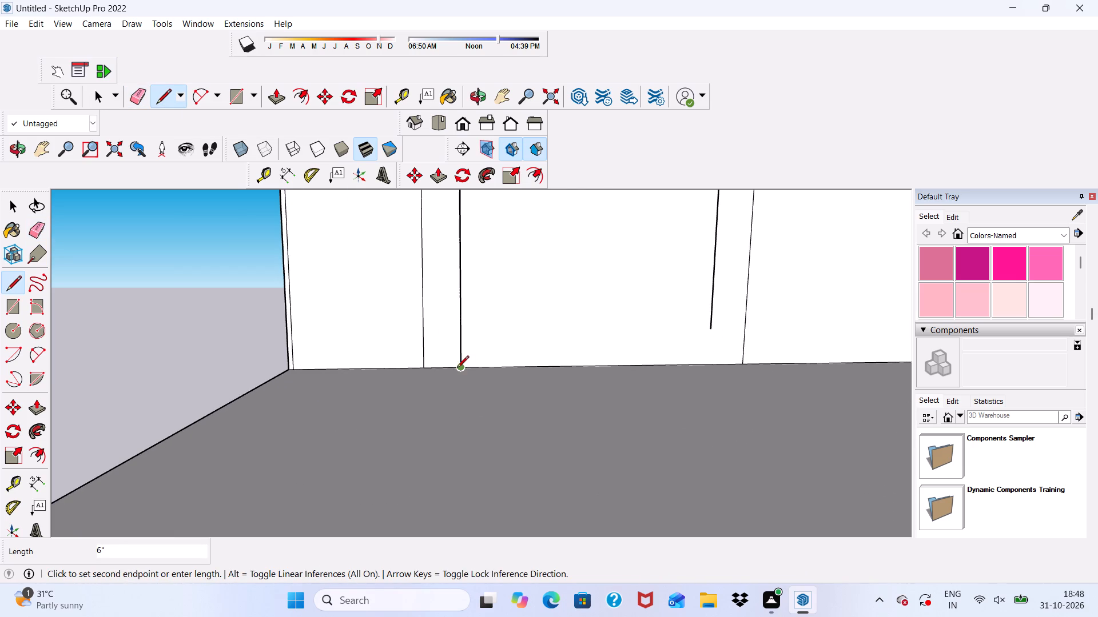
pyautogui.click(719, 362)
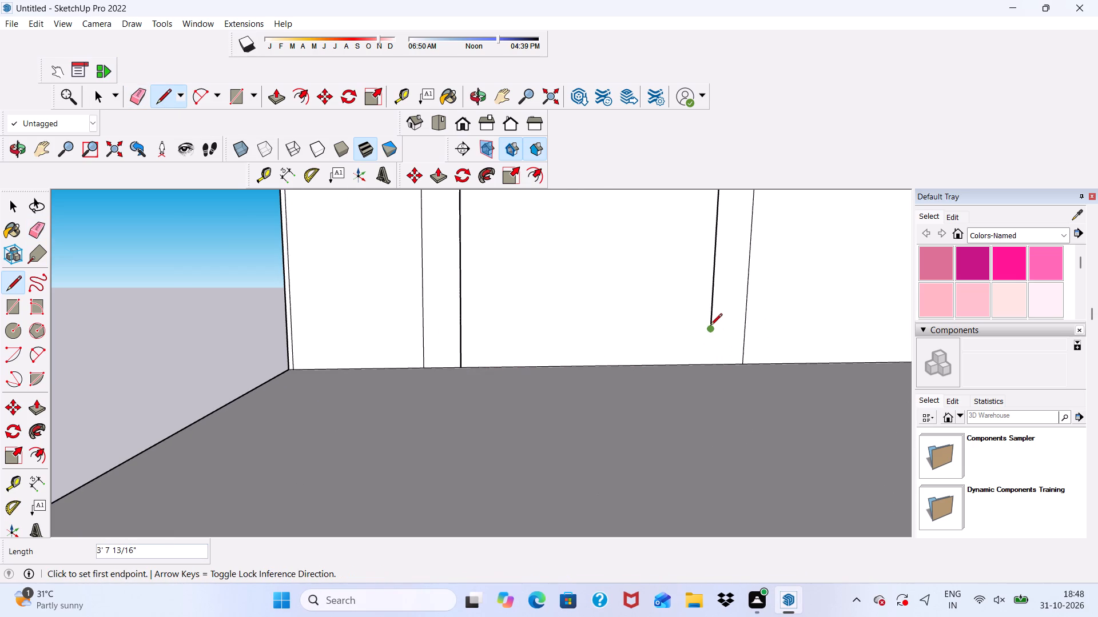
pyautogui.click(710, 326)
pyautogui.scroll(7, 714, 361)
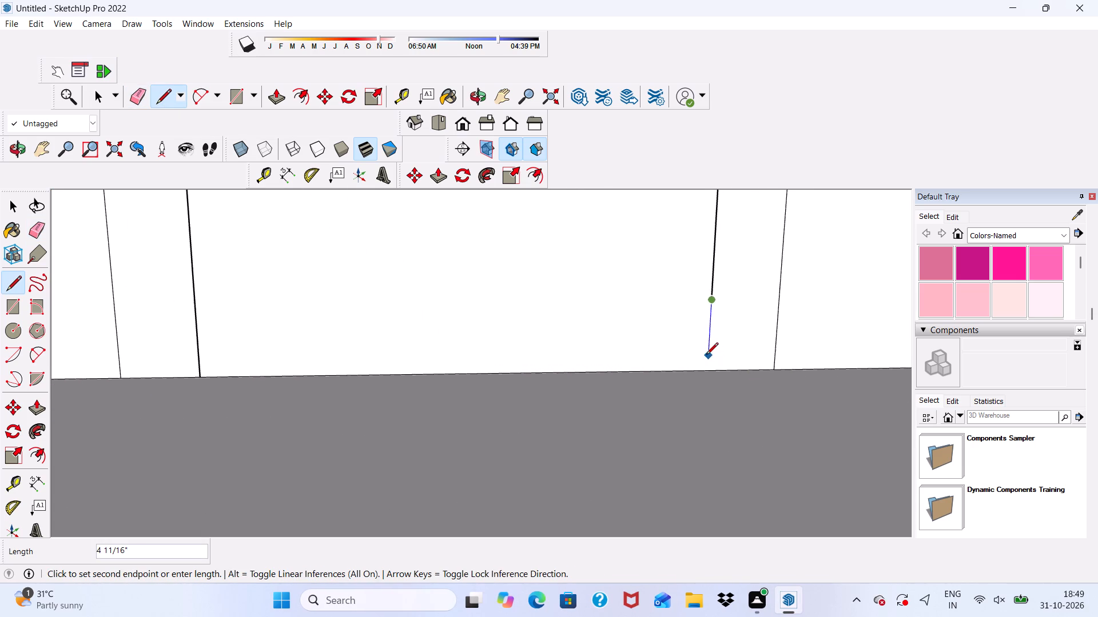
pyautogui.click(713, 368)
pyautogui.scroll(-17, 675, 286)
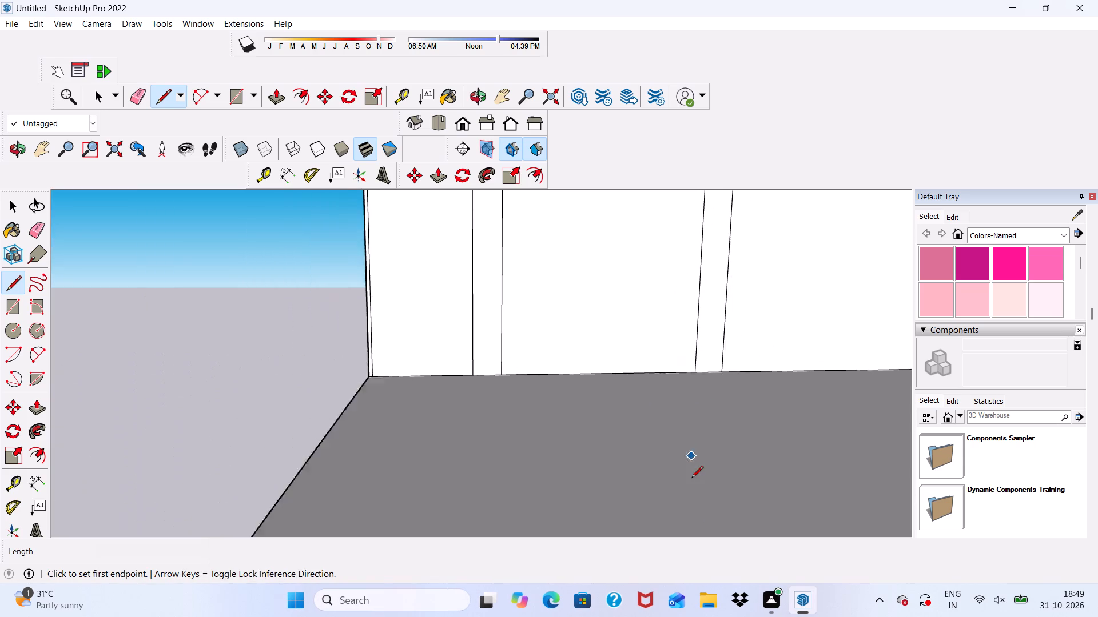
# Push/Pull the fifth-storey door frame face outward by 6".
pyautogui.press('space')
pyautogui.scroll(-12, 655, 374)
pyautogui.scroll(8, 624, 267)
pyautogui.click(622, 286)
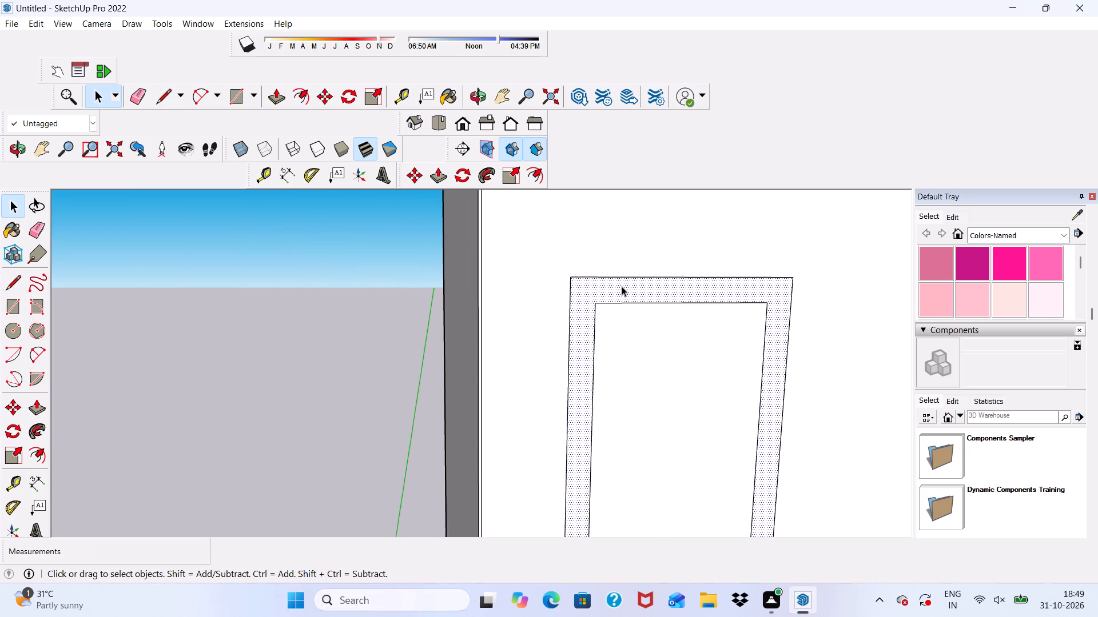
pyautogui.click(439, 172)
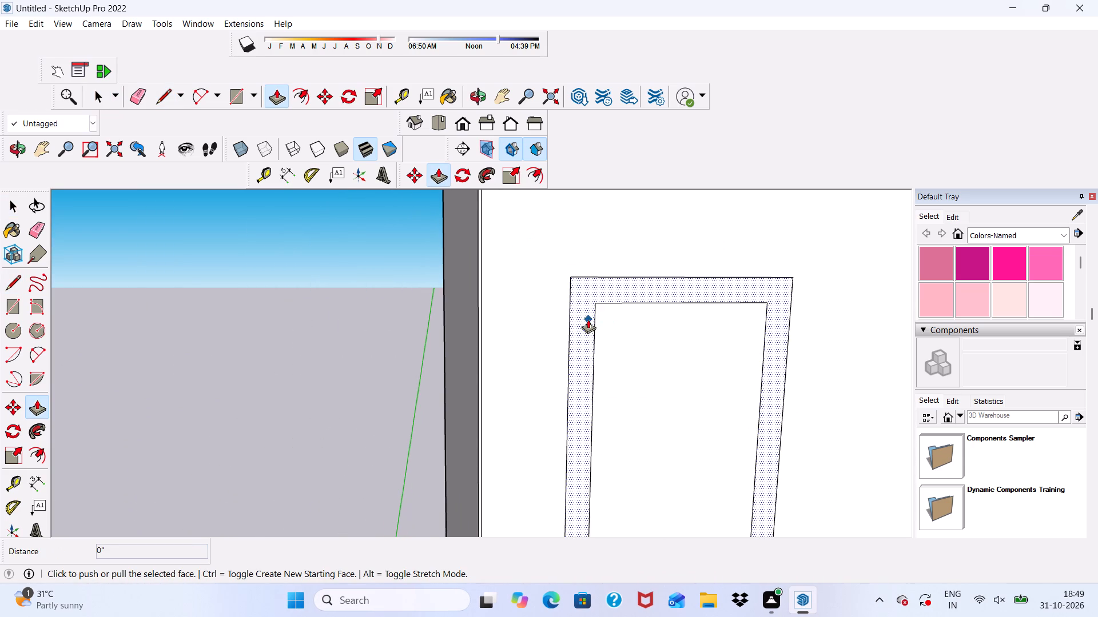
pyautogui.click(586, 318)
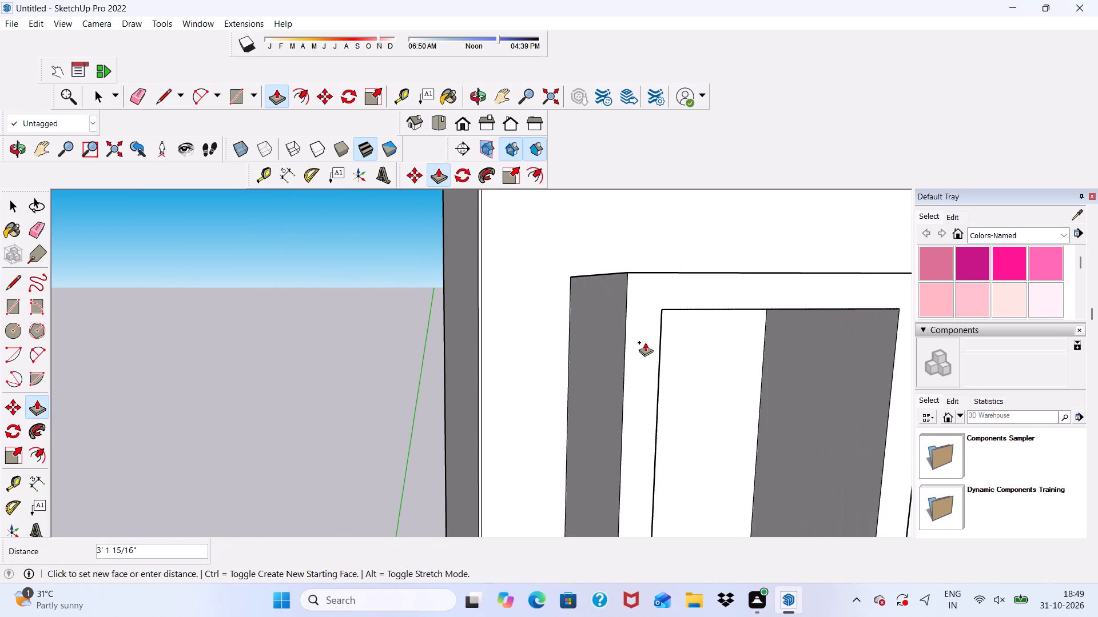
pyautogui.write('6"')
pyautogui.press('Return')
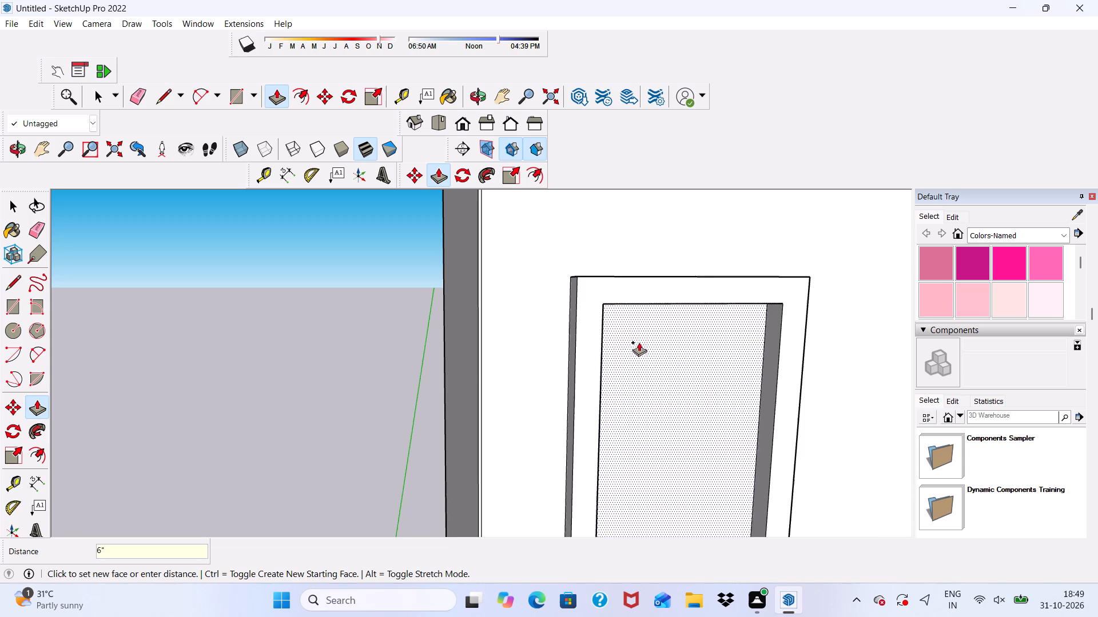
pyautogui.press('space')
# Erase the leftover short edges near the bottom of both inner side faces of the fifth-storey door frame.
pyautogui.scroll(1, 628, 337)
pyautogui.scroll(-9, 622, 346)
pyautogui.moveTo(681, 423); pyautogui.dragTo(520, 419, button='middle')
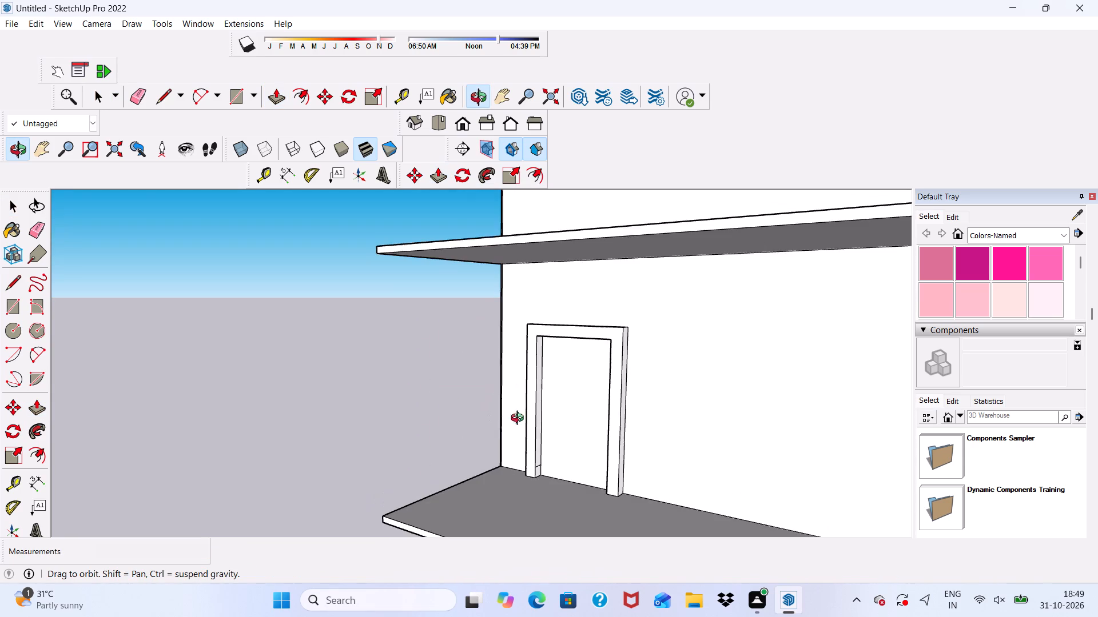
pyautogui.moveTo(520, 419); pyautogui.dragTo(520, 420, button='middle')
pyautogui.click(140, 91)
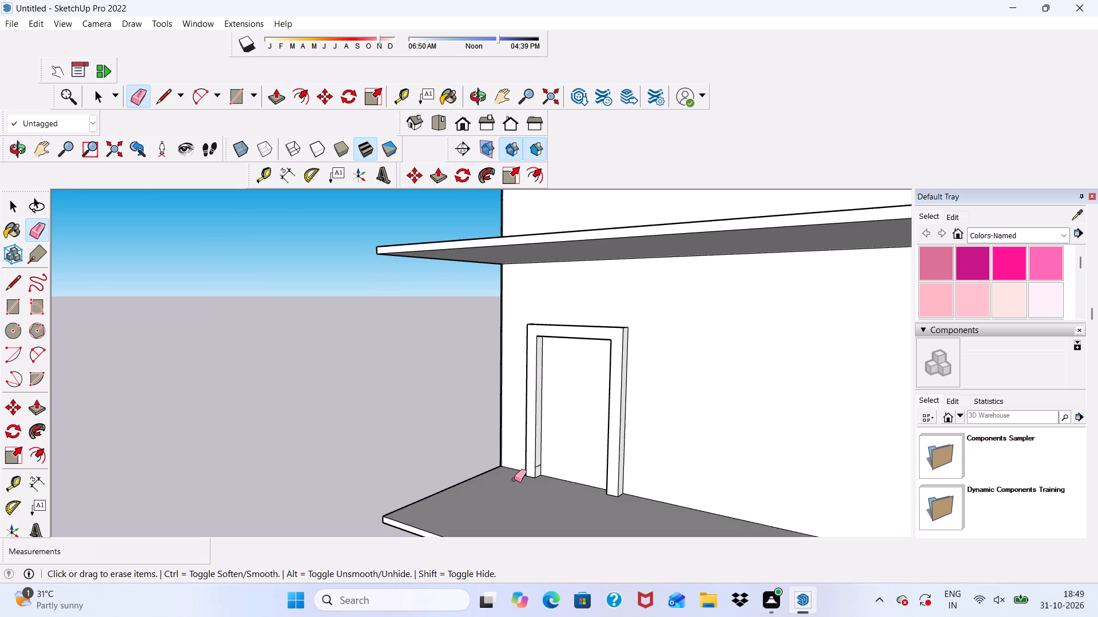
pyautogui.scroll(3, 514, 479)
pyautogui.scroll(4, 576, 416)
pyautogui.scroll(-1, 576, 412)
pyautogui.scroll(6, 520, 514)
pyautogui.moveTo(537, 461); pyautogui.dragTo(537, 471)
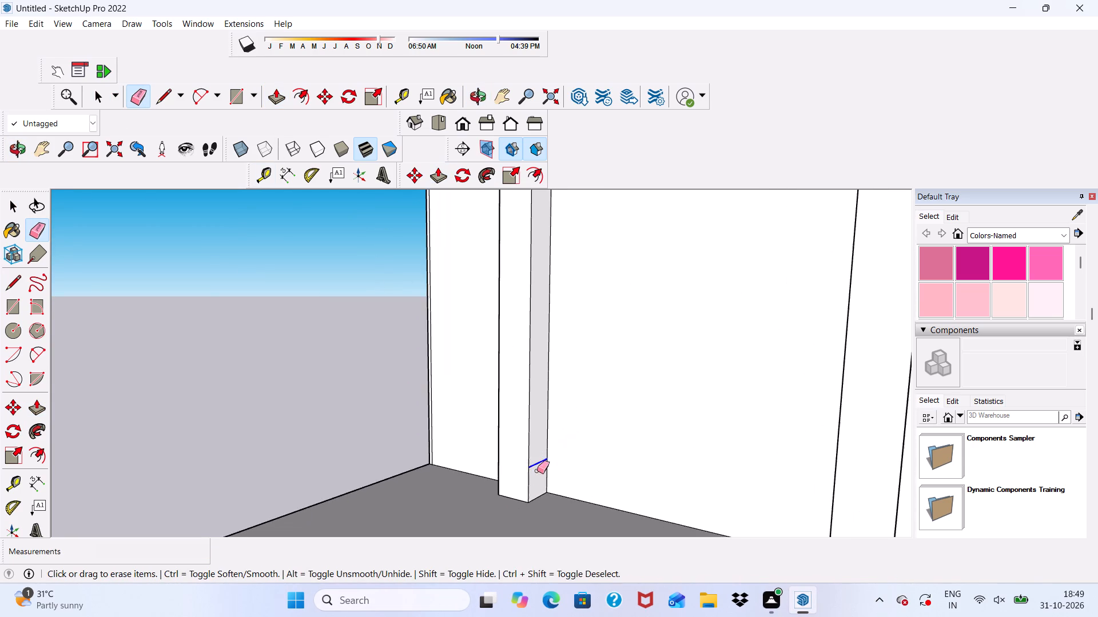
pyautogui.moveTo(537, 471); pyautogui.dragTo(537, 486)
pyautogui.scroll(-2, 583, 457)
pyautogui.moveTo(585, 457); pyautogui.dragTo(815, 476, button='middle')
pyautogui.scroll(4, 718, 437)
pyautogui.scroll(2, 670, 394)
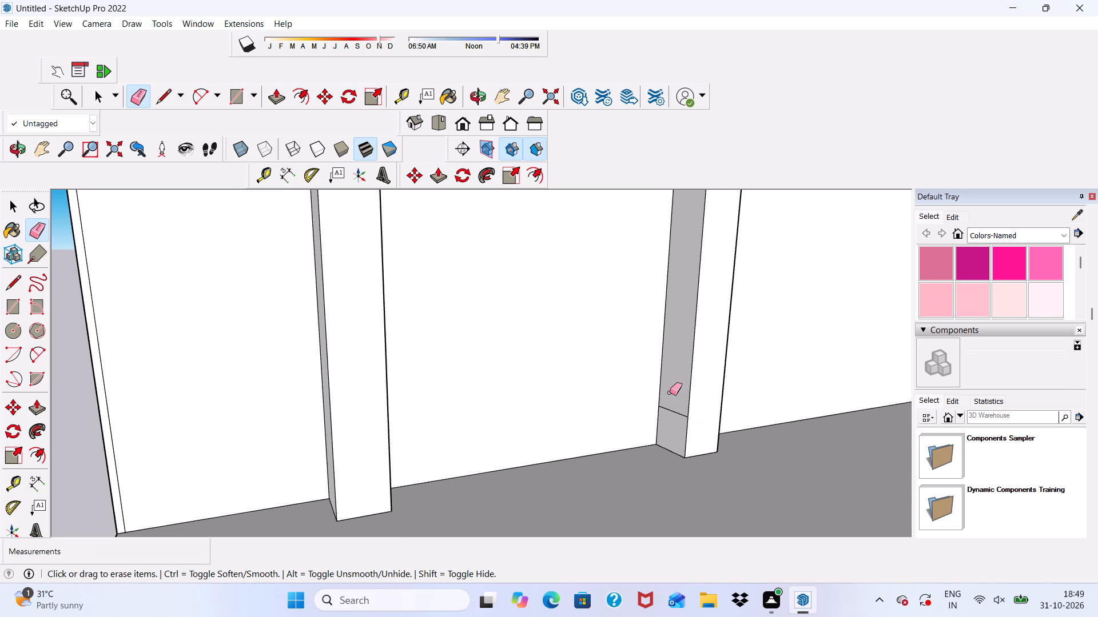
pyautogui.moveTo(670, 392); pyautogui.dragTo(667, 428)
# Push/Pull the fifth-storey door panel inside the frame outward by 3".
pyautogui.click(269, 90)
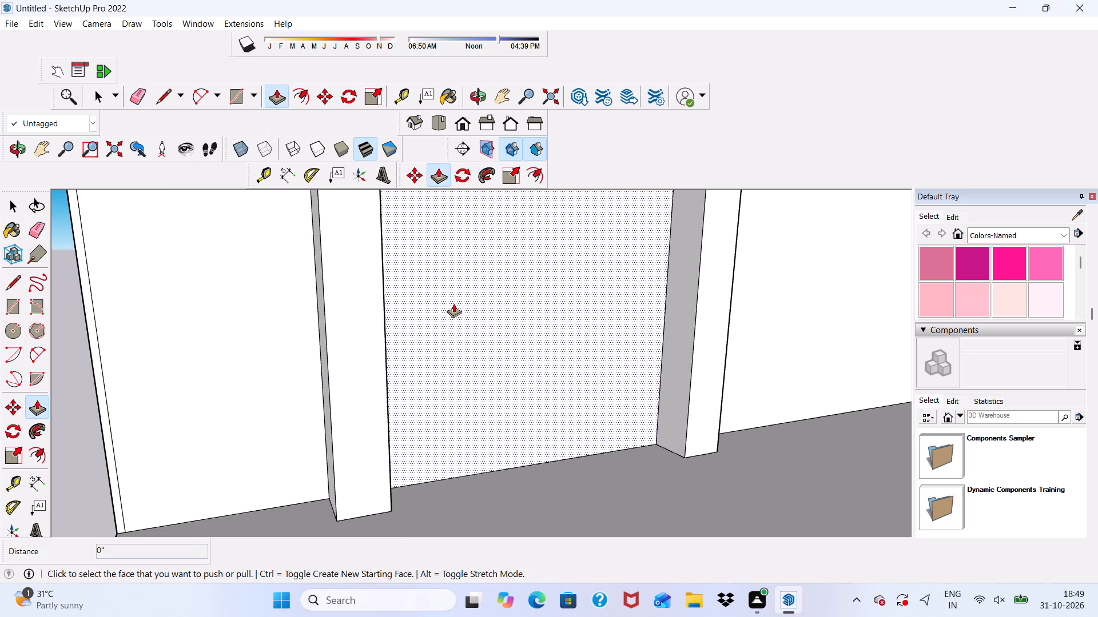
pyautogui.click(455, 301)
pyautogui.press('3')
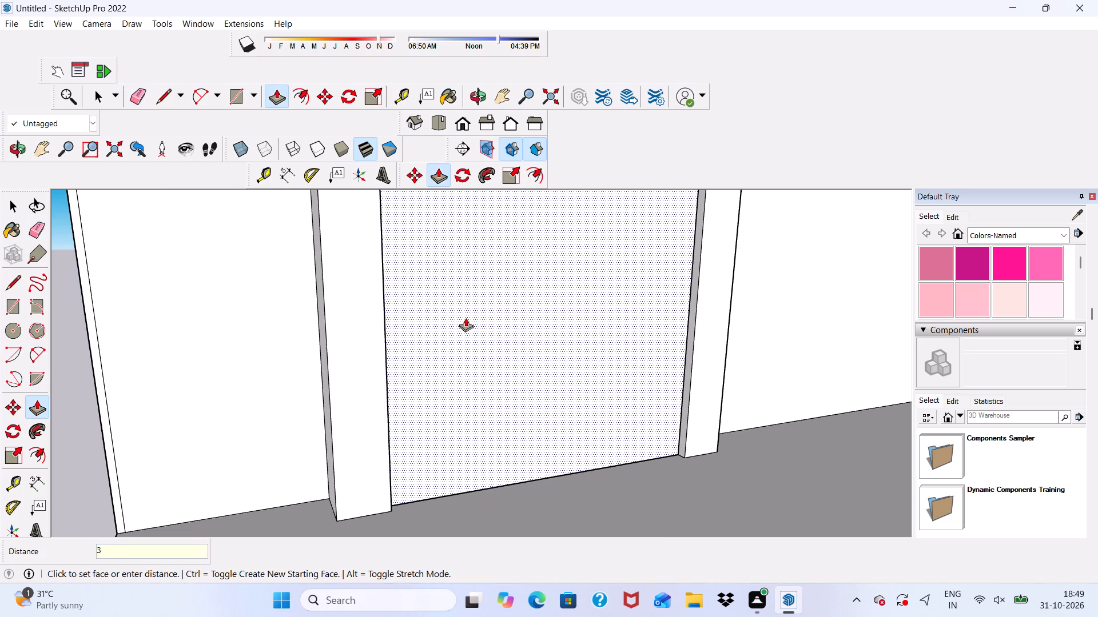
pyautogui.hotkey('shift', '"')
pyautogui.press('Return')
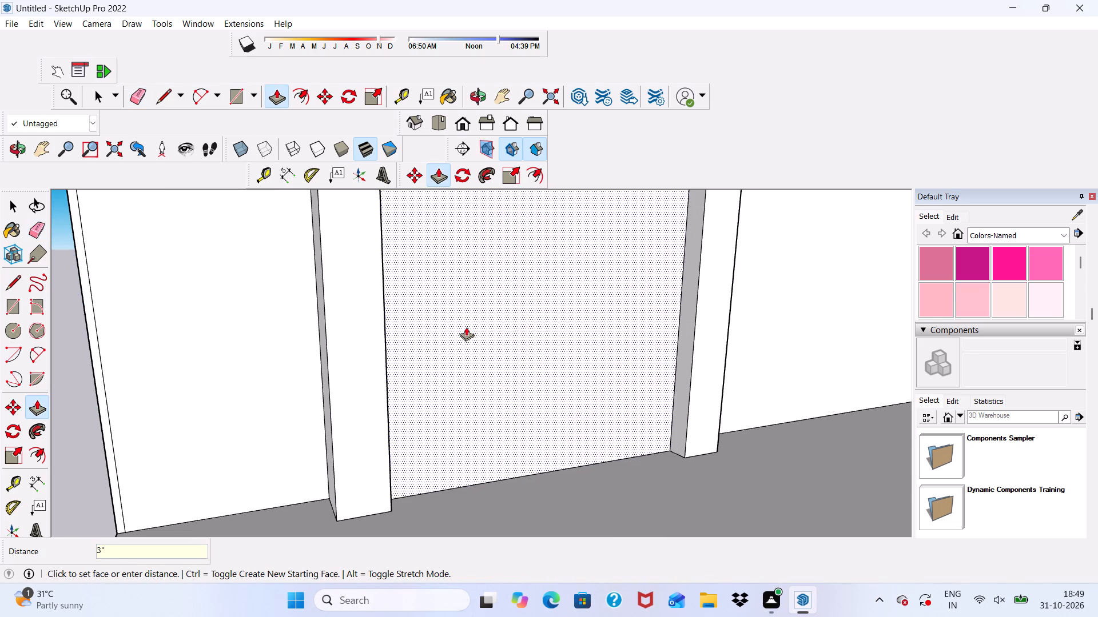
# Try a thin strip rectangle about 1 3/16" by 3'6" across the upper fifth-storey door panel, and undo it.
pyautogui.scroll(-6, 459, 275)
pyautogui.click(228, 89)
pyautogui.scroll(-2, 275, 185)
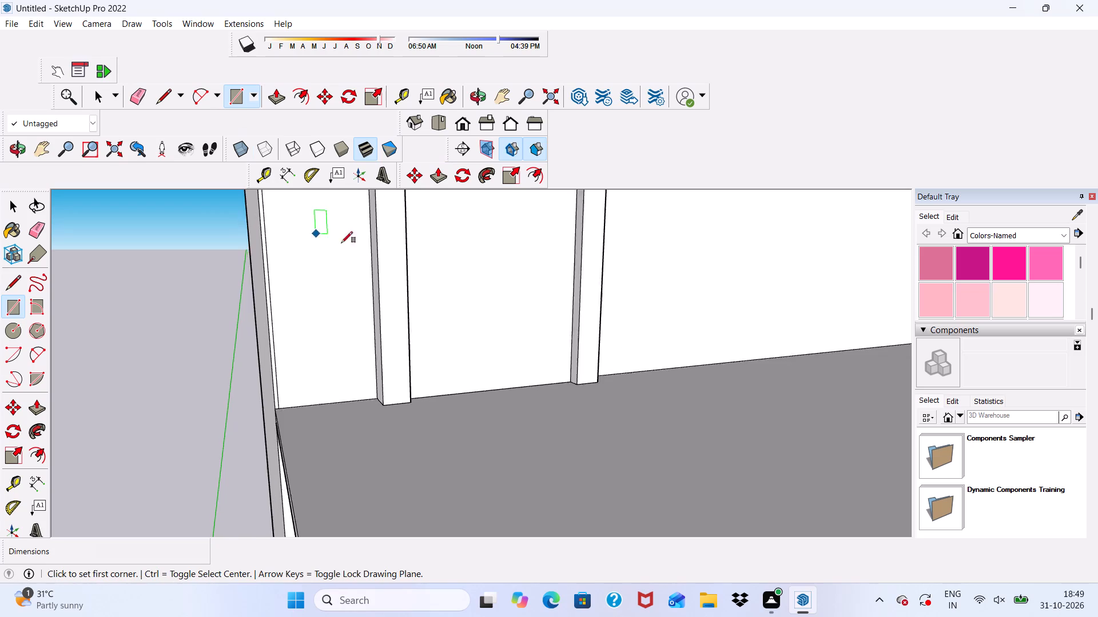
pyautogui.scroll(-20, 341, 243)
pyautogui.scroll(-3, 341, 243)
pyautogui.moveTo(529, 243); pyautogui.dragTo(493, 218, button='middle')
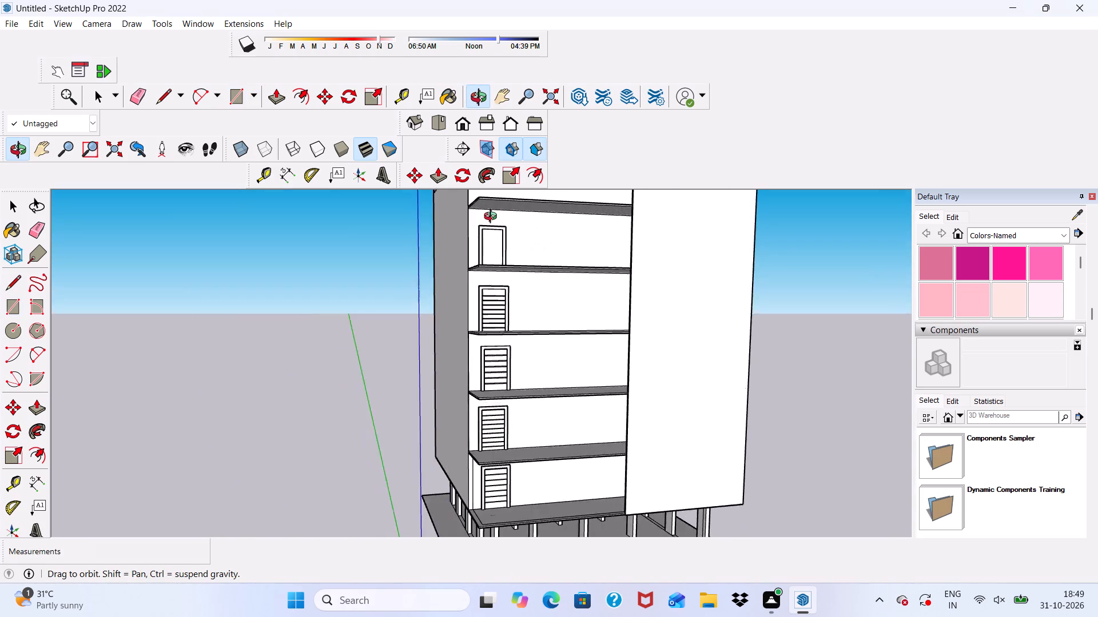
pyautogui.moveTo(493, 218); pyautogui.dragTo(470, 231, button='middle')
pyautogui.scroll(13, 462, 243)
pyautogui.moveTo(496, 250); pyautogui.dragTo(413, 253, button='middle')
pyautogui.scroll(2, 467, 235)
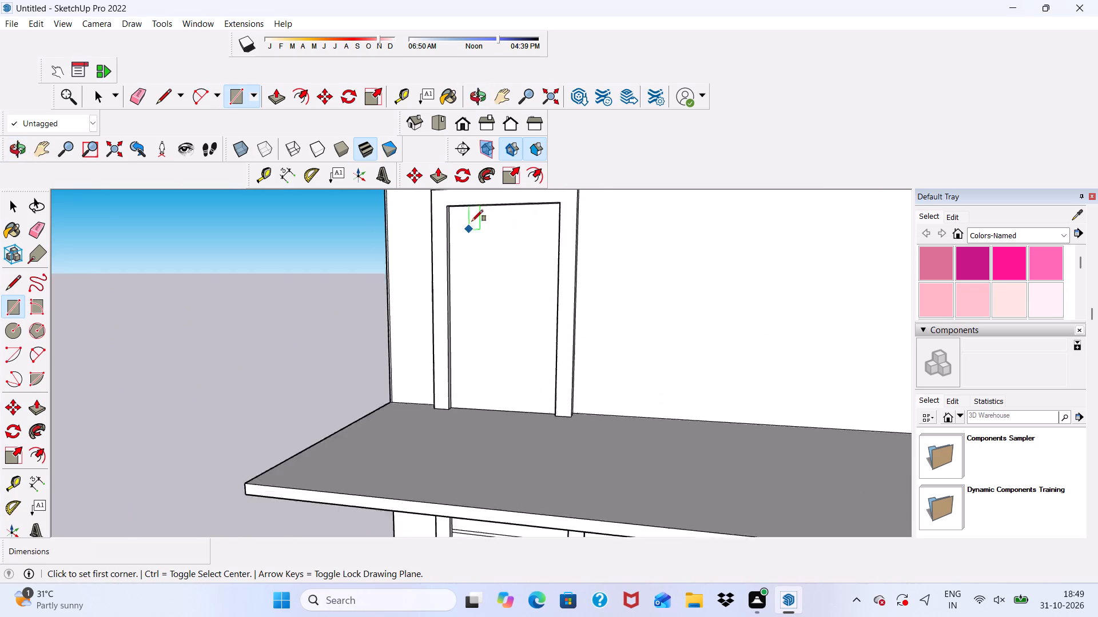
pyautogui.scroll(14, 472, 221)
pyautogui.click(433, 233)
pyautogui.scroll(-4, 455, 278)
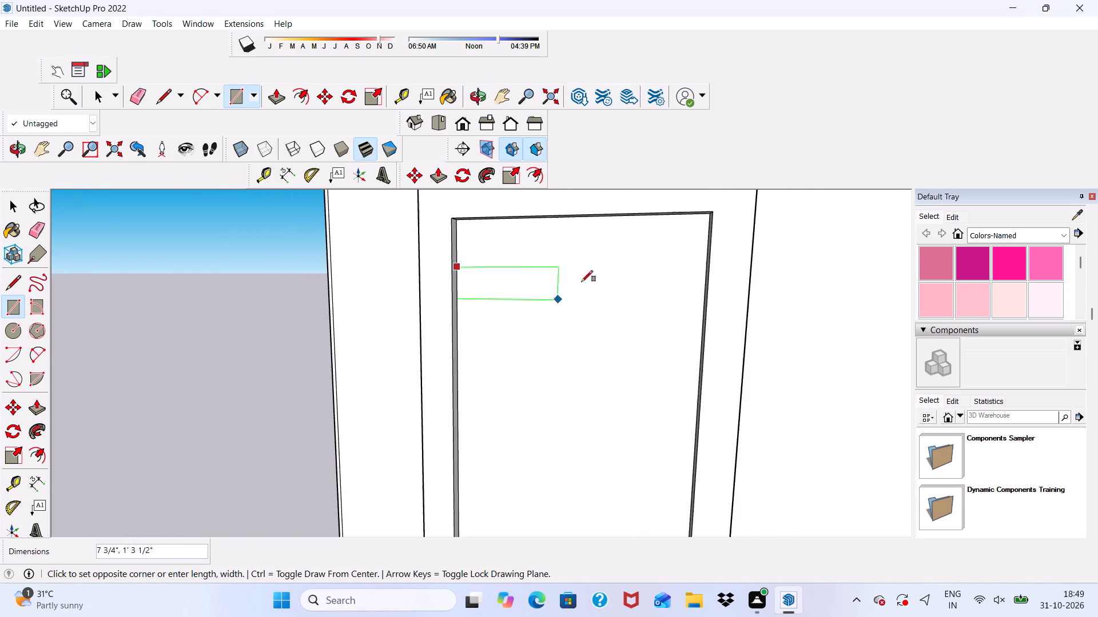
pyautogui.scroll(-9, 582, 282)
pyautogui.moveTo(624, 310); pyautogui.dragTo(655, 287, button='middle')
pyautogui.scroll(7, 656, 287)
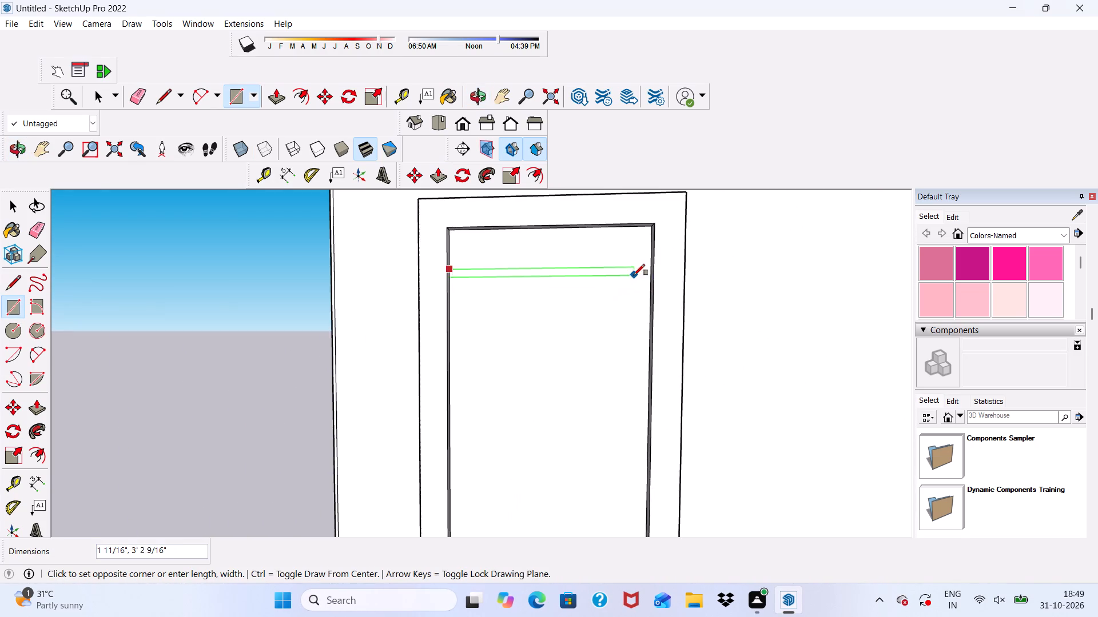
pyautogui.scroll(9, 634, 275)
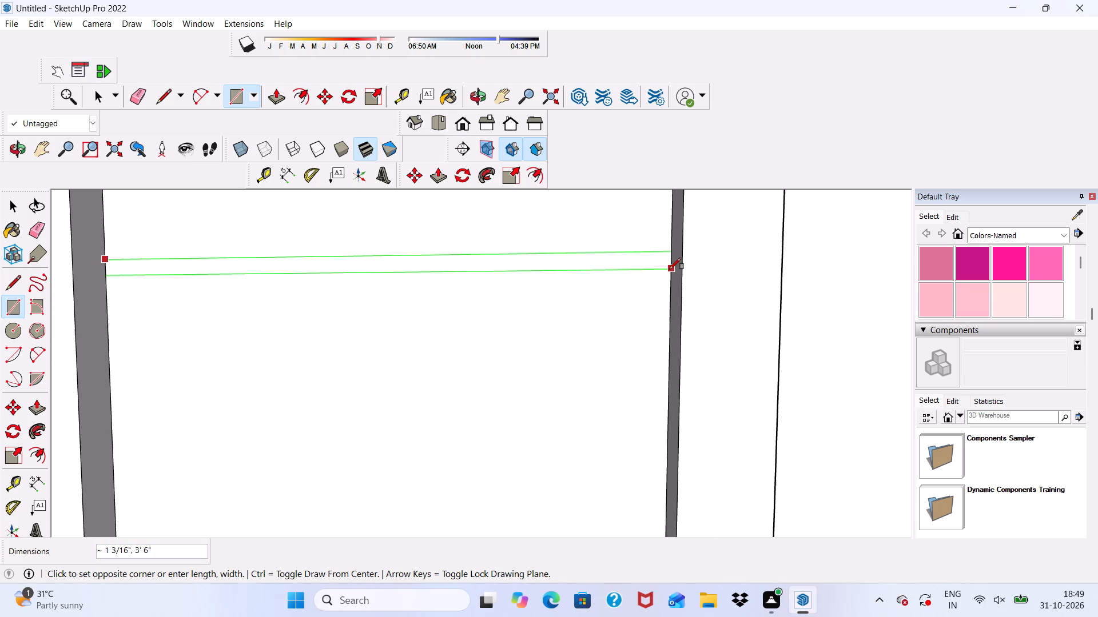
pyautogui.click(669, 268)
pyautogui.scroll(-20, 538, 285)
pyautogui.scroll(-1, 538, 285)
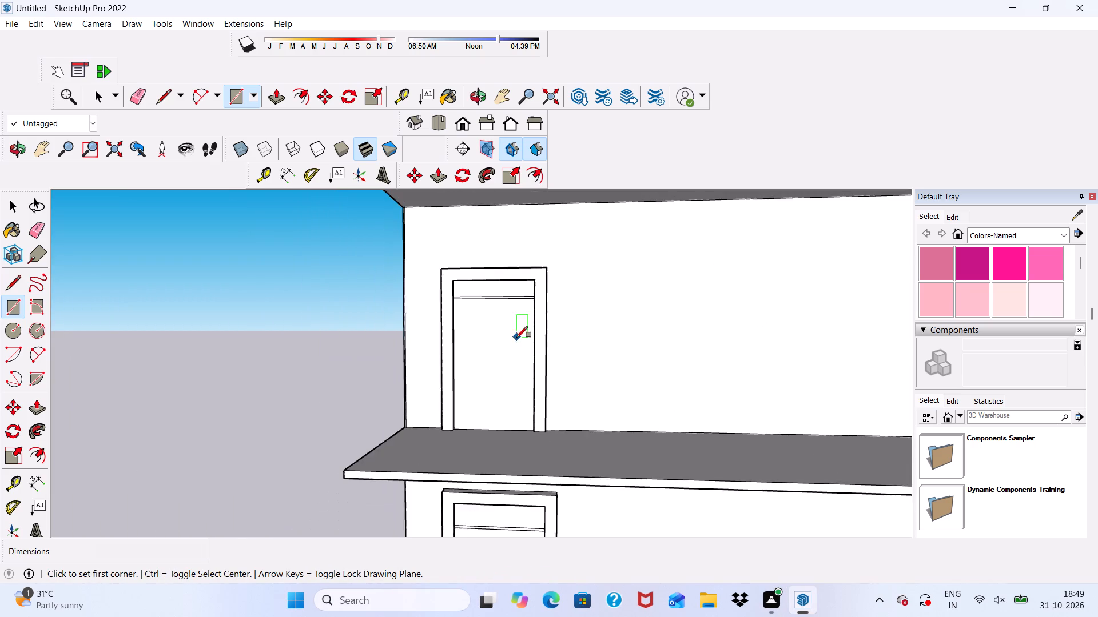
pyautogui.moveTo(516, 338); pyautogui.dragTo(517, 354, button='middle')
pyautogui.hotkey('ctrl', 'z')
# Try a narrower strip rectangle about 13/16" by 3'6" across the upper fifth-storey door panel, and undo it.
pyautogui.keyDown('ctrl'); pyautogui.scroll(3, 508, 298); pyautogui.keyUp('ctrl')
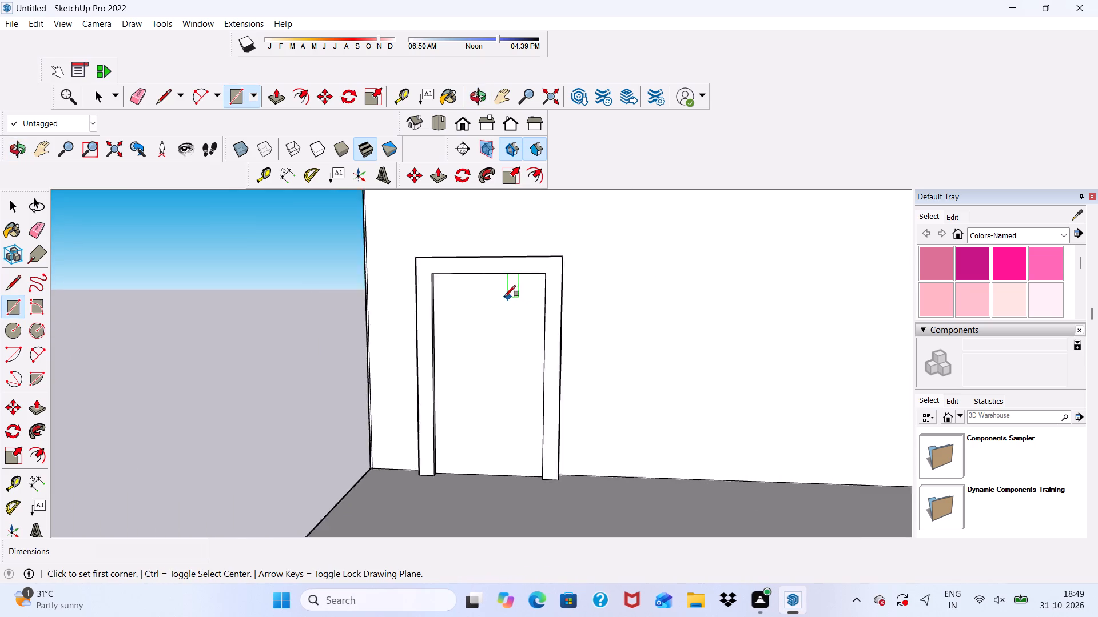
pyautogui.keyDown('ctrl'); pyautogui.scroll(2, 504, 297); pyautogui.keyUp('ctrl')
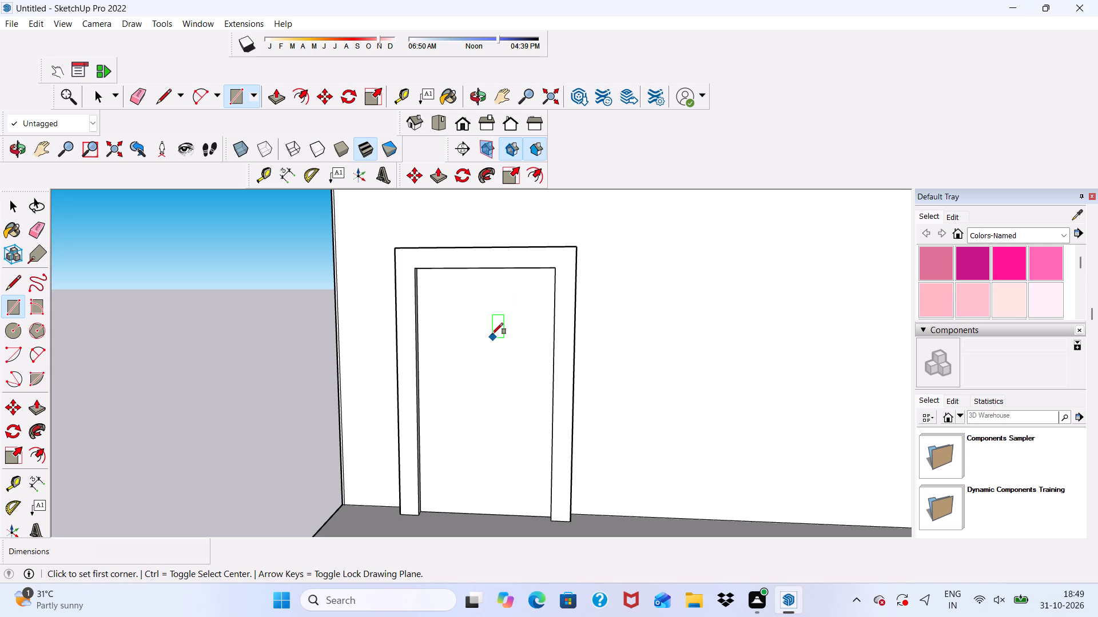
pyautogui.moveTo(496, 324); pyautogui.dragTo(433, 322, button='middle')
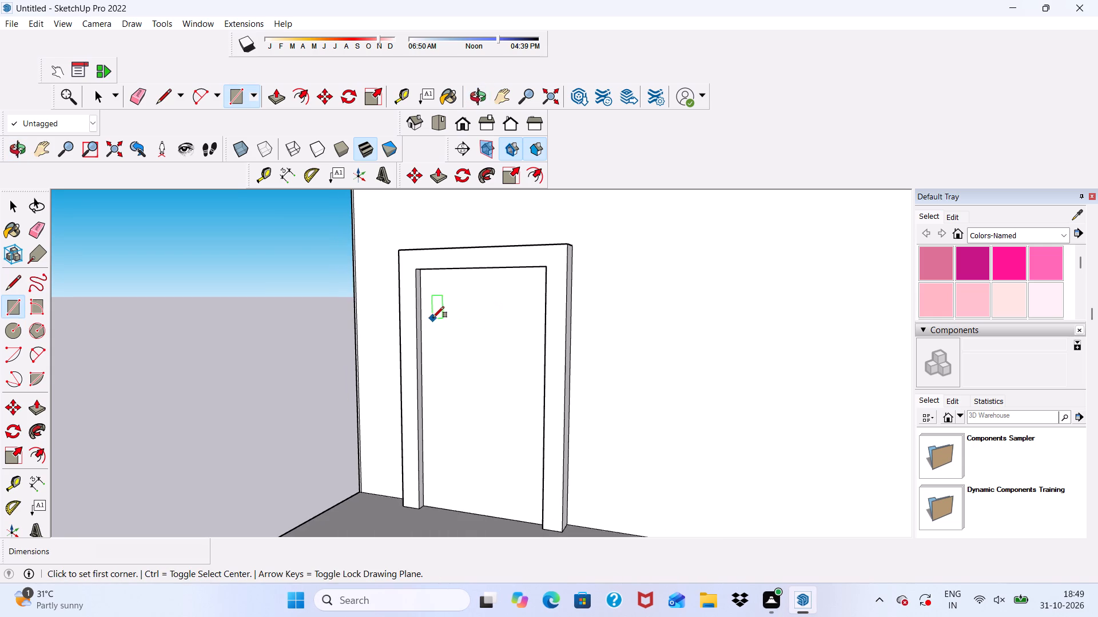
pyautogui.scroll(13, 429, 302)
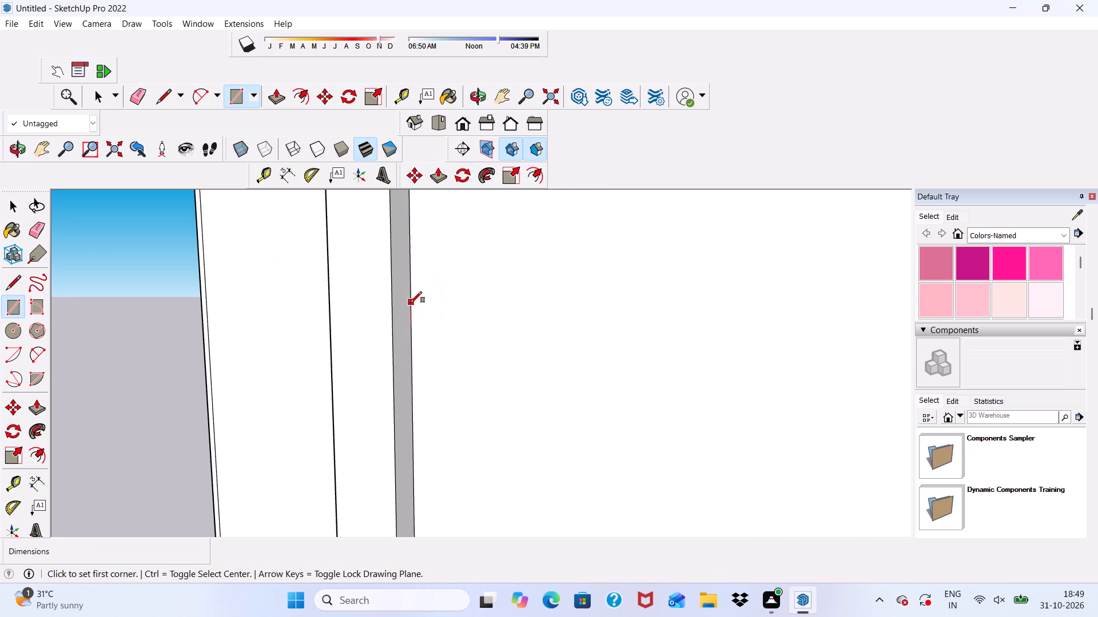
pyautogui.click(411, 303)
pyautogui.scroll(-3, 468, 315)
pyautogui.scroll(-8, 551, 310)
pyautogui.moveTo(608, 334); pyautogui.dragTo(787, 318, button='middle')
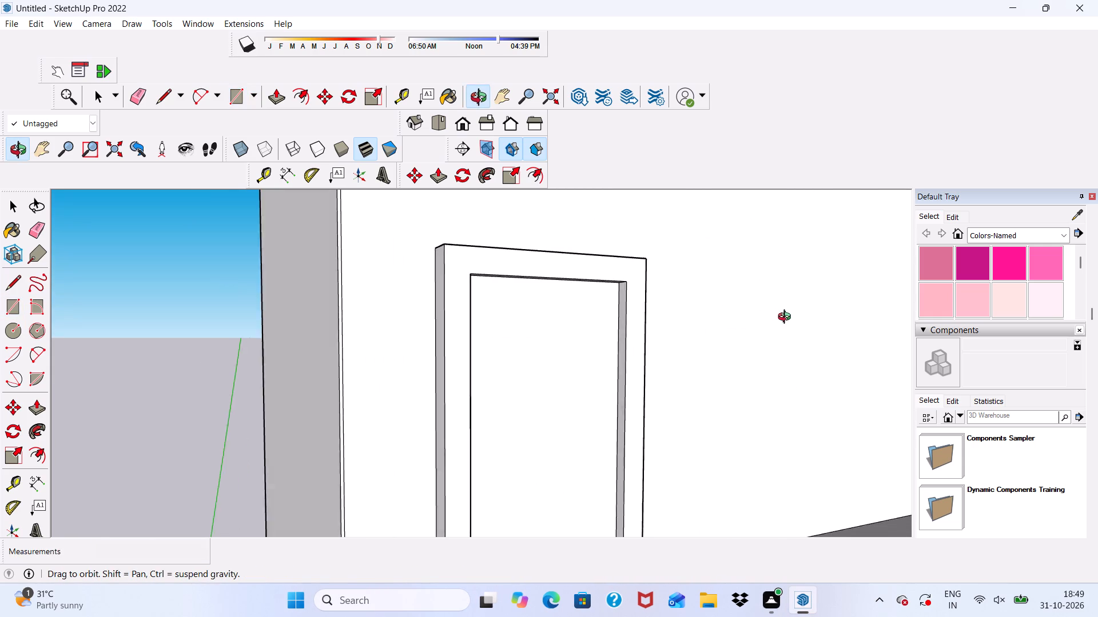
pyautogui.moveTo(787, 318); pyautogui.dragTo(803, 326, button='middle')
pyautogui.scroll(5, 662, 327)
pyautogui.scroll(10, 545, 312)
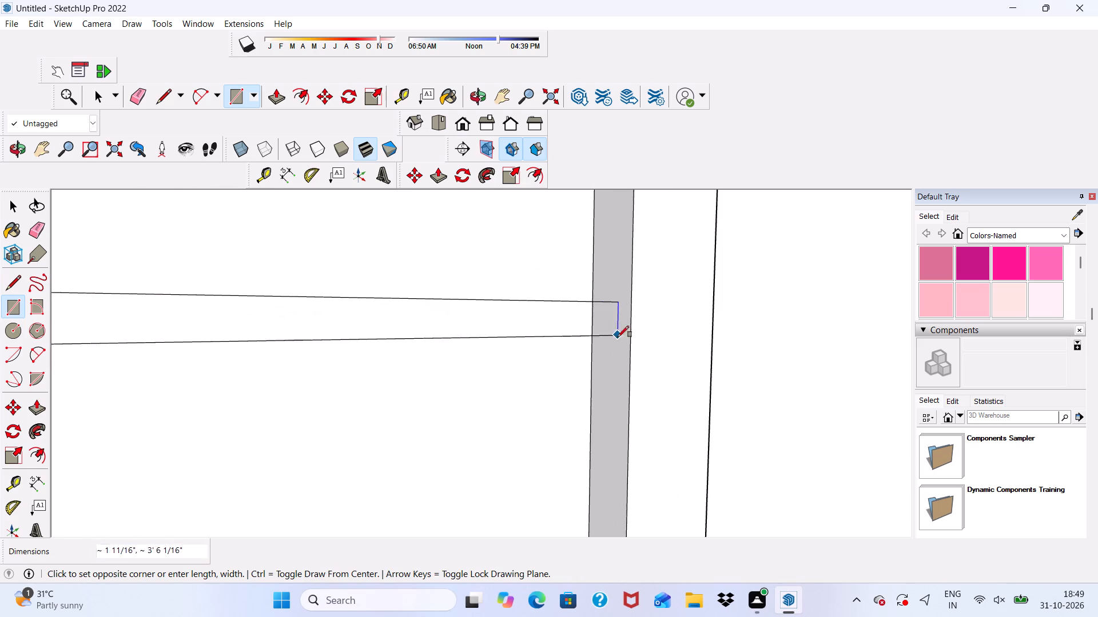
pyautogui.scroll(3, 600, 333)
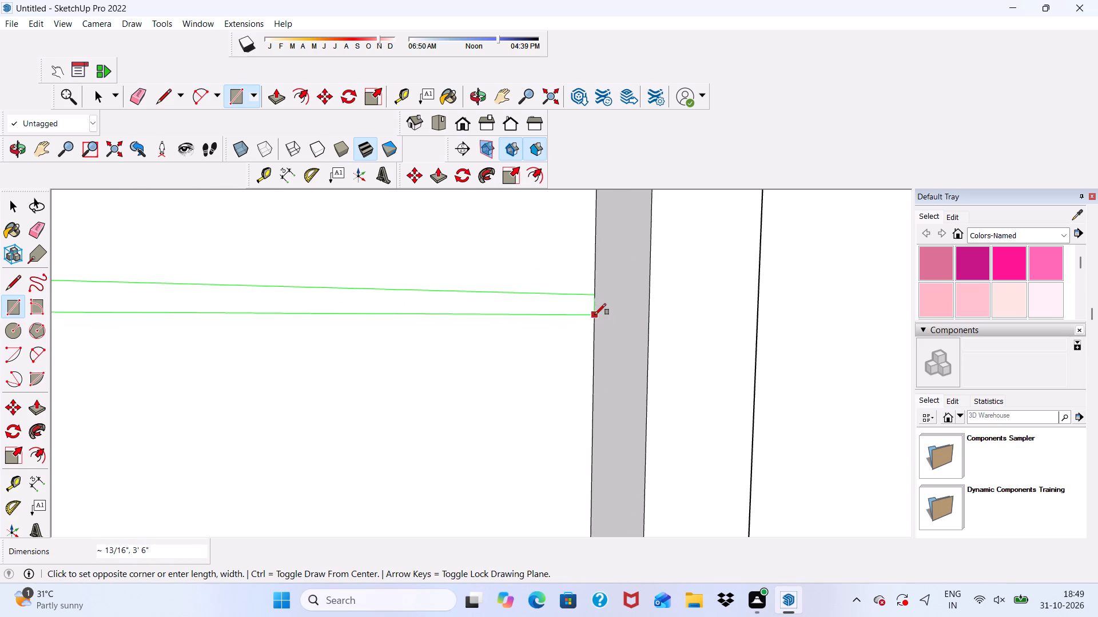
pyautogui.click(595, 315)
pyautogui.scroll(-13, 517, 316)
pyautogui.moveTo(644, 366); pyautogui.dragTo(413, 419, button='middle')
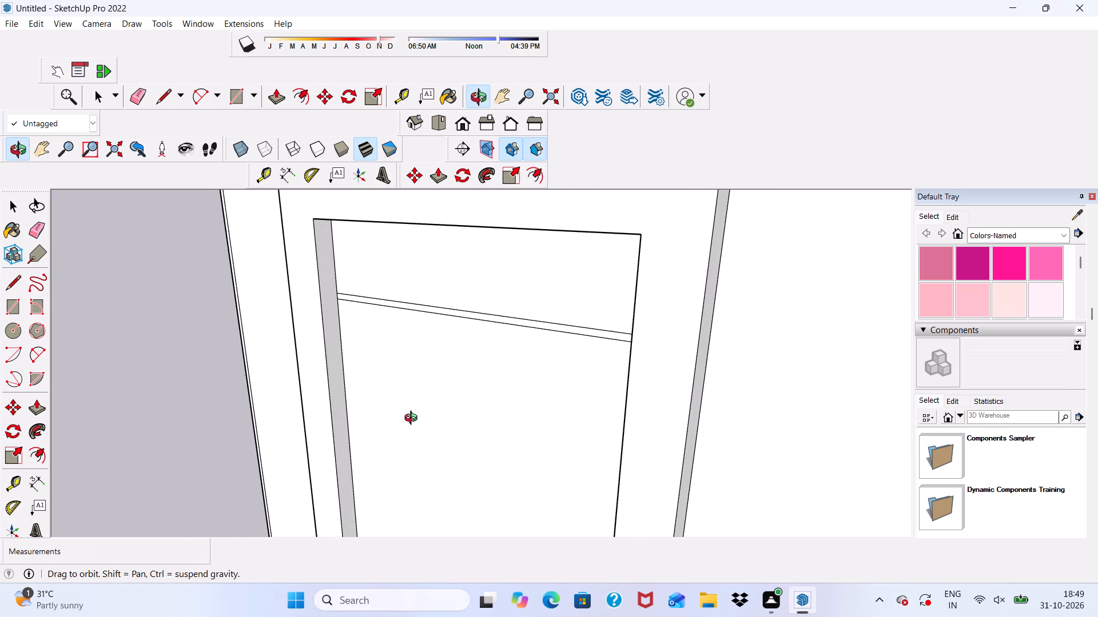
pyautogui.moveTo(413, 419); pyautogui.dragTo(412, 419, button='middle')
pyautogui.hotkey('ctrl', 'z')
# Draw a strip rectangle about 1 3/4" by 3'6" across the upper fifth-storey door panel, between the frame's inner sides.
pyautogui.scroll(3, 375, 318)
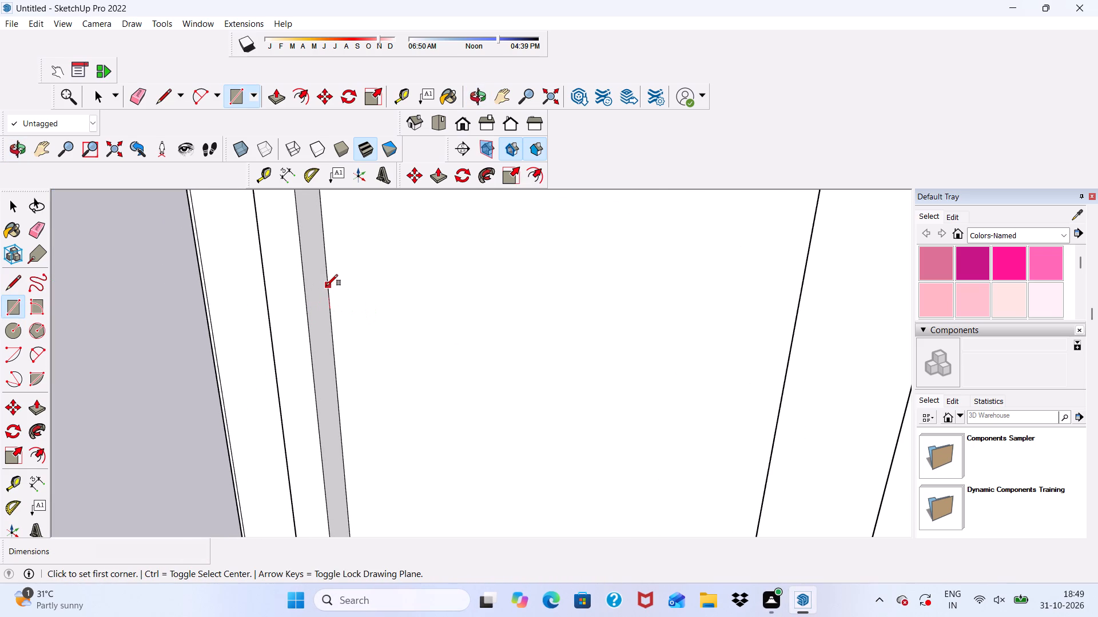
pyautogui.click(327, 286)
pyautogui.scroll(-9, 389, 318)
pyautogui.moveTo(562, 320); pyautogui.dragTo(797, 261, button='middle')
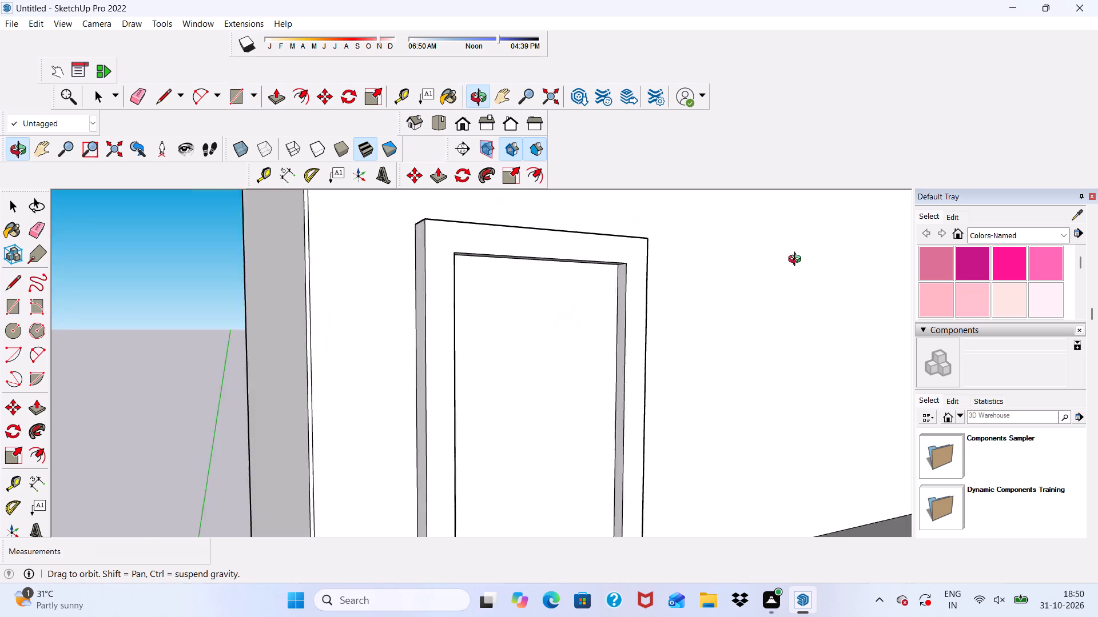
pyautogui.moveTo(797, 261); pyautogui.dragTo(803, 260, button='middle')
pyautogui.scroll(11, 627, 329)
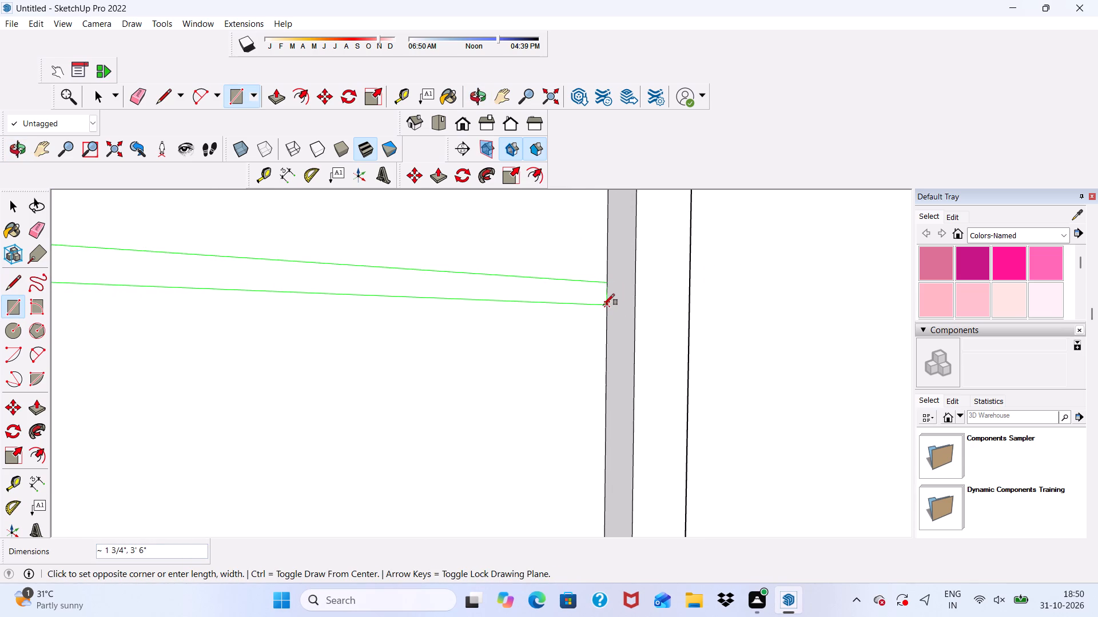
pyautogui.click(604, 306)
pyautogui.scroll(-12, 567, 327)
pyautogui.moveTo(735, 348); pyautogui.dragTo(574, 395, button='middle')
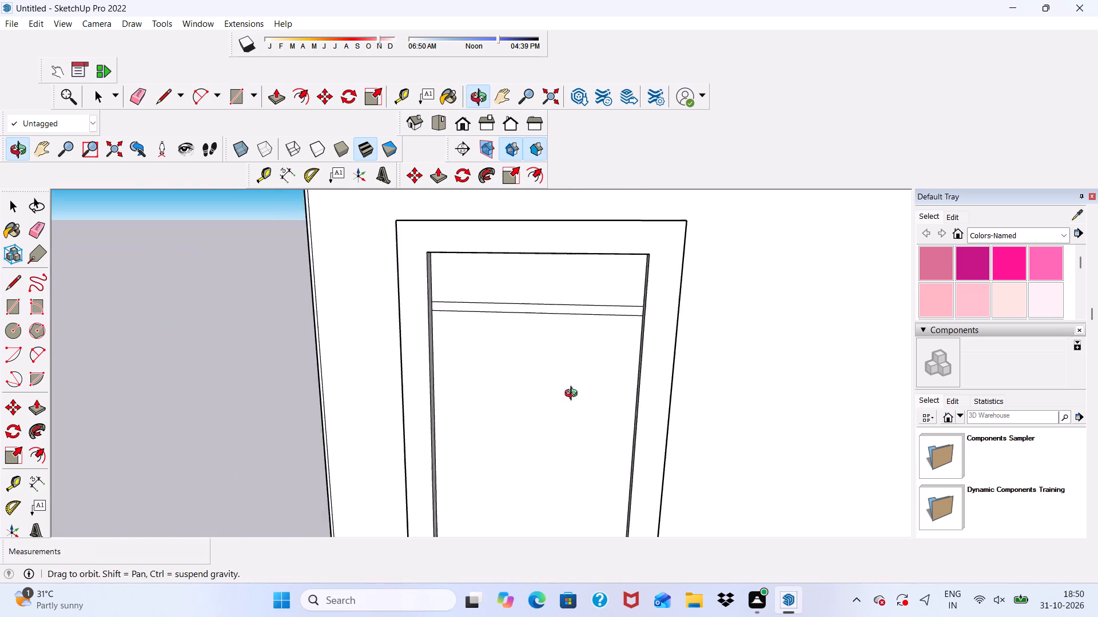
# Copy the strip on the fifth-storey door panel straight down by about 1' 1/8".
pyautogui.moveTo(574, 395); pyautogui.dragTo(538, 395, button='middle')
pyautogui.press('space')
pyautogui.scroll(4, 504, 311)
pyautogui.doubleClick(504, 311)
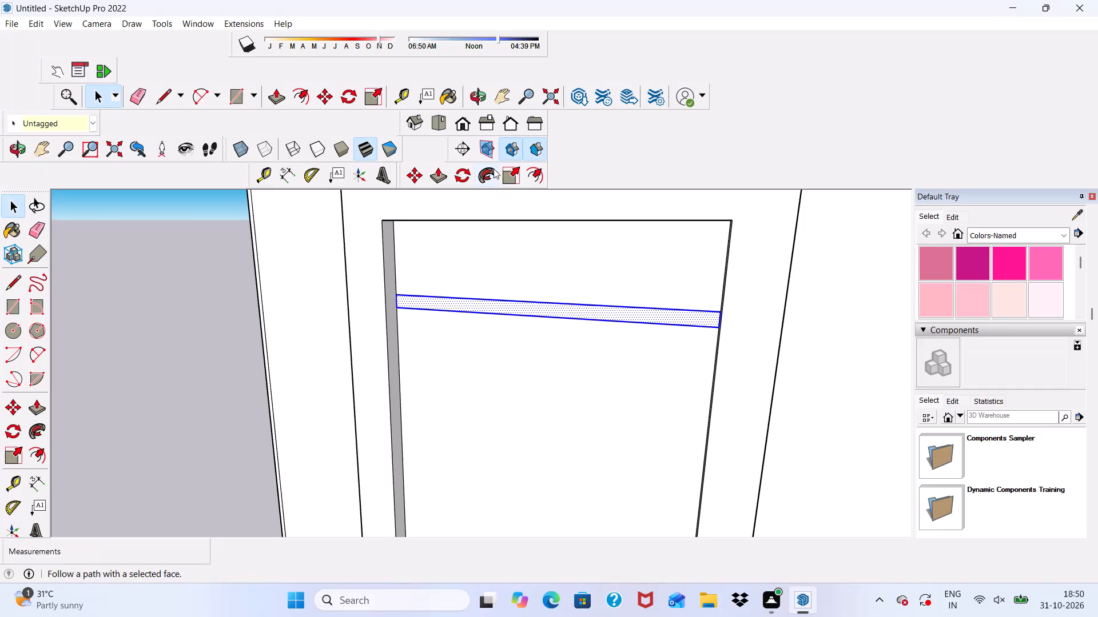
pyautogui.click(418, 176)
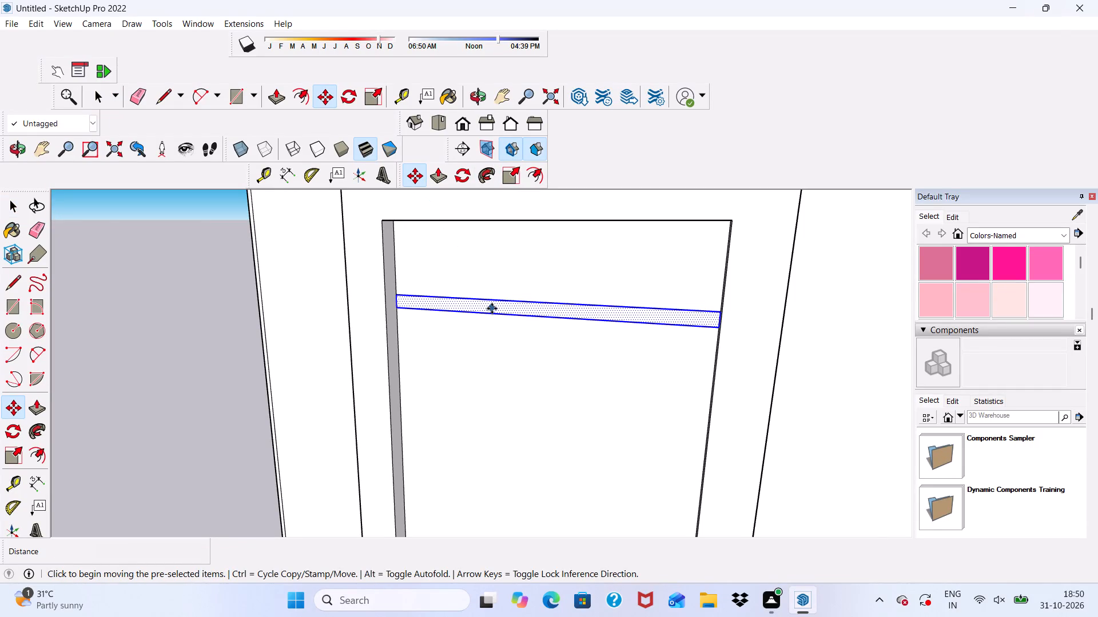
pyautogui.click(492, 308)
pyautogui.scroll(-1, 487, 374)
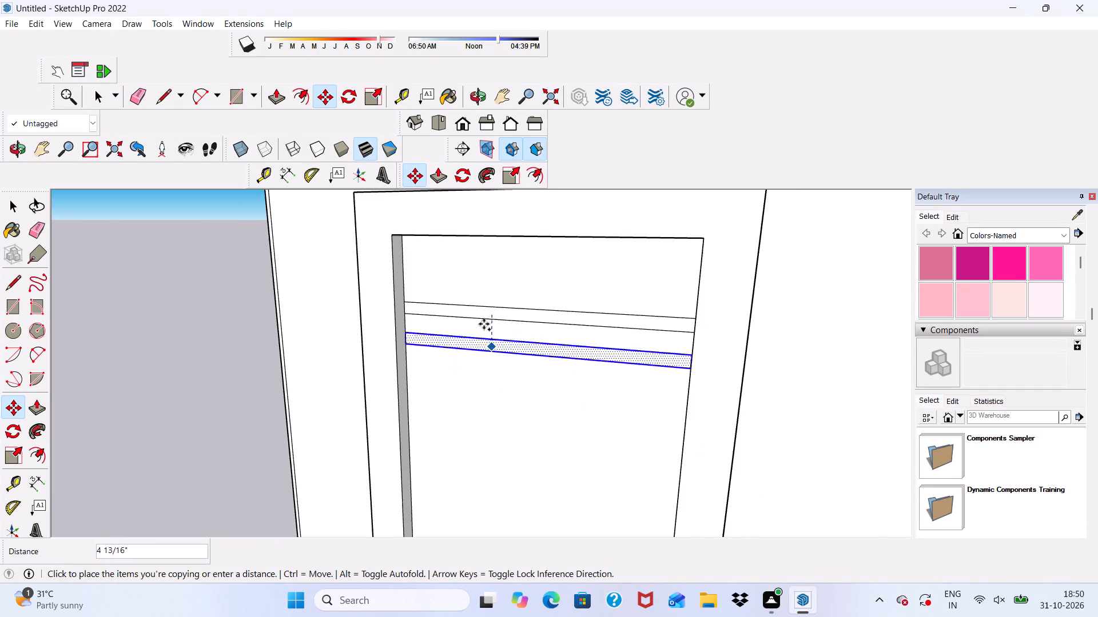
pyautogui.scroll(-5, 484, 230)
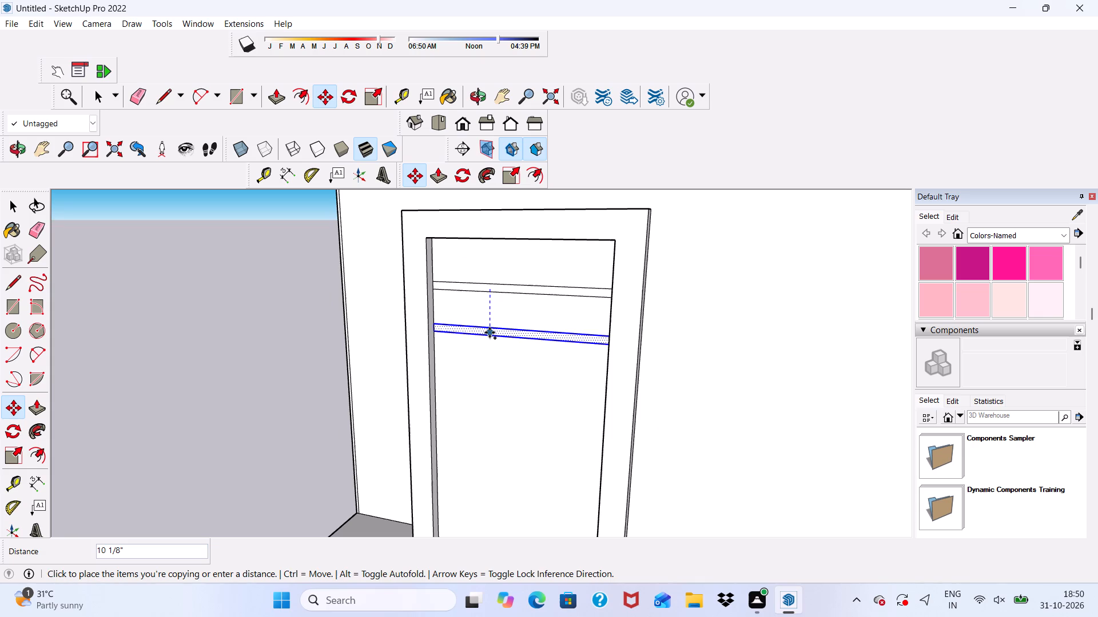
pyautogui.moveTo(490, 332); pyautogui.dragTo(490, 274, button='middle')
pyautogui.scroll(2, 482, 309)
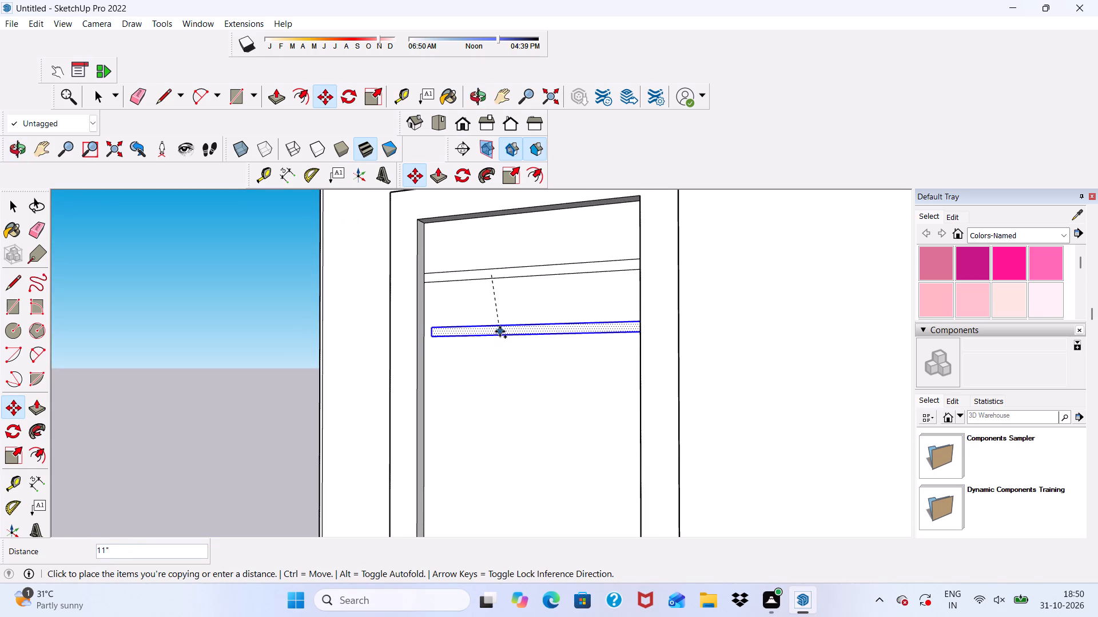
pyautogui.click(491, 338)
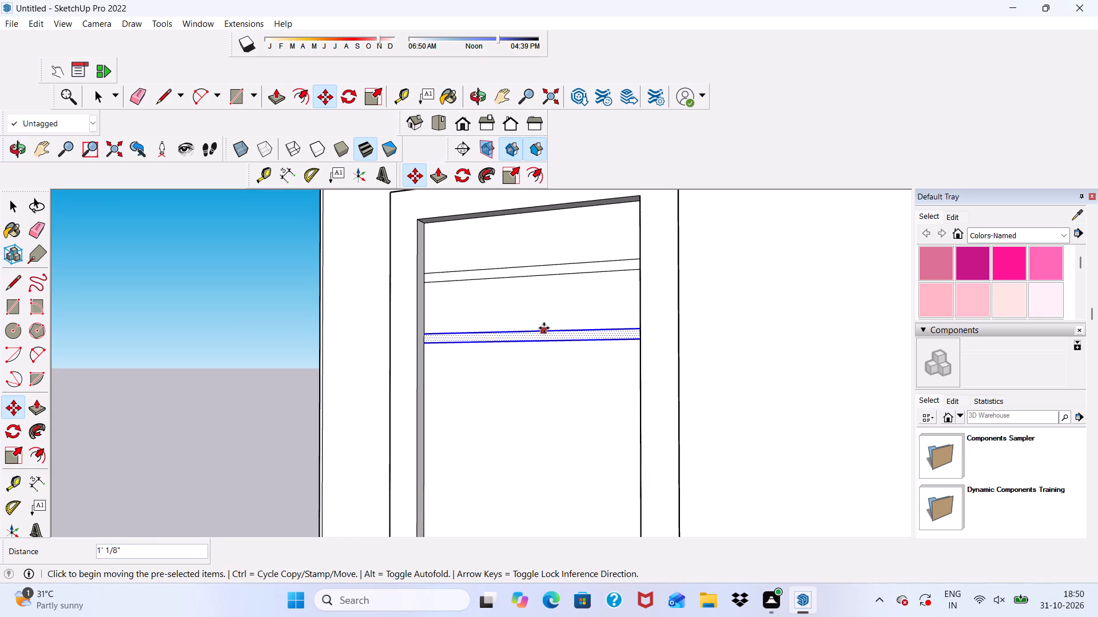
# Array the copied strip five times (*5) down the fifth-storey door panel, and clear the selection.
pyautogui.hotkey('shift', '*')
pyautogui.press('5')
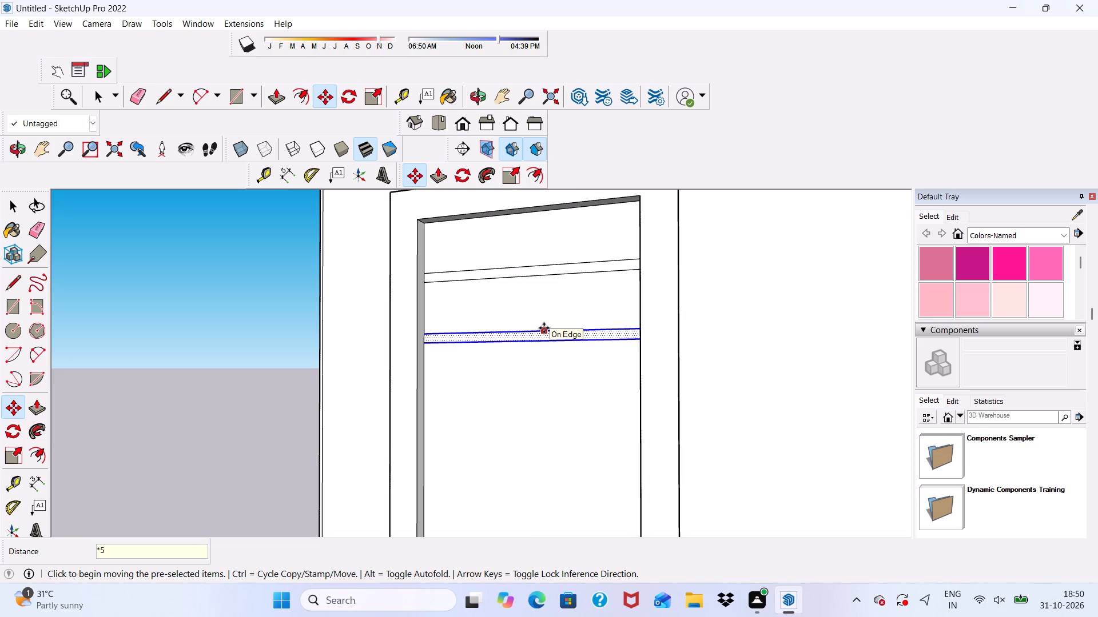
pyautogui.press('Return')
pyautogui.scroll(-6, 544, 328)
pyautogui.scroll(-5, 571, 282)
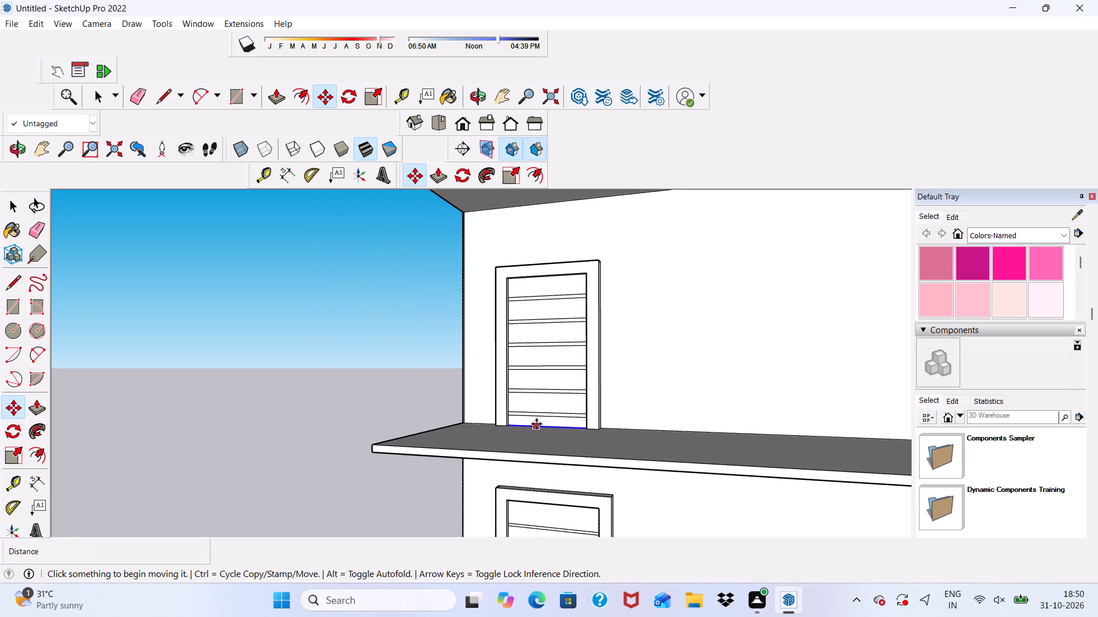
pyautogui.press('space')
pyautogui.click(429, 347)
# Examine the strip-panelled doors and projecting slabs on all storeys from several angles and distances.
pyautogui.scroll(-2, 463, 356)
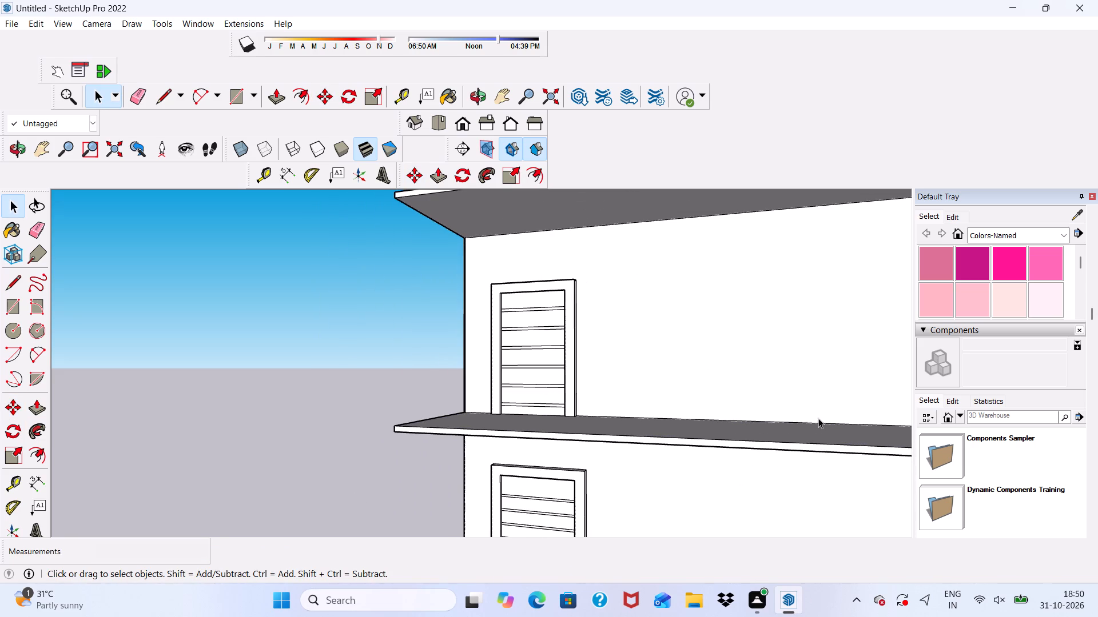
pyautogui.scroll(-3, 598, 350)
pyautogui.moveTo(594, 357); pyautogui.dragTo(811, 381, button='middle')
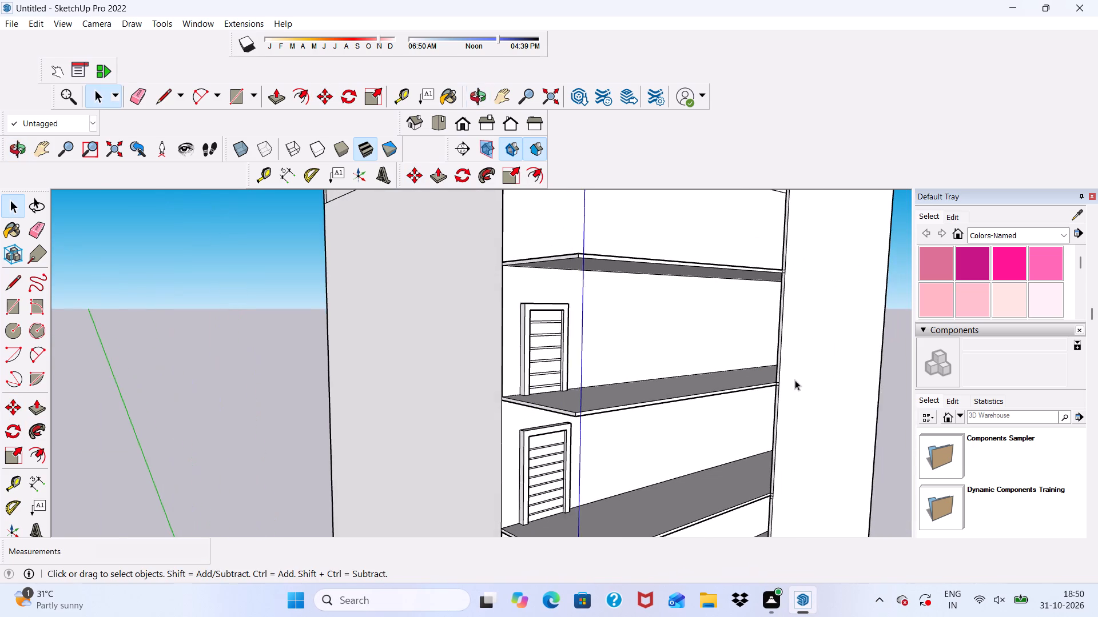
pyautogui.scroll(4, 603, 352)
pyautogui.scroll(6, 407, 331)
pyautogui.scroll(-11, 470, 347)
pyautogui.scroll(6, 604, 338)
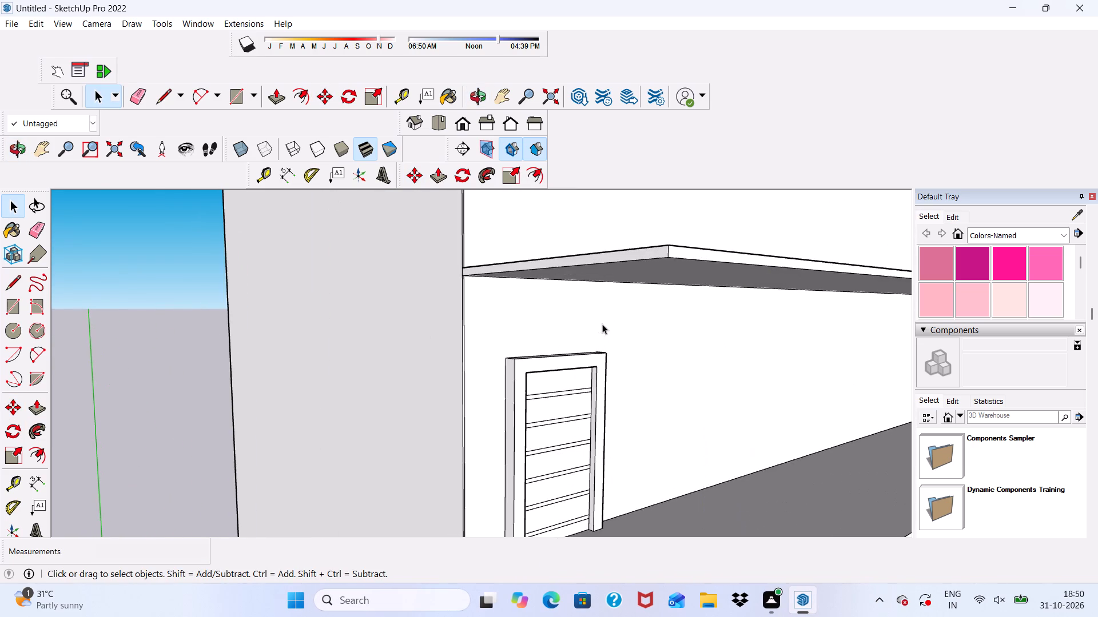
pyautogui.scroll(-11, 521, 418)
pyautogui.moveTo(606, 402); pyautogui.dragTo(436, 407, button='middle')
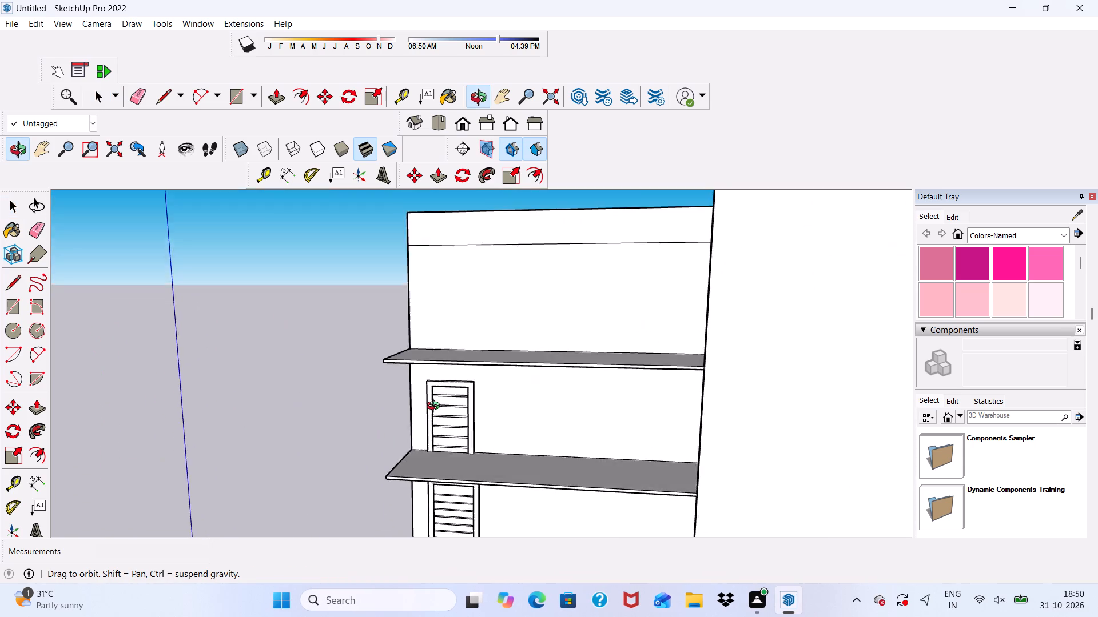
pyautogui.moveTo(436, 407); pyautogui.dragTo(453, 355, button='middle')
pyautogui.scroll(-10, 453, 355)
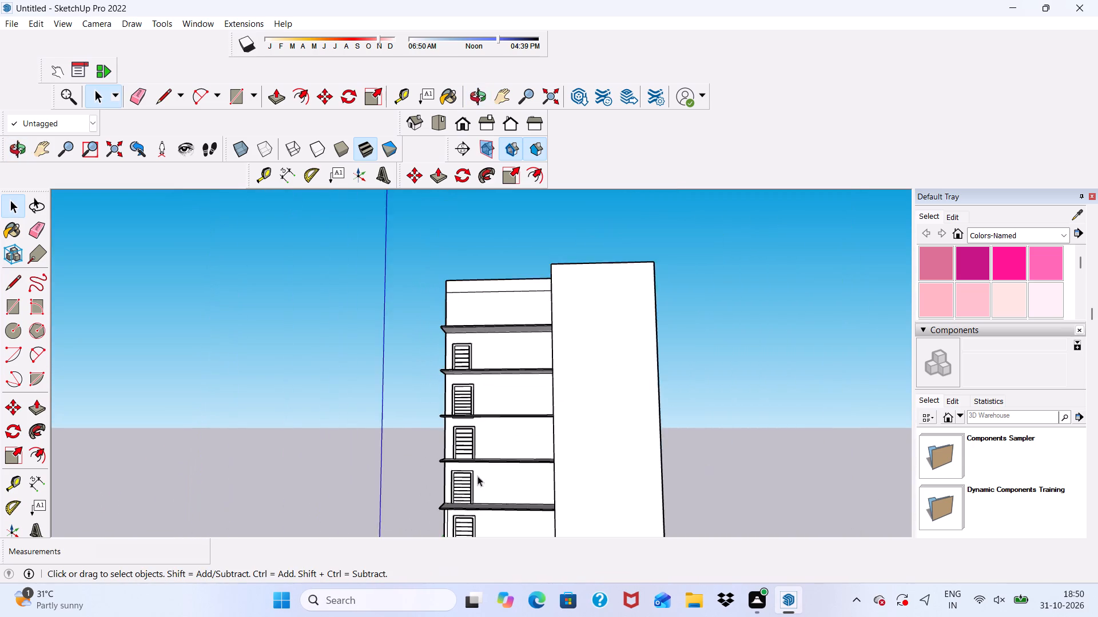
pyautogui.scroll(5, 469, 517)
pyautogui.scroll(-5, 462, 363)
pyautogui.moveTo(471, 422); pyautogui.dragTo(508, 478, button='middle')
pyautogui.scroll(2, 508, 478)
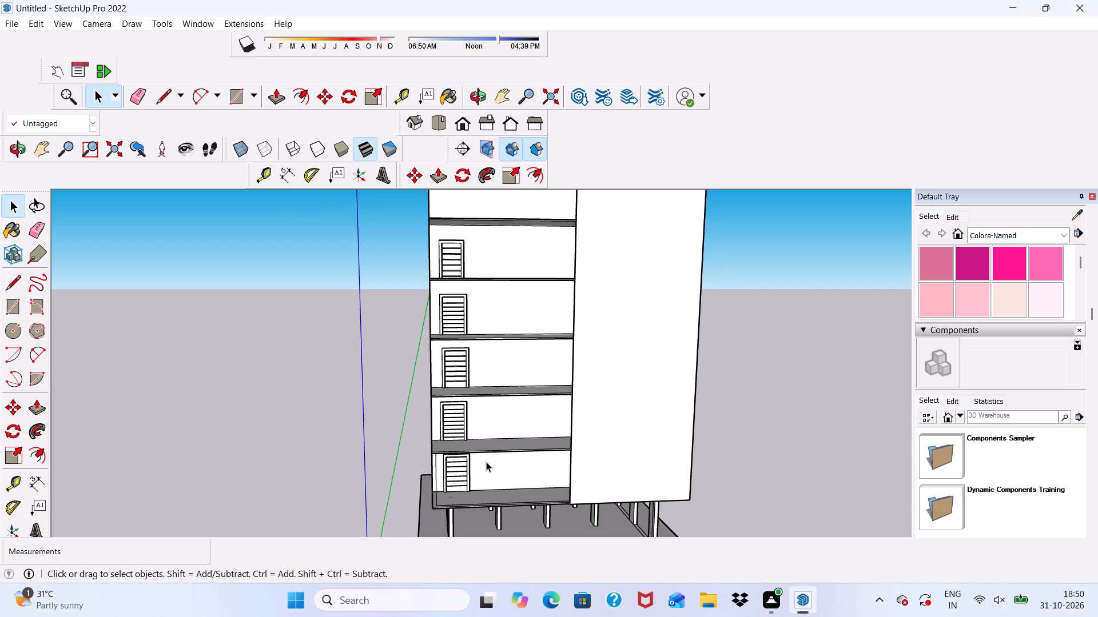
pyautogui.scroll(1, 499, 459)
pyautogui.scroll(-5, 434, 476)
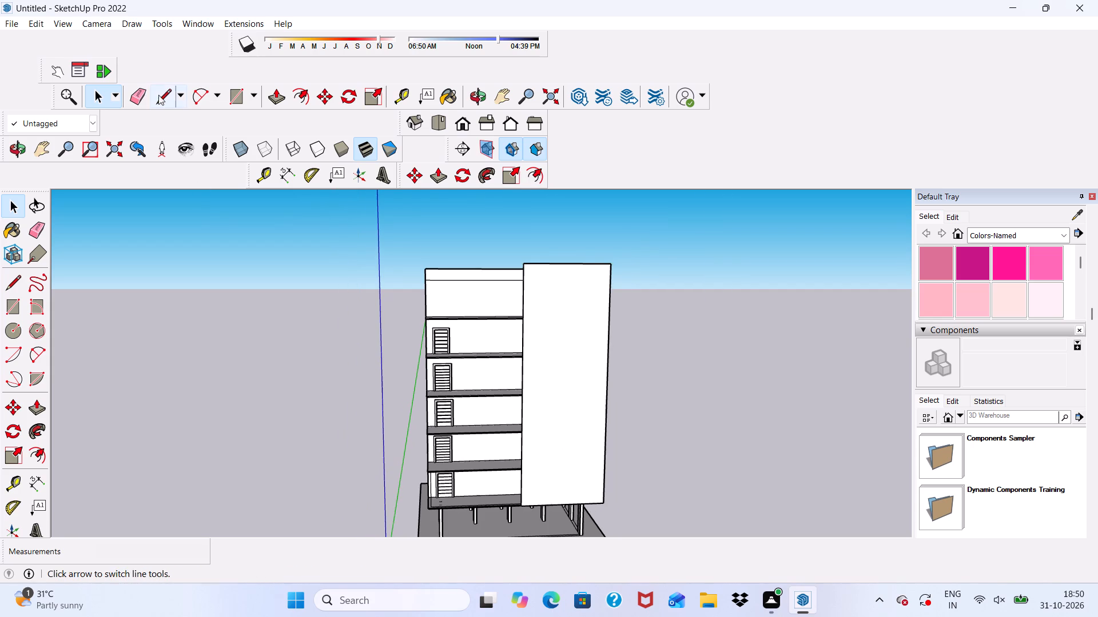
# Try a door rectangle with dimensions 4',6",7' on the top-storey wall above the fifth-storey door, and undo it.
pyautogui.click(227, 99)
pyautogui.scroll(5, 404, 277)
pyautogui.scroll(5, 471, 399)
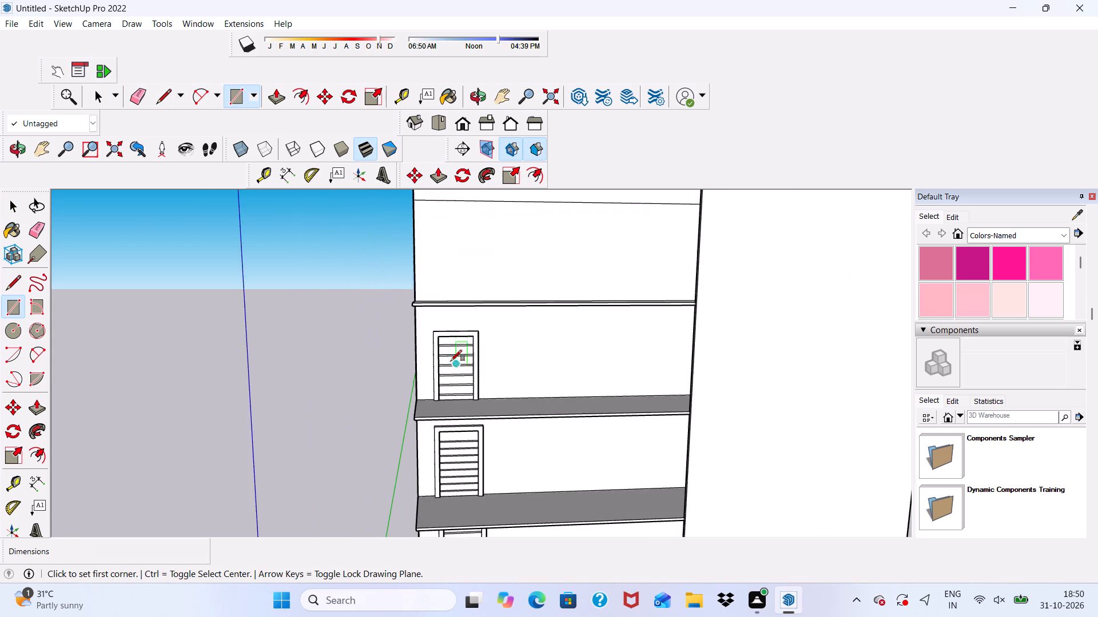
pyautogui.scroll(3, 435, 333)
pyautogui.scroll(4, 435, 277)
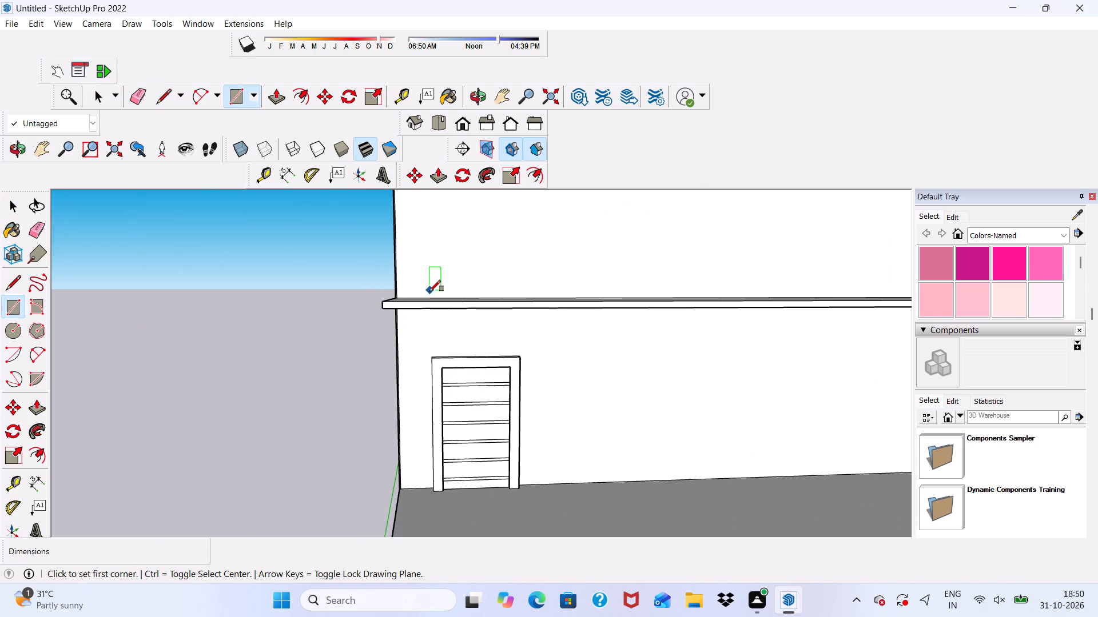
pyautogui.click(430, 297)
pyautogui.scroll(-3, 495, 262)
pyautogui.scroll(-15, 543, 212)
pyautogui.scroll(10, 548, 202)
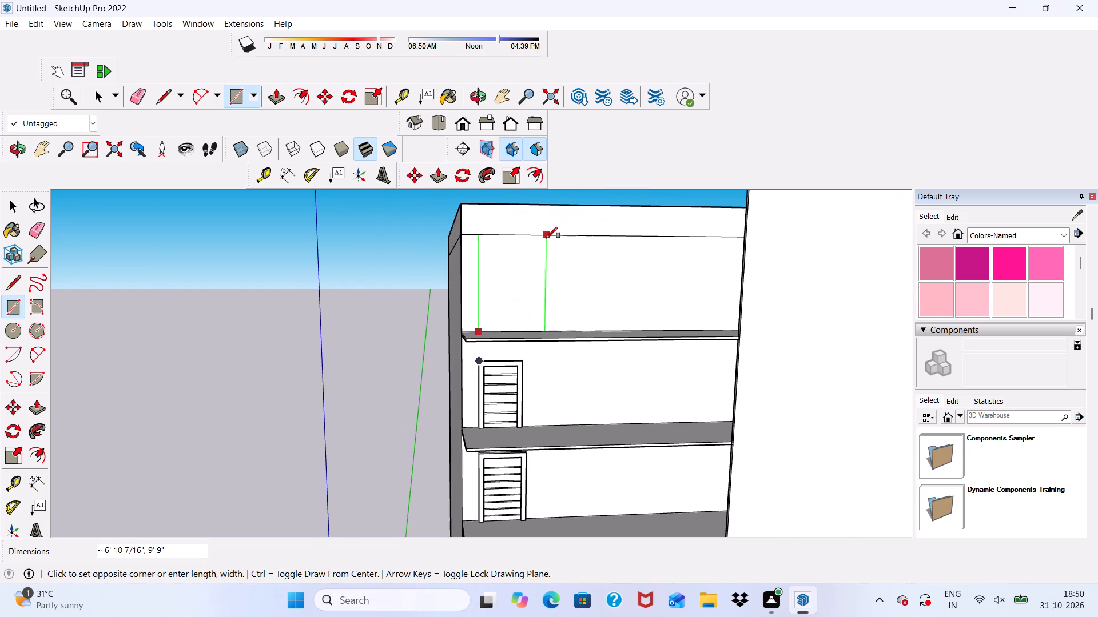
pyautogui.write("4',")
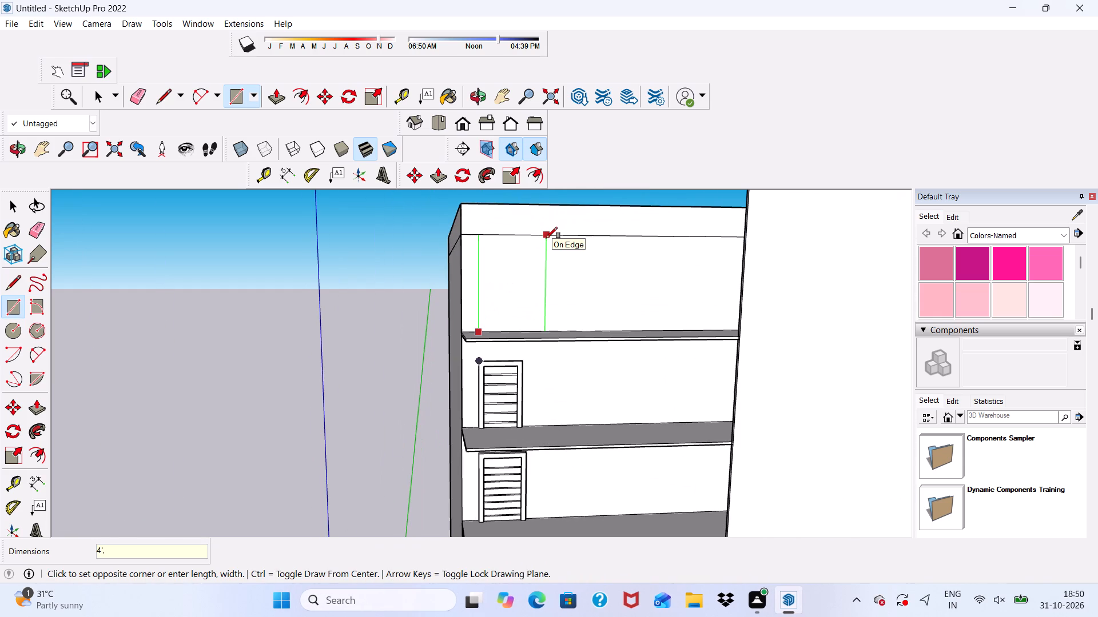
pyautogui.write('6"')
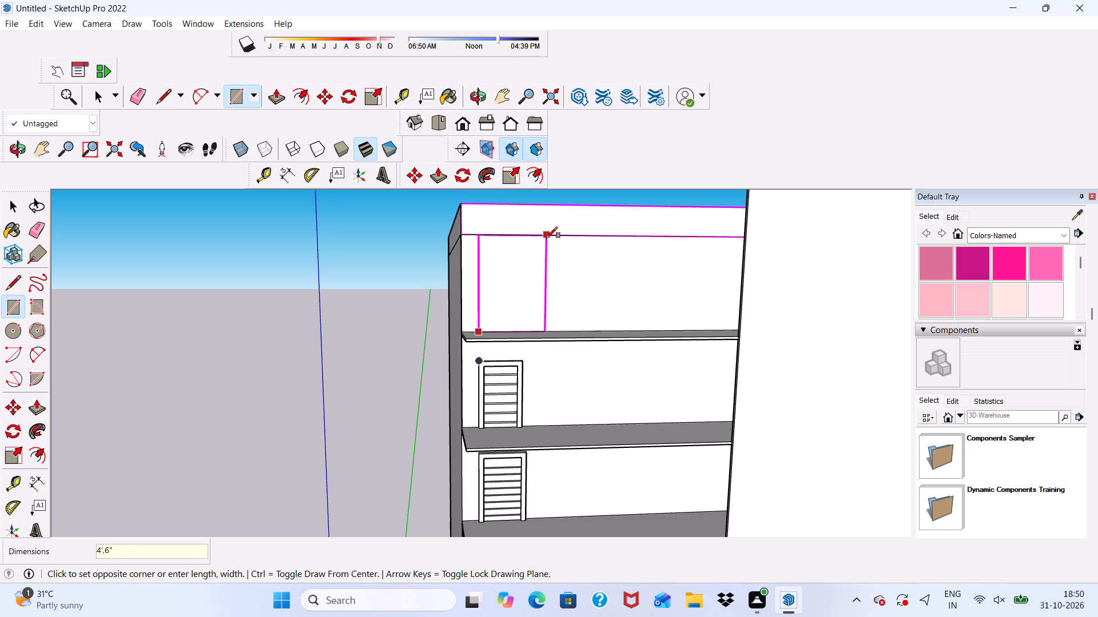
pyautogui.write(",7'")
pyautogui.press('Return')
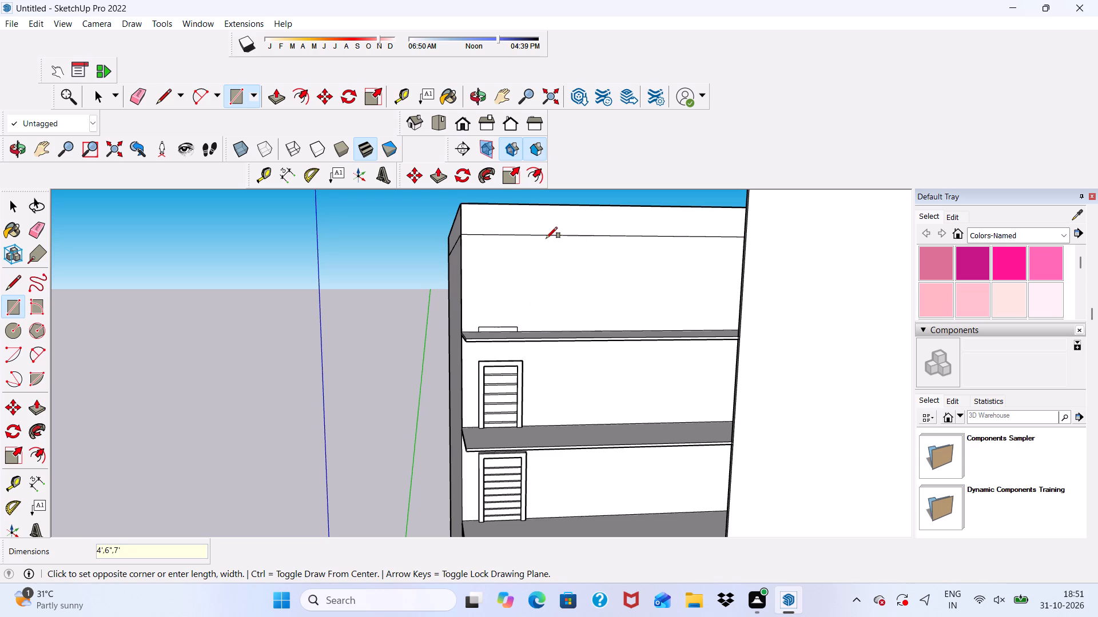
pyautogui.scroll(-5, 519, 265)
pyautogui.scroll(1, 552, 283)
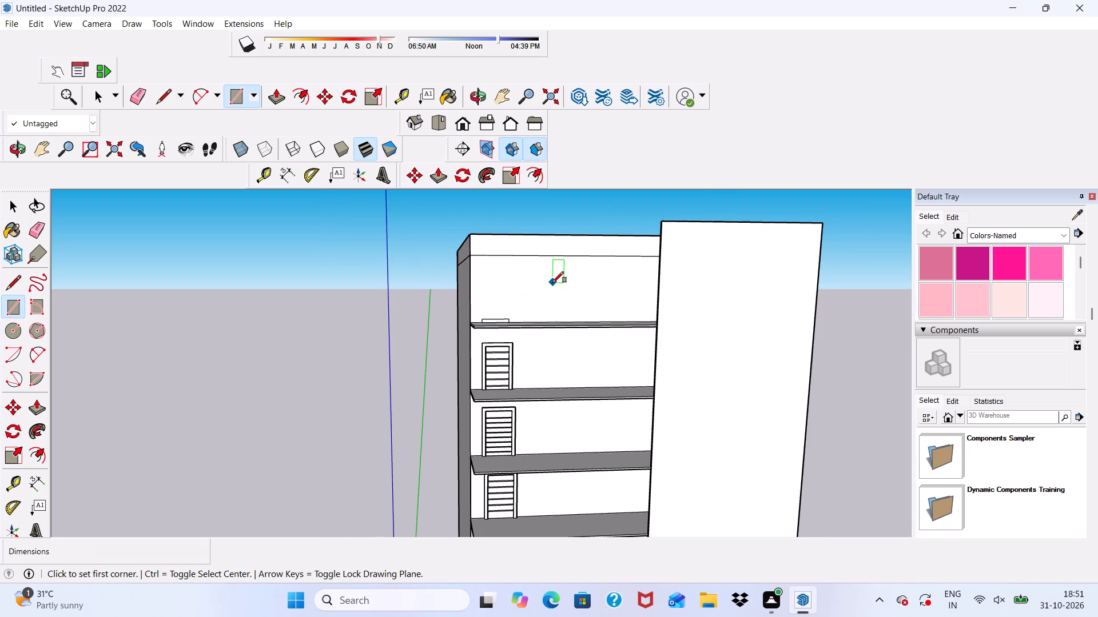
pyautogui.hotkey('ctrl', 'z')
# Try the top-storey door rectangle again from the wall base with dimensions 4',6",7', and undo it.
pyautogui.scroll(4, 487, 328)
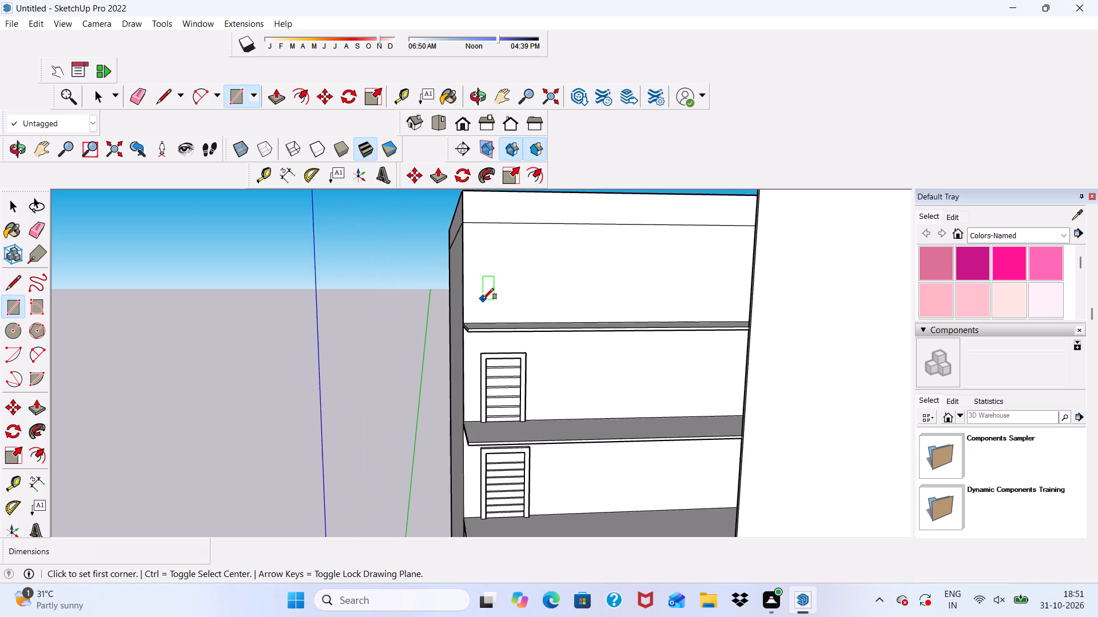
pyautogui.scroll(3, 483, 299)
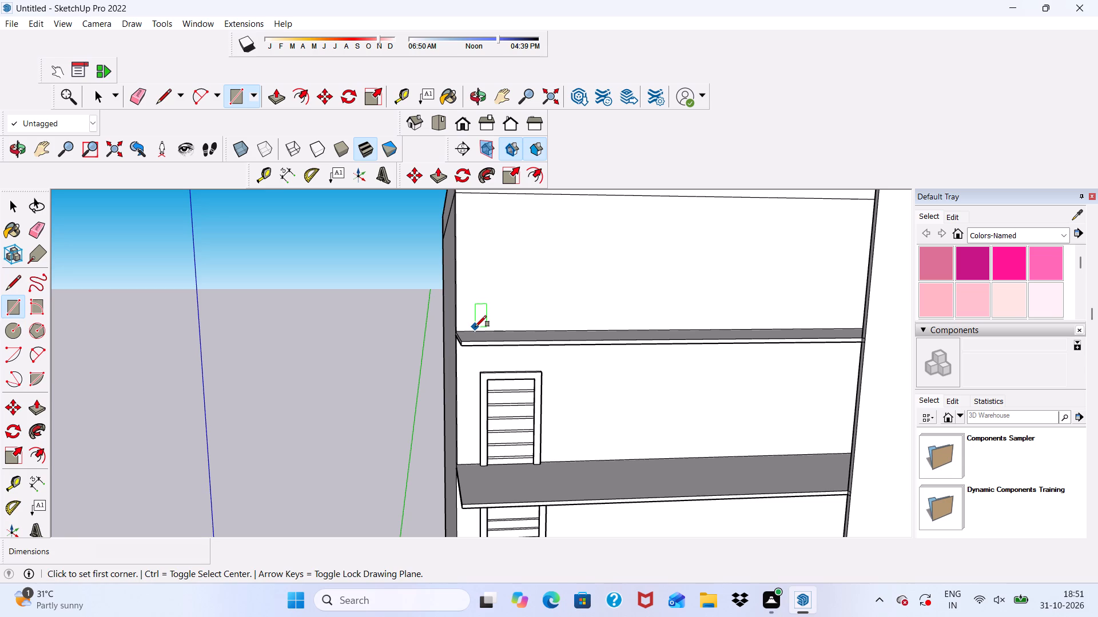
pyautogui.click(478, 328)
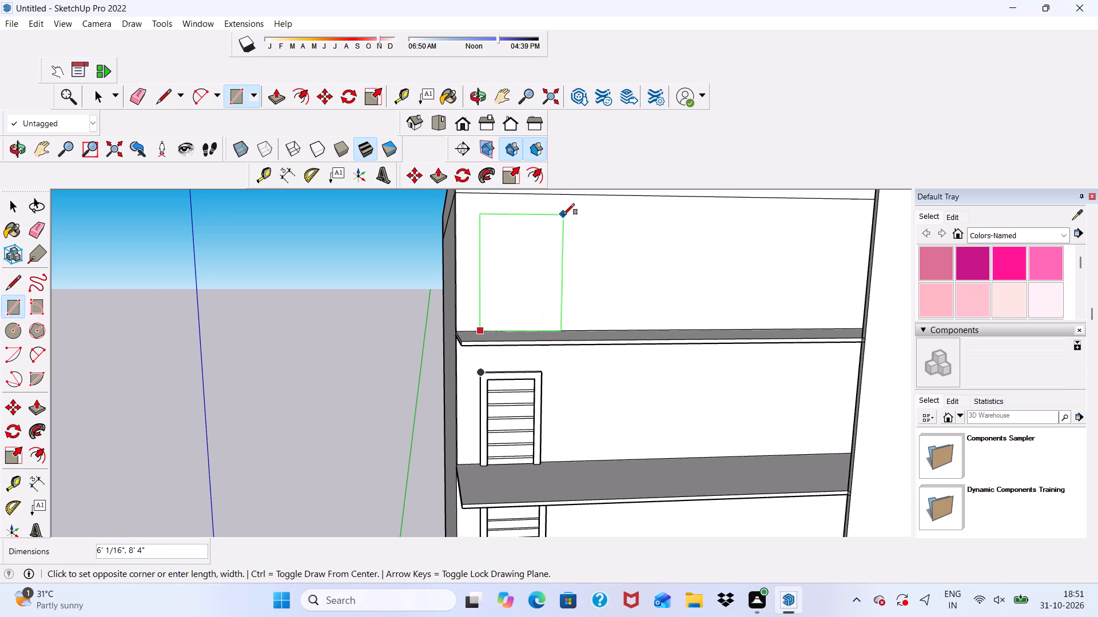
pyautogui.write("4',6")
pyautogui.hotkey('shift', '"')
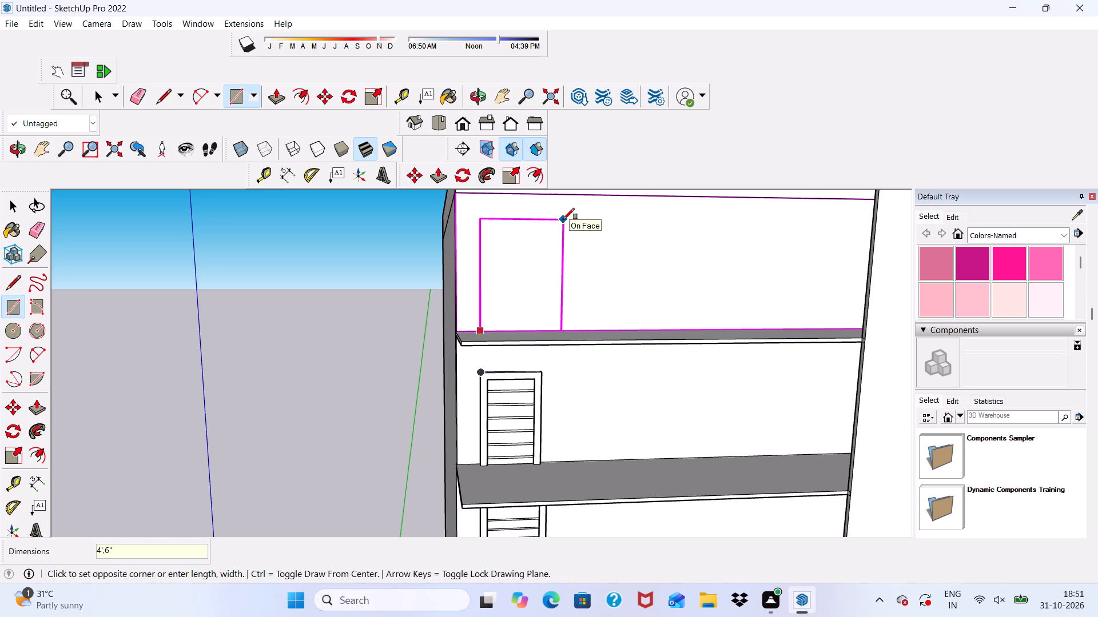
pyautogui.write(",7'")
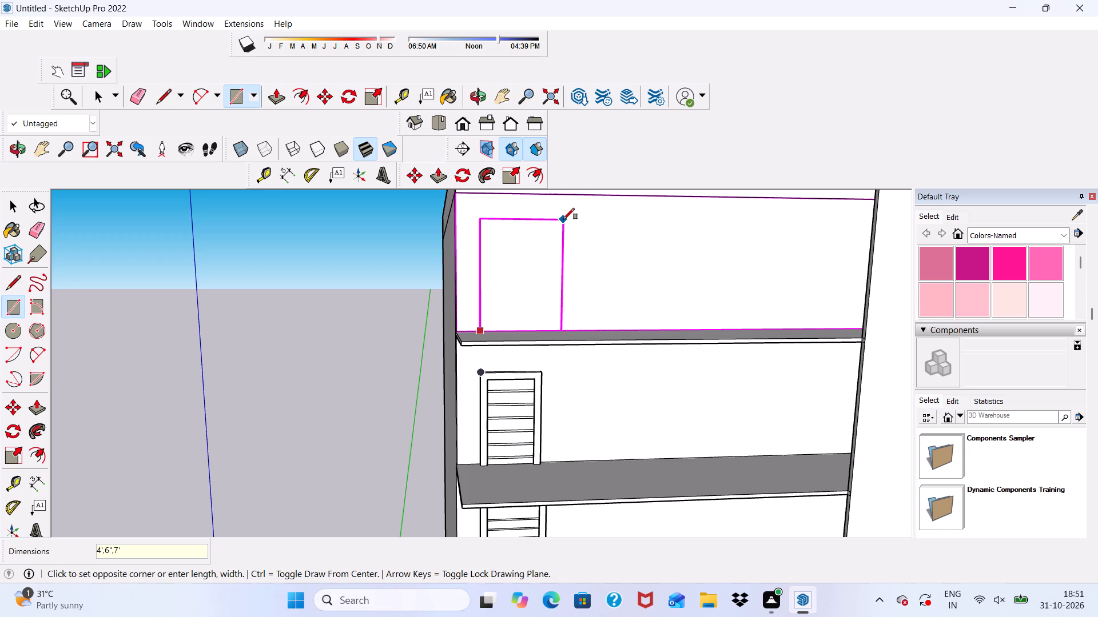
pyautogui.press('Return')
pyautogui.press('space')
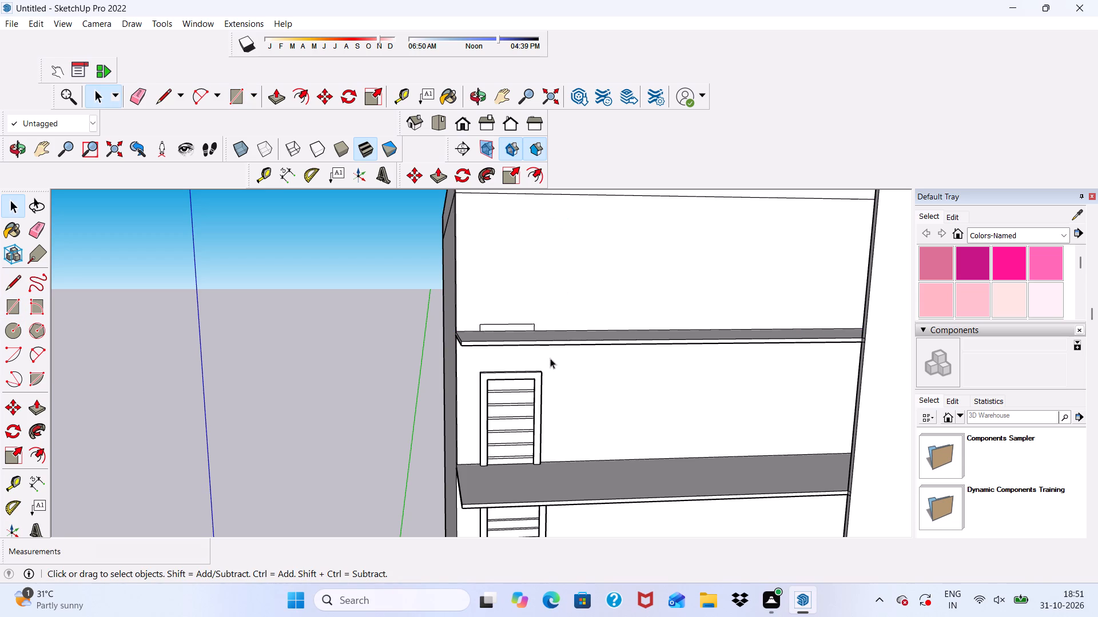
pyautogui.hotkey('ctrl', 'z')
# Draw a 4' by 7' door rectangle on the top-storey wall, starting at the slab in line with the door below.
pyautogui.scroll(3, 456, 390)
pyautogui.moveTo(502, 319); pyautogui.dragTo(497, 383, button='middle')
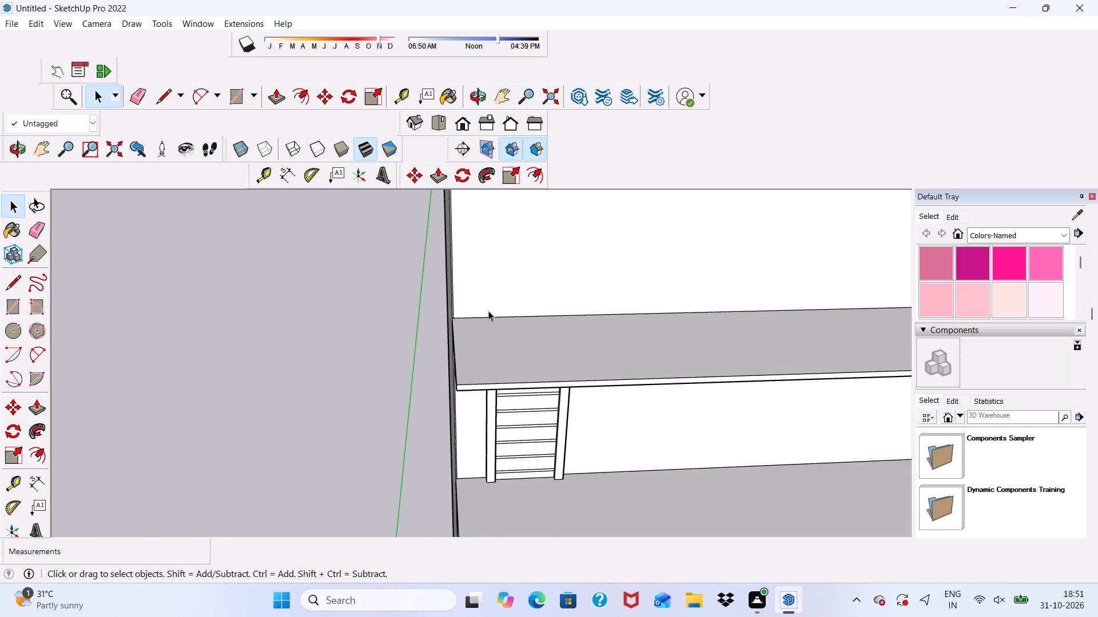
pyautogui.scroll(20, 495, 307)
pyautogui.scroll(1, 495, 307)
pyautogui.moveTo(487, 312); pyautogui.dragTo(487, 300, button='middle')
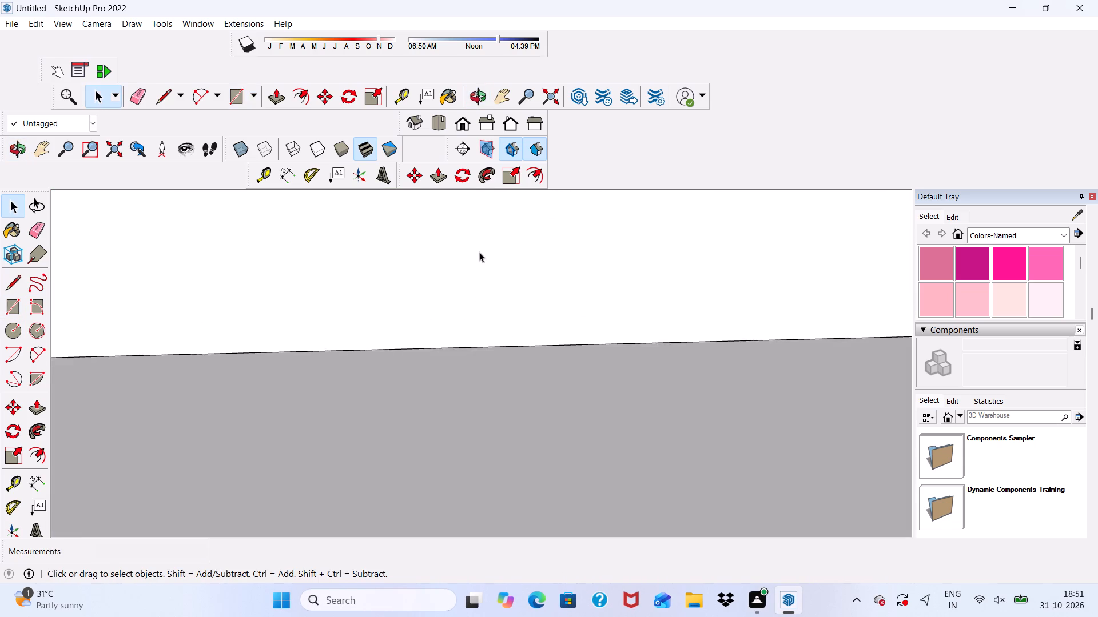
pyautogui.scroll(-12, 470, 277)
pyautogui.scroll(-11, 504, 326)
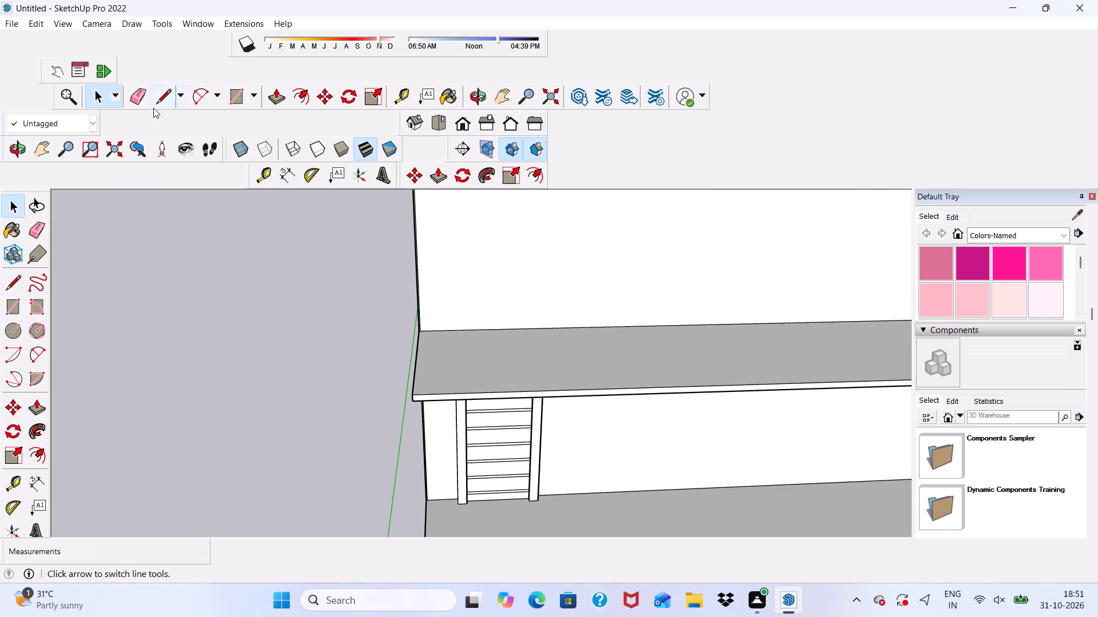
pyautogui.click(232, 94)
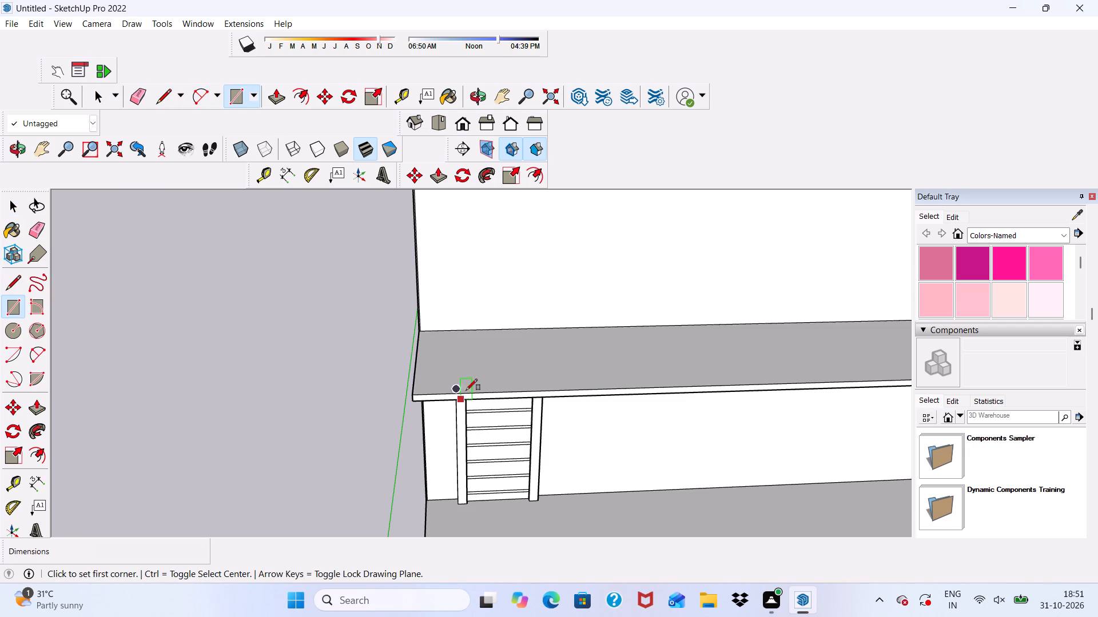
pyautogui.click(453, 327)
pyautogui.scroll(-4, 506, 331)
pyautogui.scroll(-4, 578, 259)
pyautogui.scroll(1, 566, 224)
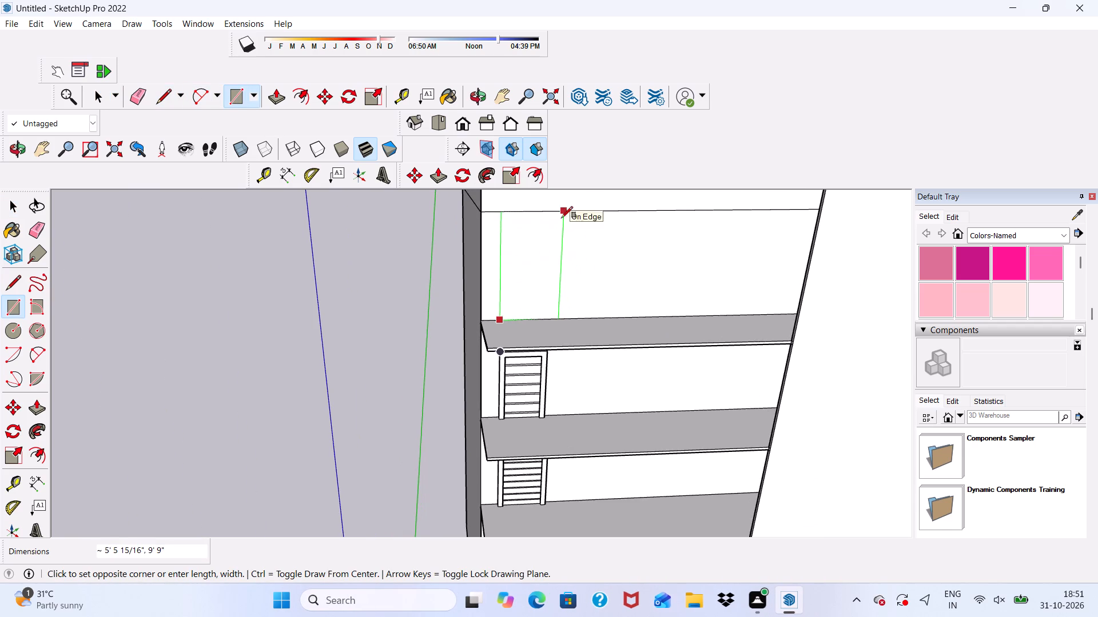
pyautogui.write("4',")
pyautogui.write("7'")
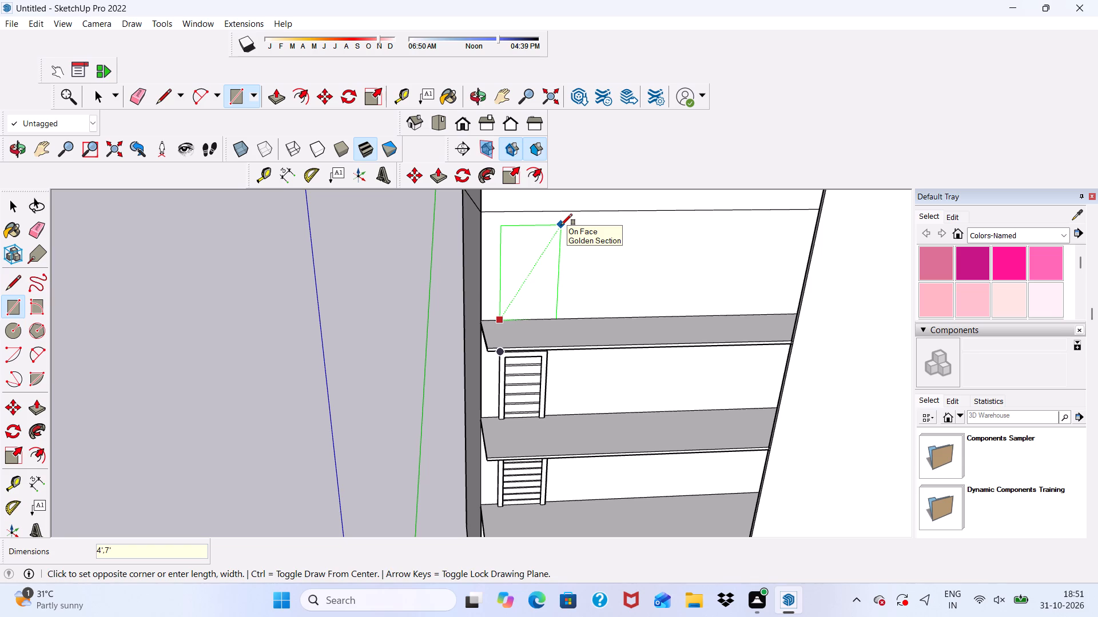
pyautogui.press('Return')
pyautogui.press('space')
pyautogui.scroll(4, 560, 226)
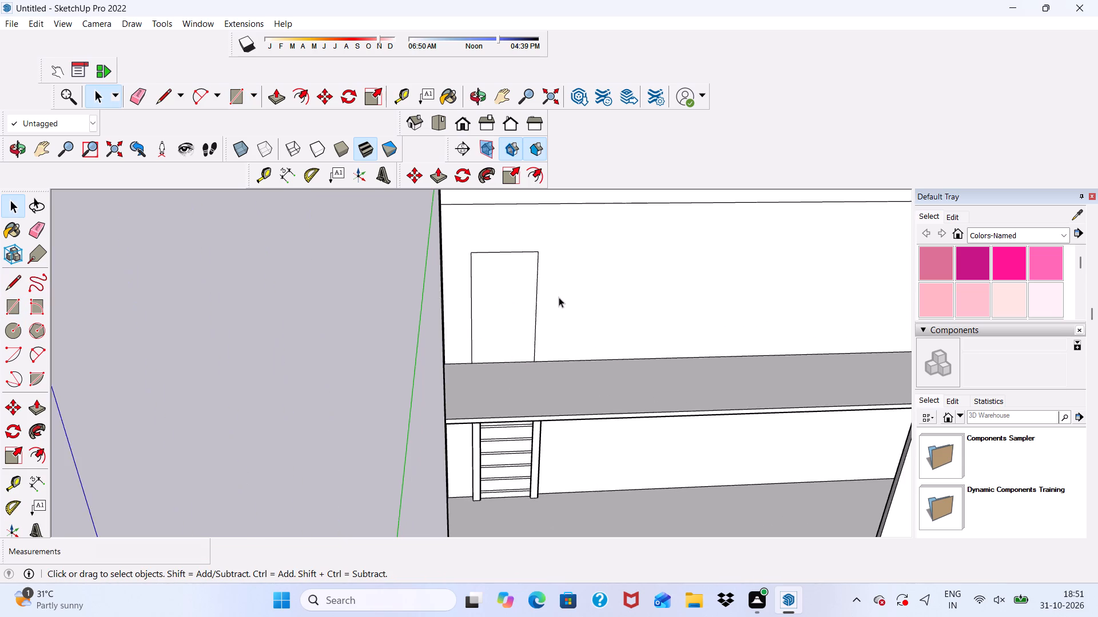
# Move the top-storey door rectangle about 9 3/4" along the wall, away from the nearby wall corner.
pyautogui.scroll(4, 559, 297)
pyautogui.click(482, 332)
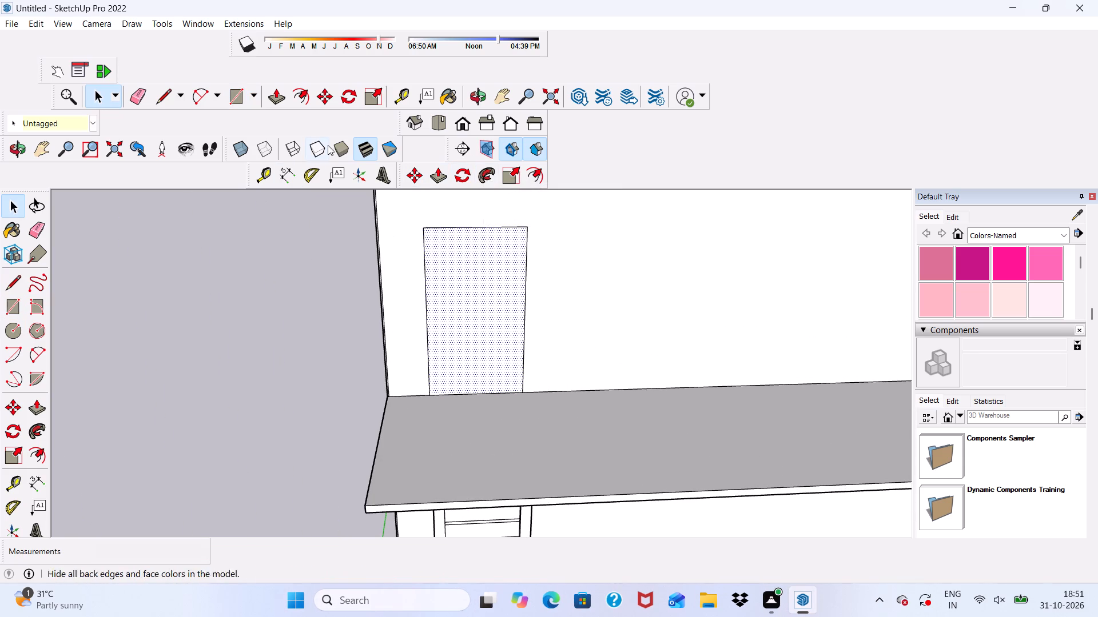
pyautogui.click(328, 101)
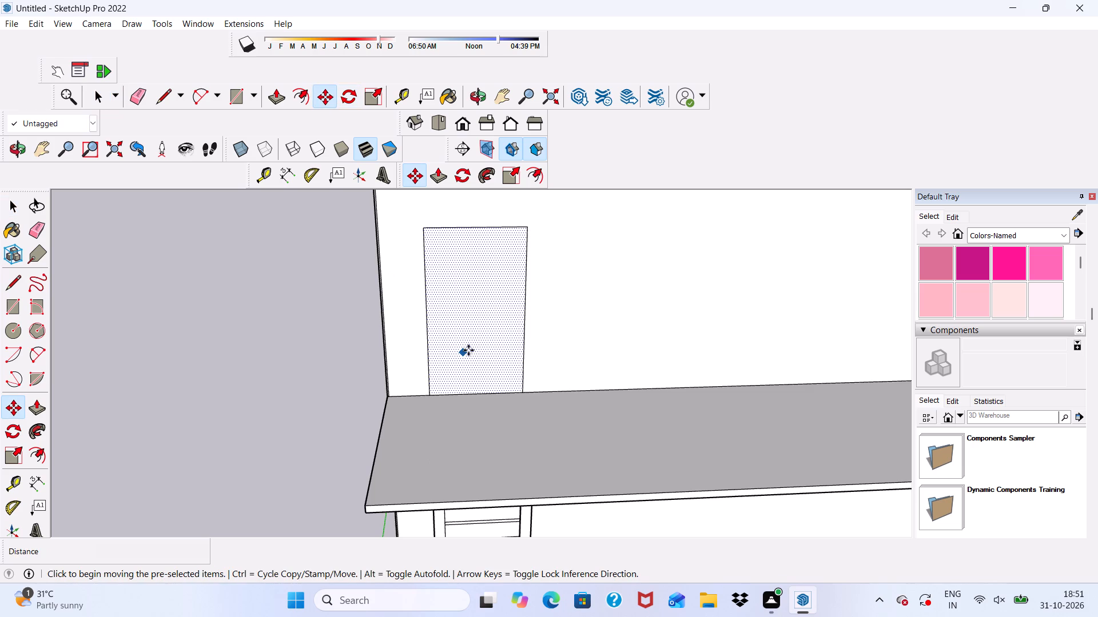
pyautogui.click(469, 350)
pyautogui.click(488, 347)
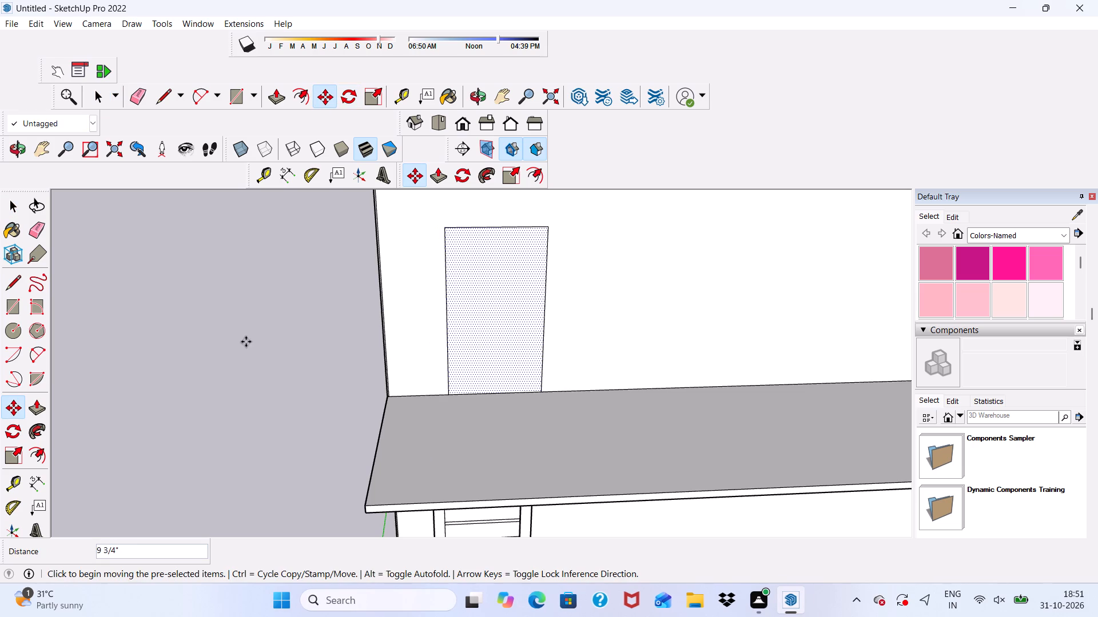
pyautogui.press('space')
pyautogui.click(242, 339)
# Offset the top-storey door outline 6" outward to form the frame border.
pyautogui.scroll(-4, 242, 339)
pyautogui.scroll(1, 272, 362)
pyautogui.moveTo(272, 362); pyautogui.dragTo(308, 249, button='middle')
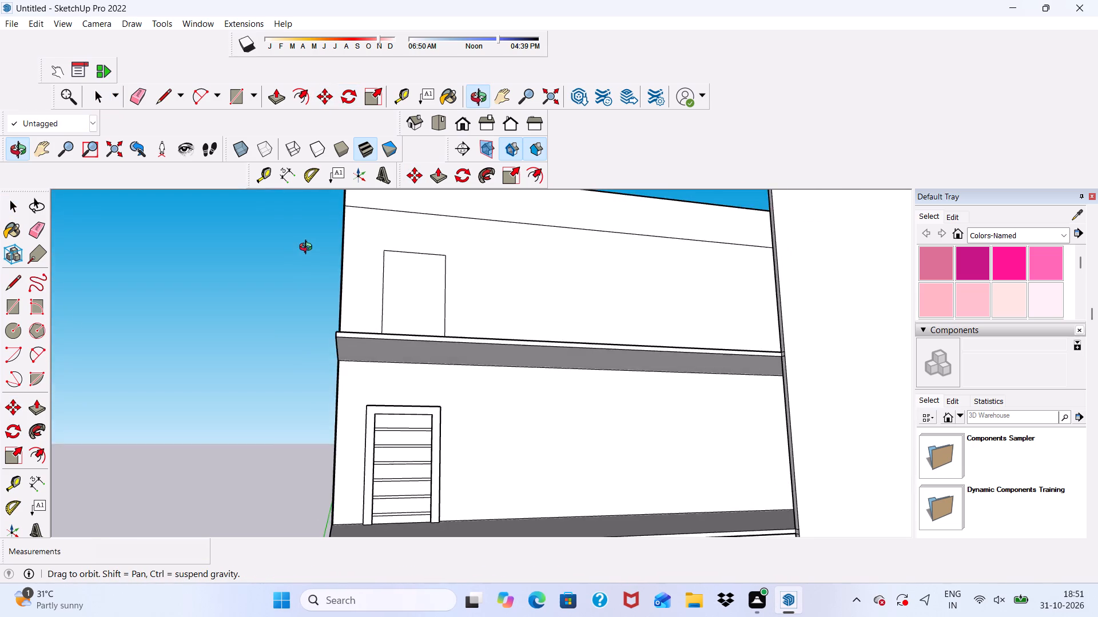
pyautogui.moveTo(308, 249); pyautogui.dragTo(268, 315, button='middle')
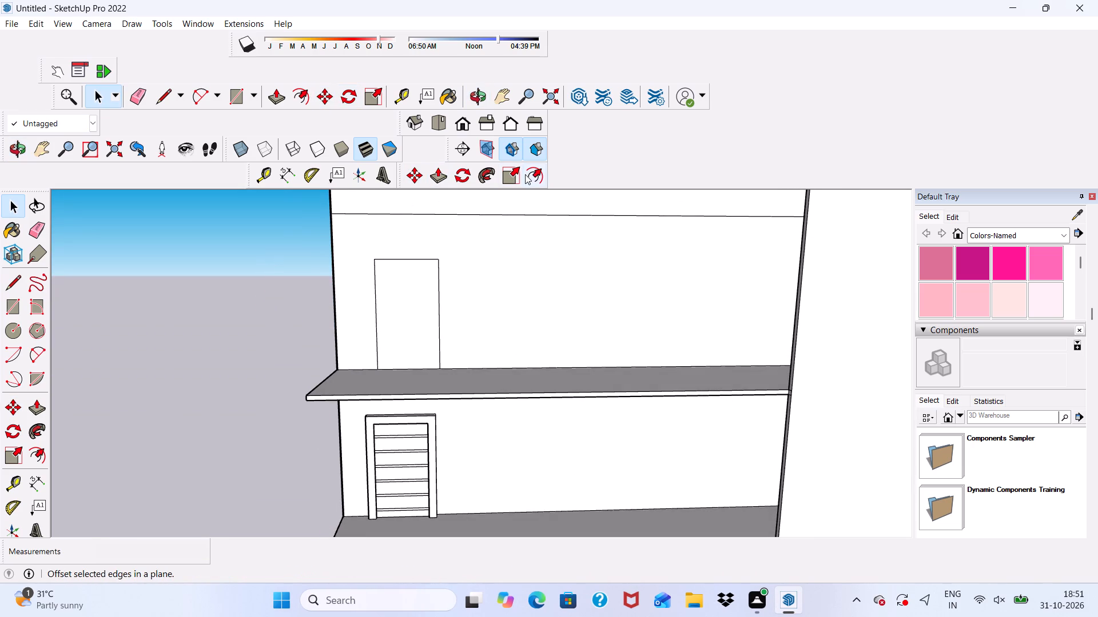
pyautogui.click(534, 175)
pyautogui.click(392, 327)
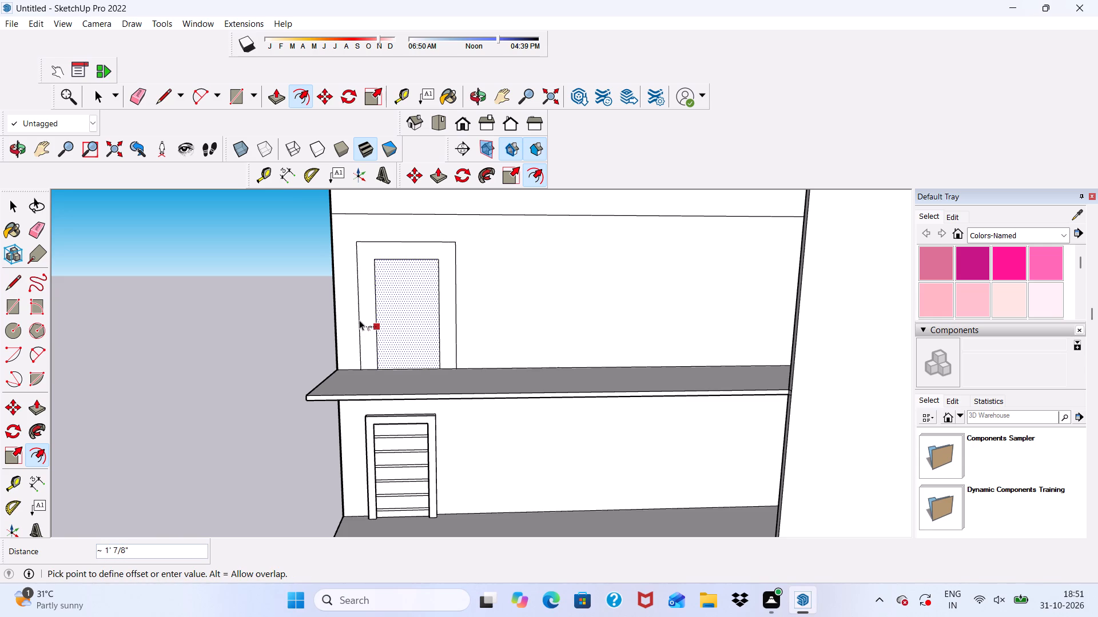
pyautogui.press('6')
pyautogui.hotkey('shift', '"')
pyautogui.press('Return')
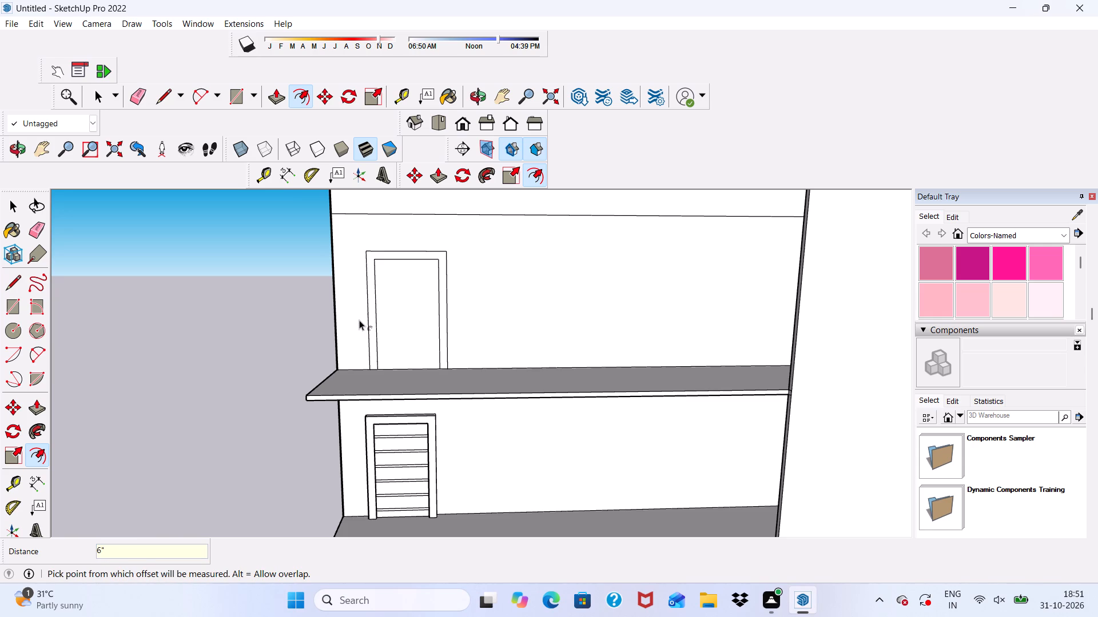
pyautogui.press('space')
pyautogui.click(257, 308)
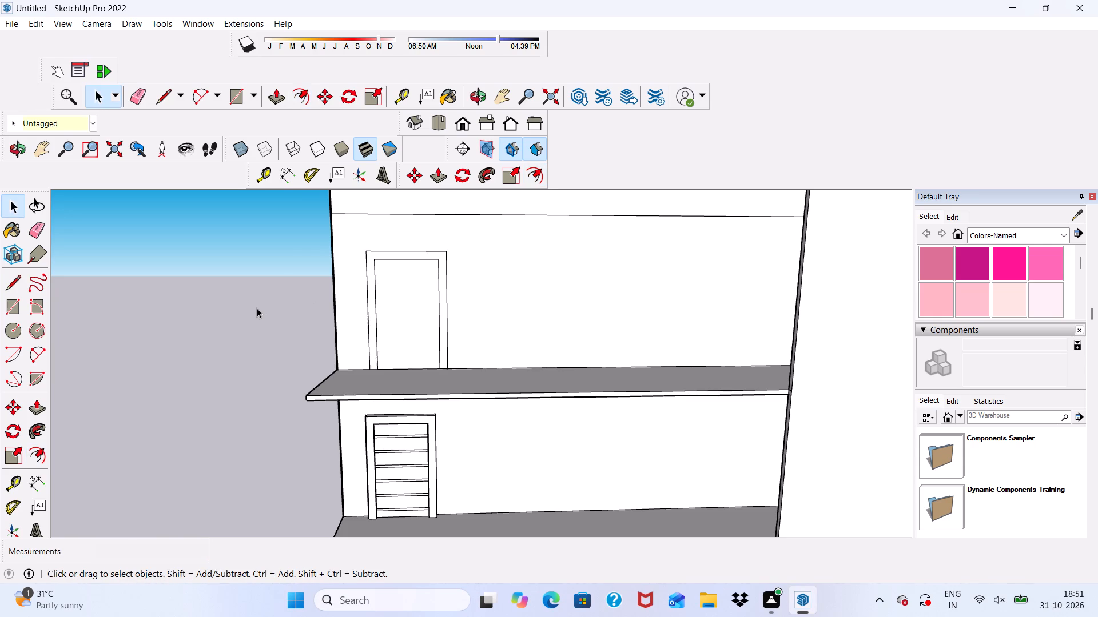
# Push/Pull the top-storey door frame face outward by 6".
pyautogui.click(442, 166)
pyautogui.scroll(8, 444, 243)
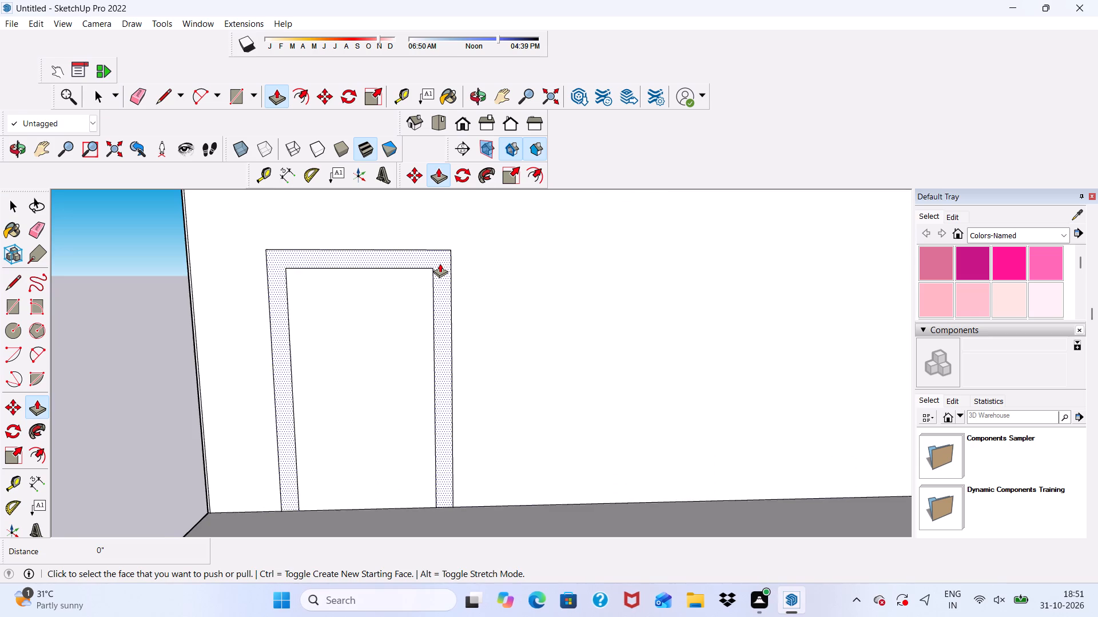
pyautogui.click(440, 263)
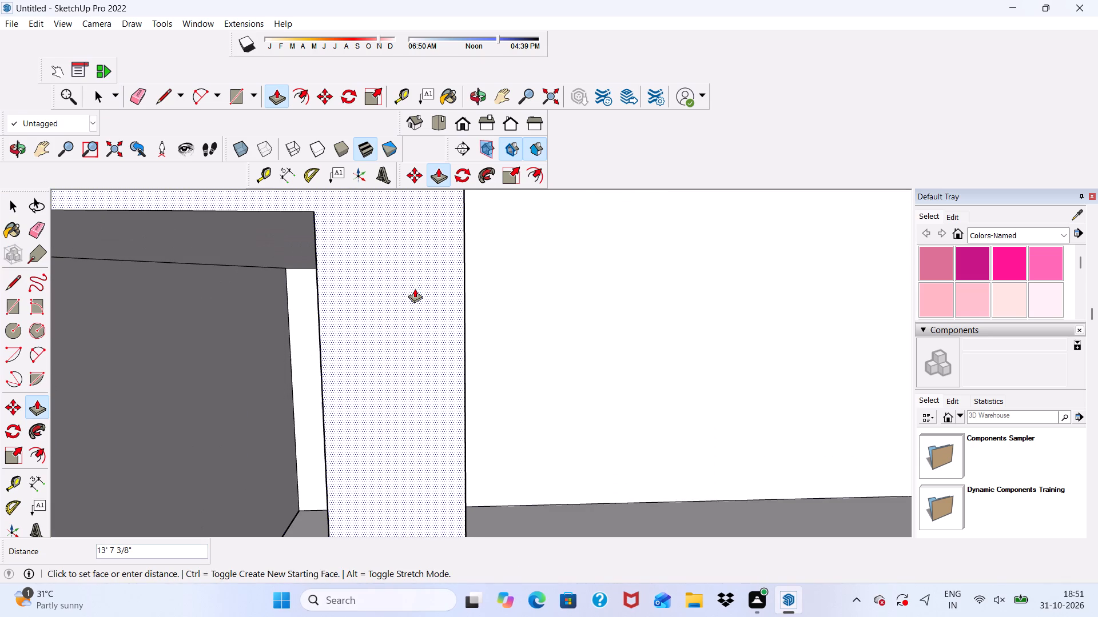
pyautogui.press('6')
pyautogui.hotkey('shift', '"')
pyautogui.press('Return')
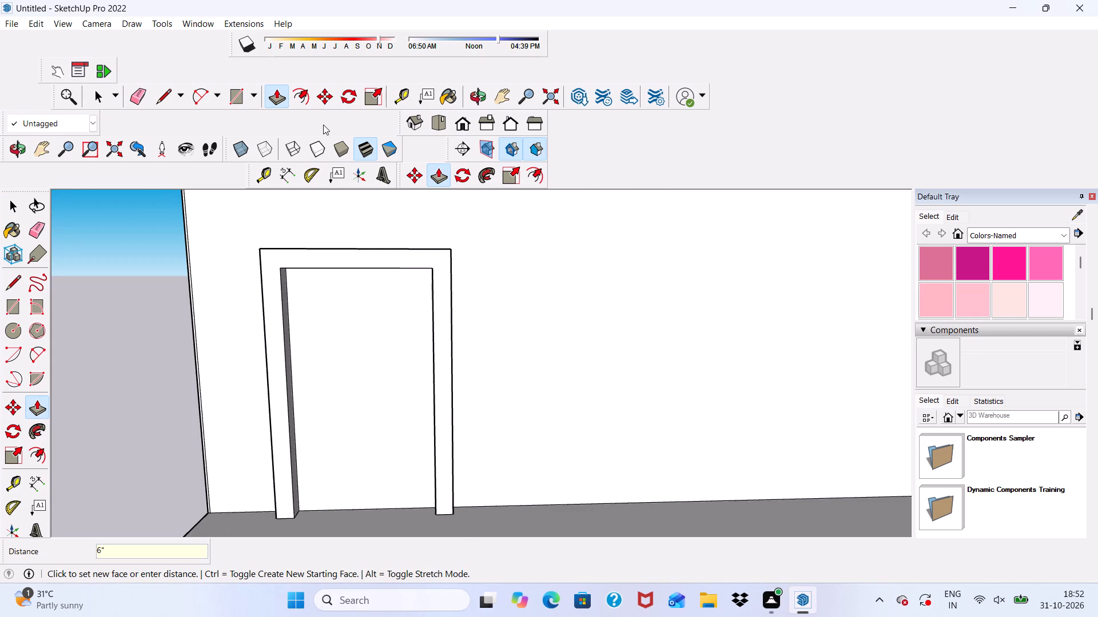
# Push/Pull the door panel face inside the top-storey frame by 3".
pyautogui.scroll(5, 311, 245)
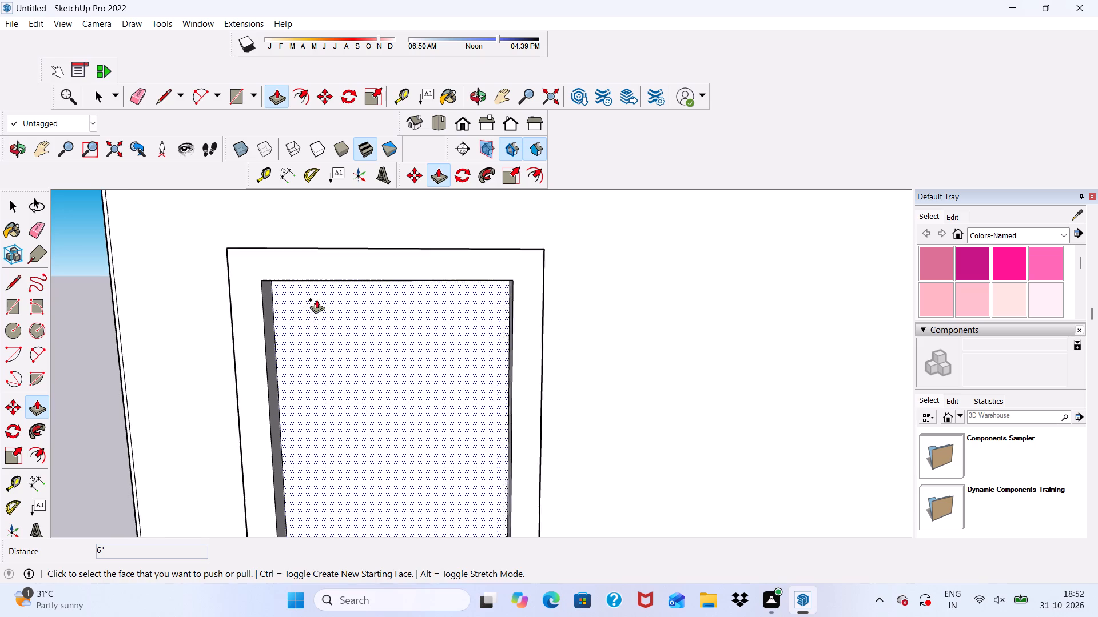
pyautogui.scroll(1, 316, 299)
pyautogui.click(313, 311)
pyautogui.write('3"')
pyautogui.press('Return')
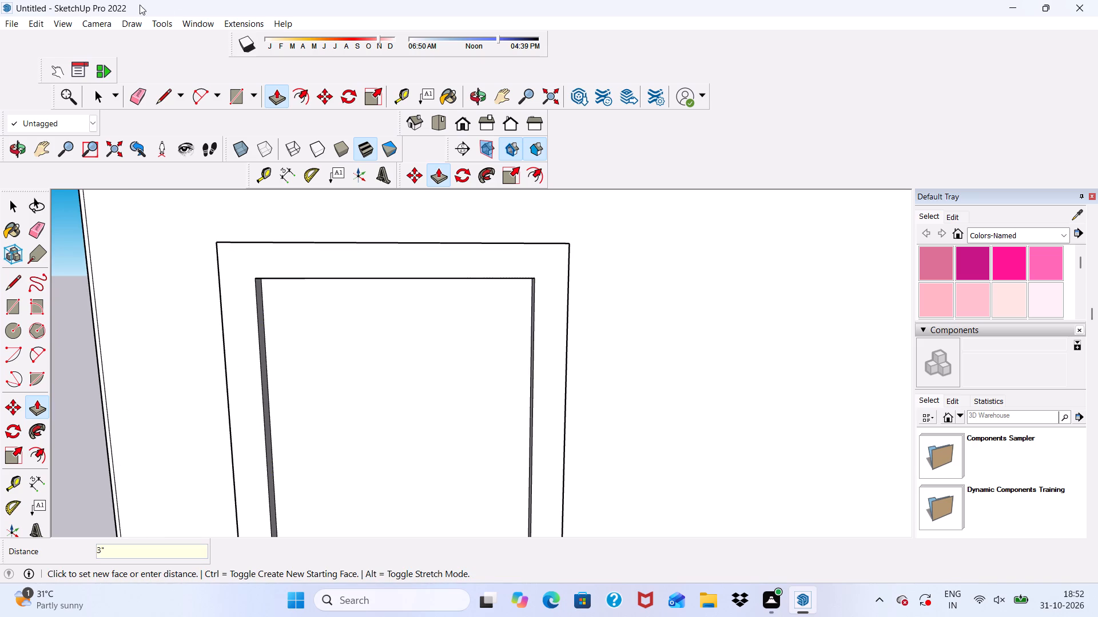
# Draw a thin horizontal strip rectangle, about 1 5/16" by 4', across the upper part of the top-storey door panel.
pyautogui.click(232, 99)
pyautogui.scroll(-8, 241, 133)
pyautogui.moveTo(280, 380); pyautogui.dragTo(281, 322, button='middle')
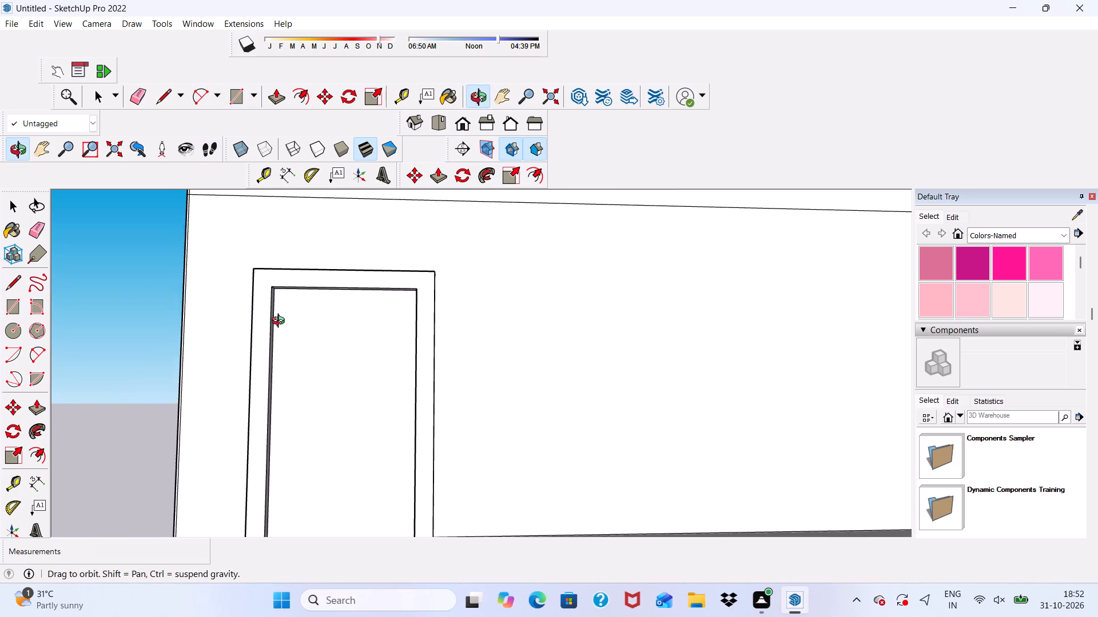
pyautogui.moveTo(281, 322); pyautogui.dragTo(280, 320, button='middle')
pyautogui.scroll(7, 280, 320)
pyautogui.click(267, 319)
pyautogui.scroll(-9, 288, 339)
pyautogui.moveTo(432, 375); pyautogui.dragTo(494, 380, button='middle')
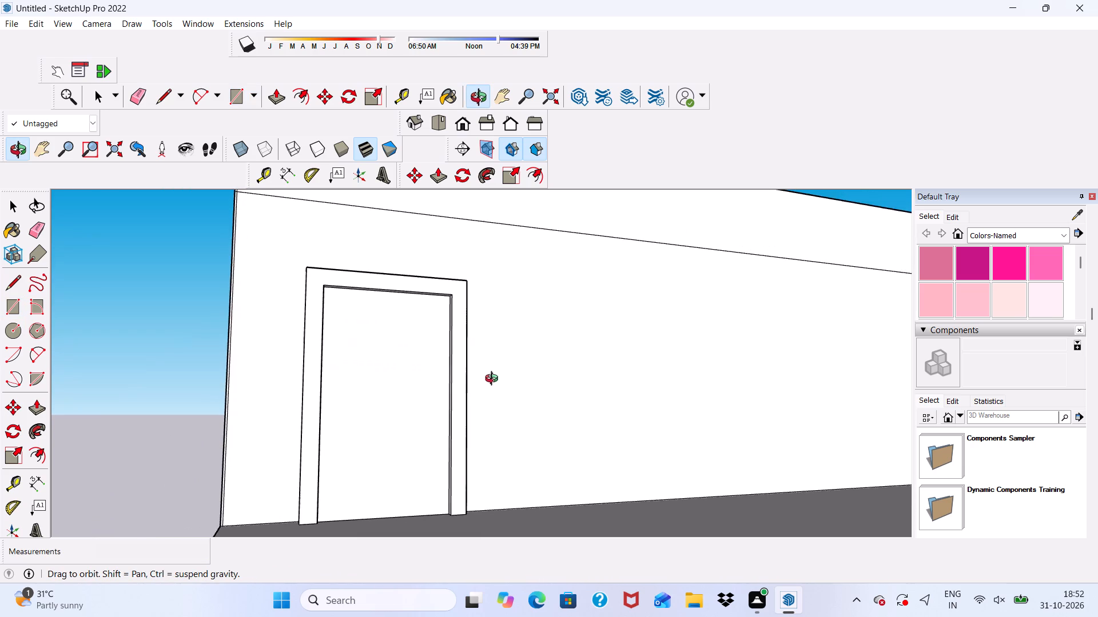
pyautogui.moveTo(494, 380); pyautogui.dragTo(511, 395, button='middle')
pyautogui.scroll(16, 463, 333)
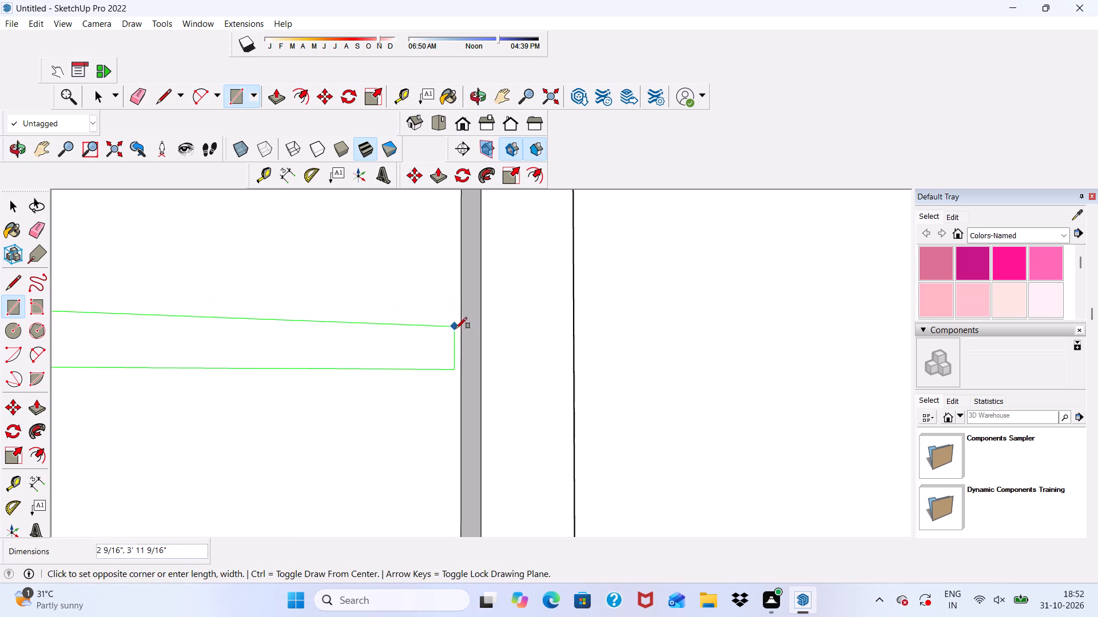
pyautogui.scroll(7, 456, 328)
pyautogui.click(462, 358)
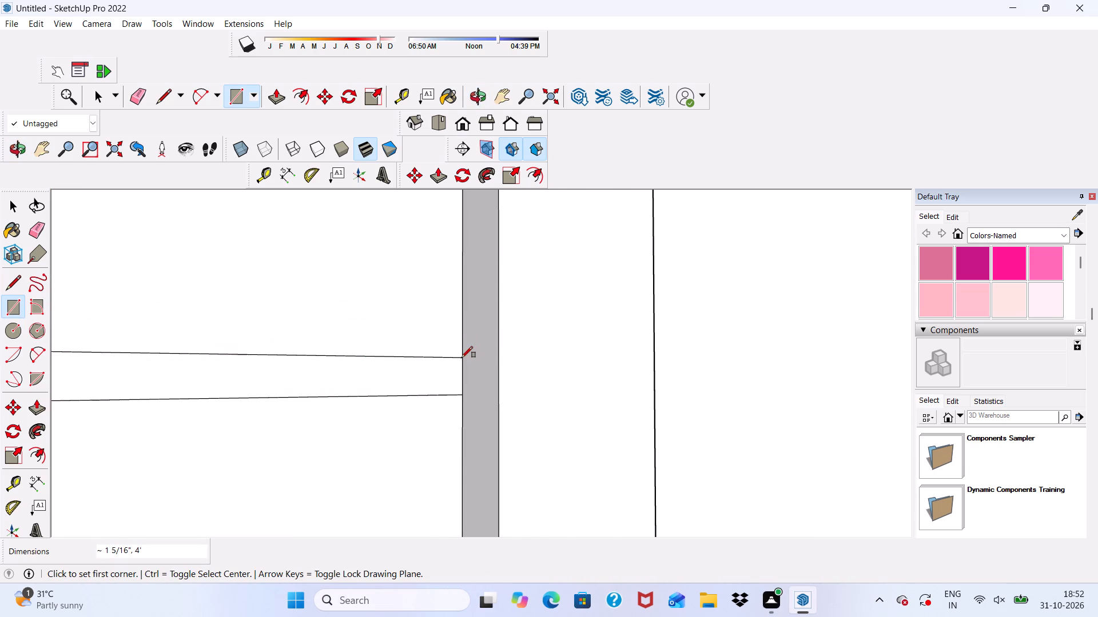
# Copy the thin strip about 1' straight down the top-storey door panel.
pyautogui.scroll(-16, 450, 259)
pyautogui.moveTo(561, 366); pyautogui.dragTo(346, 423, button='middle')
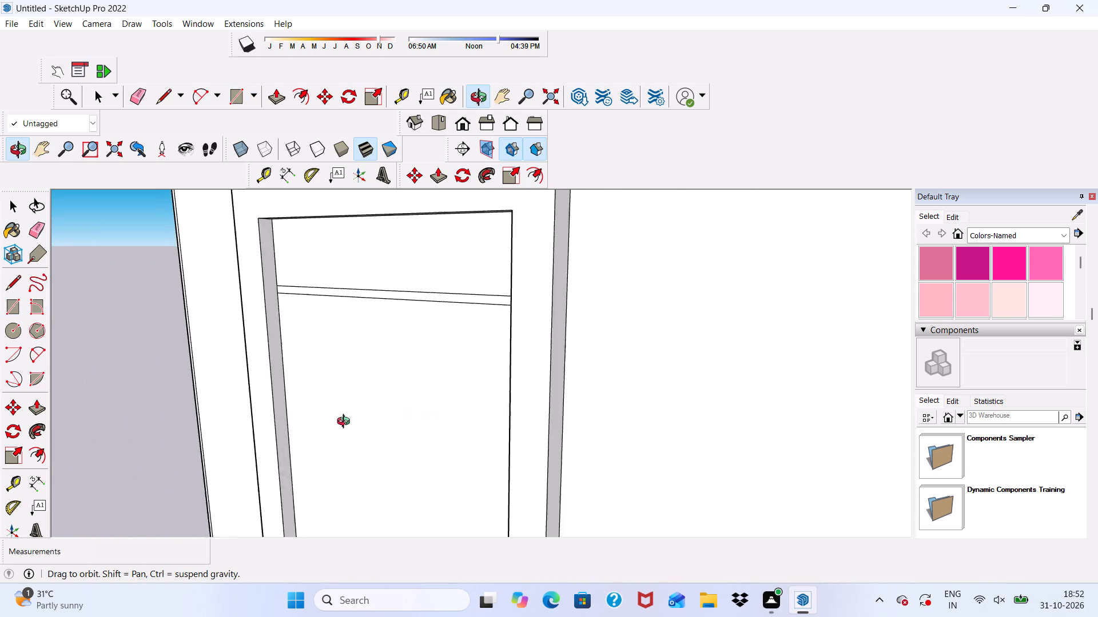
pyautogui.moveTo(346, 423); pyautogui.dragTo(337, 425, button='middle')
pyautogui.scroll(3, 322, 283)
pyautogui.press('space')
pyautogui.doubleClick(323, 283)
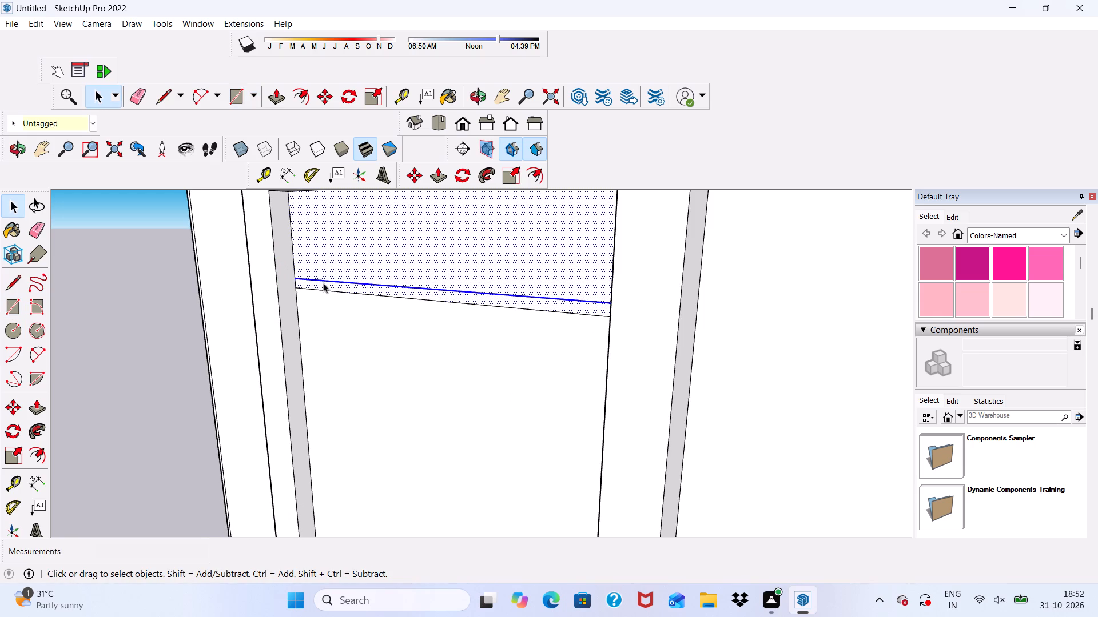
pyautogui.click(154, 269)
pyautogui.scroll(3, 360, 293)
pyautogui.doubleClick(363, 289)
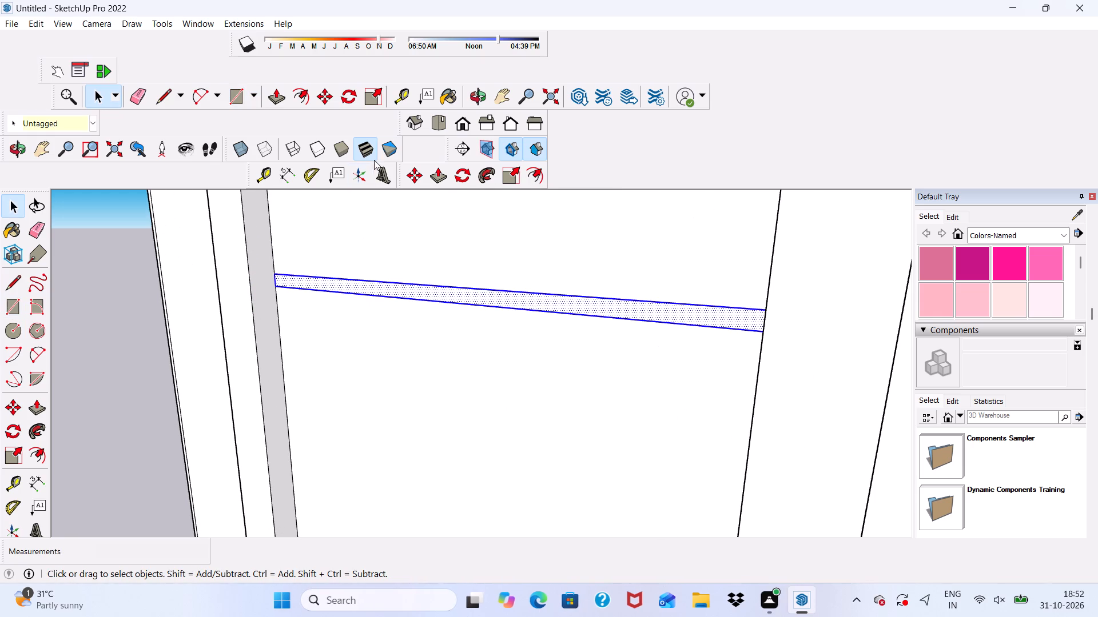
pyautogui.moveTo(413, 163); pyautogui.dragTo(416, 170)
pyautogui.click(416, 175)
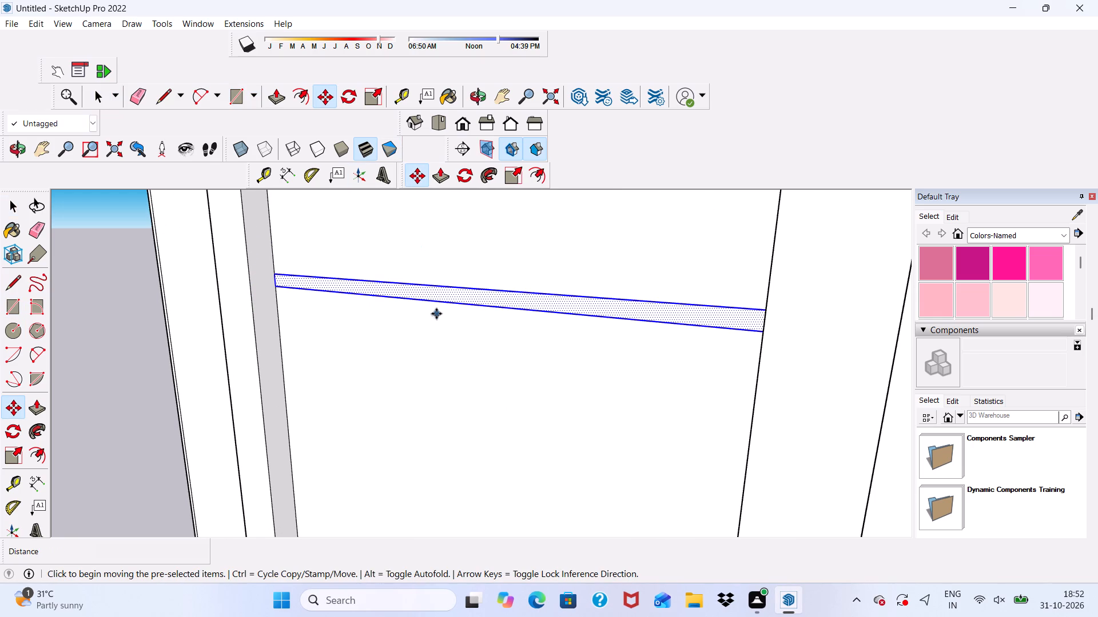
pyautogui.click(436, 297)
pyautogui.scroll(-4, 422, 255)
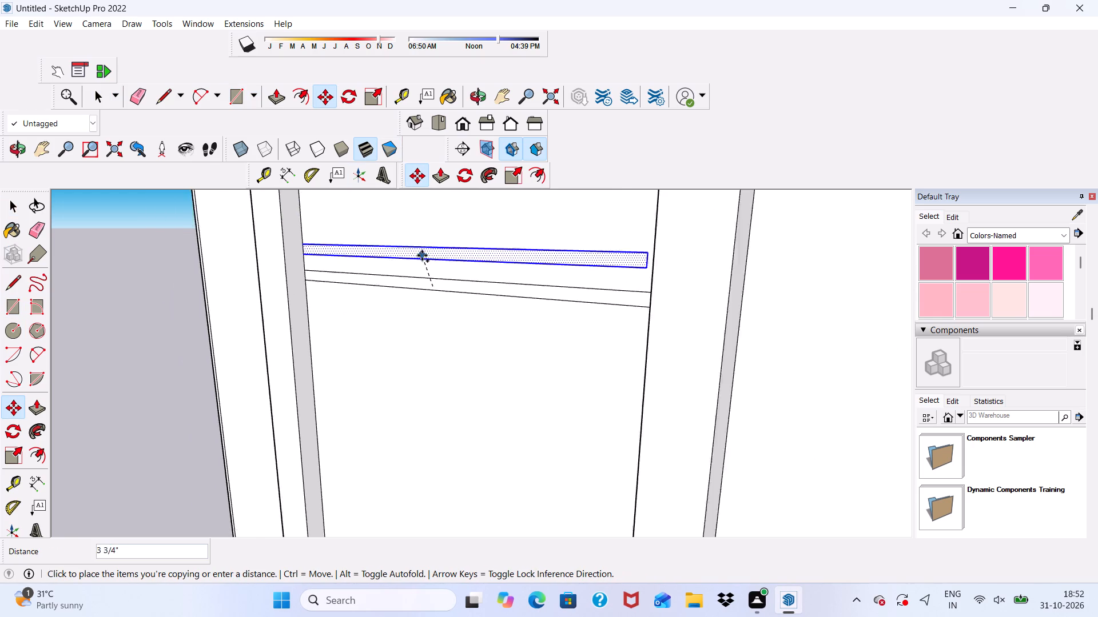
pyautogui.scroll(-2, 422, 239)
pyautogui.scroll(-2, 427, 339)
pyautogui.moveTo(448, 324); pyautogui.dragTo(491, 300, button='middle')
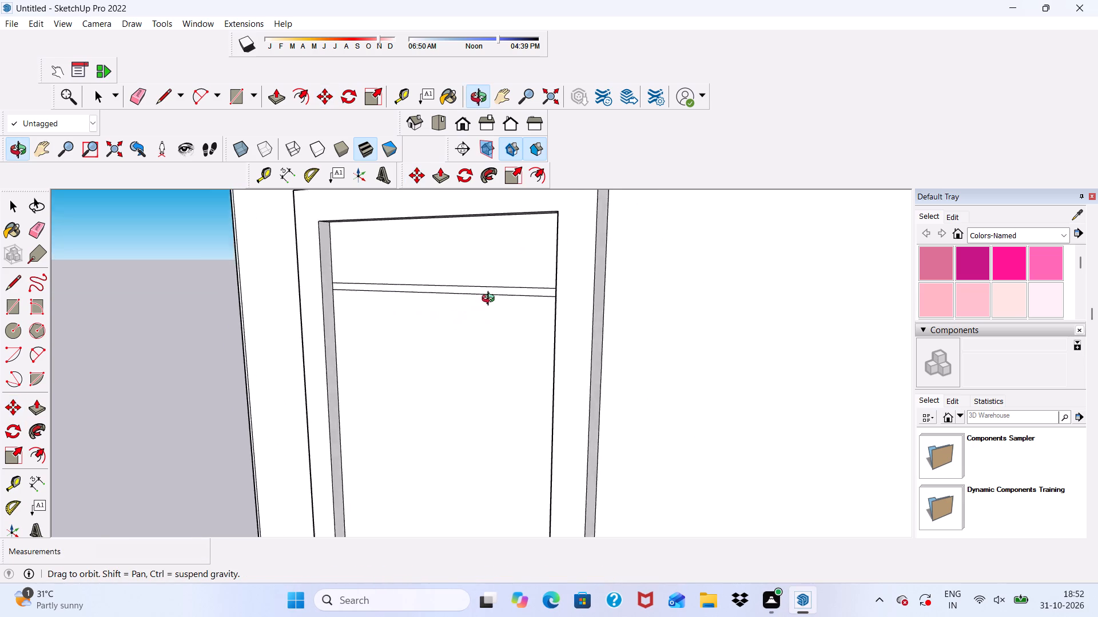
pyautogui.moveTo(491, 300); pyautogui.dragTo(520, 278, button='middle')
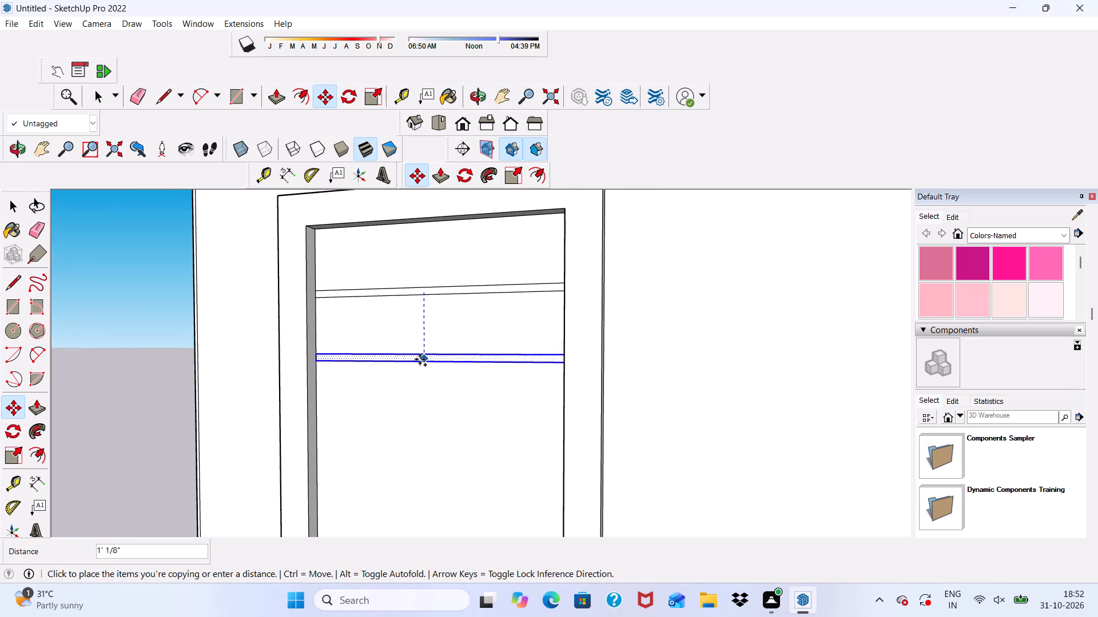
pyautogui.click(423, 368)
# Multiply the strip copy by 5 at equal spacing down the top-storey door panel.
pyautogui.scroll(-6, 417, 315)
pyautogui.moveTo(474, 285); pyautogui.dragTo(482, 288, button='middle')
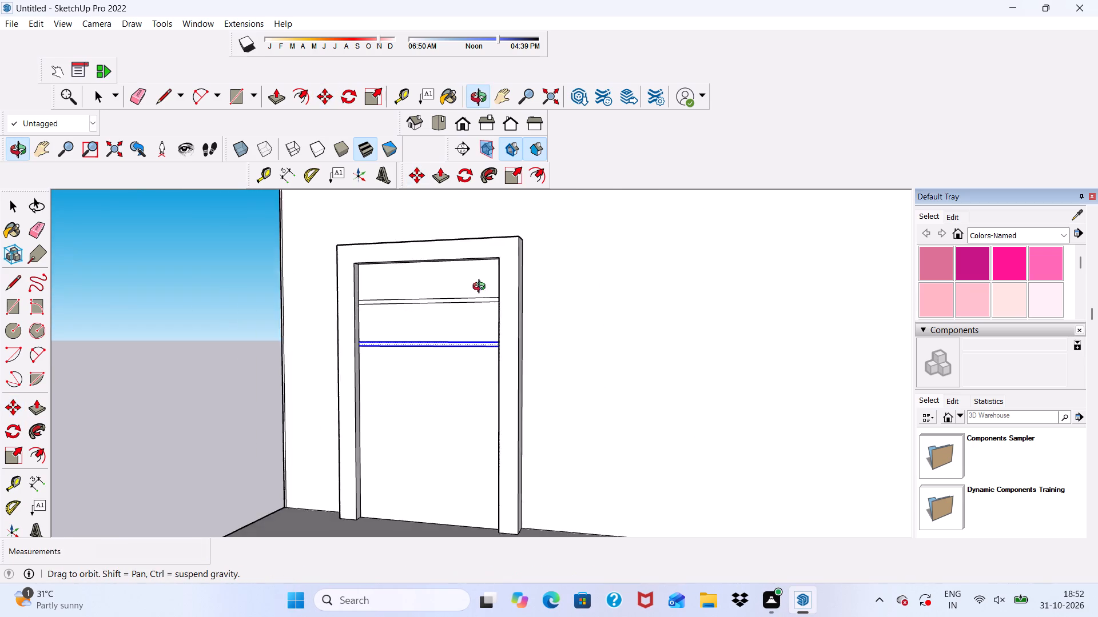
pyautogui.moveTo(482, 288); pyautogui.dragTo(552, 326, button='middle')
pyautogui.hotkey('shift', '*')
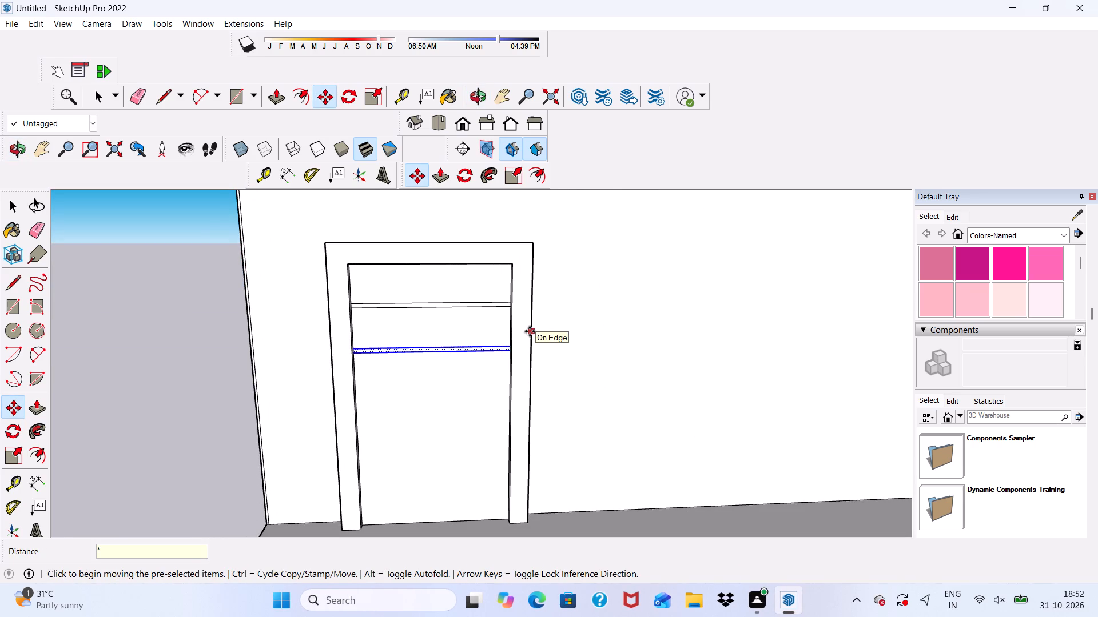
pyautogui.press('5')
pyautogui.press('Return')
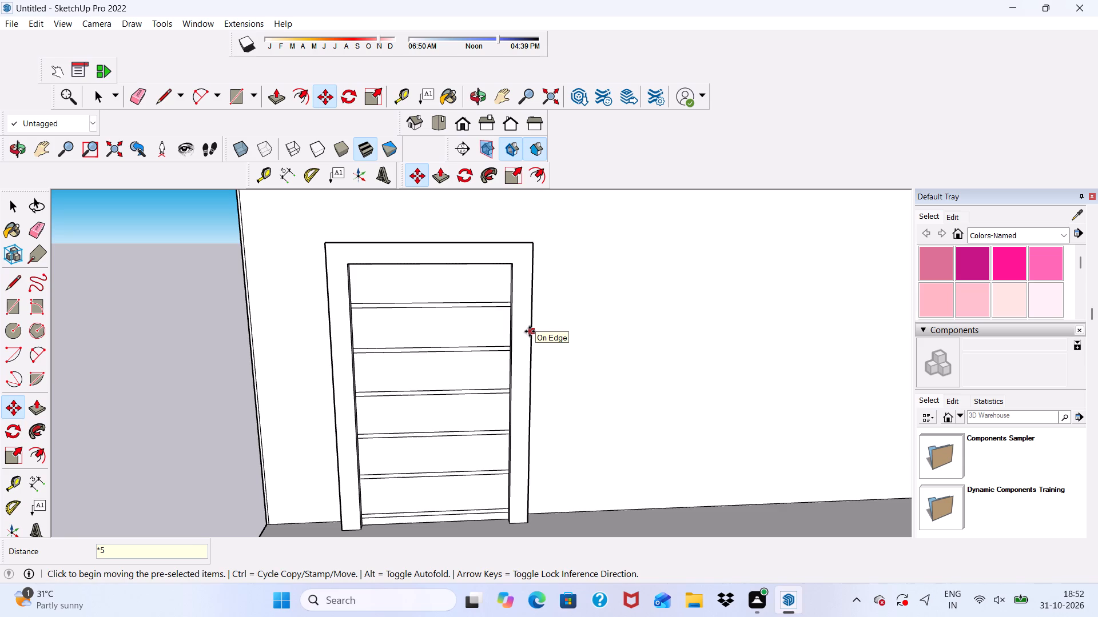
pyautogui.press('space')
# Erase the lowest strip's edges near the bottom of the top-storey door panel.
pyautogui.scroll(1, 530, 335)
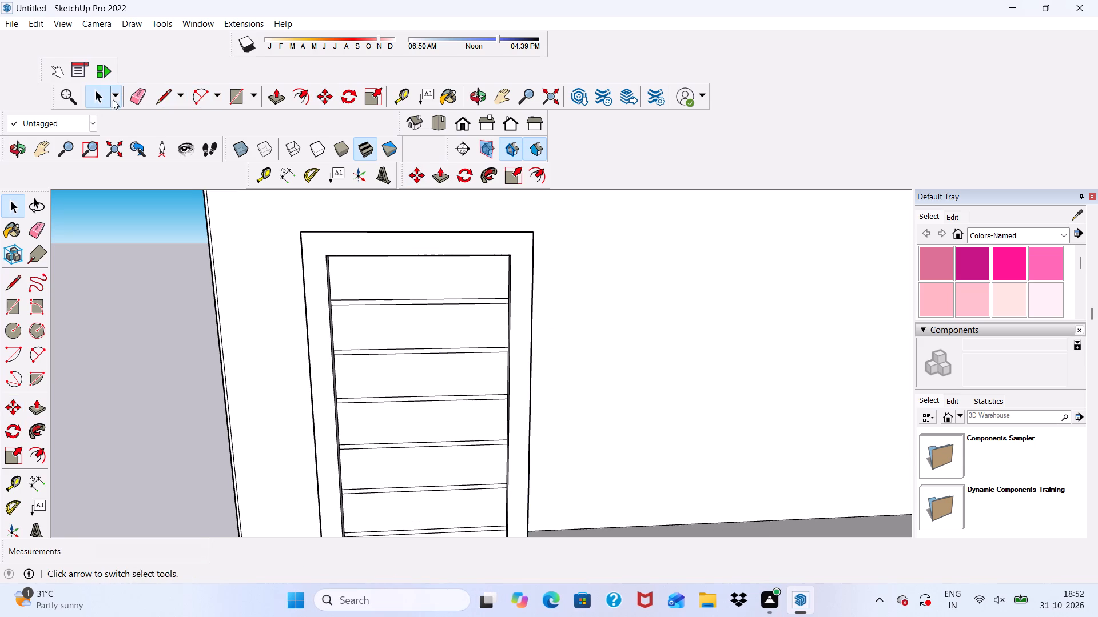
pyautogui.click(134, 97)
pyautogui.scroll(-7, 142, 162)
pyautogui.scroll(3, 399, 470)
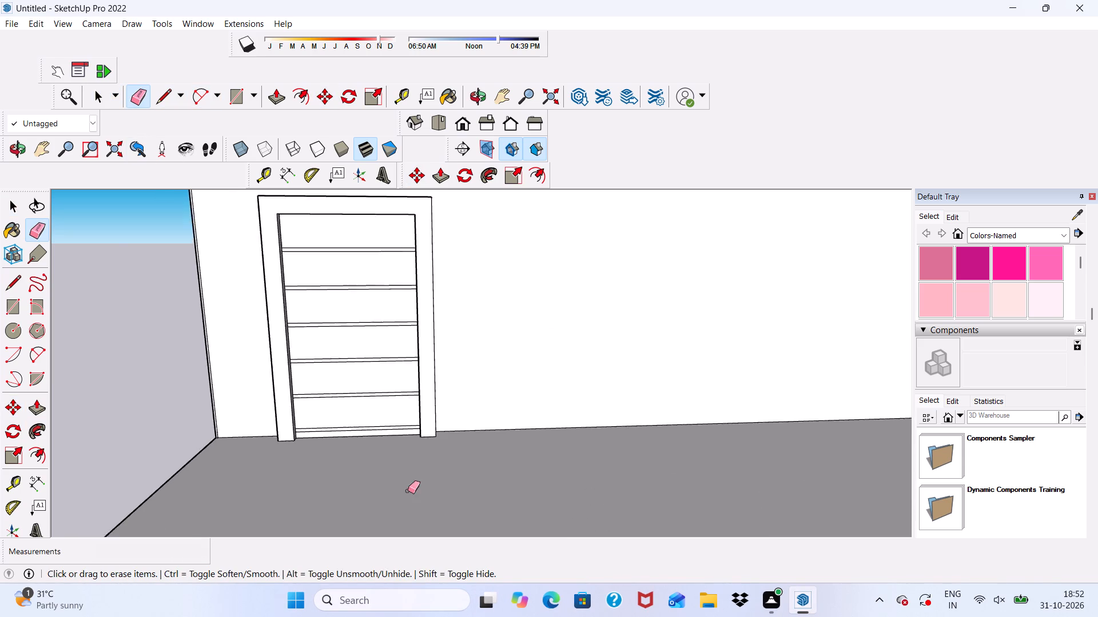
pyautogui.scroll(10, 408, 491)
pyautogui.moveTo(384, 387); pyautogui.dragTo(383, 406)
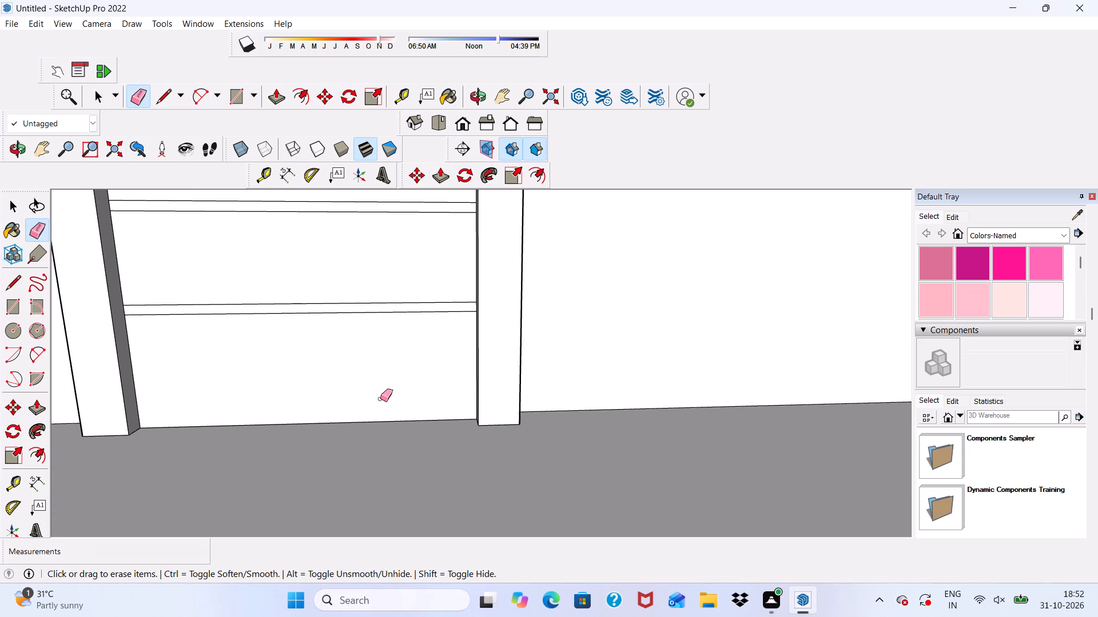
pyautogui.scroll(-4, 344, 374)
pyautogui.press('space')
# Examine the doors and projecting slabs on all storeys from below, above and farther away.
pyautogui.scroll(-20, 342, 338)
pyautogui.scroll(-1, 342, 338)
pyautogui.moveTo(396, 358); pyautogui.dragTo(411, 269, button='middle')
pyautogui.scroll(1, 411, 269)
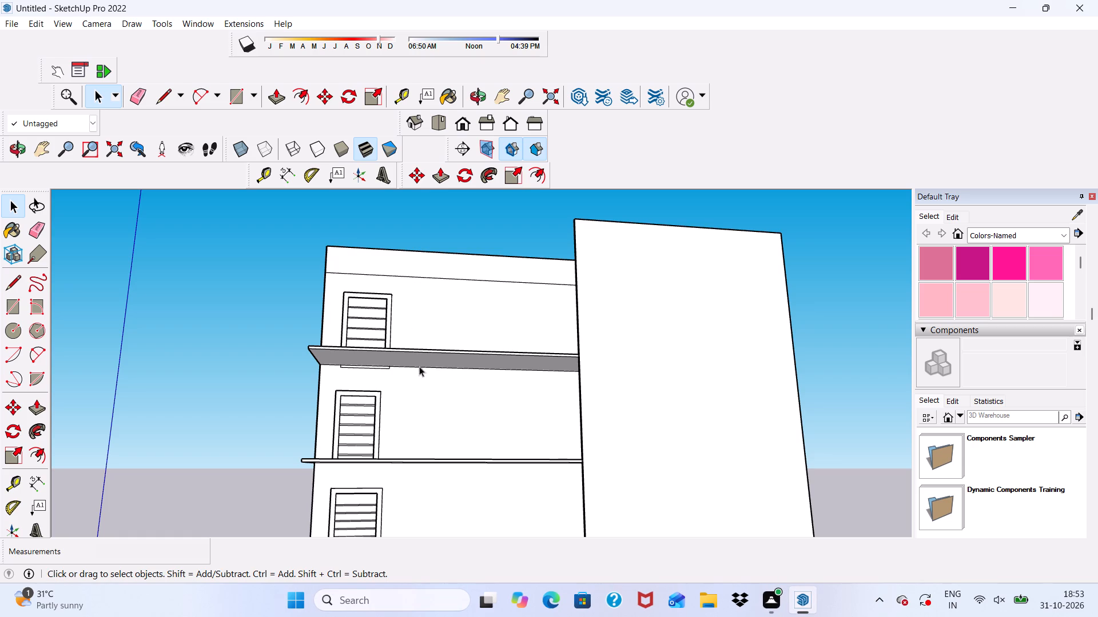
pyautogui.scroll(-1, 432, 377)
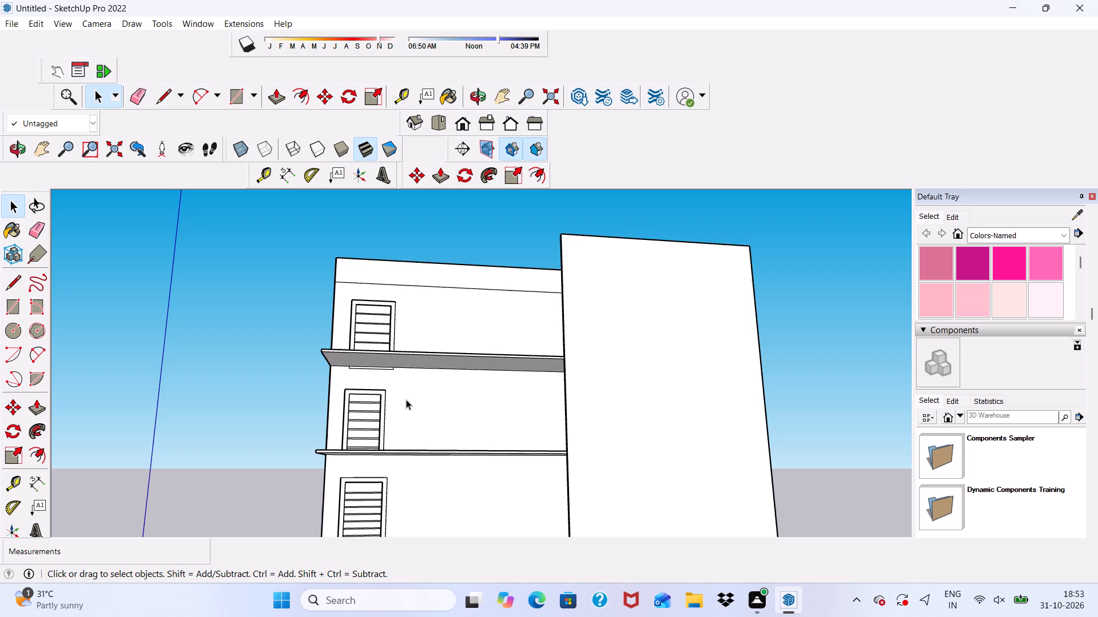
pyautogui.scroll(-5, 450, 324)
pyautogui.moveTo(451, 339); pyautogui.dragTo(449, 430, button='middle')
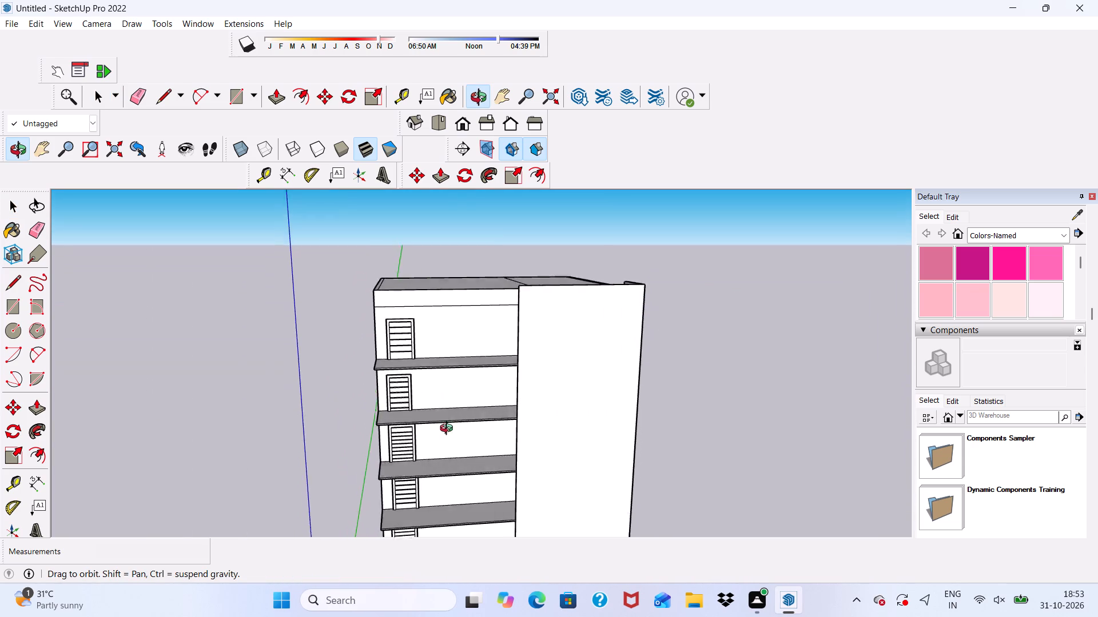
pyautogui.moveTo(449, 430); pyautogui.dragTo(417, 458, button='middle')
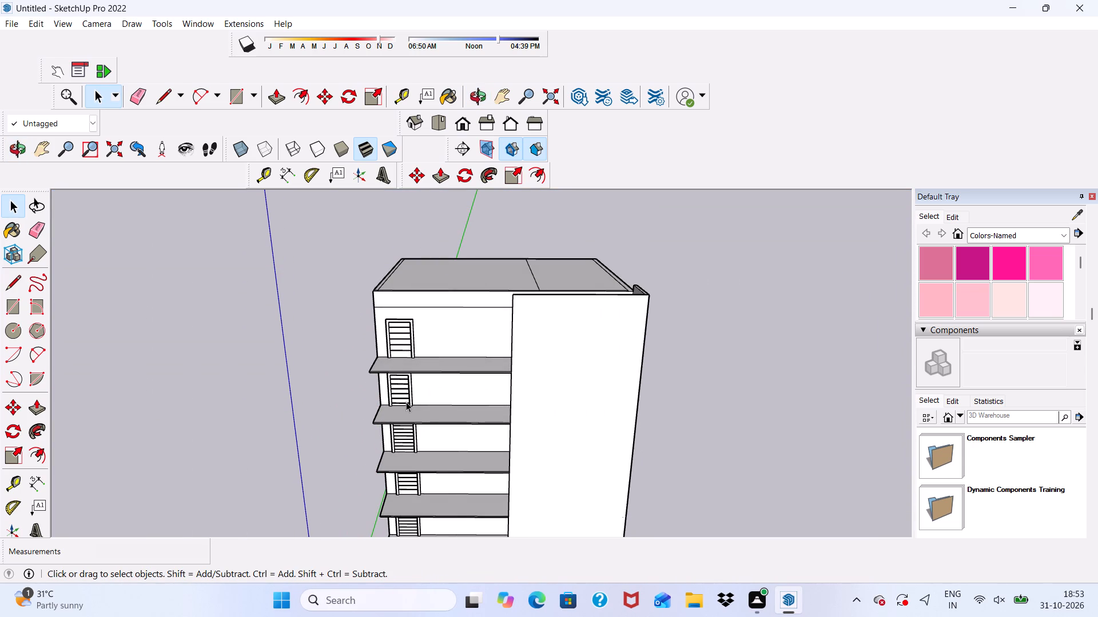
pyautogui.scroll(-4, 406, 402)
pyautogui.moveTo(446, 426); pyautogui.dragTo(518, 361, button='middle')
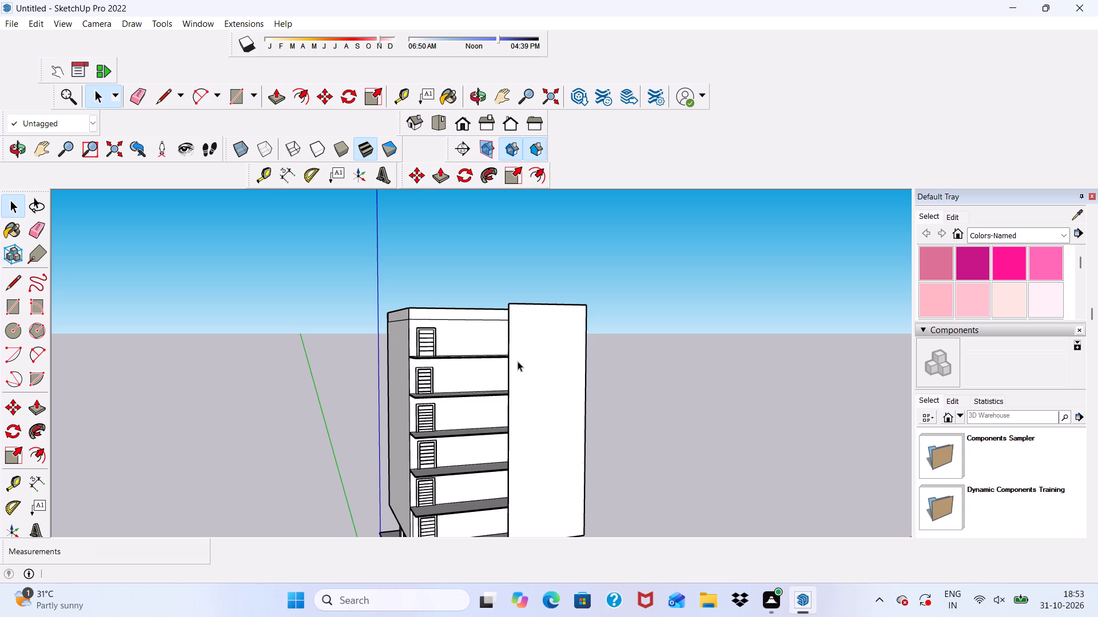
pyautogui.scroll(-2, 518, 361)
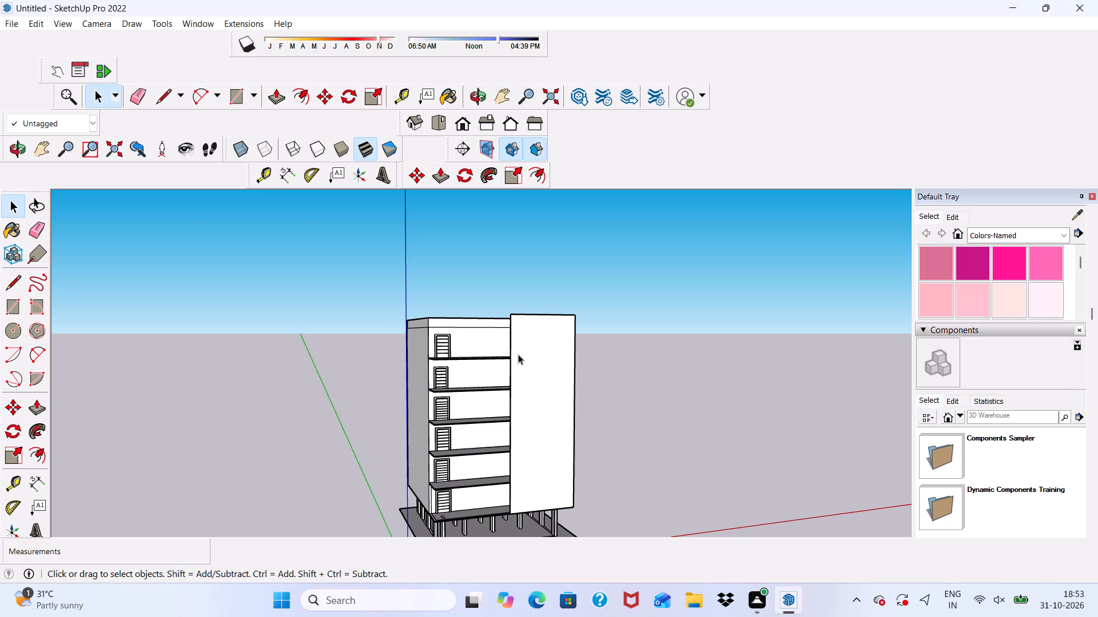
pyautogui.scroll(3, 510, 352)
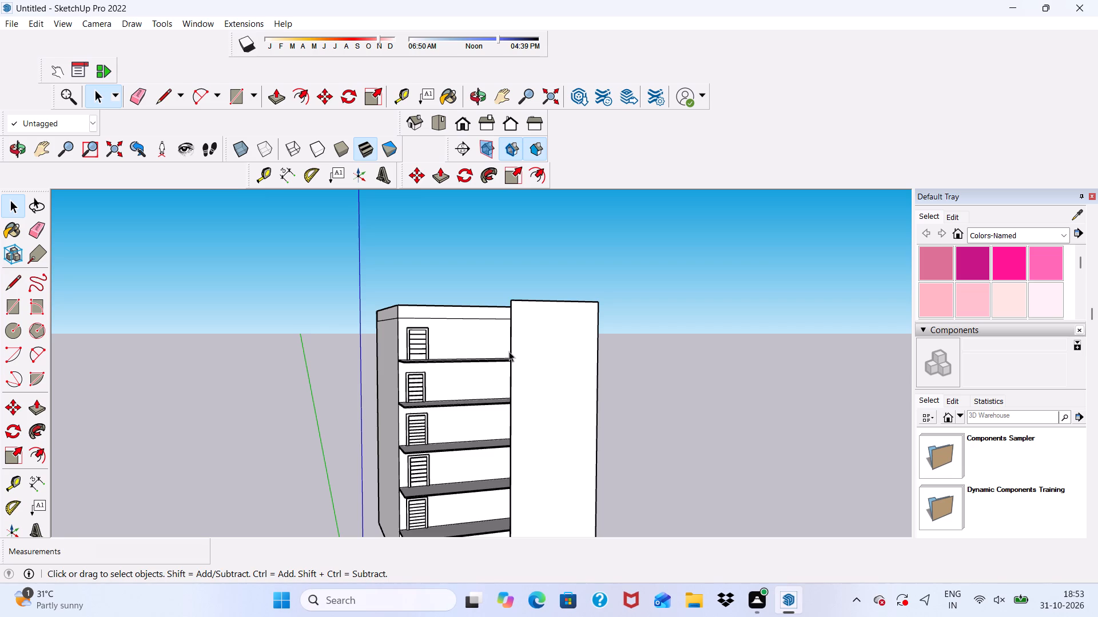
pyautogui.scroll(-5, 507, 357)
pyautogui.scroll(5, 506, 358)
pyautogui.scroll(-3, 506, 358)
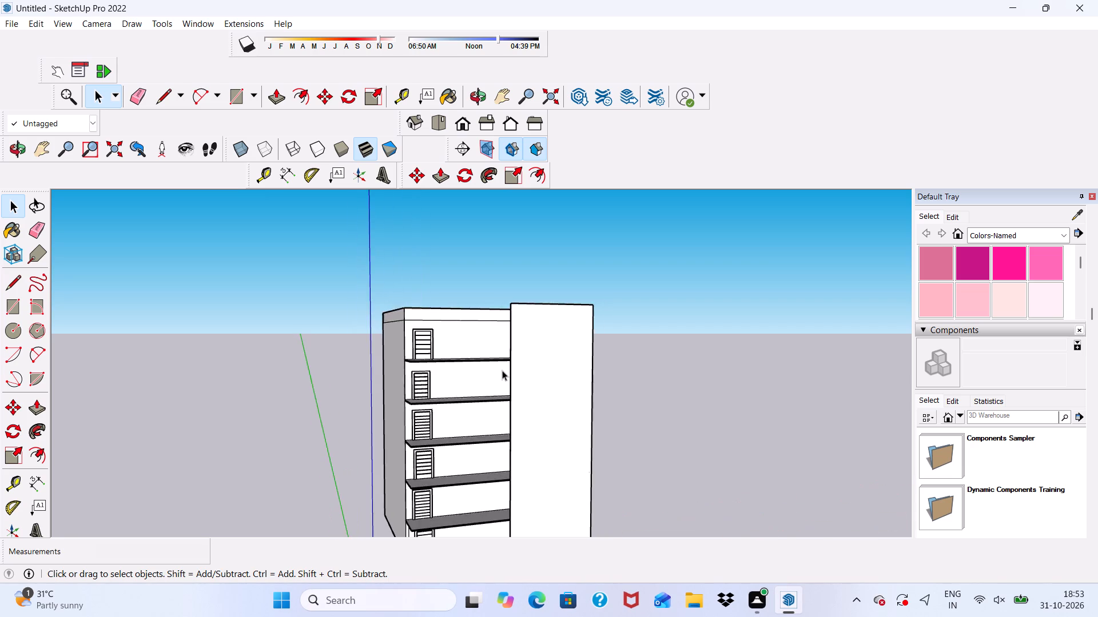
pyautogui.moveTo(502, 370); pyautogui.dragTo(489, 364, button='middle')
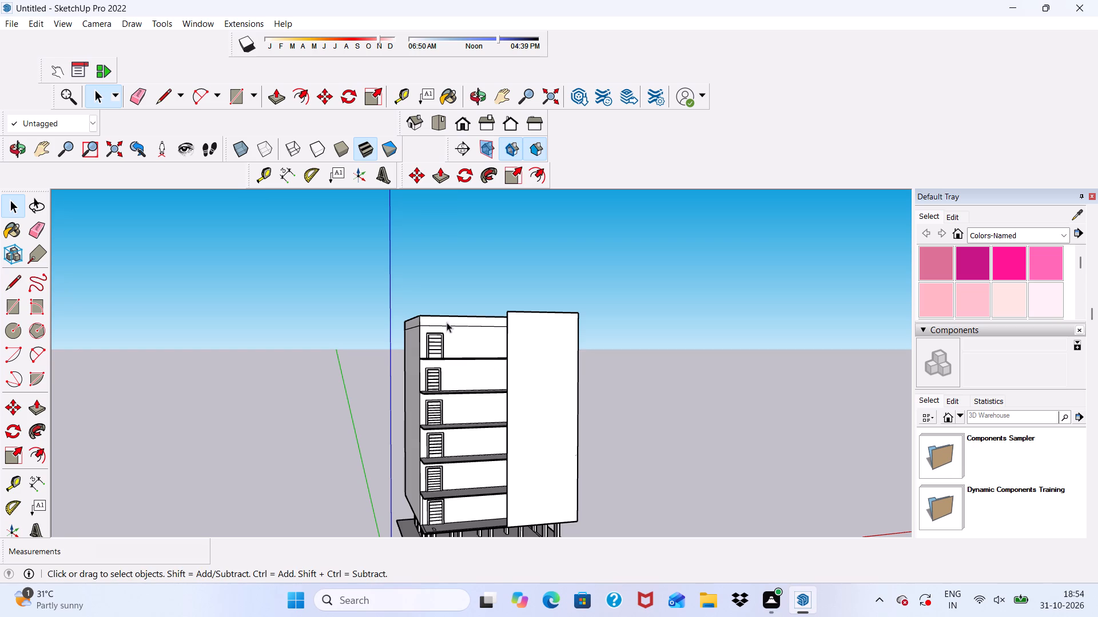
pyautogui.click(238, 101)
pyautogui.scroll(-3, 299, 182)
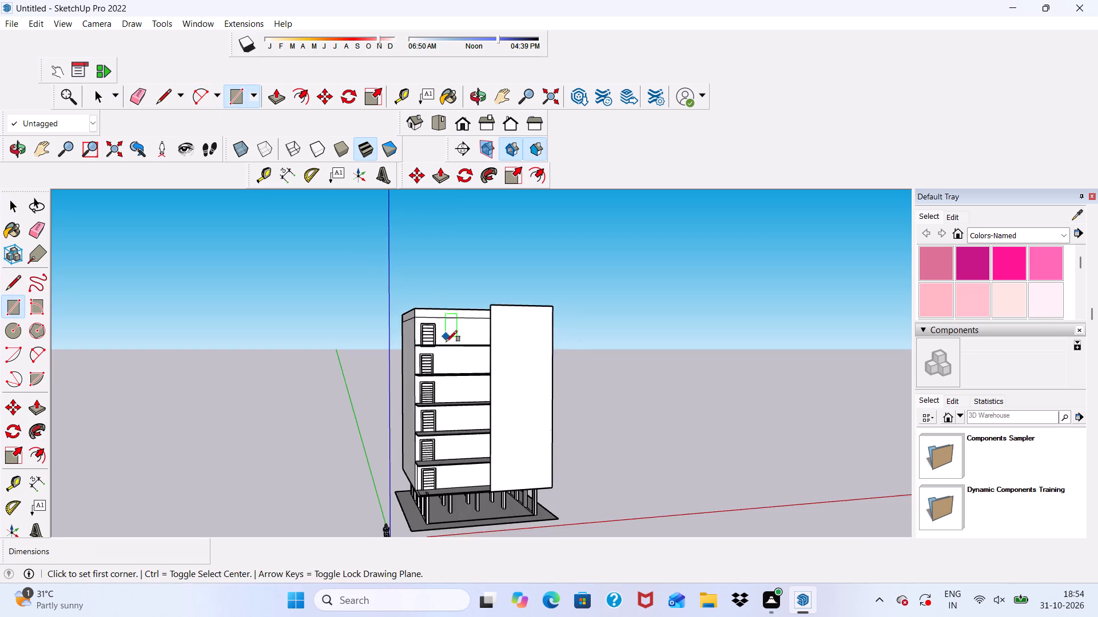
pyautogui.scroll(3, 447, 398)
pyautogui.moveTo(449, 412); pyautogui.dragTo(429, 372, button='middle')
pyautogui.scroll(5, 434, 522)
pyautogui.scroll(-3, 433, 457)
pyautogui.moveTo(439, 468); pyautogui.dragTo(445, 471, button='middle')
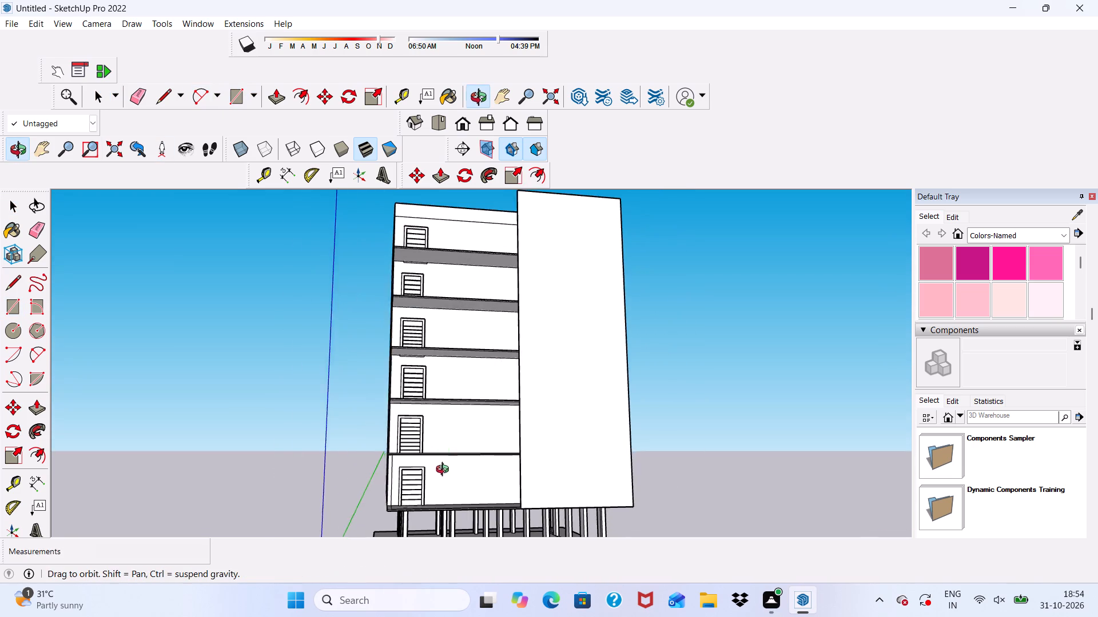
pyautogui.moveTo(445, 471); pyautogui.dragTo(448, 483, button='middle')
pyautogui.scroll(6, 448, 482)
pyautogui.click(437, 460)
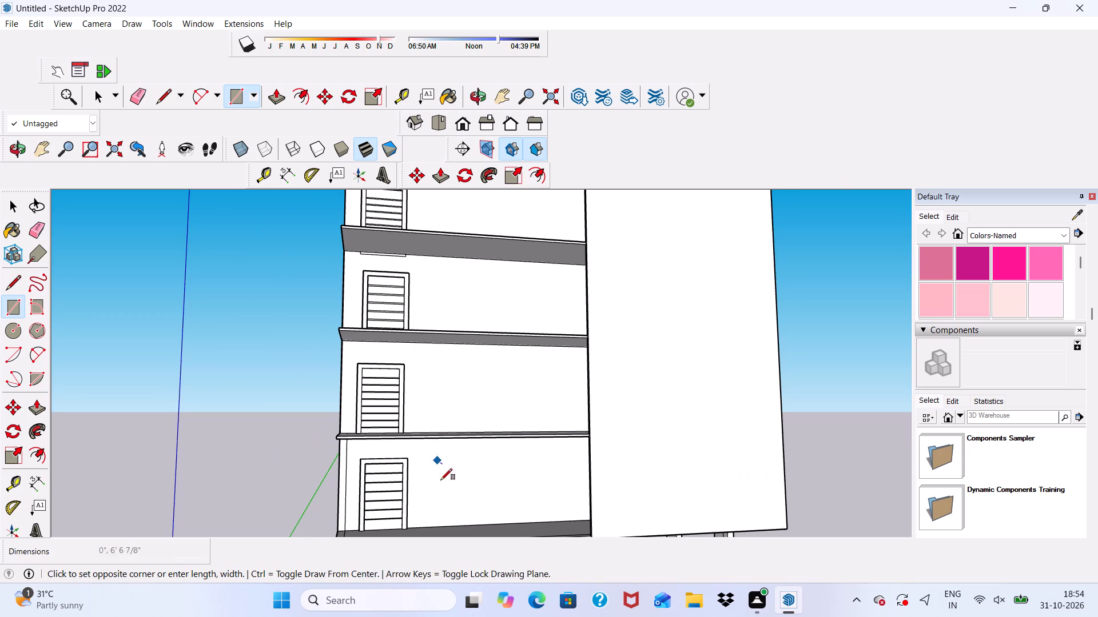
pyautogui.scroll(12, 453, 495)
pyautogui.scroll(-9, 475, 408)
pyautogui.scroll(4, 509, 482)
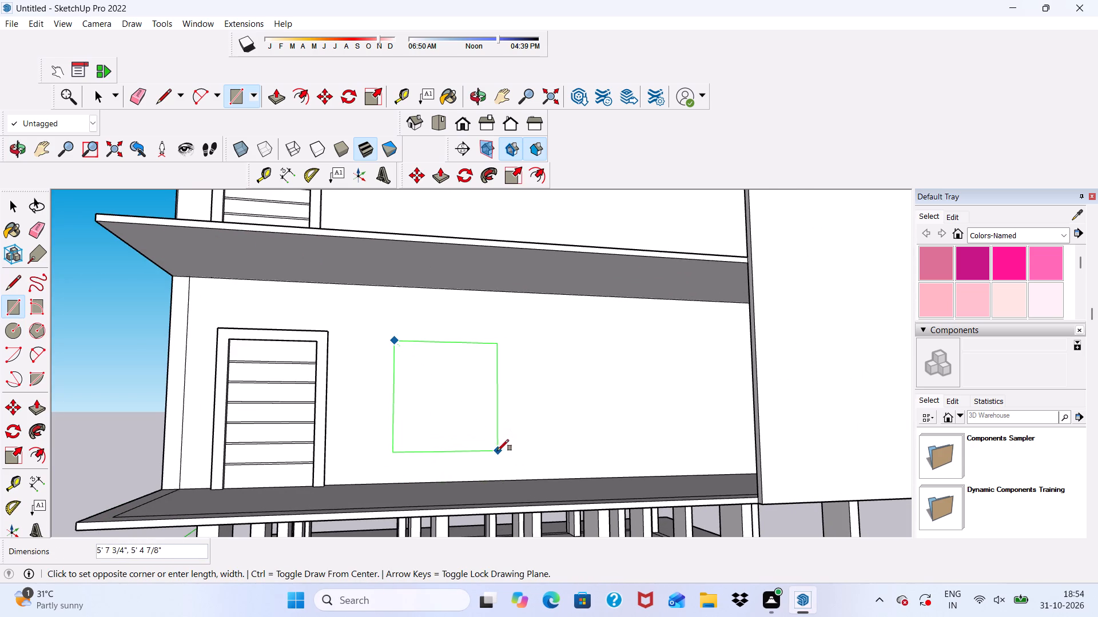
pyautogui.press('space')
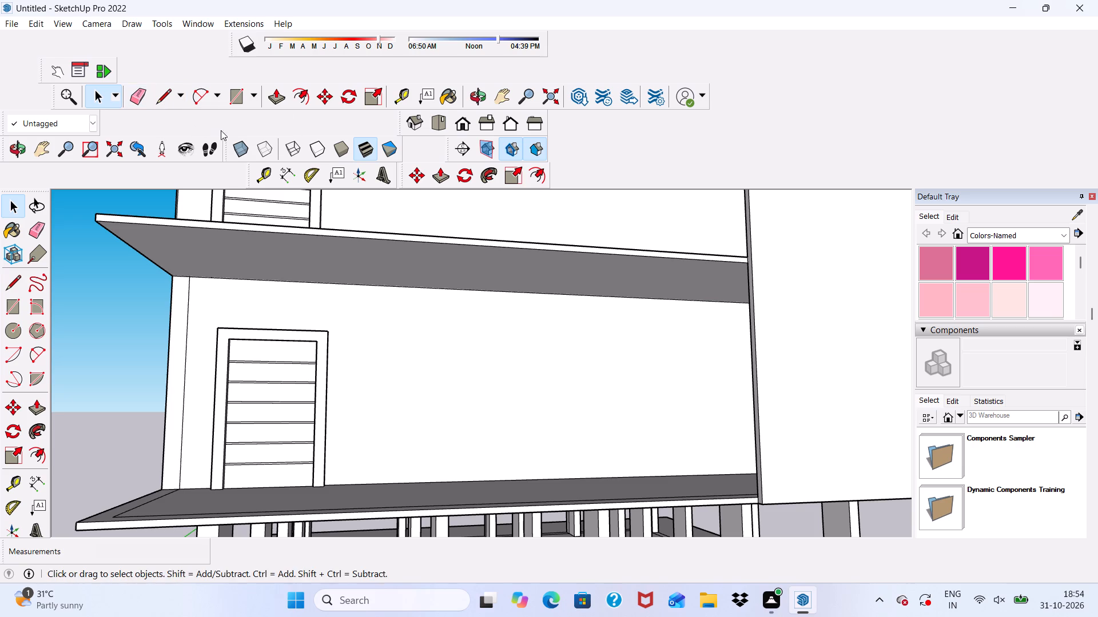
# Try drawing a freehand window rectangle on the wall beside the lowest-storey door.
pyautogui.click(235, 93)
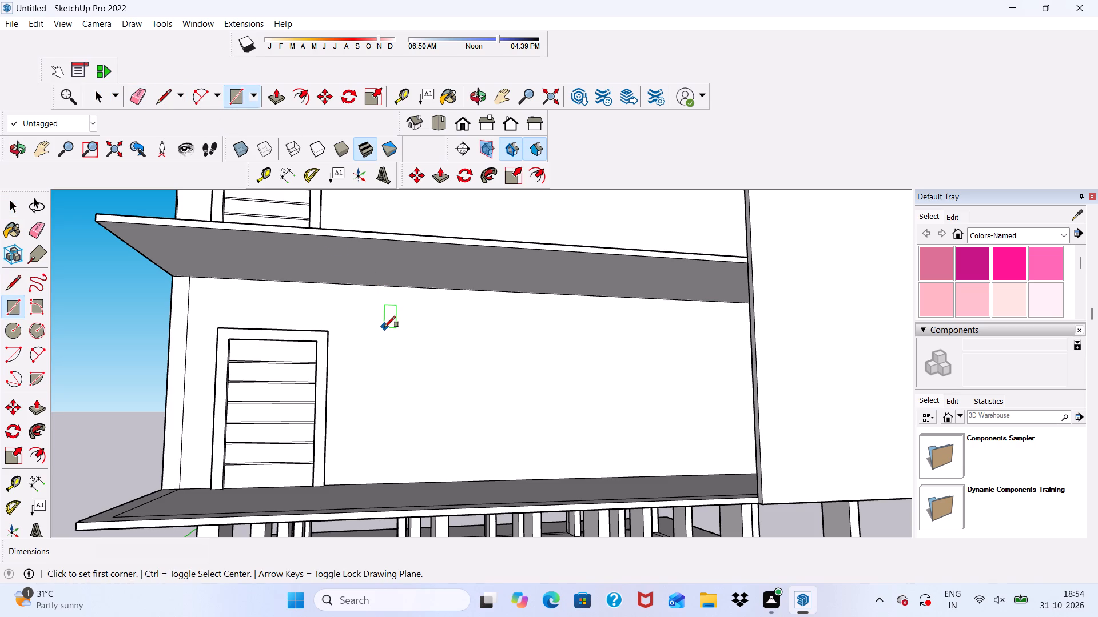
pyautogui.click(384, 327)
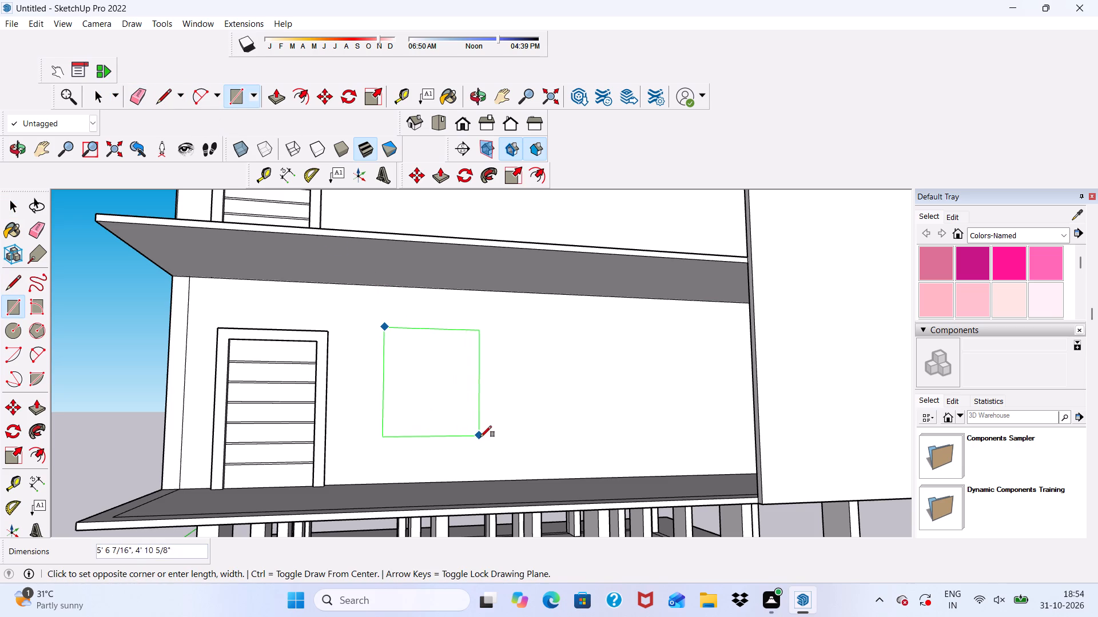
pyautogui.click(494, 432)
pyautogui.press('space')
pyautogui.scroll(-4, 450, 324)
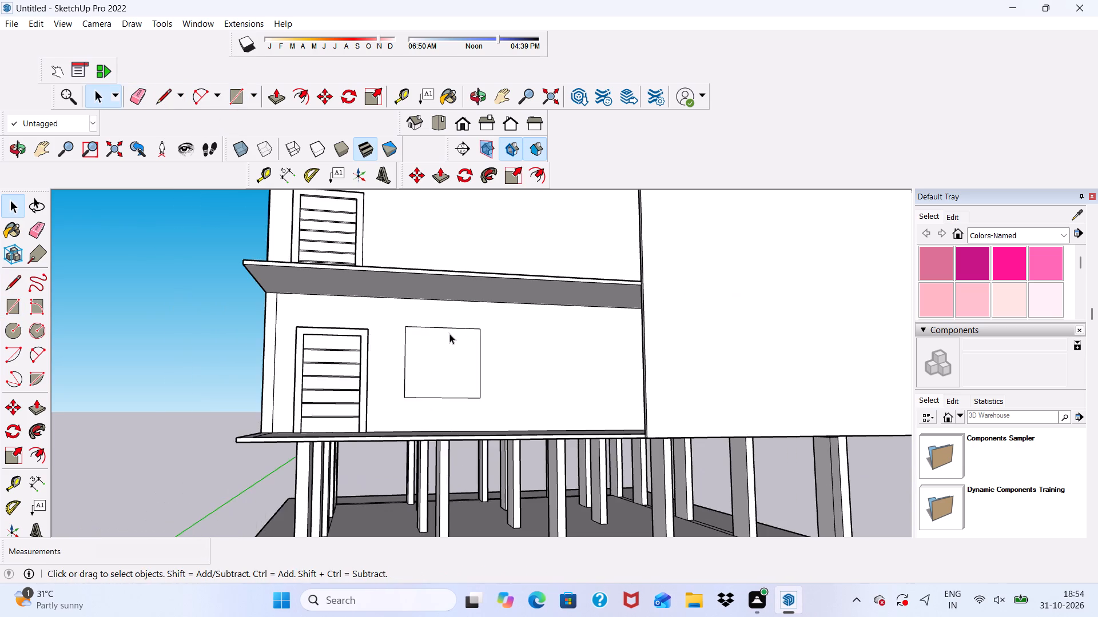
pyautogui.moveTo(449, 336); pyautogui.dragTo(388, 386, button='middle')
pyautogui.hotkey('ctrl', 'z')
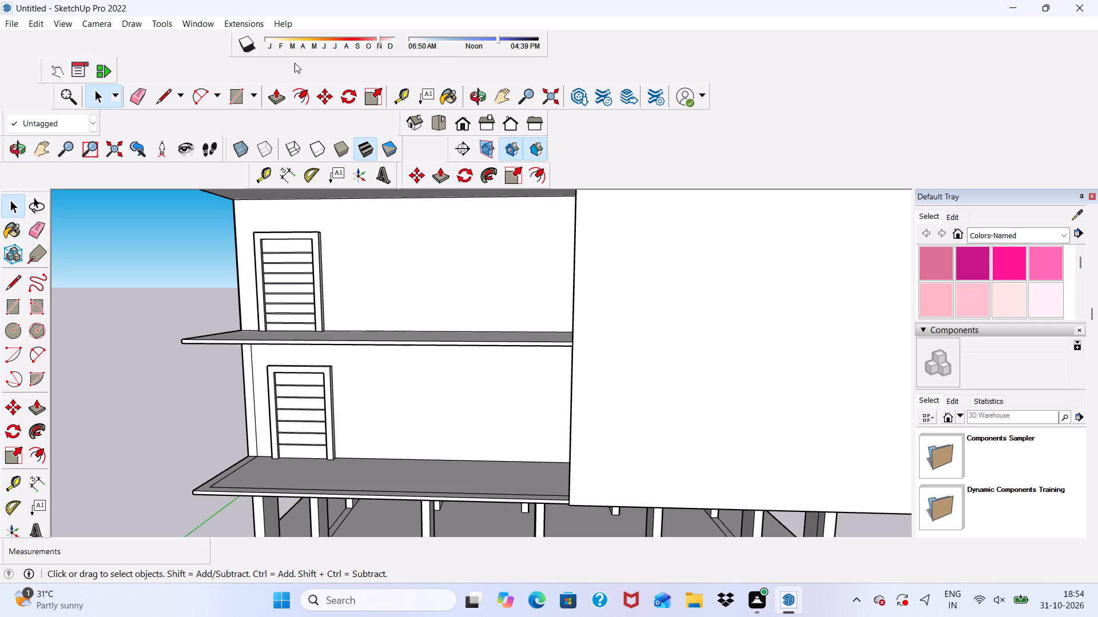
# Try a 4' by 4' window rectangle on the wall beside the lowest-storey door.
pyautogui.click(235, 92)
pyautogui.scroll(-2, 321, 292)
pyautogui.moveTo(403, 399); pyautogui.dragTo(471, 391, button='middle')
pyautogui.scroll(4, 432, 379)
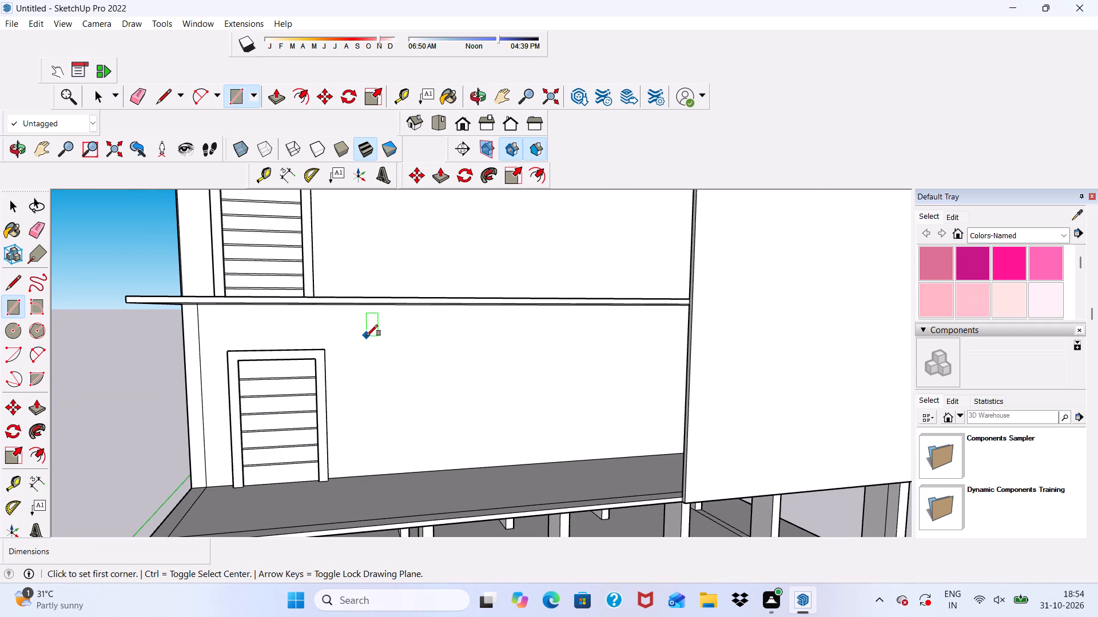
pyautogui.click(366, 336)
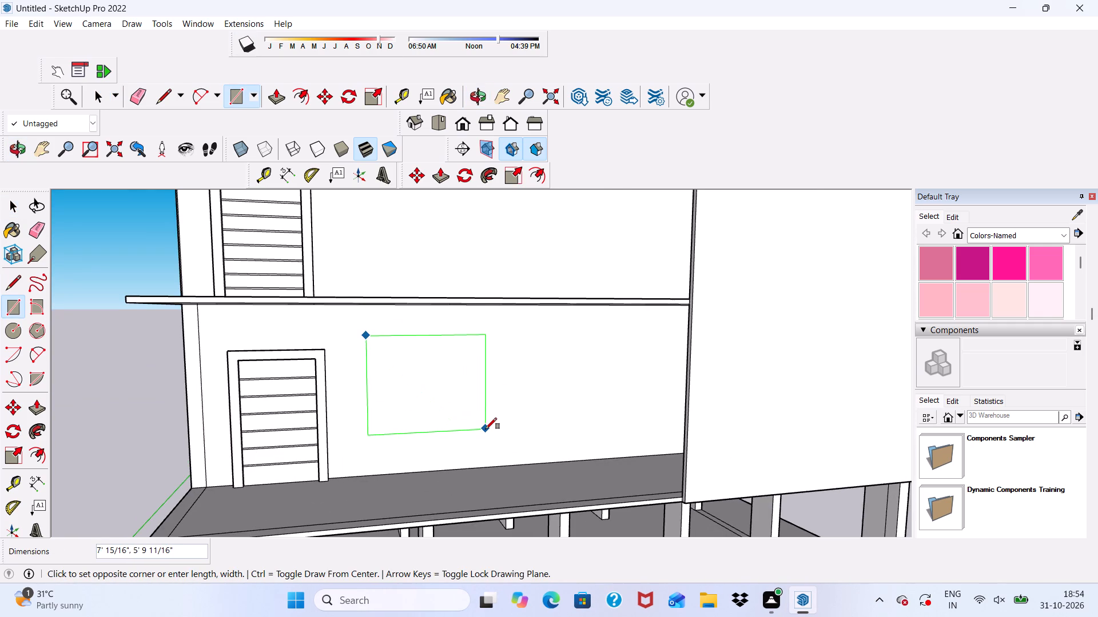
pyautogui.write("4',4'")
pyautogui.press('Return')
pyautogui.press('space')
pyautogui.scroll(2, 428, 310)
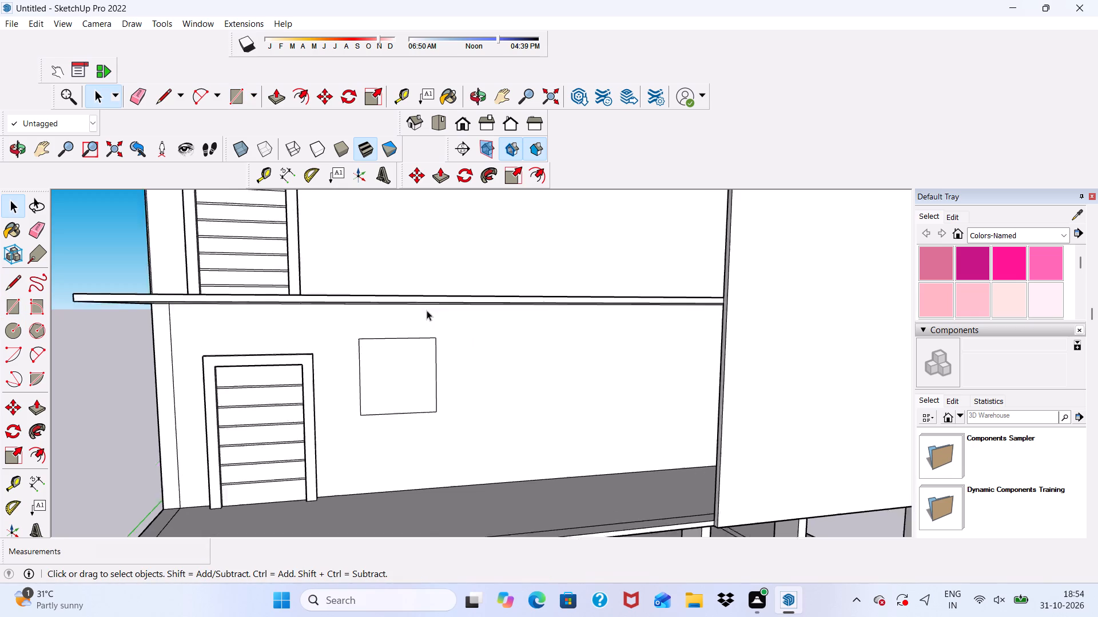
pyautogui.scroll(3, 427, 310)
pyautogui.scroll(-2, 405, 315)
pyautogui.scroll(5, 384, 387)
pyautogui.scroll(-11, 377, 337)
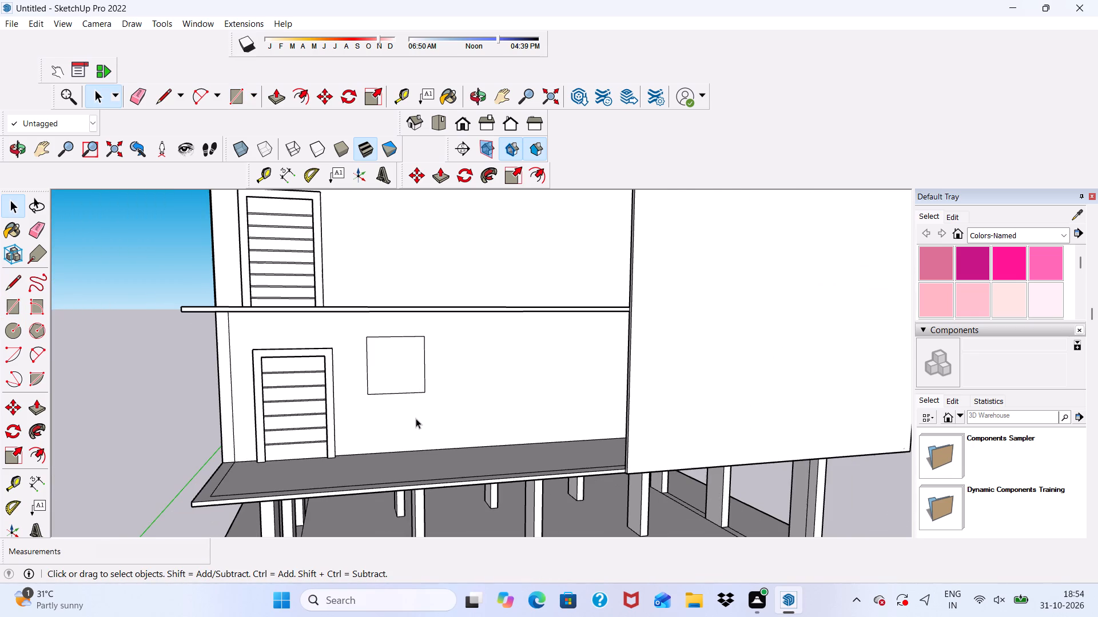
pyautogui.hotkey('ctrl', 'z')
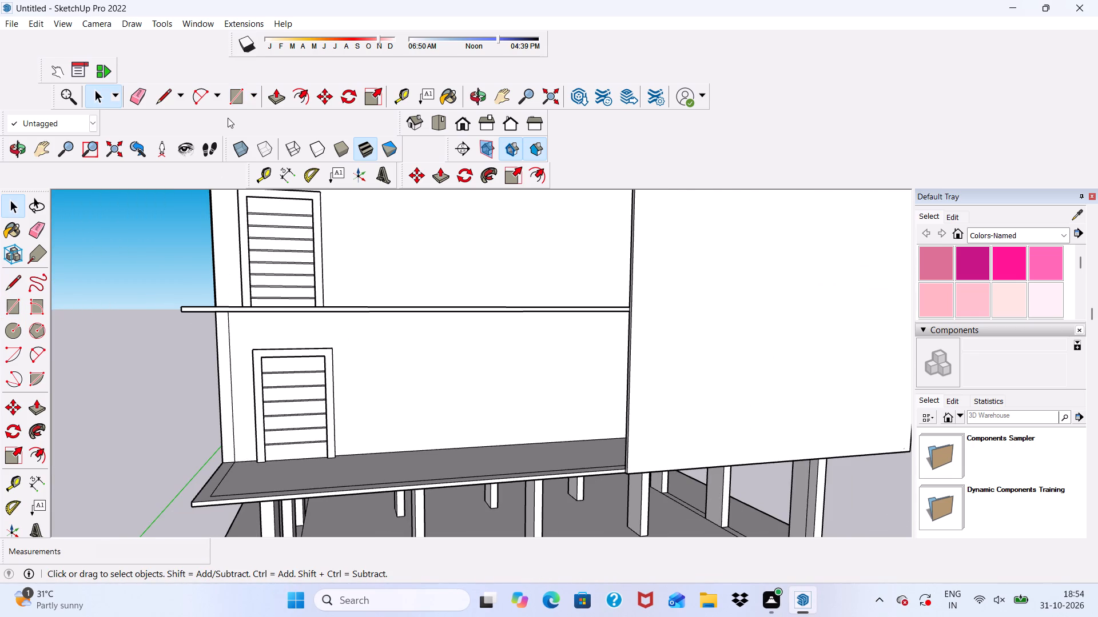
# Draw a window rectangle about 7' wide and 5' high on the wall beside the lowest-storey door.
pyautogui.click(236, 98)
pyautogui.scroll(4, 388, 343)
pyautogui.click(357, 321)
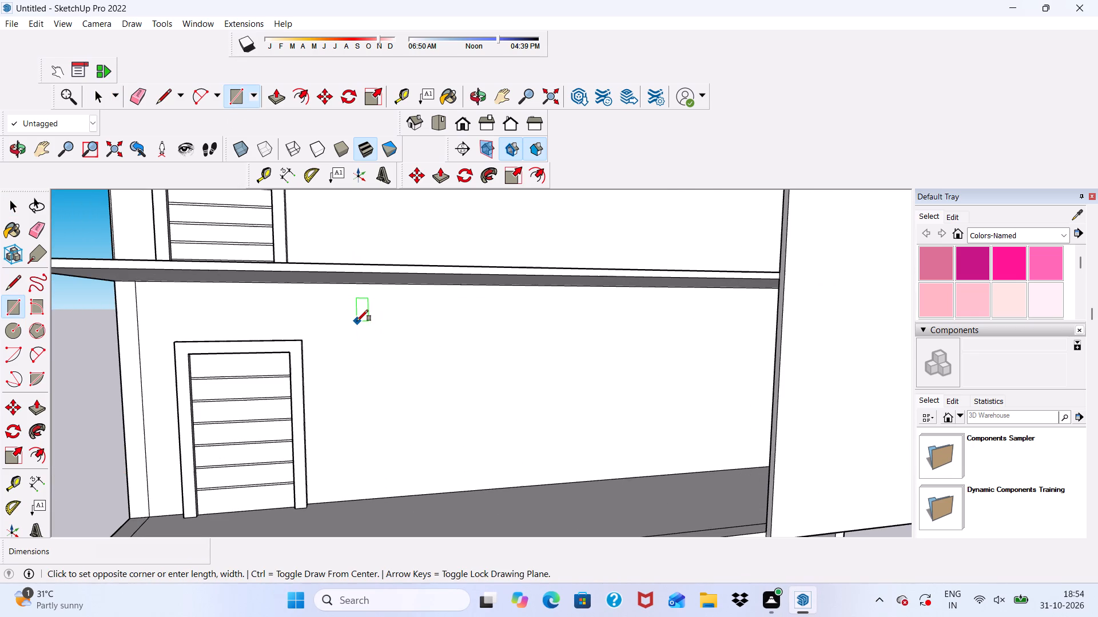
pyautogui.scroll(2, 495, 447)
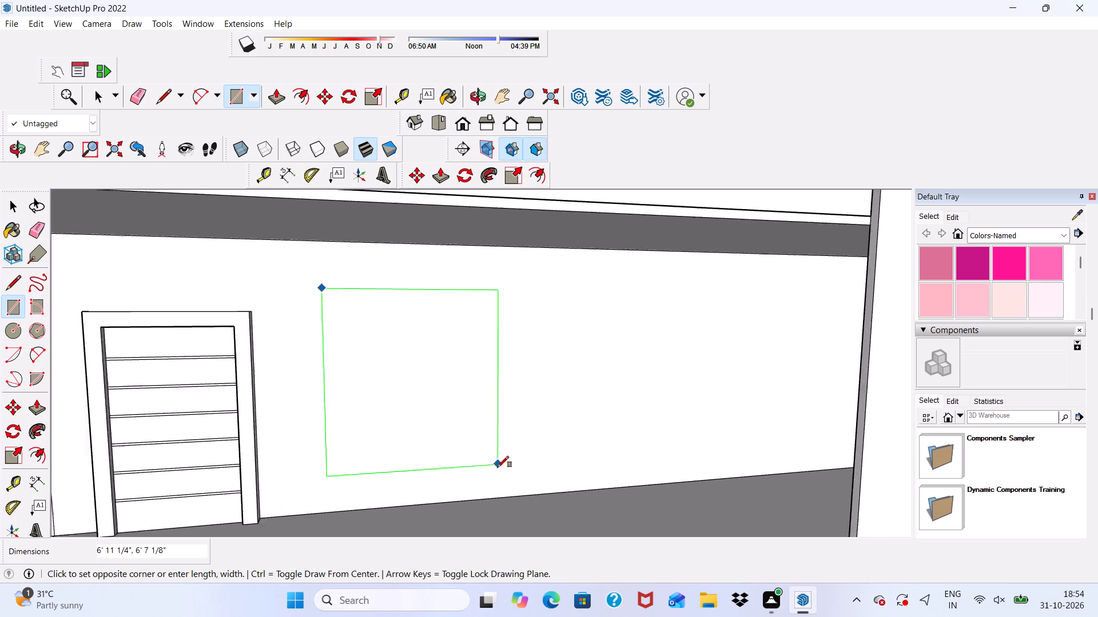
pyautogui.scroll(2, 498, 467)
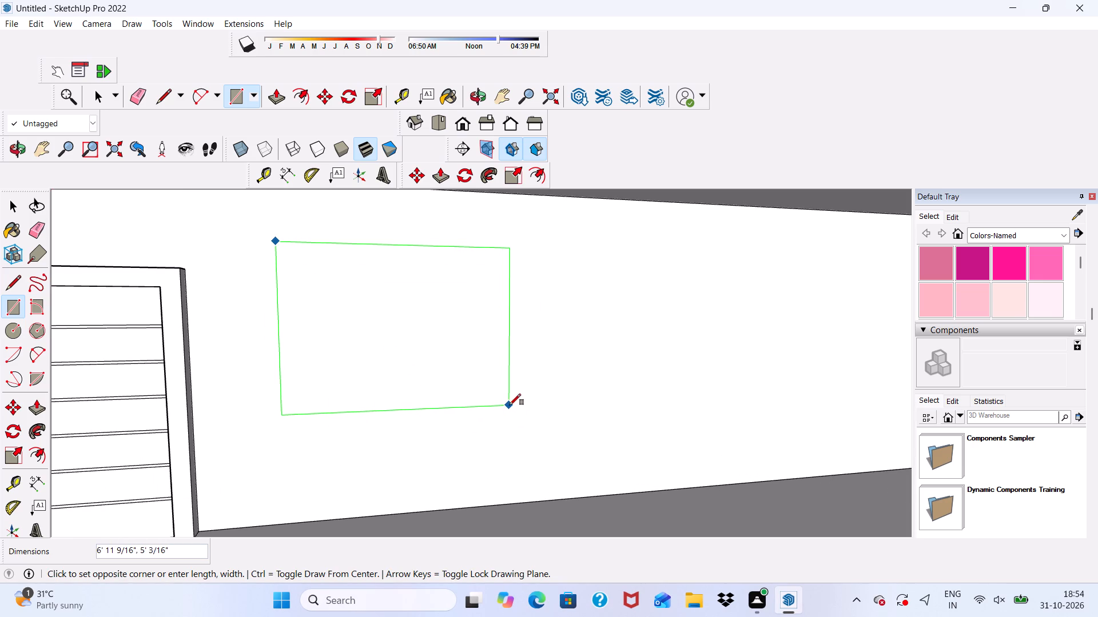
pyautogui.click(514, 406)
pyautogui.scroll(-6, 468, 342)
pyautogui.press('space')
pyautogui.moveTo(472, 406); pyautogui.dragTo(432, 443, button='middle')
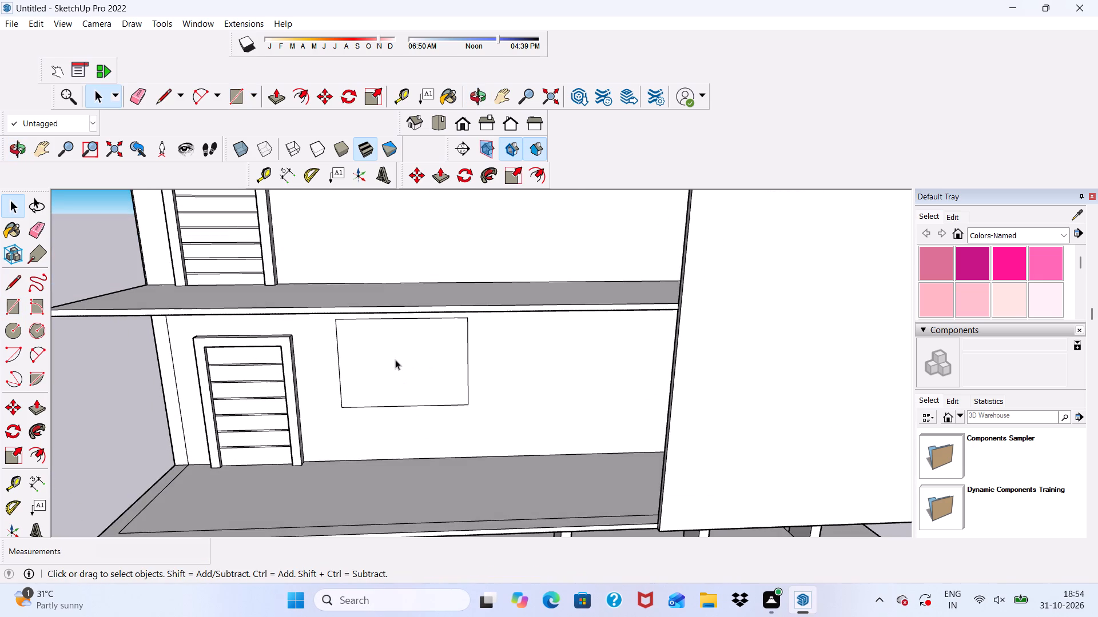
# Copy the lowest-storey window rectangle about 10' 8" straight up onto the wall of the storey above.
pyautogui.doubleClick(395, 359)
pyautogui.click(328, 95)
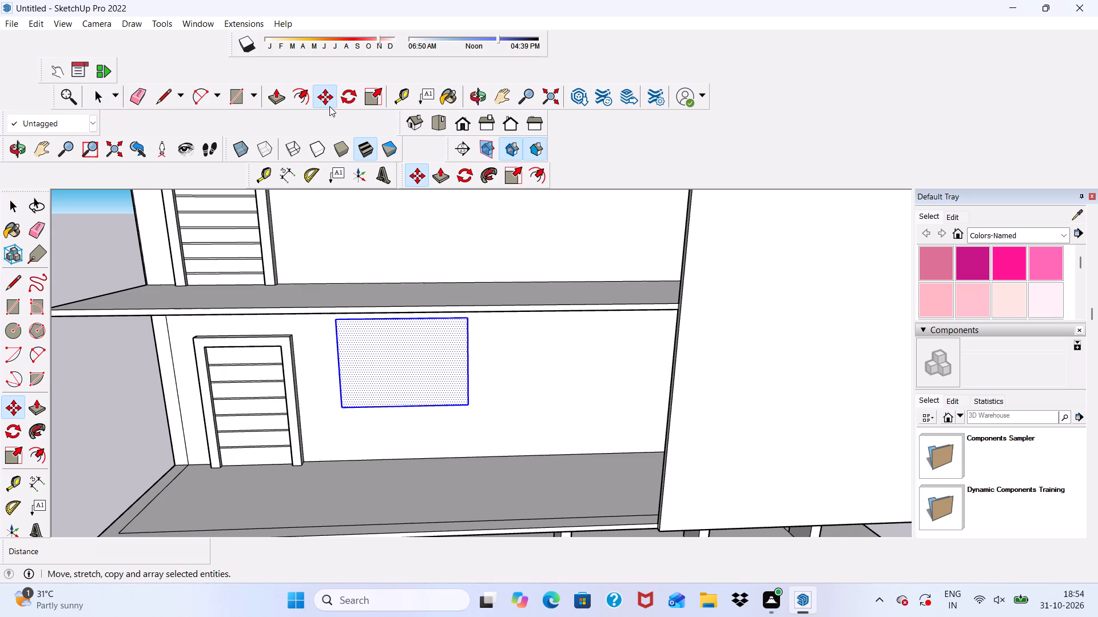
pyautogui.click(388, 383)
pyautogui.scroll(-1, 393, 366)
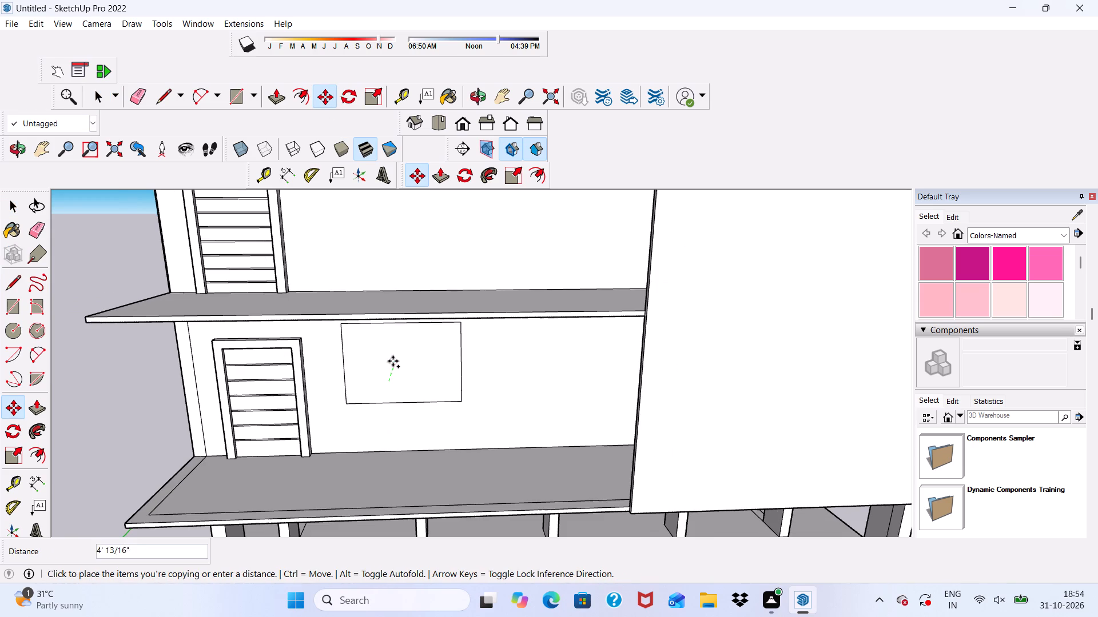
pyautogui.scroll(-3, 371, 242)
pyautogui.scroll(-4, 368, 427)
pyautogui.scroll(2, 371, 356)
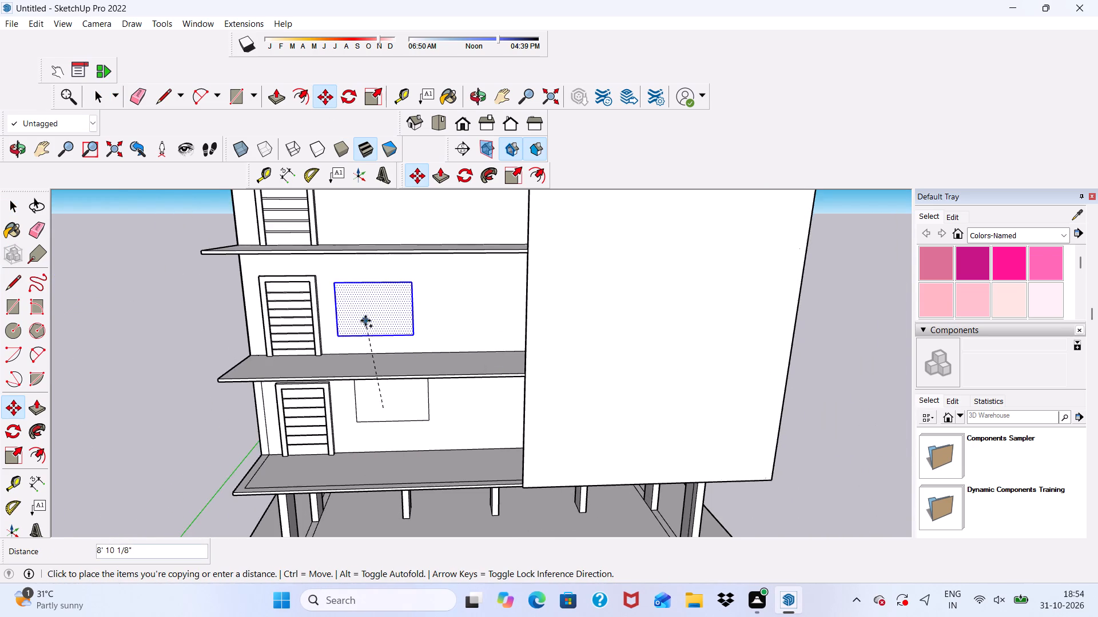
pyautogui.moveTo(365, 320); pyautogui.dragTo(383, 287, button='middle')
pyautogui.scroll(2, 383, 286)
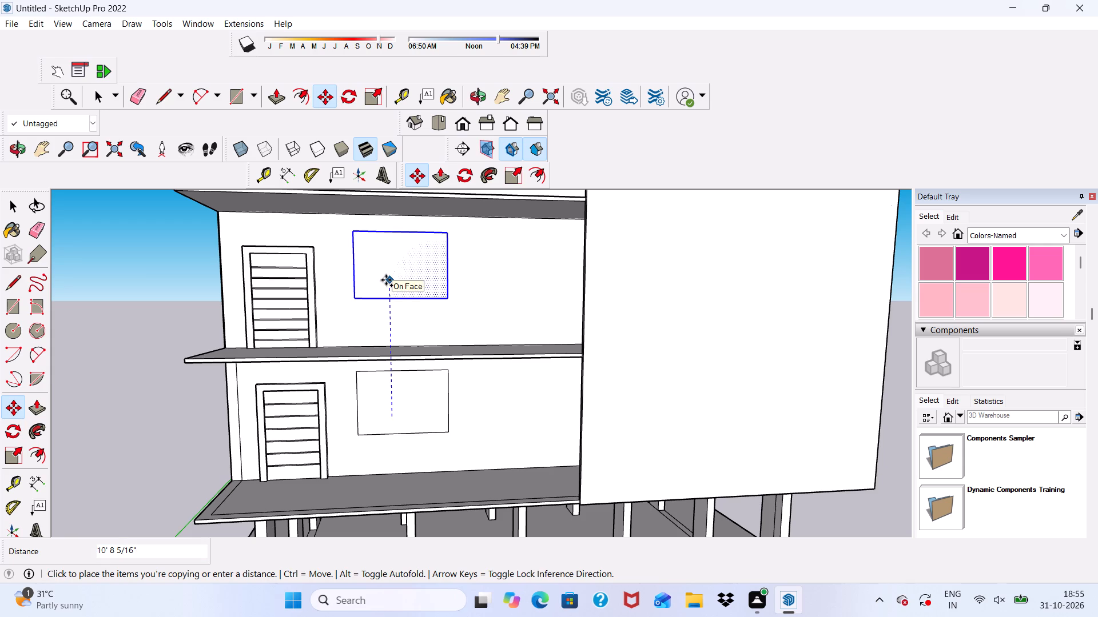
pyautogui.click(386, 280)
# Shift the copied window rectangle about 1 5/16" on the wall of the second storey.
pyautogui.scroll(-4, 386, 292)
pyautogui.moveTo(400, 392); pyautogui.dragTo(411, 416, button='middle')
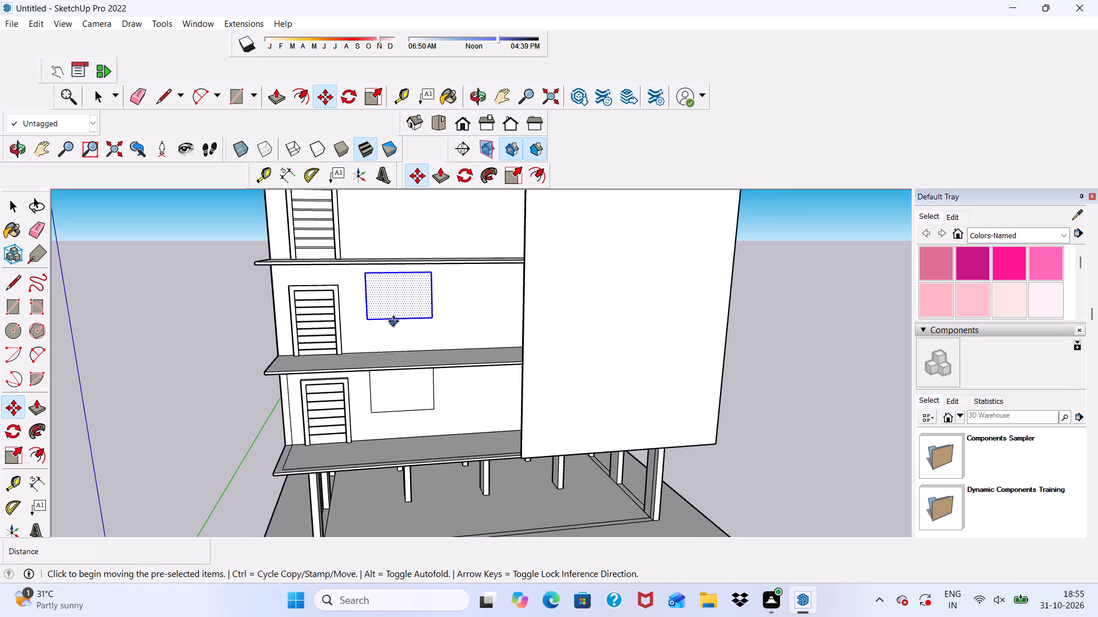
pyautogui.scroll(1, 393, 311)
pyautogui.click(390, 299)
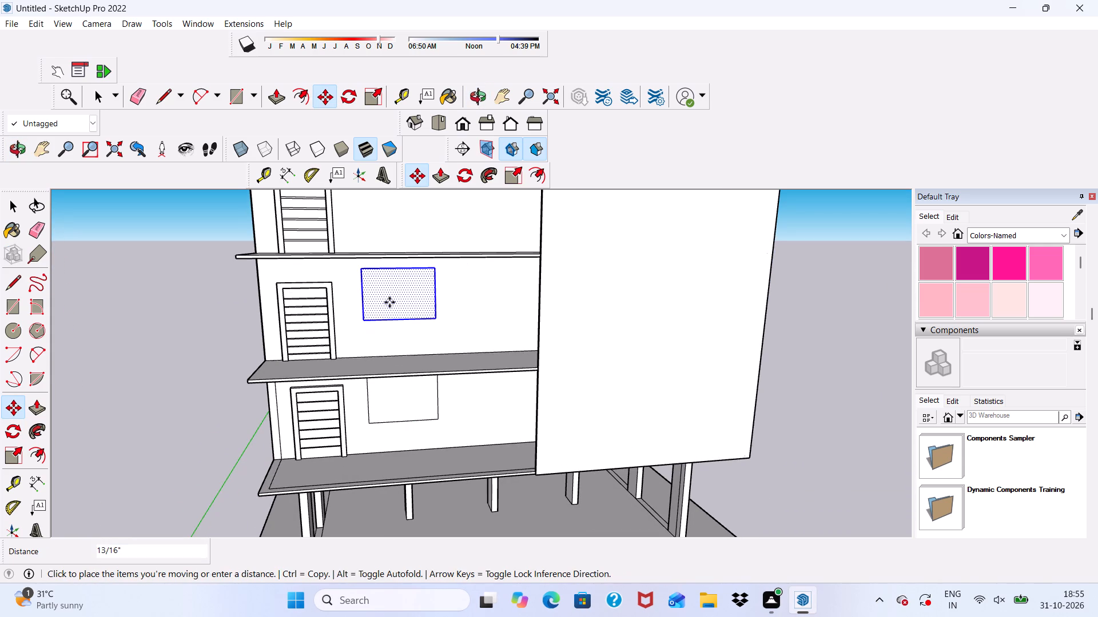
pyautogui.click(389, 299)
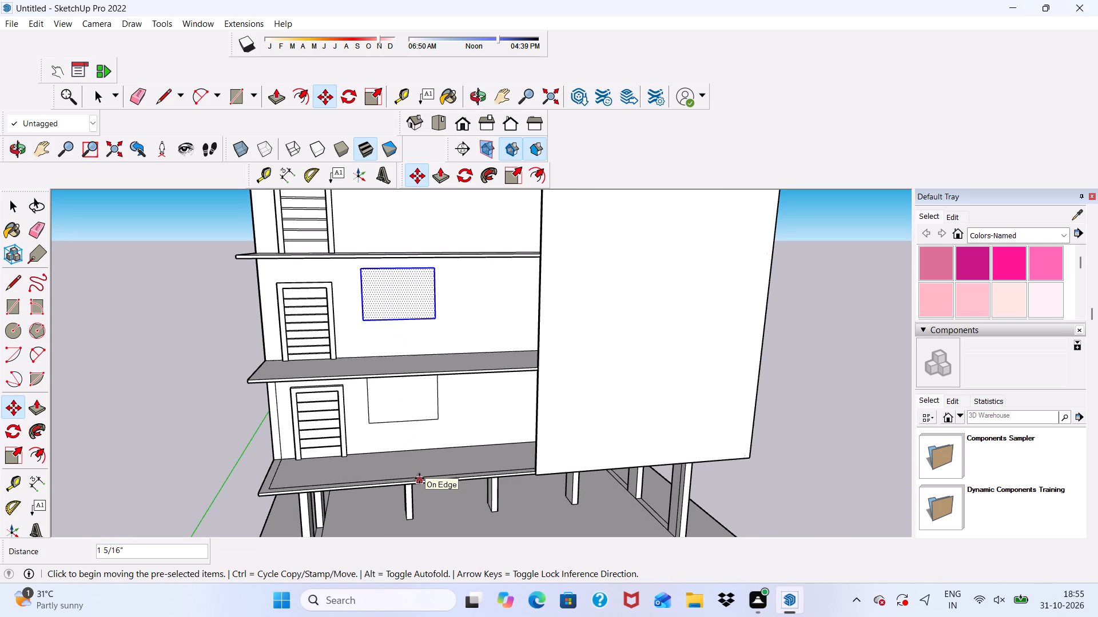
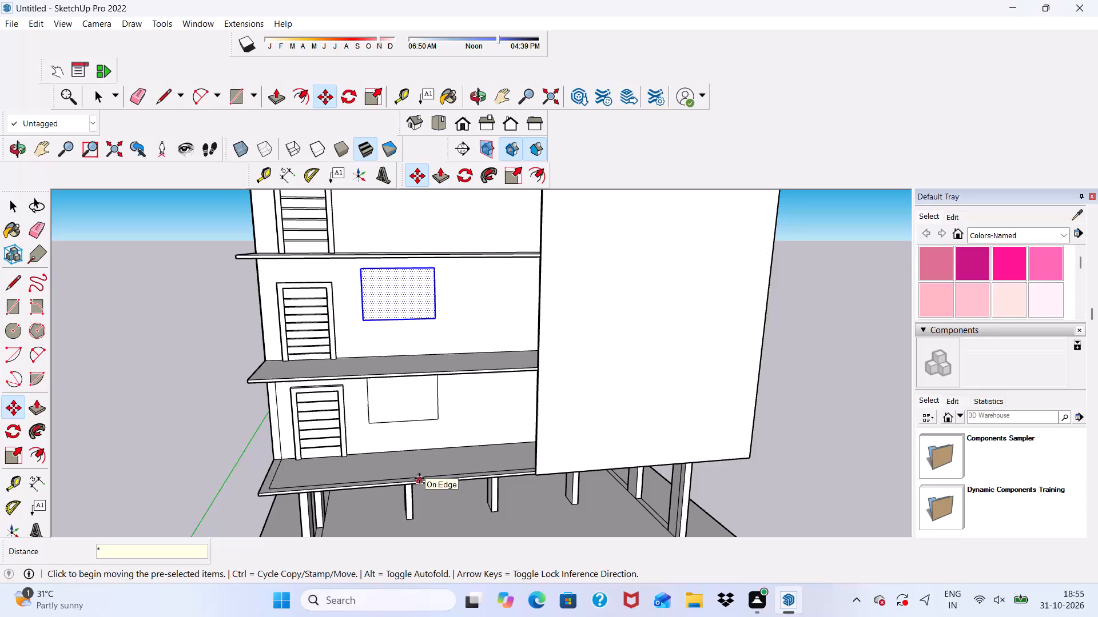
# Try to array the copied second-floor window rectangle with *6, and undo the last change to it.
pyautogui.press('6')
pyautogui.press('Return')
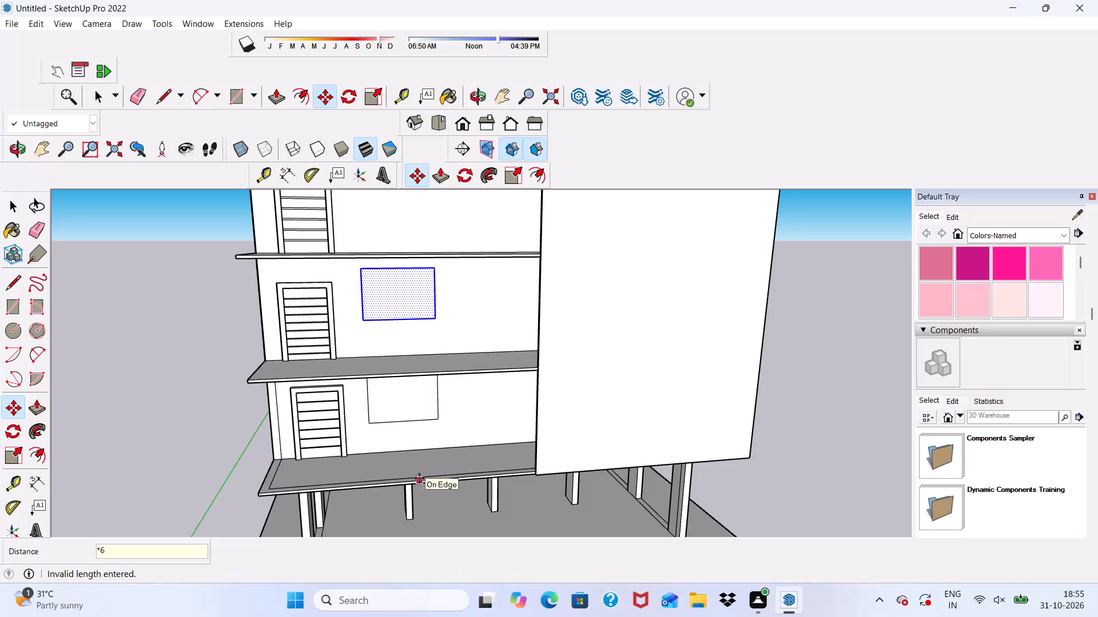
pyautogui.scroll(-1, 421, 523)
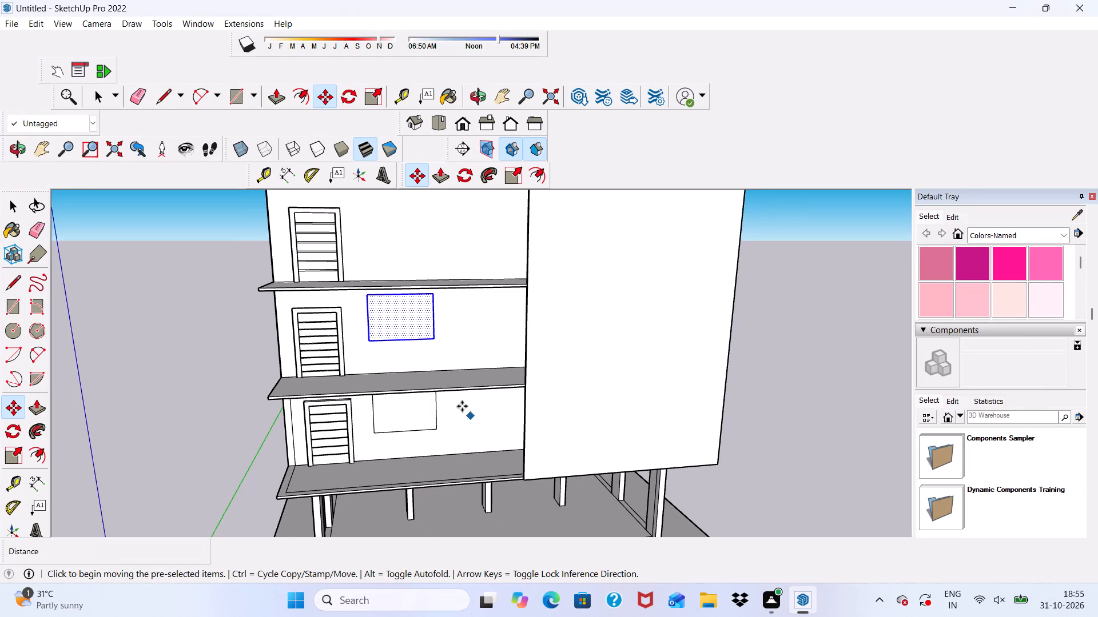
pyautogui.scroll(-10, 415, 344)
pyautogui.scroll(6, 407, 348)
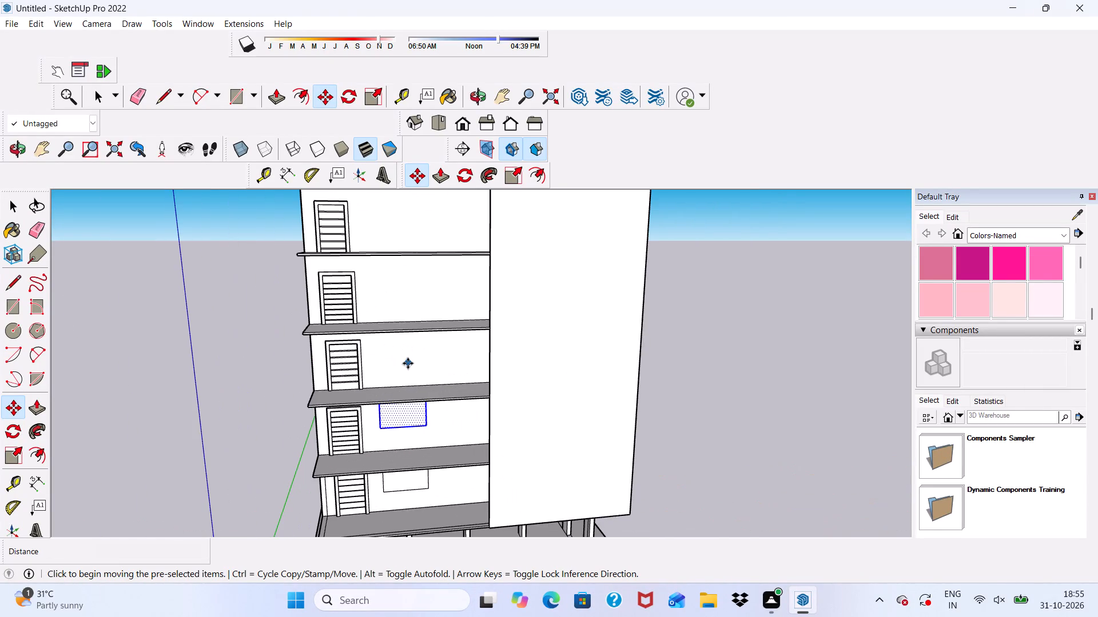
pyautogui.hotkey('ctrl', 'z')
# Move the second-floor window rectangle down the wall so it sits clear of the slab above.
pyautogui.scroll(4, 408, 448)
pyautogui.click(401, 406)
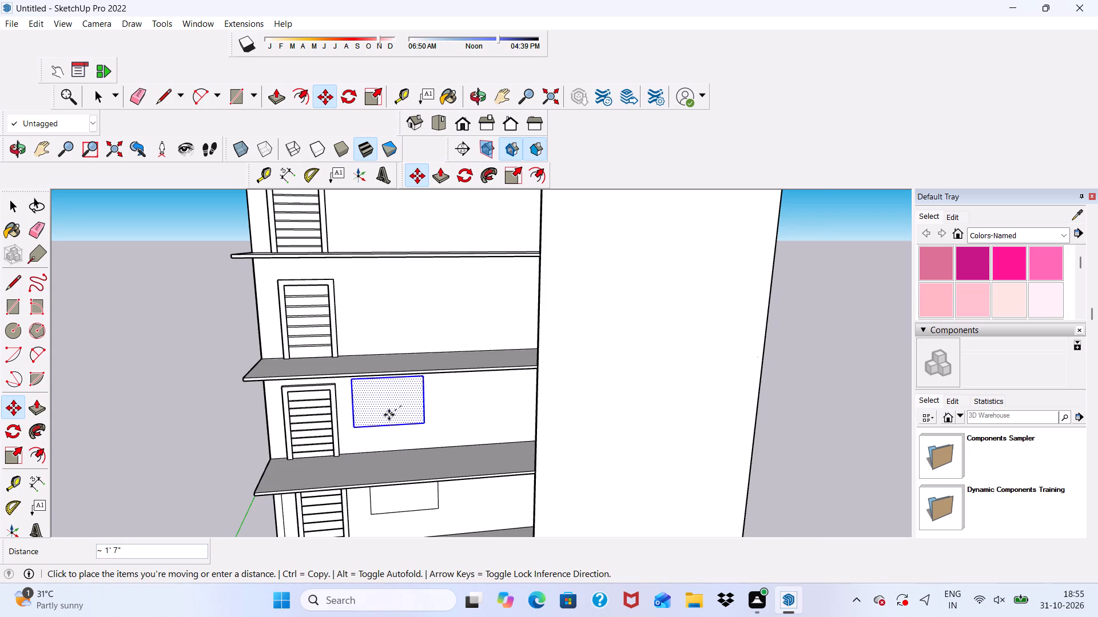
pyautogui.scroll(1, 389, 415)
pyautogui.moveTo(389, 415); pyautogui.dragTo(381, 344, button='middle')
pyautogui.scroll(-1, 382, 344)
pyautogui.scroll(1, 383, 336)
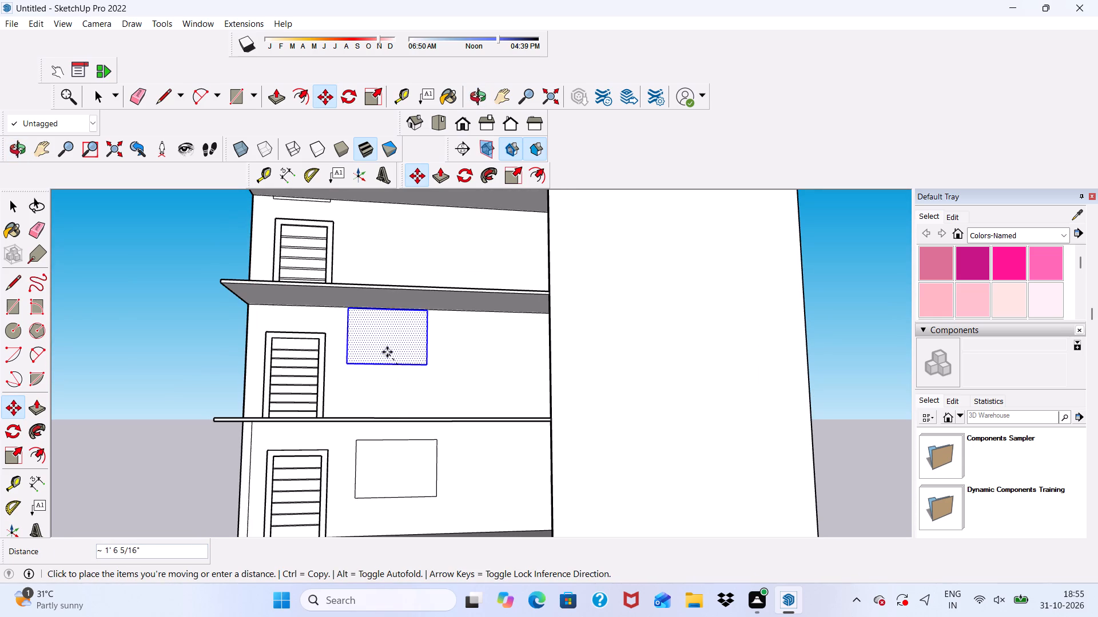
pyautogui.click(390, 359)
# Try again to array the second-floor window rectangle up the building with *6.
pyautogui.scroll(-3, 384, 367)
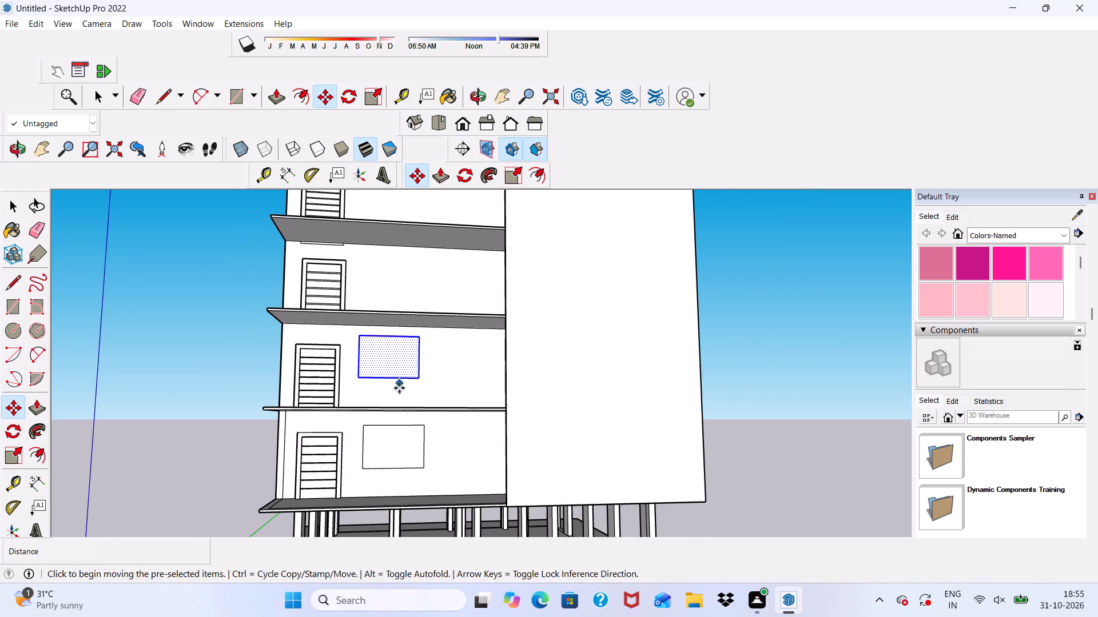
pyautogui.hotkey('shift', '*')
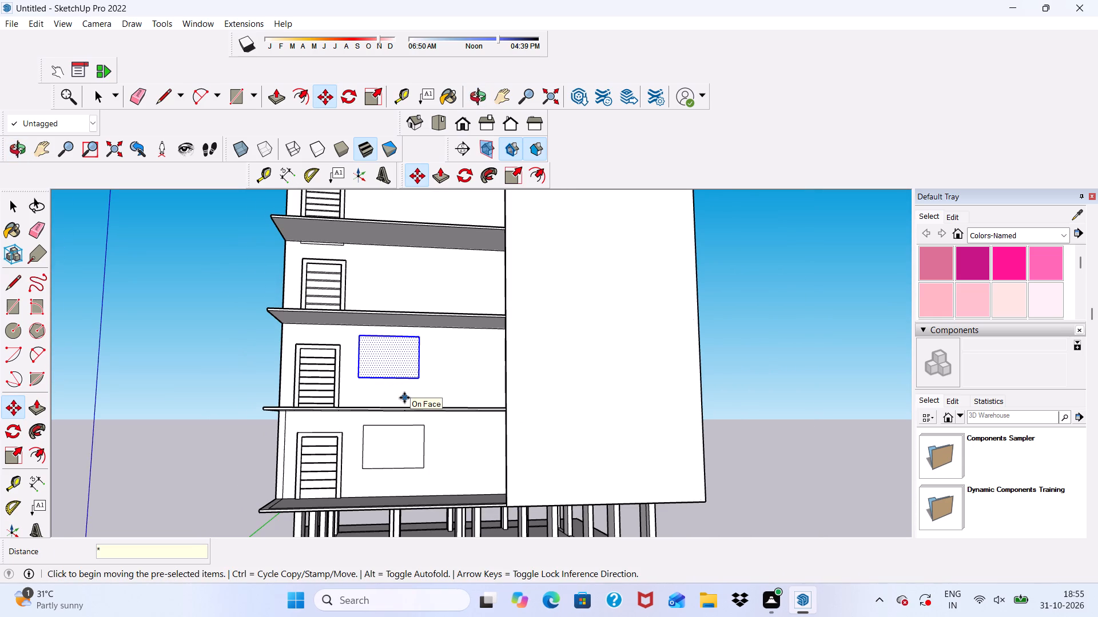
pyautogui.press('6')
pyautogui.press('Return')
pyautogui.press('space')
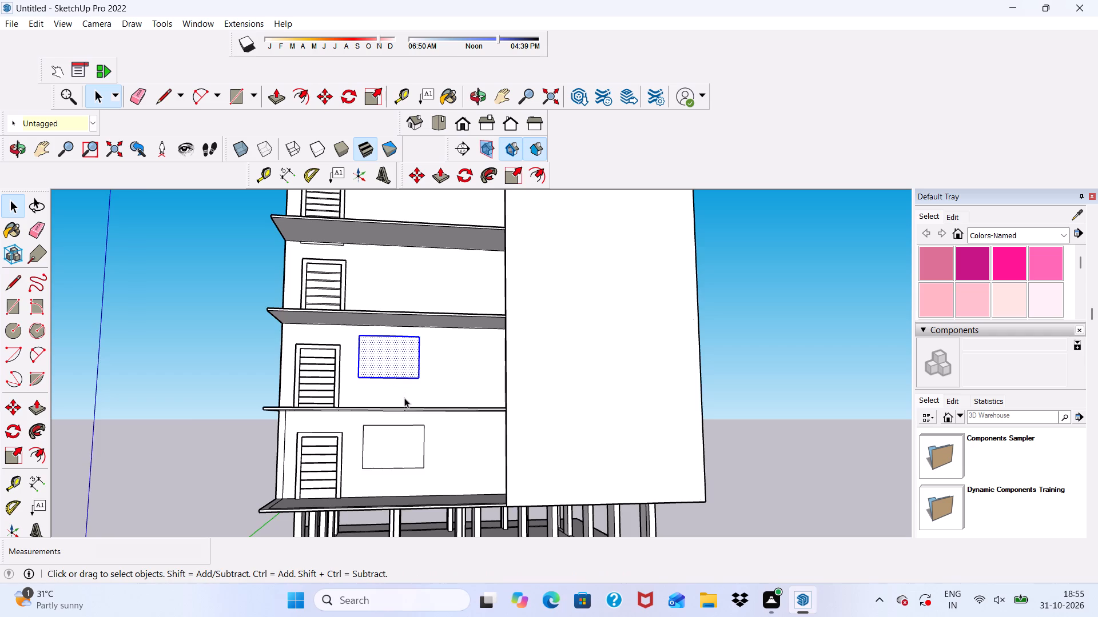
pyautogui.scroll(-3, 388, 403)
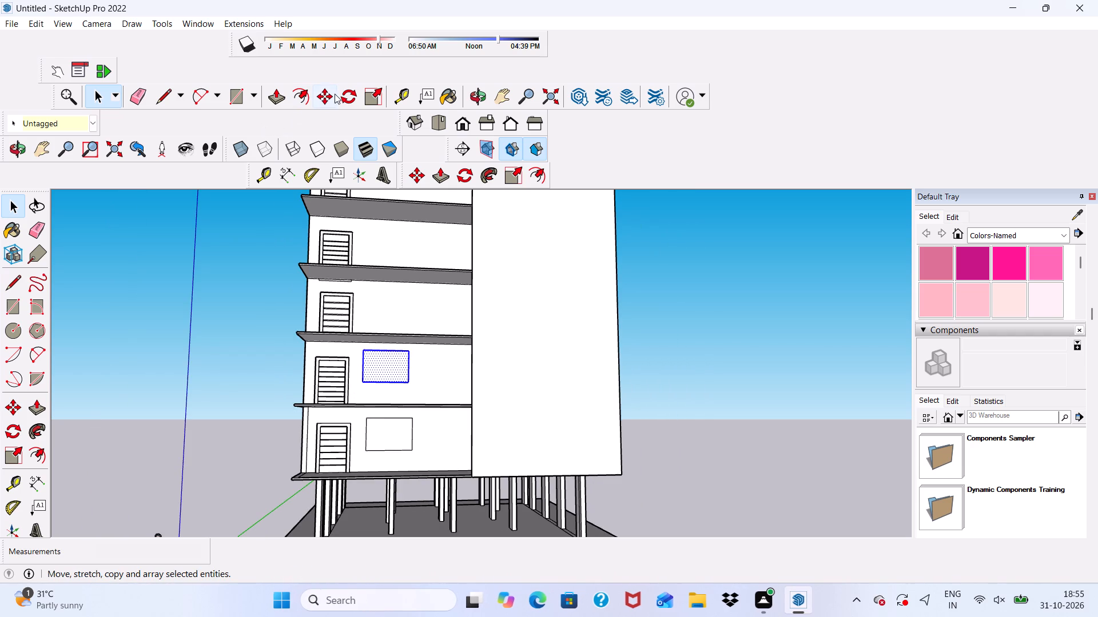
# Copy the second-floor window rectangle straight up about 10' 6" onto the third-floor wall, from its lower corner.
pyautogui.click(321, 93)
pyautogui.scroll(6, 387, 381)
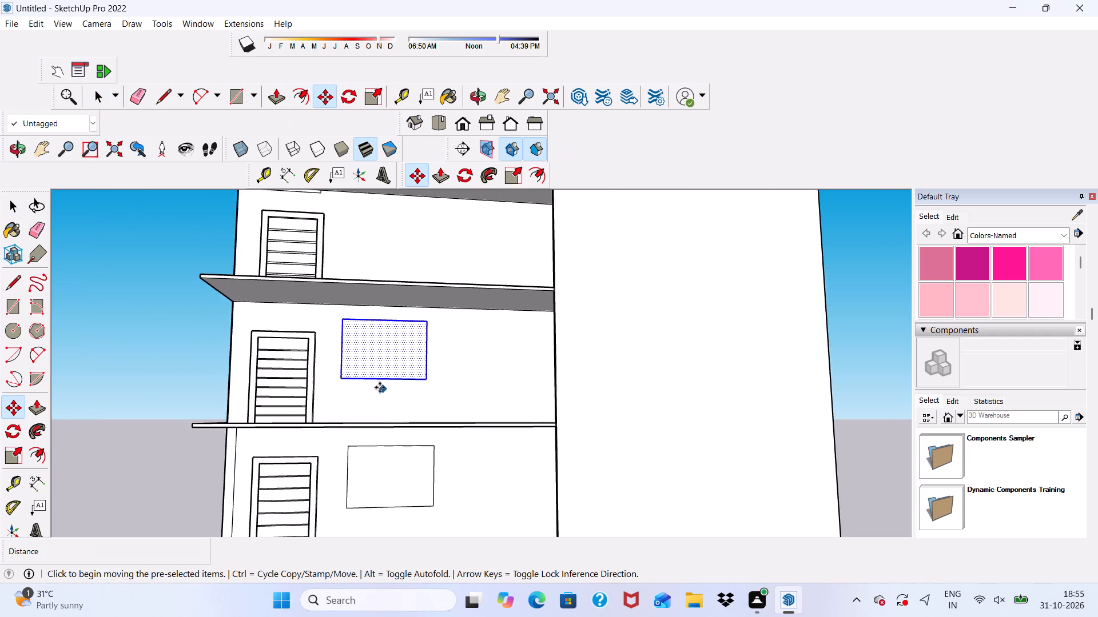
pyautogui.scroll(4, 380, 387)
pyautogui.click(342, 378)
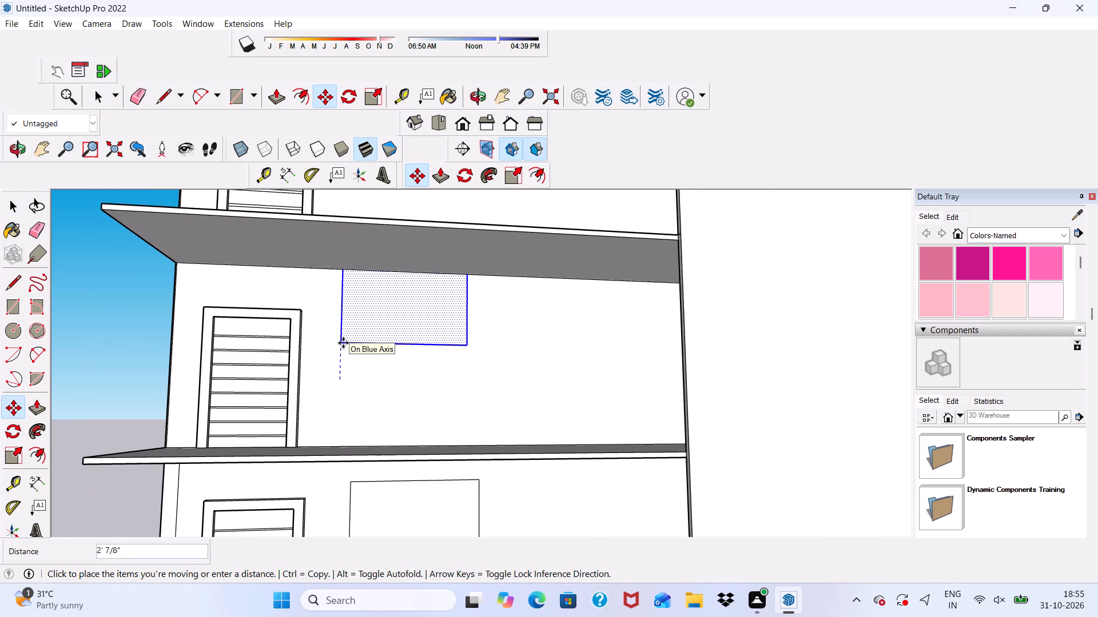
pyautogui.scroll(-9, 335, 392)
pyautogui.scroll(4, 347, 301)
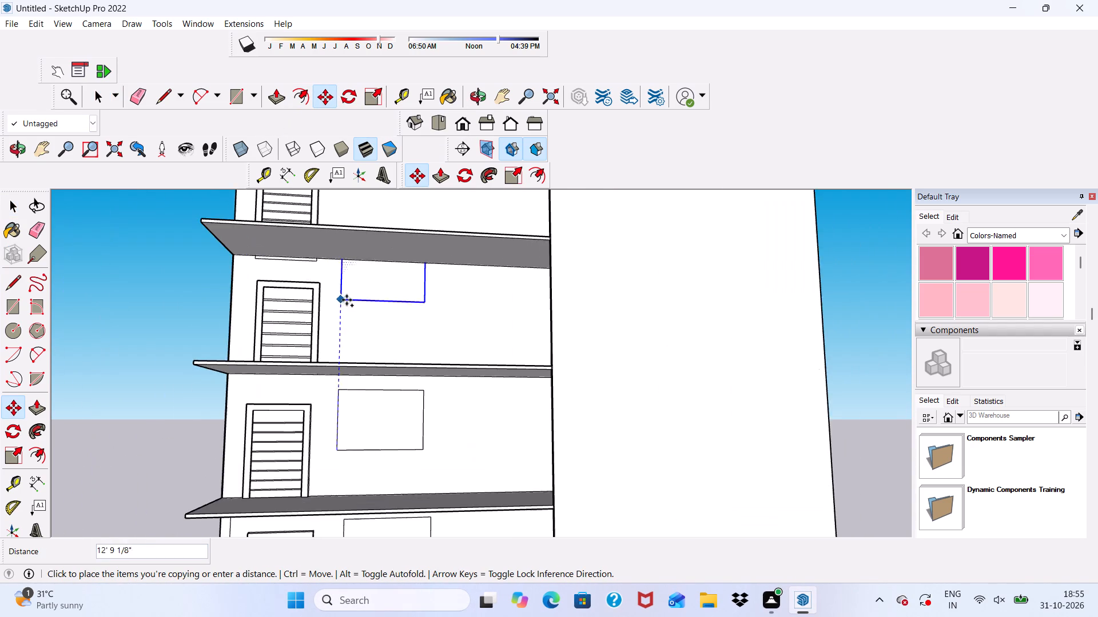
pyautogui.scroll(2, 348, 311)
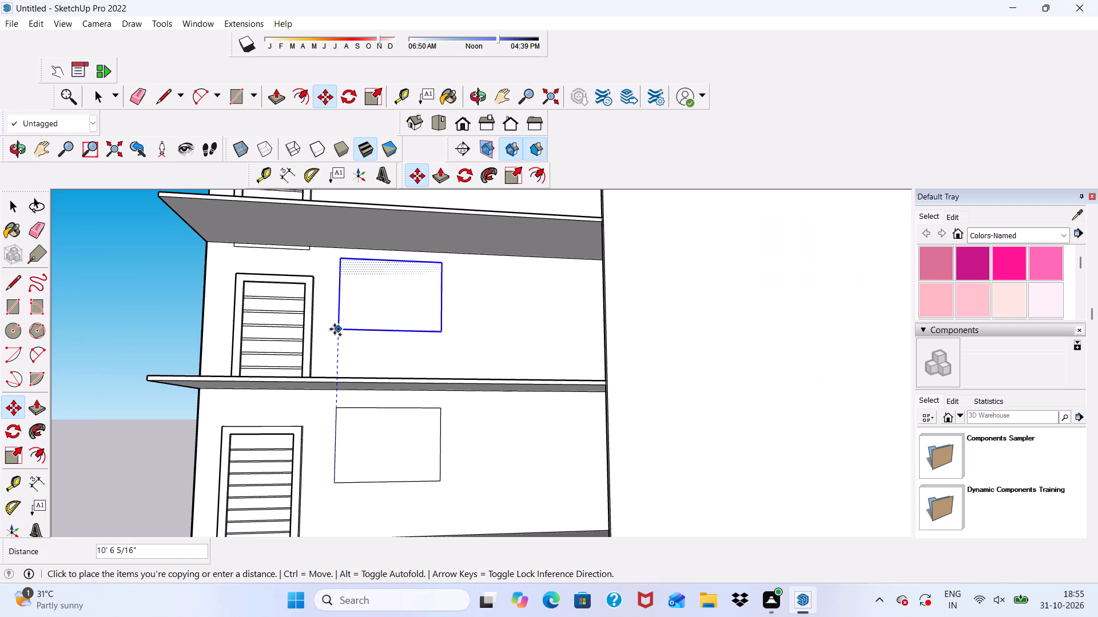
pyautogui.click(335, 331)
# Move the third-floor window rectangle down about 11 3/4" between the slabs.
pyautogui.scroll(-5, 336, 328)
pyautogui.moveTo(368, 326); pyautogui.dragTo(358, 385, button='middle')
pyautogui.scroll(4, 339, 315)
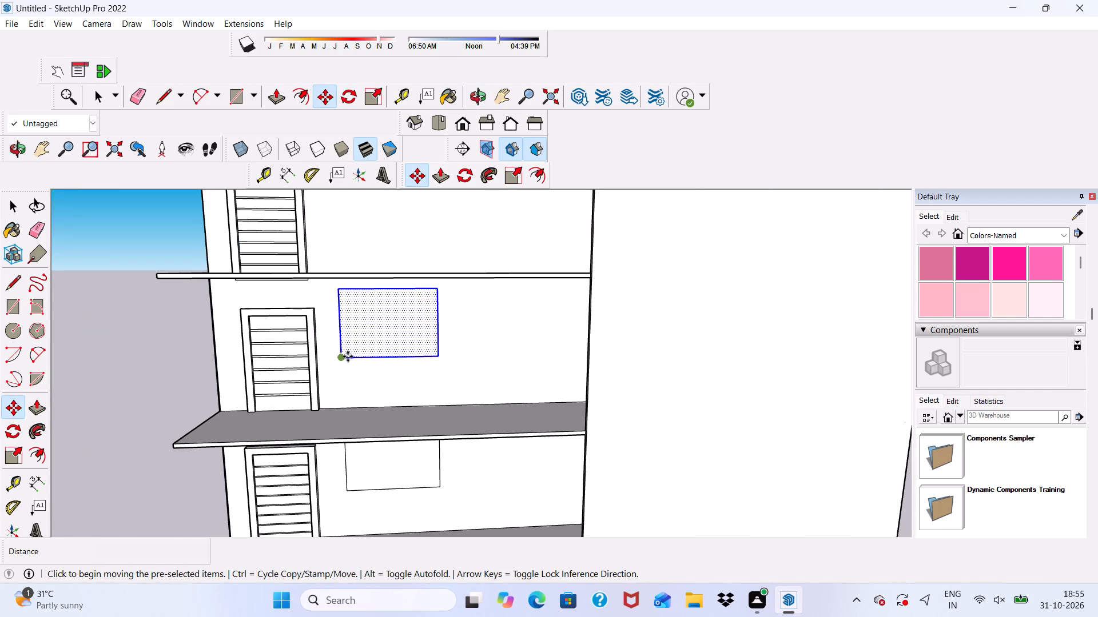
pyautogui.click(345, 358)
pyautogui.click(343, 371)
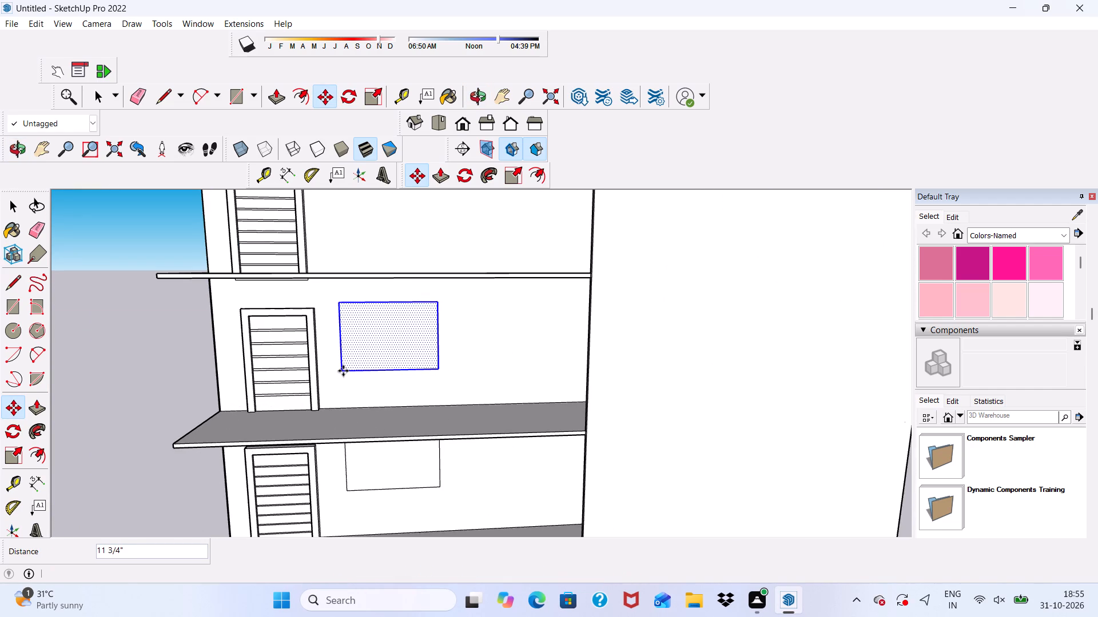
# Copy the third-floor window rectangle up onto the fourth-floor wall beside the louvred door.
pyautogui.scroll(-5, 343, 305)
pyautogui.moveTo(357, 353); pyautogui.dragTo(367, 306, button='middle')
pyautogui.scroll(5, 368, 404)
pyautogui.scroll(-4, 362, 395)
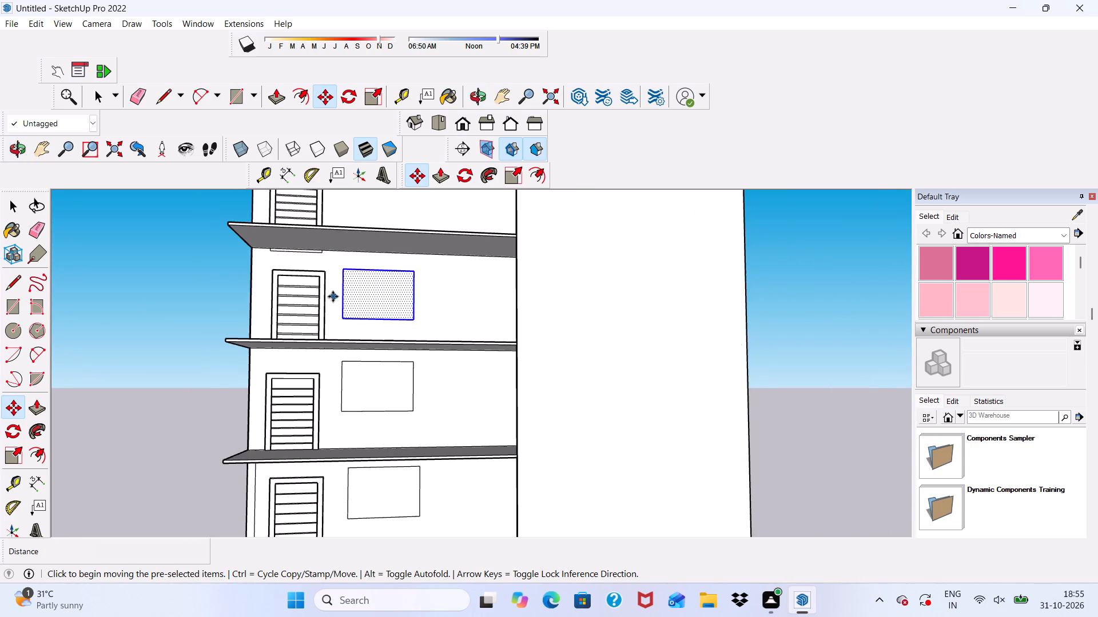
pyautogui.scroll(3, 333, 297)
pyautogui.click(350, 326)
pyautogui.scroll(-5, 347, 286)
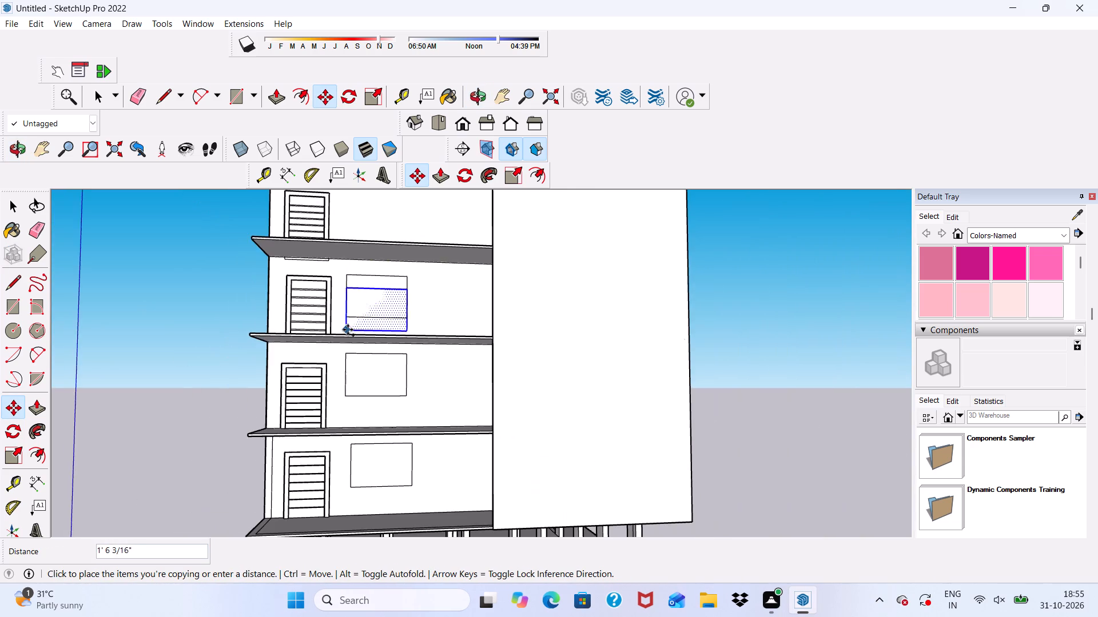
pyautogui.scroll(-5, 348, 330)
pyautogui.scroll(1, 348, 330)
pyautogui.scroll(11, 348, 242)
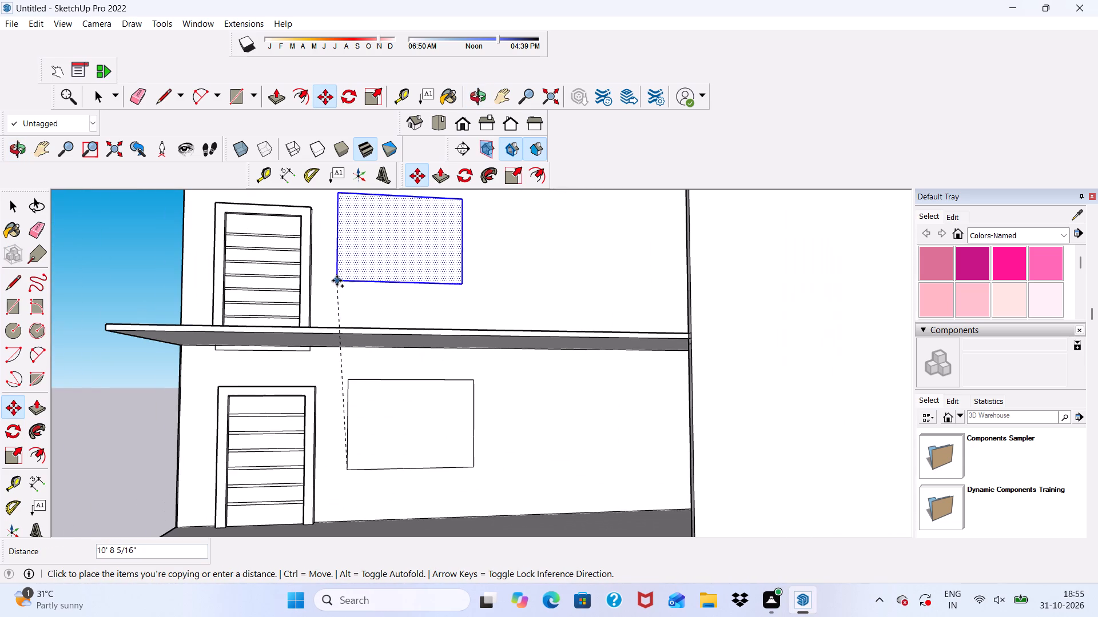
pyautogui.click(343, 274)
# Move the fourth-floor window rectangle down about 9 1/4".
pyautogui.scroll(-8, 344, 298)
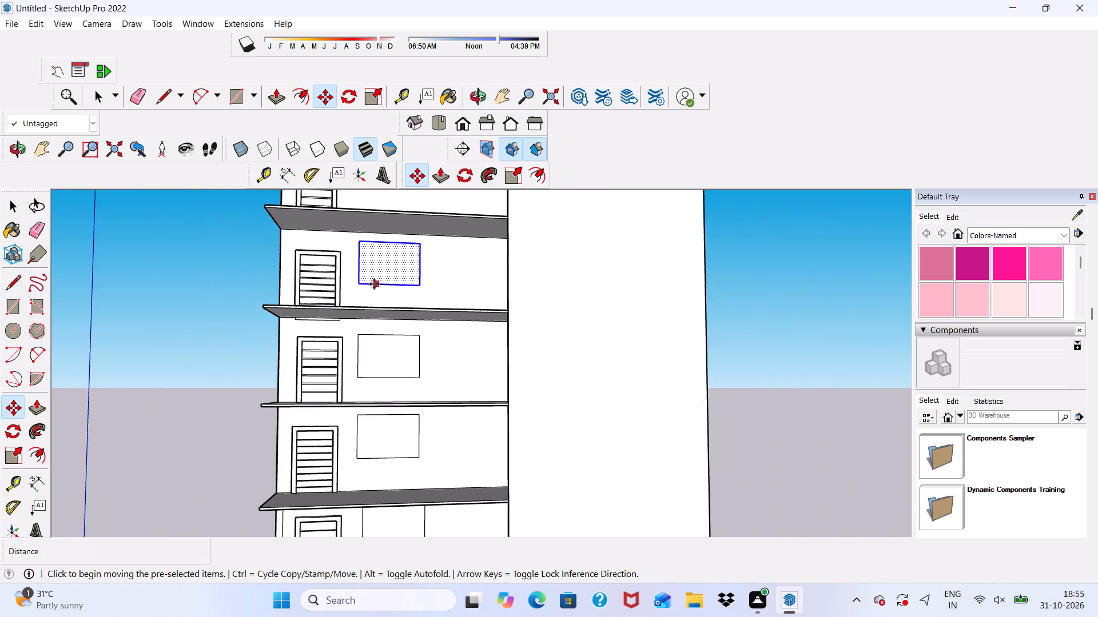
pyautogui.scroll(8, 371, 281)
pyautogui.click(355, 284)
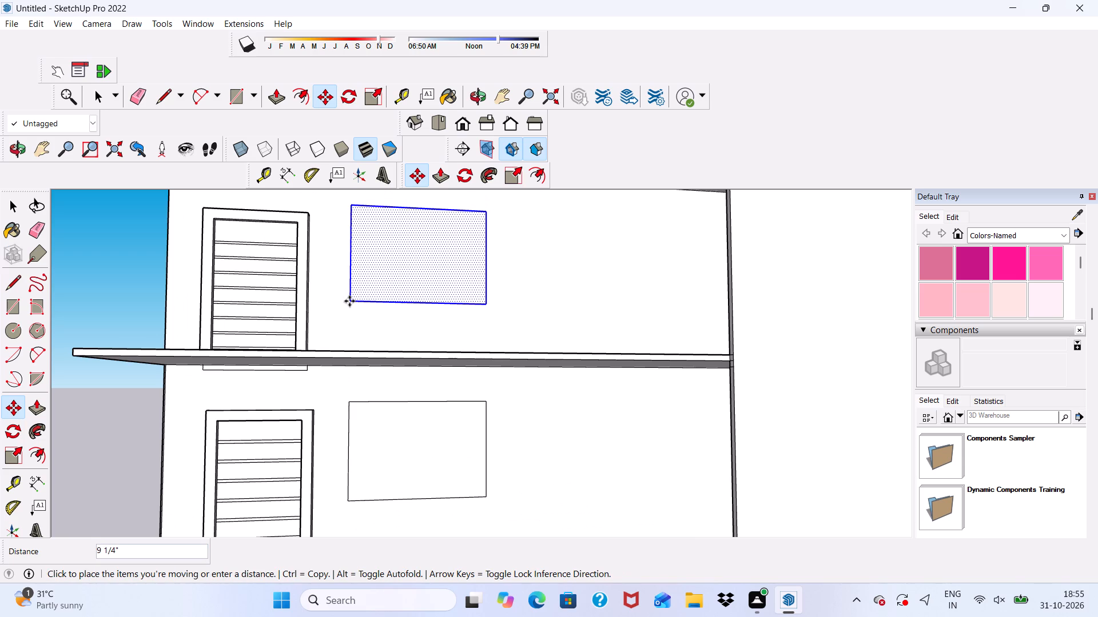
pyautogui.click(349, 301)
# Copy the fourth-floor window rectangle straight up about 11' 1 9/16" onto the fifth-floor wall.
pyautogui.scroll(-9, 348, 279)
pyautogui.scroll(5, 362, 308)
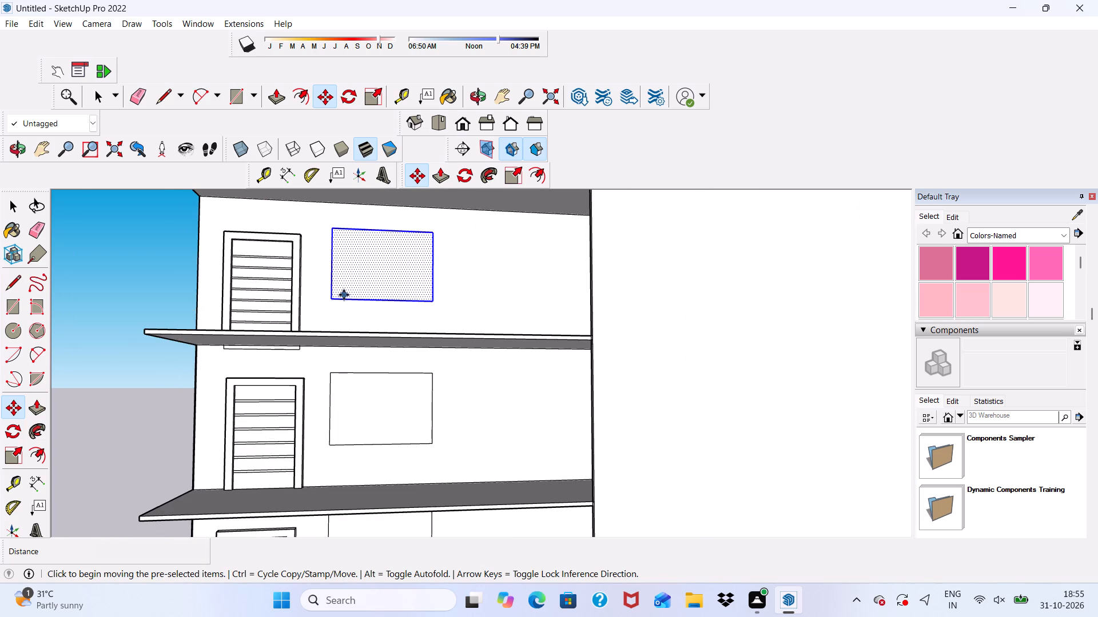
pyautogui.click(333, 302)
pyautogui.scroll(-4, 343, 285)
pyautogui.scroll(-3, 345, 332)
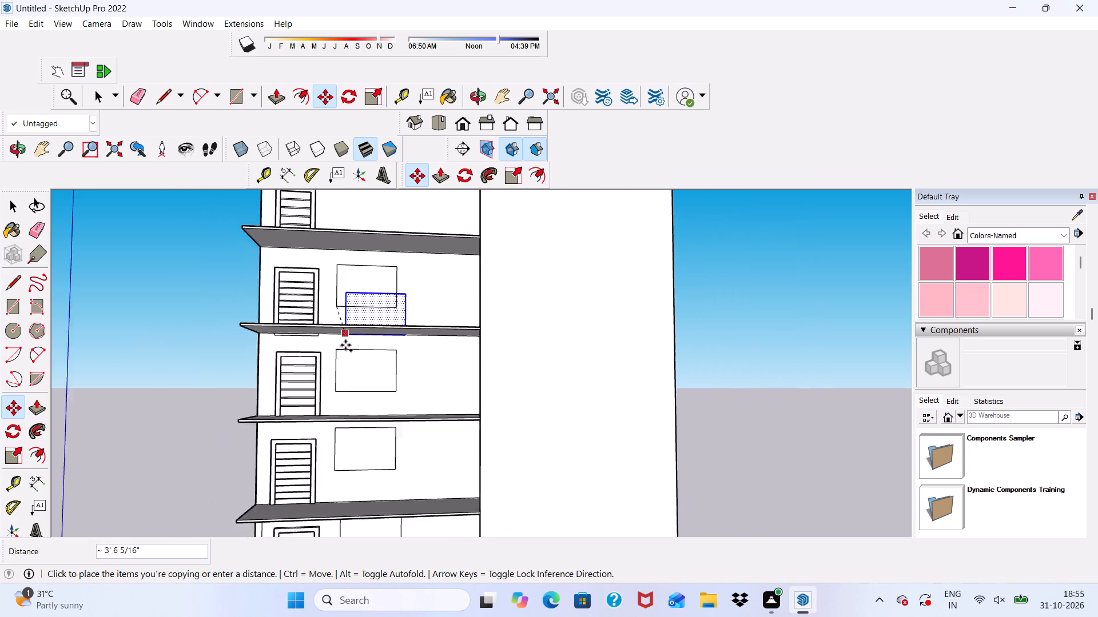
pyautogui.scroll(-2, 345, 345)
pyautogui.scroll(14, 363, 244)
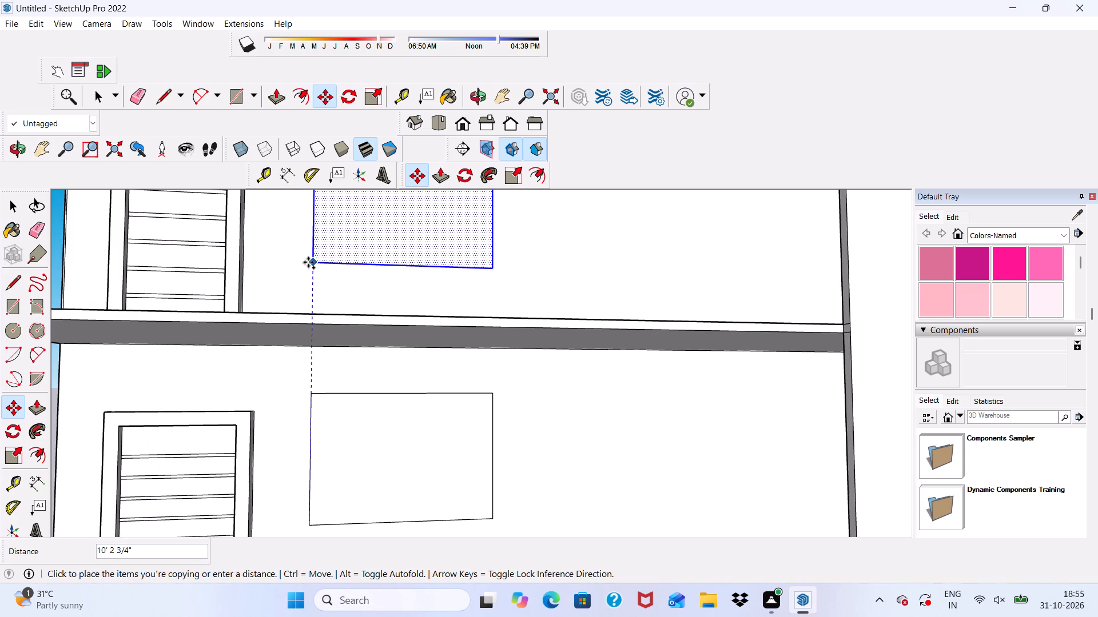
pyautogui.scroll(-14, 308, 261)
pyautogui.scroll(2, 311, 258)
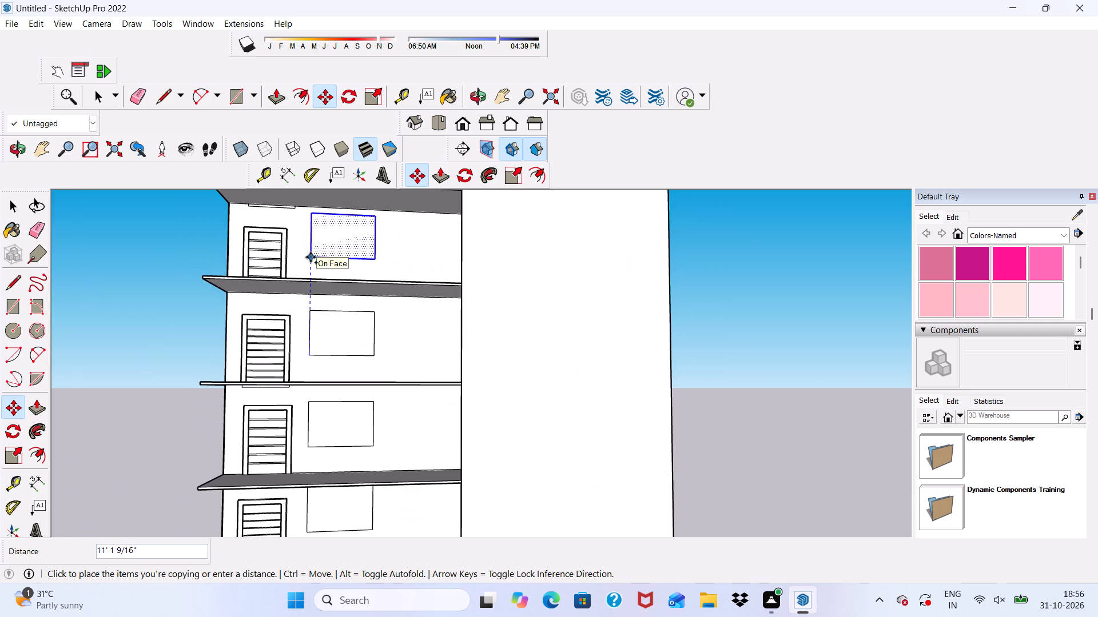
pyautogui.click(311, 257)
# Move the fifth-floor window rectangle down about 1' 2 3/16".
pyautogui.scroll(-6, 311, 257)
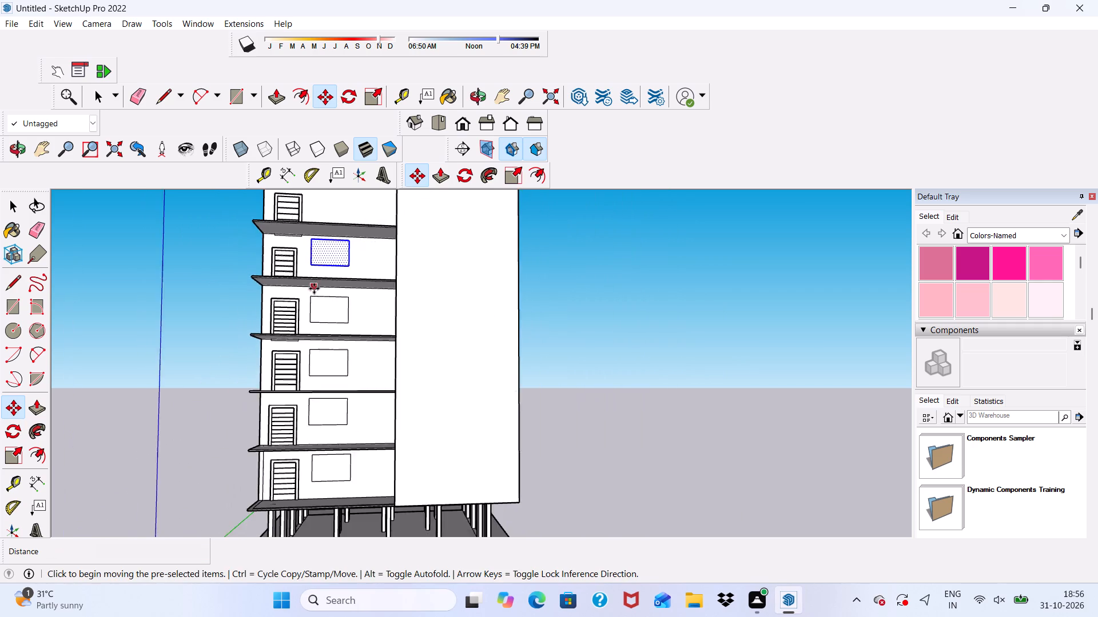
pyautogui.moveTo(315, 288); pyautogui.dragTo(401, 357, button='middle')
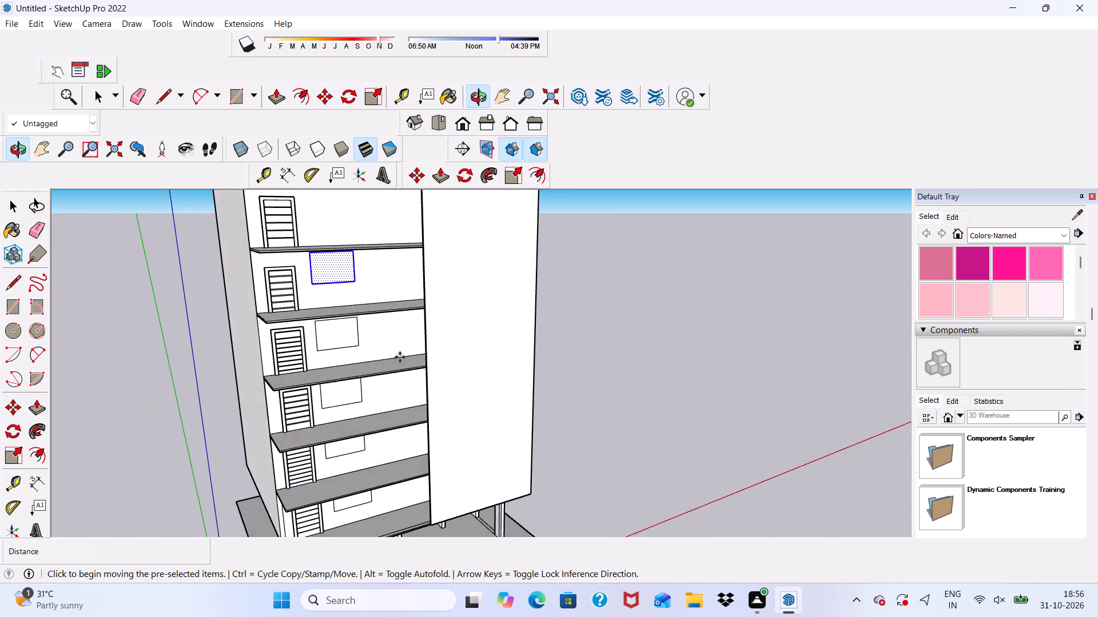
pyautogui.scroll(3, 327, 286)
pyautogui.moveTo(326, 283); pyautogui.dragTo(315, 247, button='middle')
pyautogui.scroll(7, 312, 270)
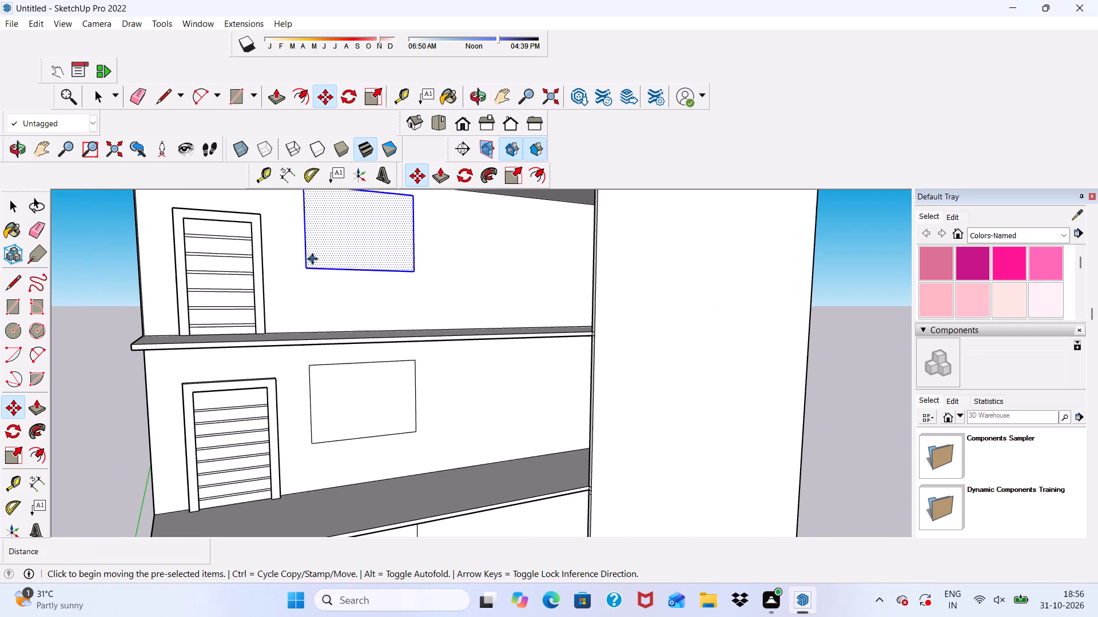
pyautogui.click(310, 270)
pyautogui.click(307, 287)
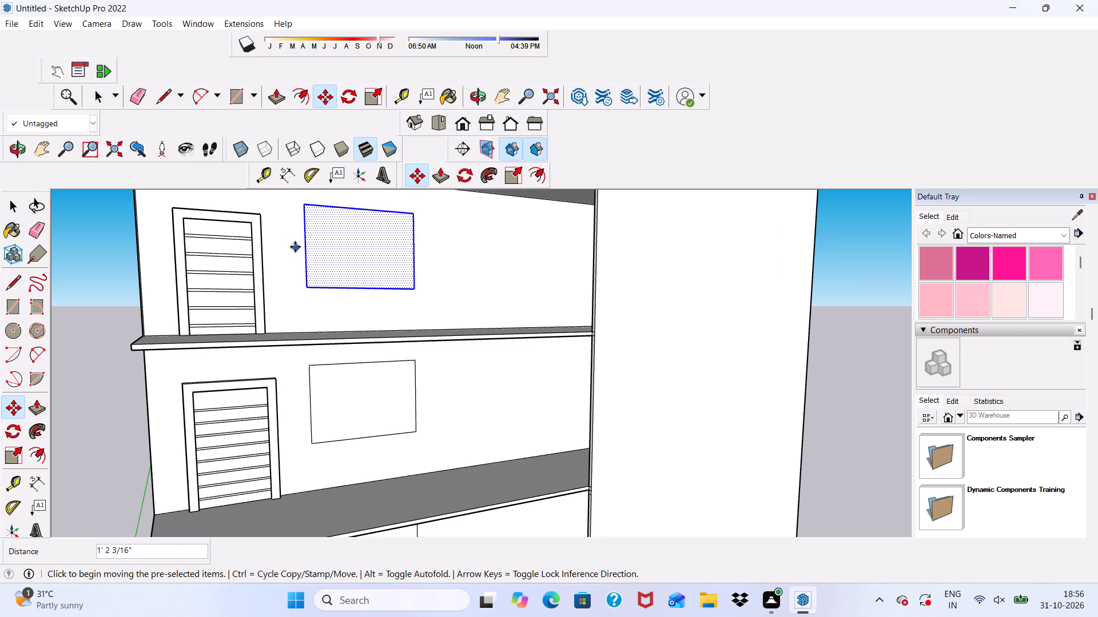
# Copy the fifth-floor window rectangle straight up about 10' 8 7/16" onto the top-floor wall, and clear the selection.
pyautogui.scroll(-5, 295, 247)
pyautogui.moveTo(373, 271); pyautogui.dragTo(282, 303, button='middle')
pyautogui.scroll(4, 291, 280)
pyautogui.click(320, 282)
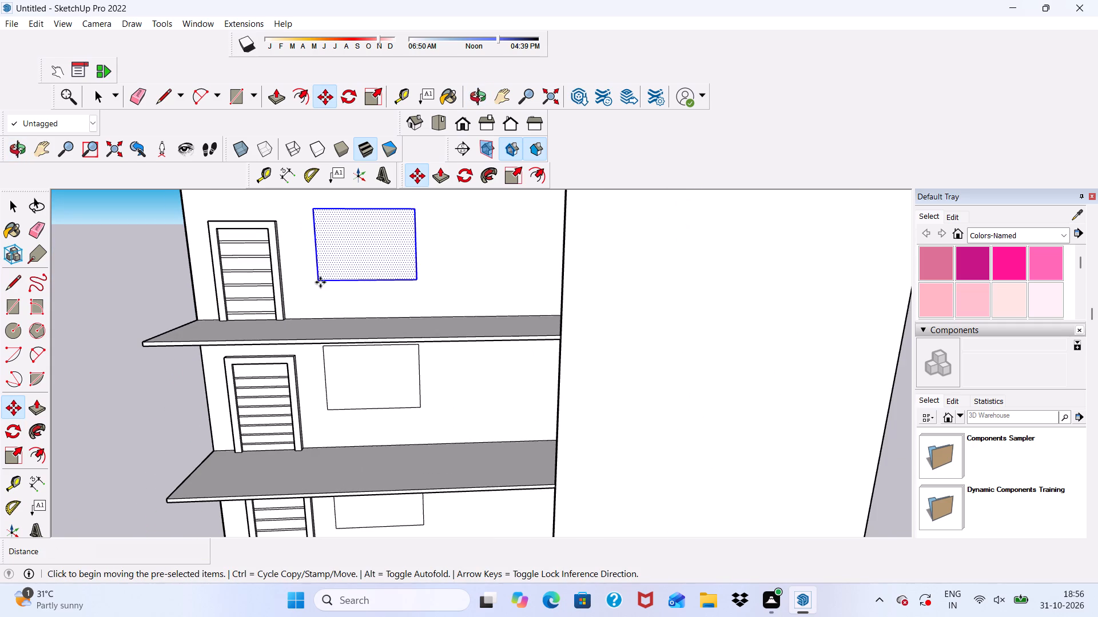
pyautogui.scroll(-11, 321, 262)
pyautogui.scroll(5, 313, 253)
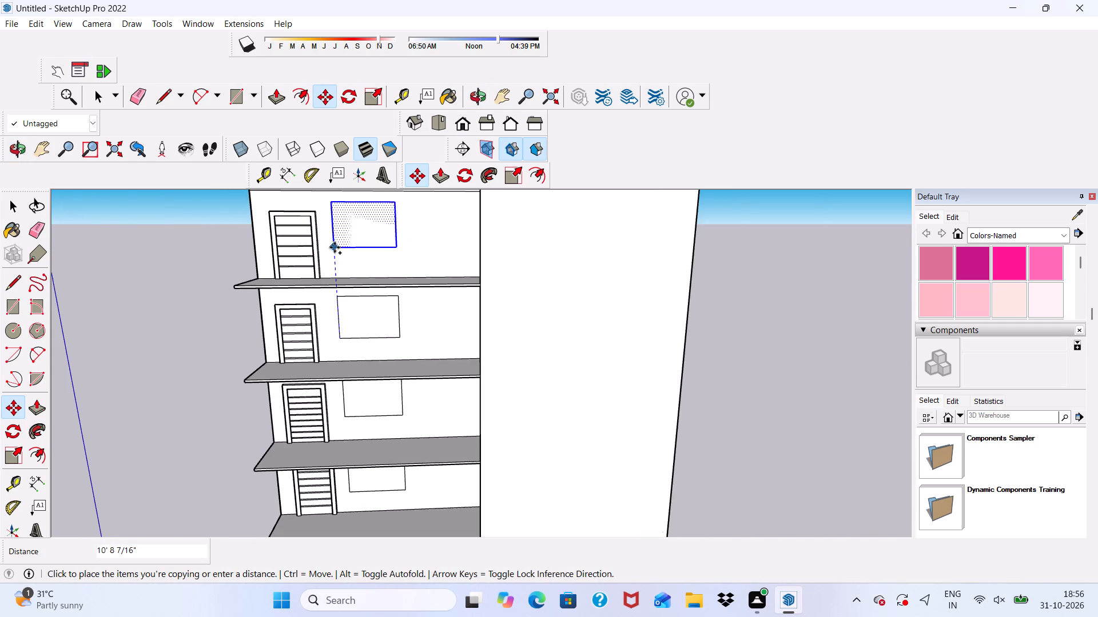
pyautogui.click(335, 247)
pyautogui.scroll(-5, 335, 247)
pyautogui.press('space')
pyautogui.click(209, 262)
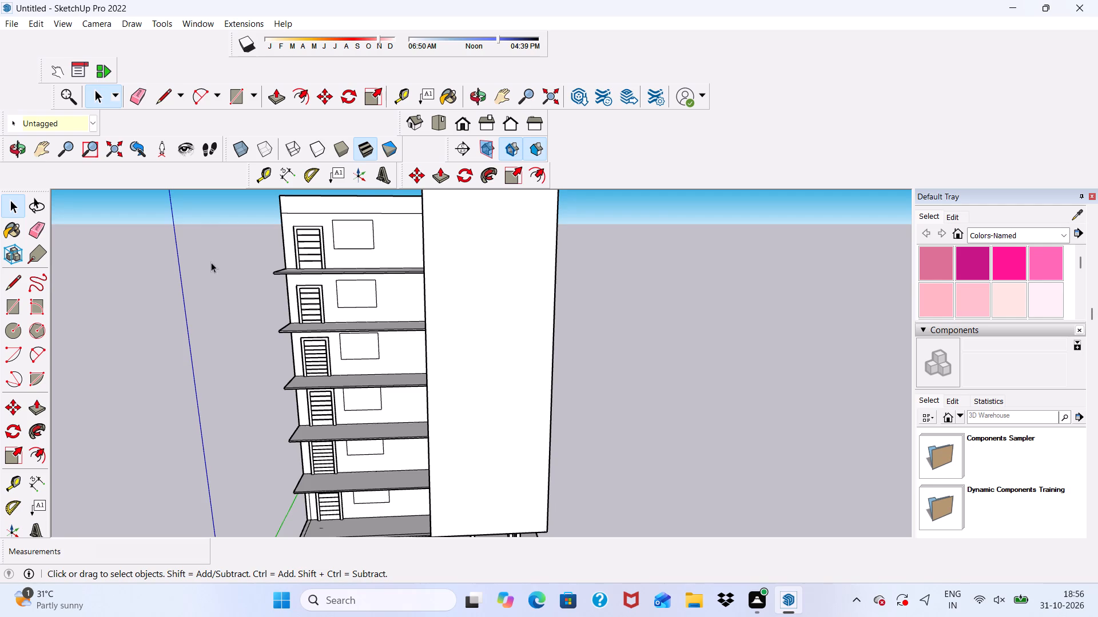
# Offset the top-floor window rectangle 3" inward to form its frame.
pyautogui.scroll(-1, 235, 257)
pyautogui.moveTo(242, 258); pyautogui.dragTo(311, 249, button='middle')
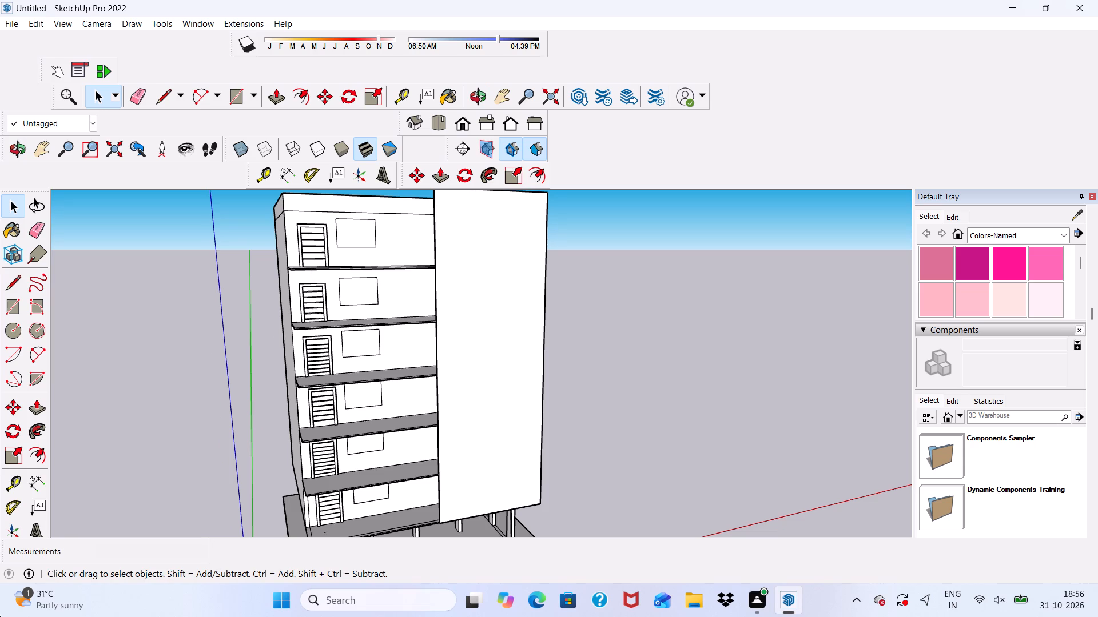
pyautogui.click(537, 167)
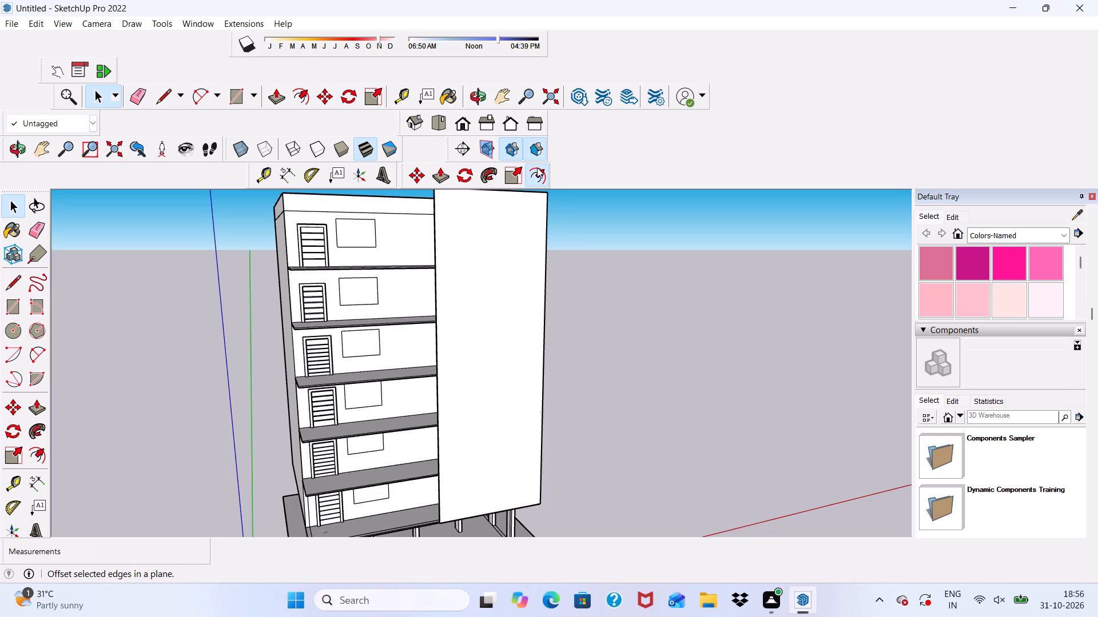
pyautogui.scroll(3, 389, 240)
pyautogui.scroll(5, 328, 237)
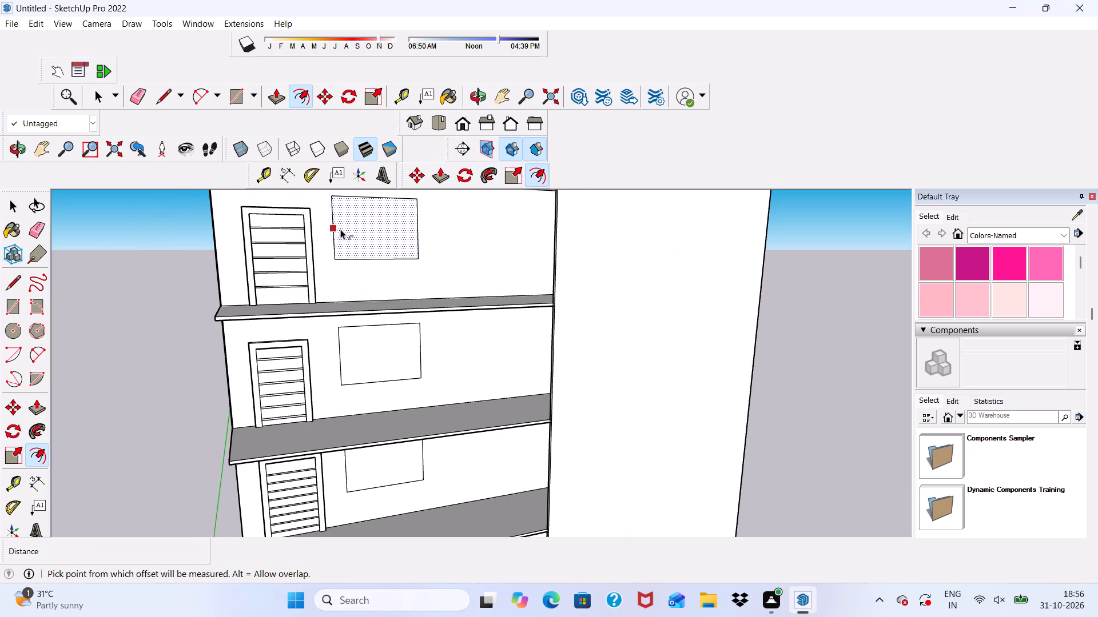
pyautogui.click(340, 229)
pyautogui.press('3')
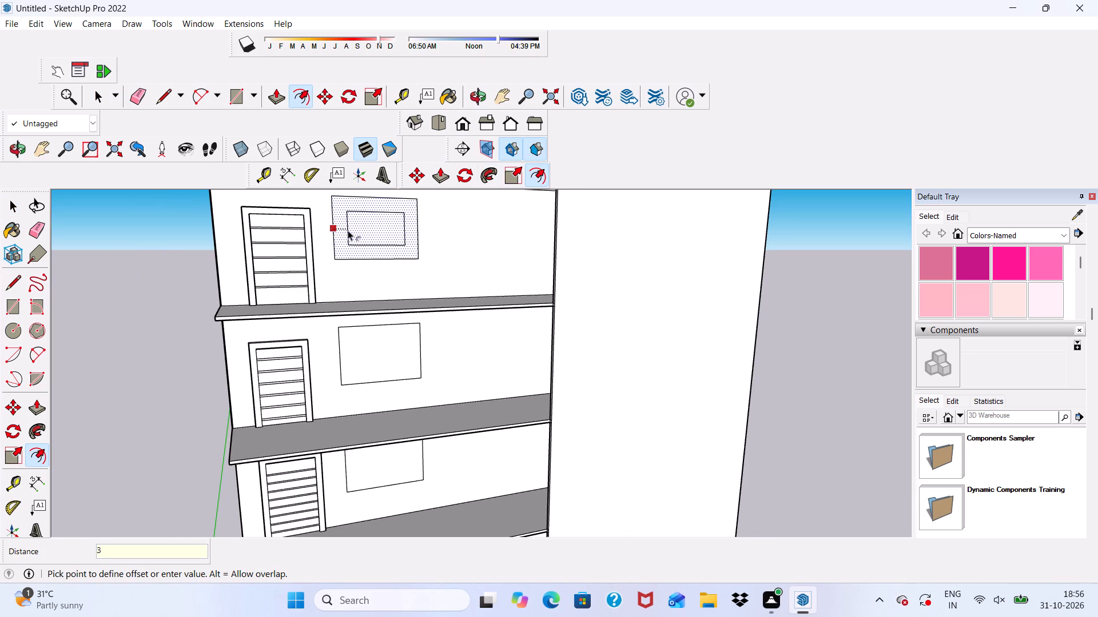
pyautogui.hotkey('shift', '"')
pyautogui.press('Return')
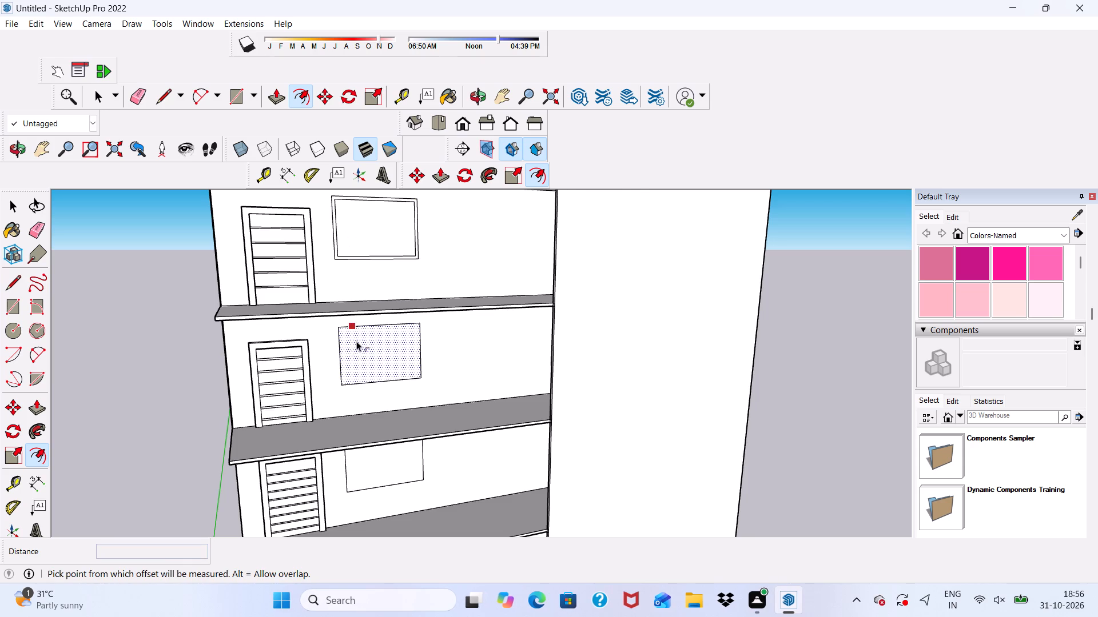
# Offset the fifth-floor window rectangle 3" inward to form its frame.
pyautogui.scroll(5, 357, 351)
pyautogui.click(355, 351)
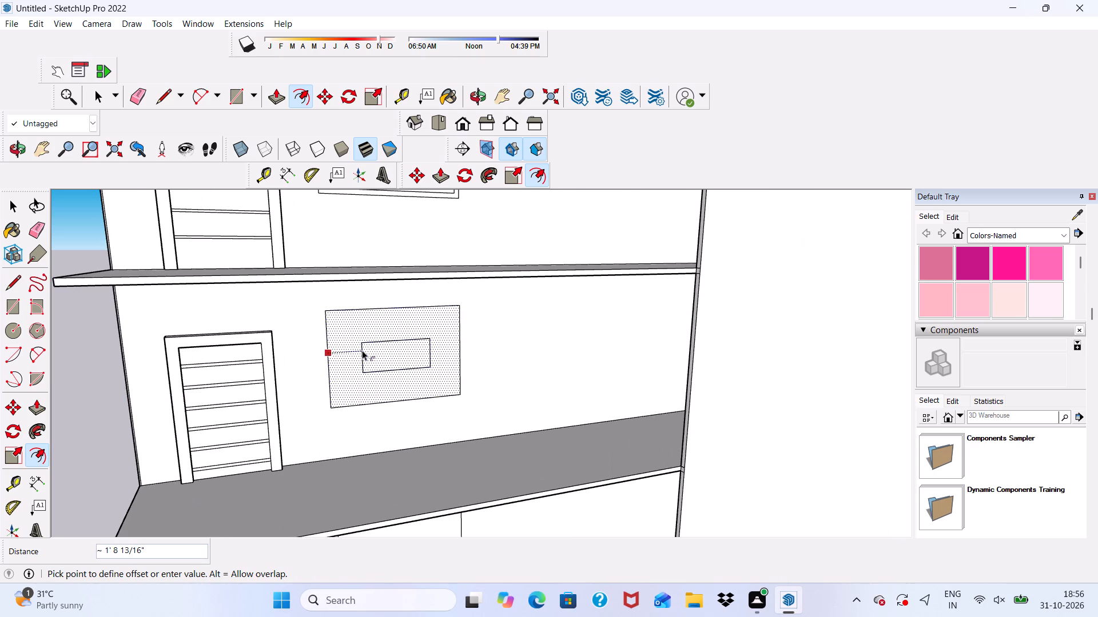
pyautogui.write('3"')
pyautogui.press('Return')
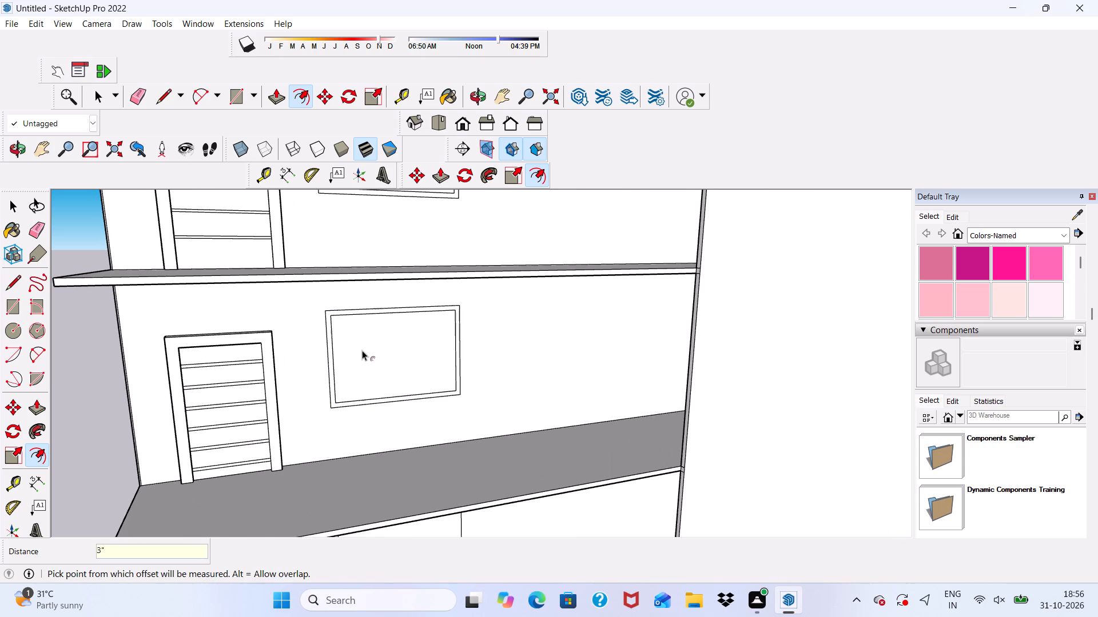
# Offset the fourth-floor window rectangle 3" inward to form its frame.
pyautogui.scroll(-6, 250, 167)
pyautogui.scroll(-5, 412, 243)
pyautogui.scroll(6, 379, 390)
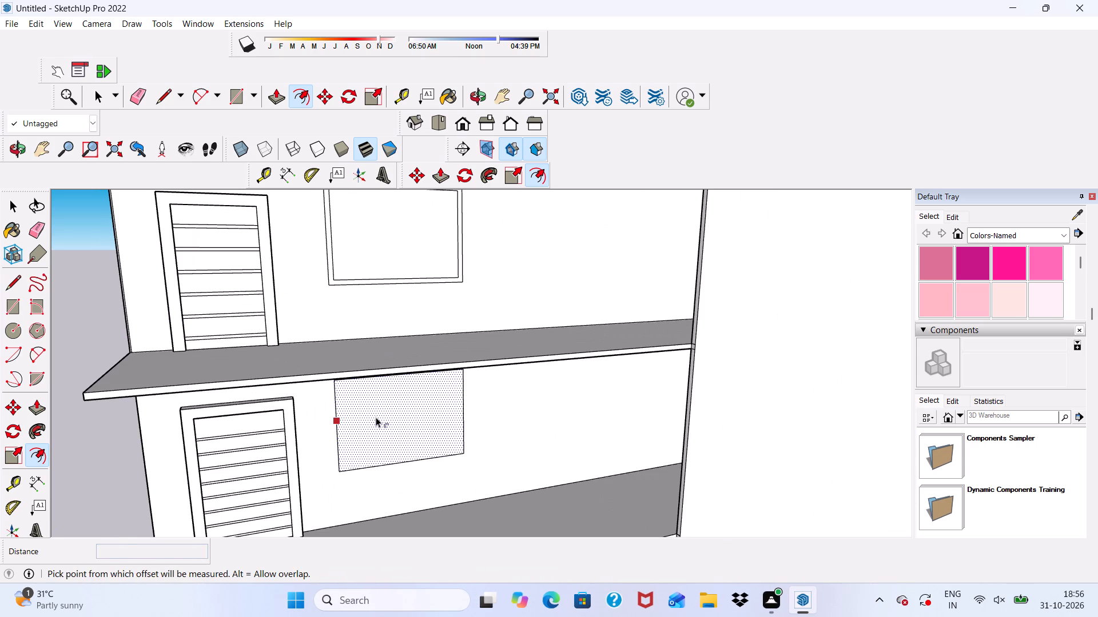
pyautogui.click(376, 417)
pyautogui.scroll(2, 360, 417)
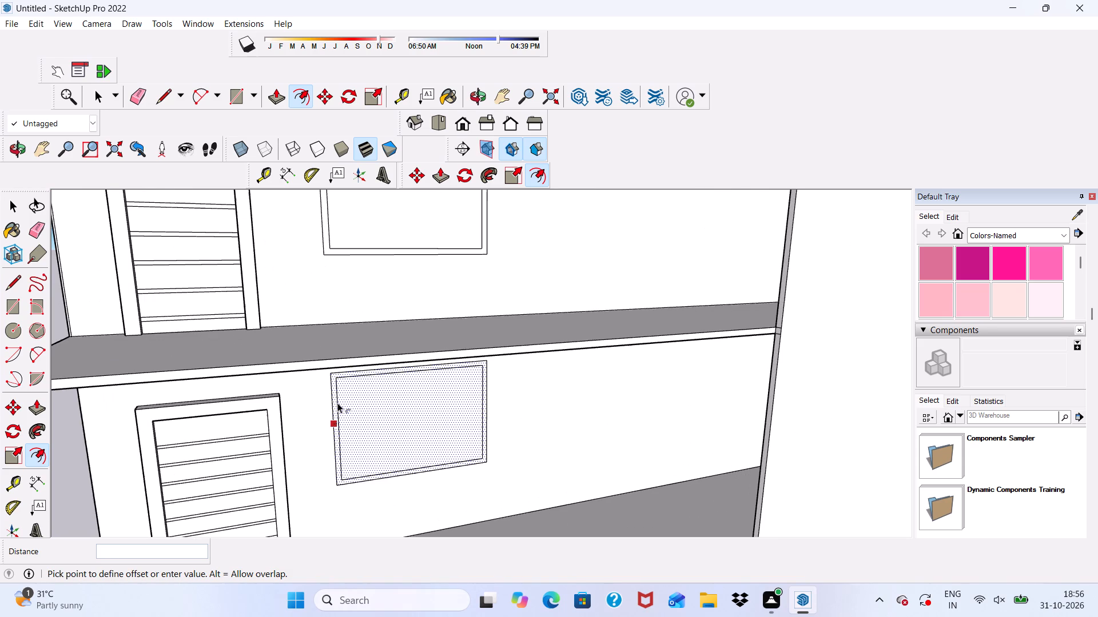
pyautogui.press('3')
pyautogui.hotkey('shift', '"')
pyautogui.press('Return')
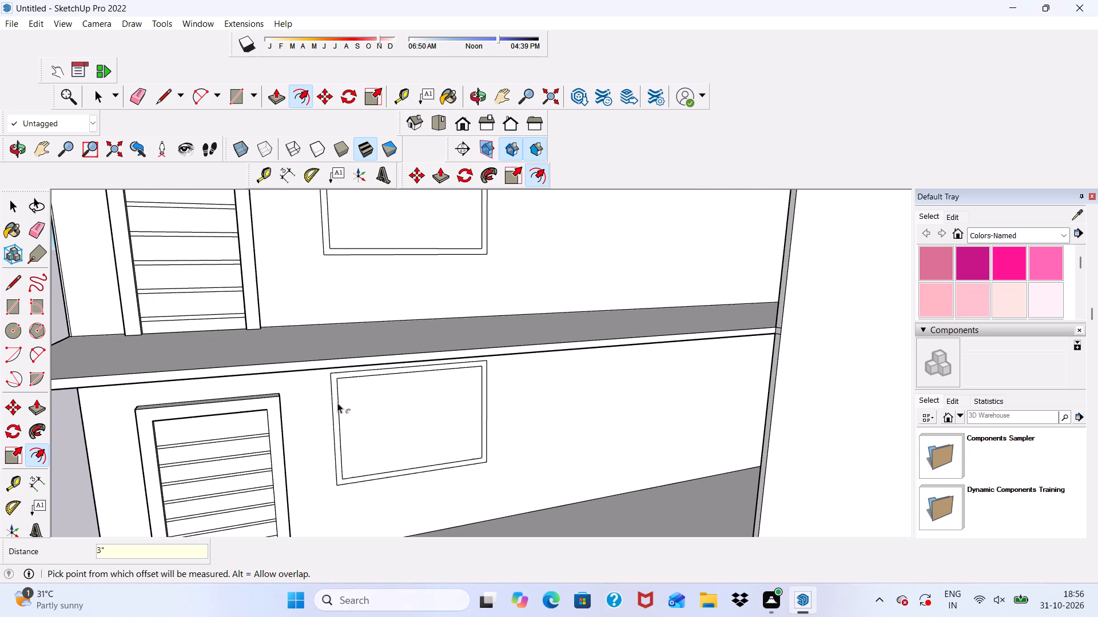
# Offset the third-floor window rectangle 3" inward to form its frame.
pyautogui.scroll(-1, 387, 268)
pyautogui.scroll(-13, 428, 316)
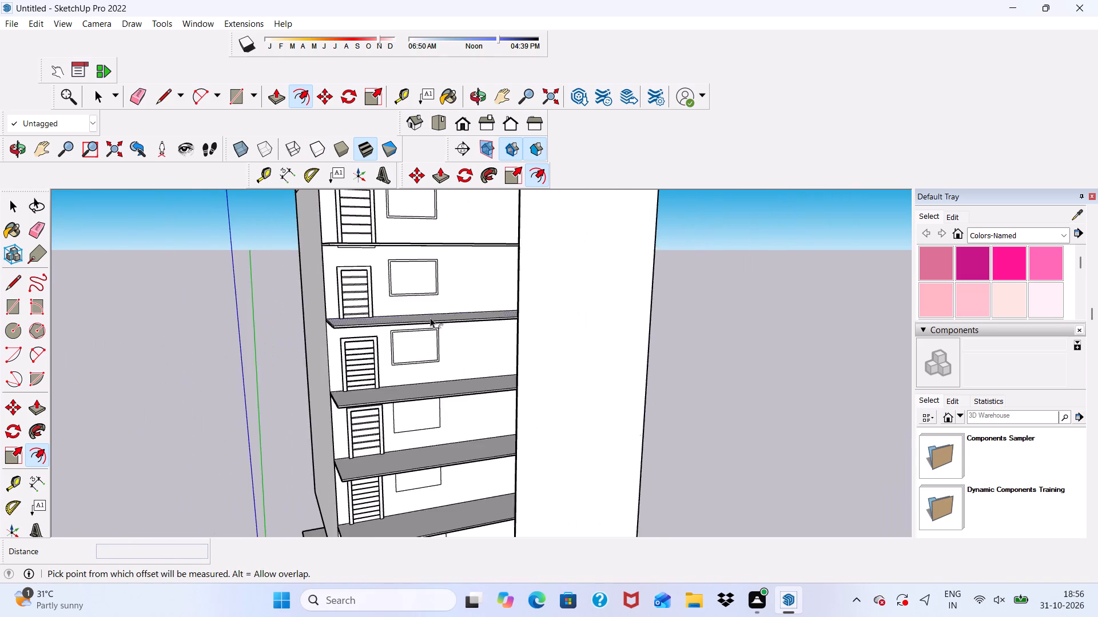
pyautogui.scroll(6, 432, 367)
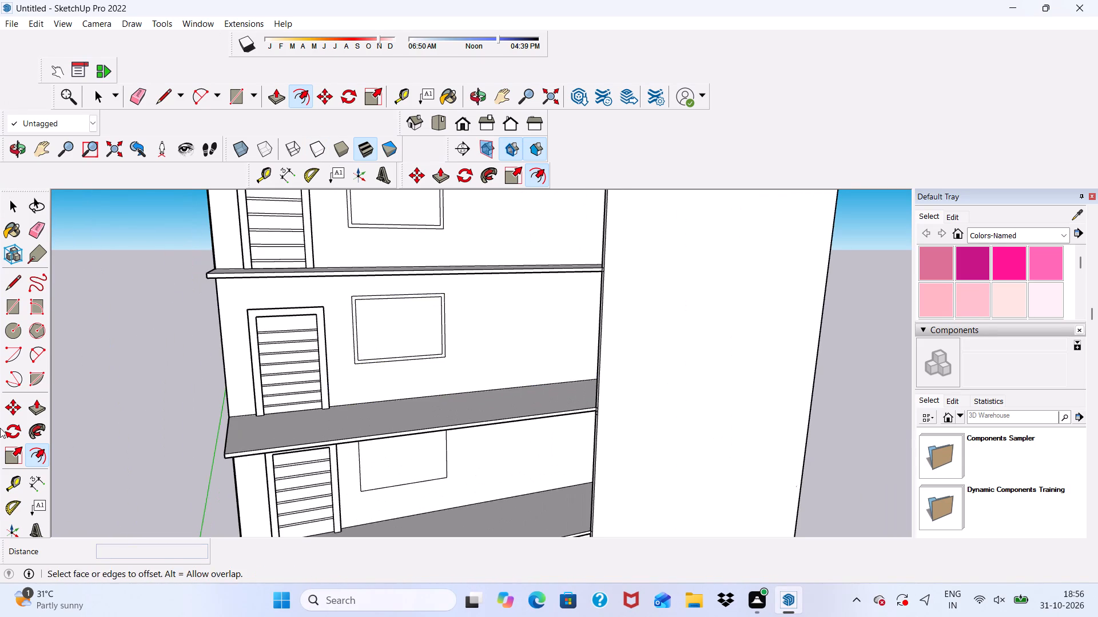
pyautogui.scroll(-2, 55, 470)
pyautogui.scroll(-3, 170, 422)
pyautogui.scroll(5, 285, 446)
pyautogui.scroll(-3, 285, 446)
pyautogui.moveTo(298, 454); pyautogui.dragTo(296, 442, button='middle')
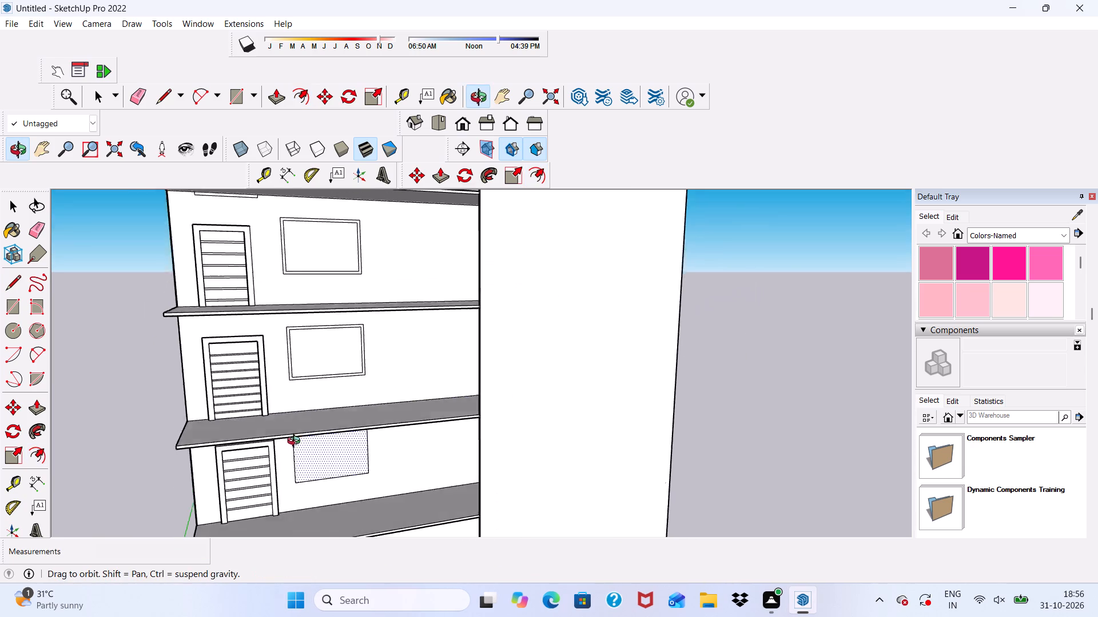
pyautogui.moveTo(296, 442); pyautogui.dragTo(290, 401, button='middle')
pyautogui.scroll(8, 300, 436)
pyautogui.click(300, 436)
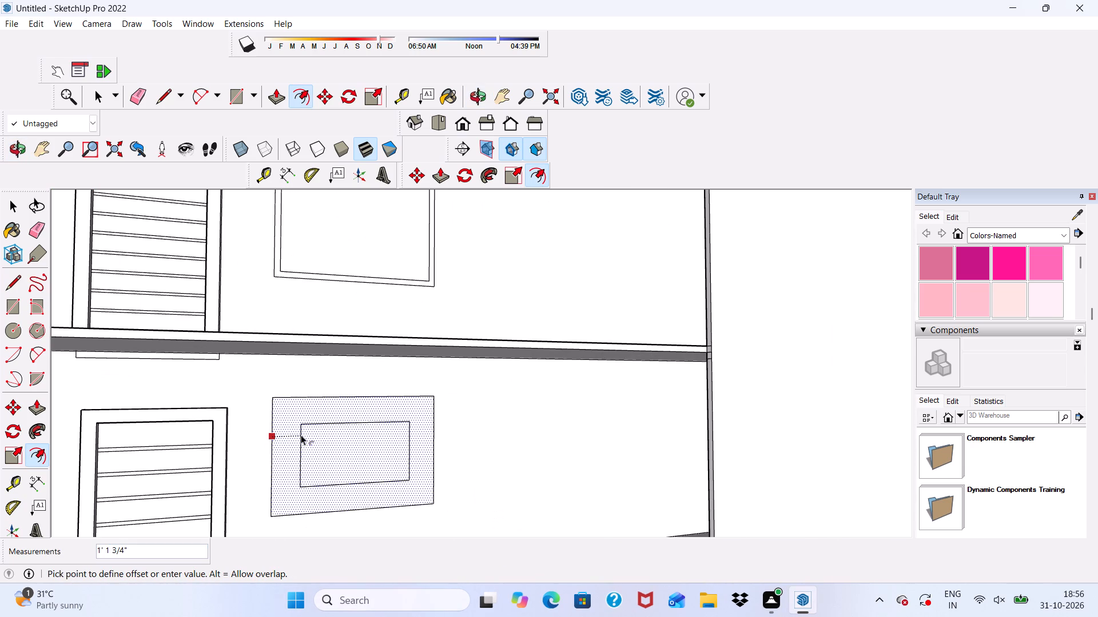
pyautogui.press('3')
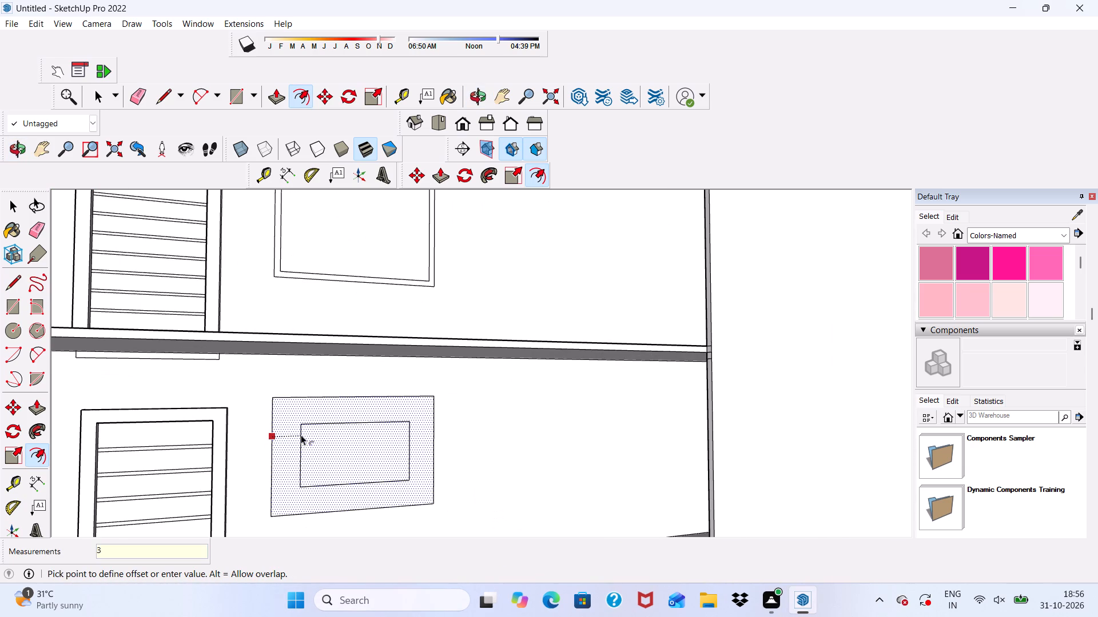
pyautogui.hotkey('shift', '"')
pyautogui.press('Return')
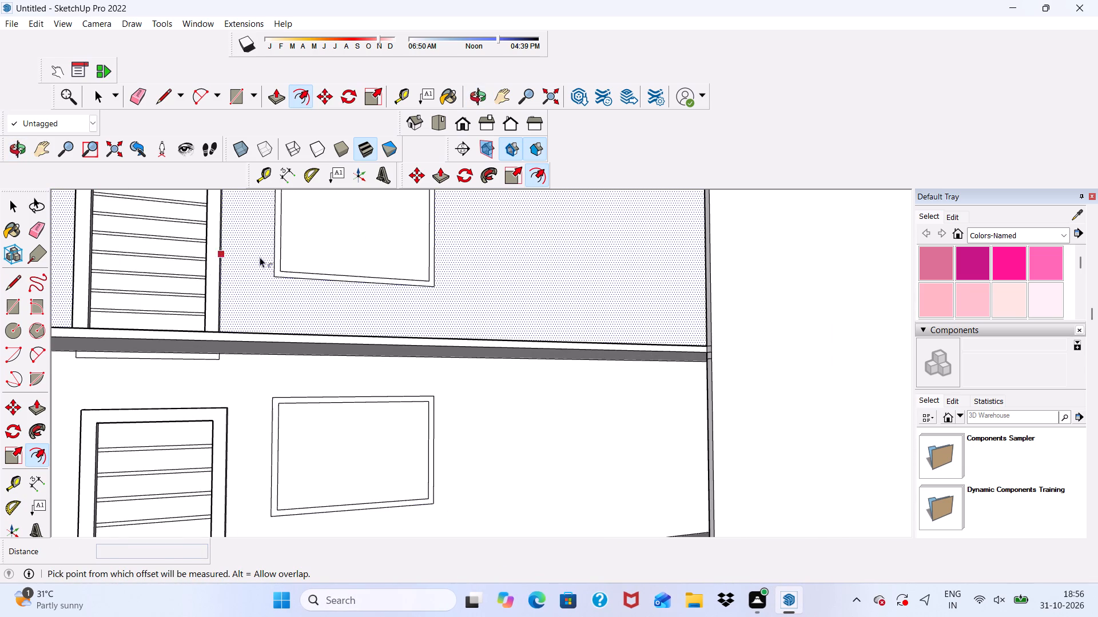
# Offset the second-floor window rectangle 3" inward to form its frame.
pyautogui.scroll(-14, 248, 338)
pyautogui.scroll(5, 368, 404)
pyautogui.scroll(1, 256, 414)
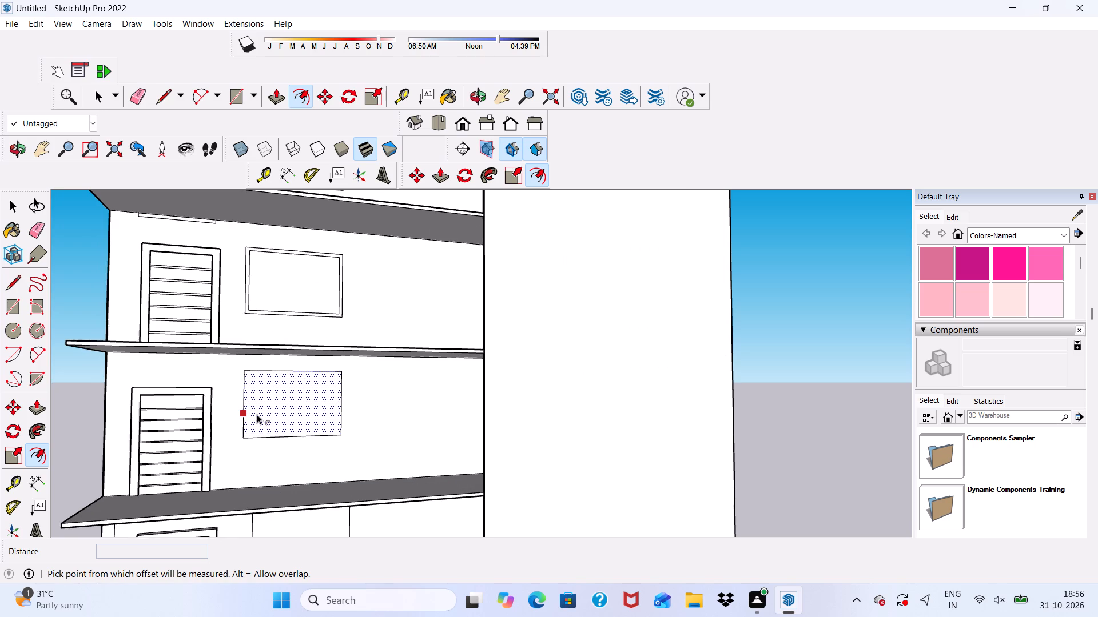
pyautogui.click(257, 413)
pyautogui.press('3')
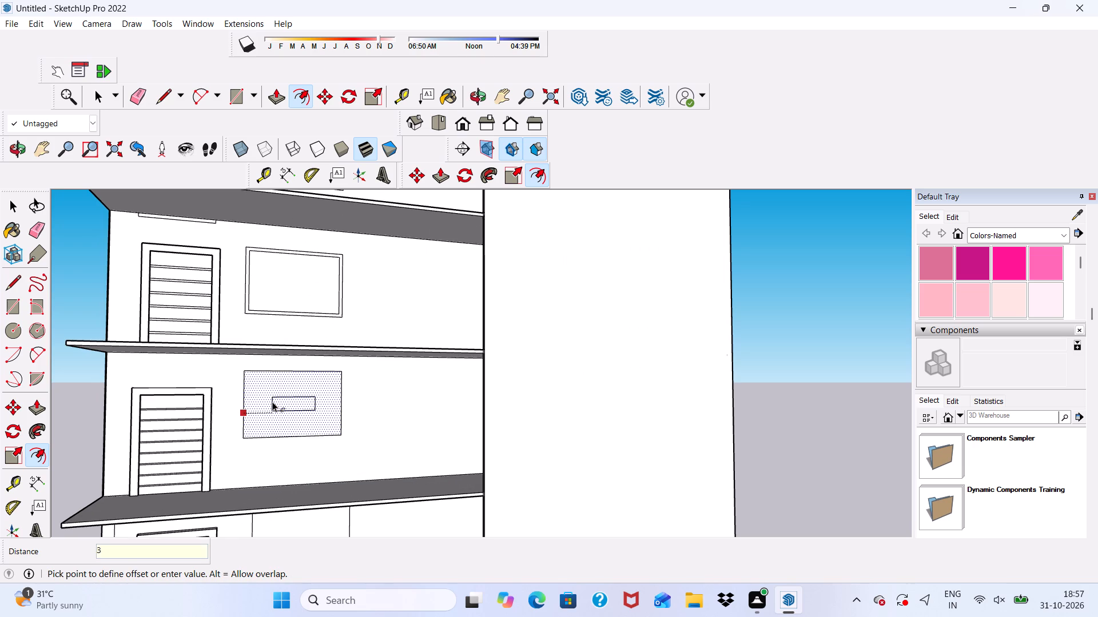
pyautogui.hotkey('shift', '"')
pyautogui.press('Return')
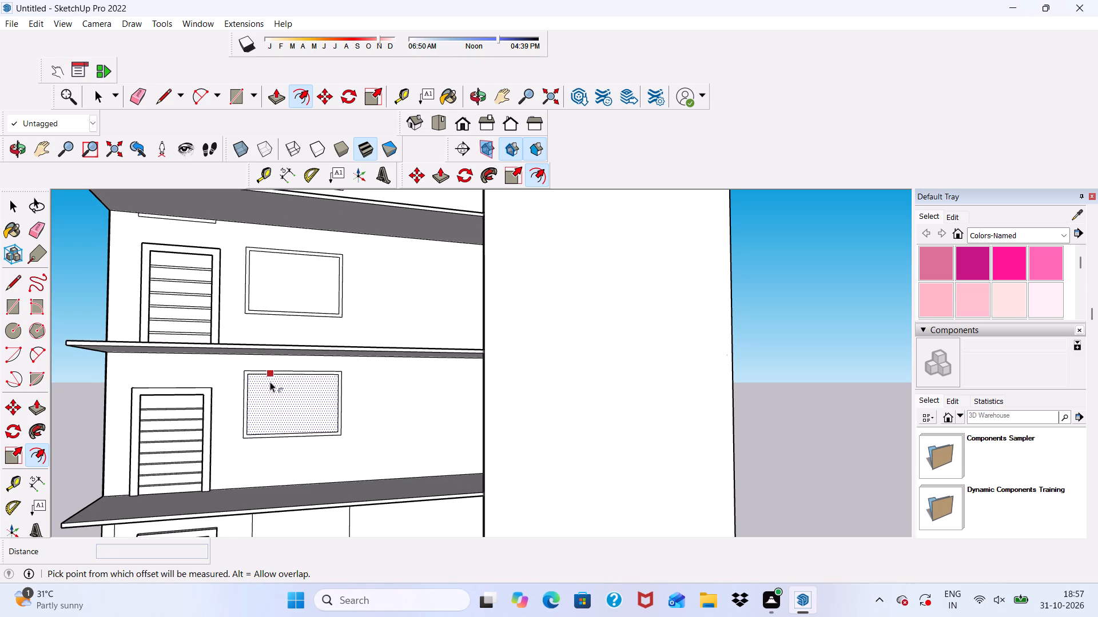
# Offset the lowest-floor window rectangle 3" inward to form its frame, and clear the selection.
pyautogui.scroll(-6, 270, 382)
pyautogui.scroll(-3, 297, 335)
pyautogui.scroll(11, 280, 440)
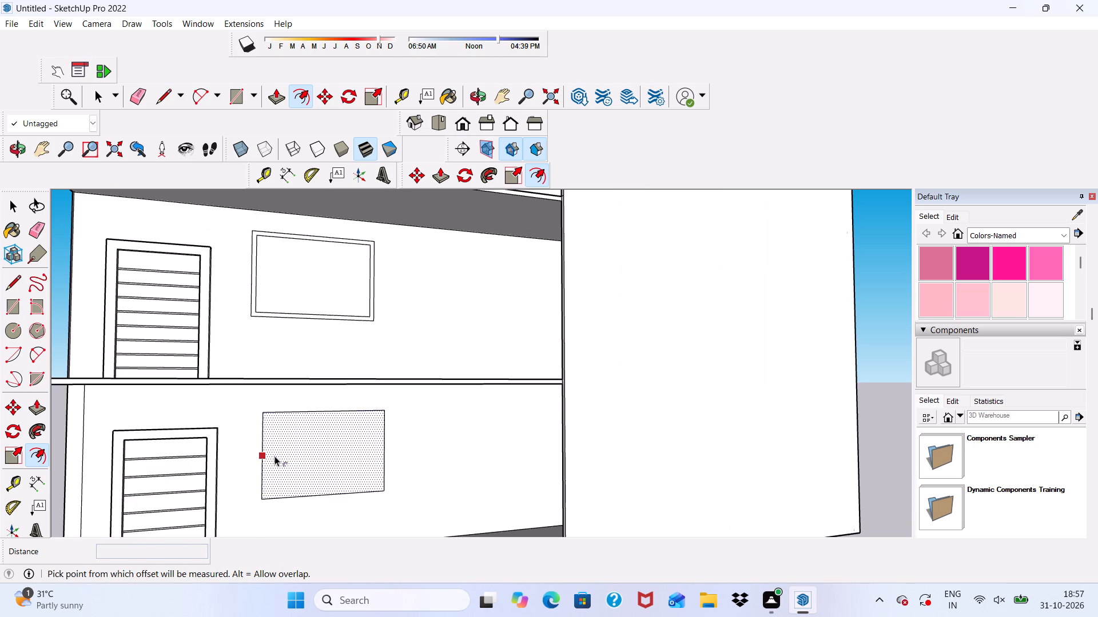
pyautogui.click(274, 456)
pyautogui.press('3')
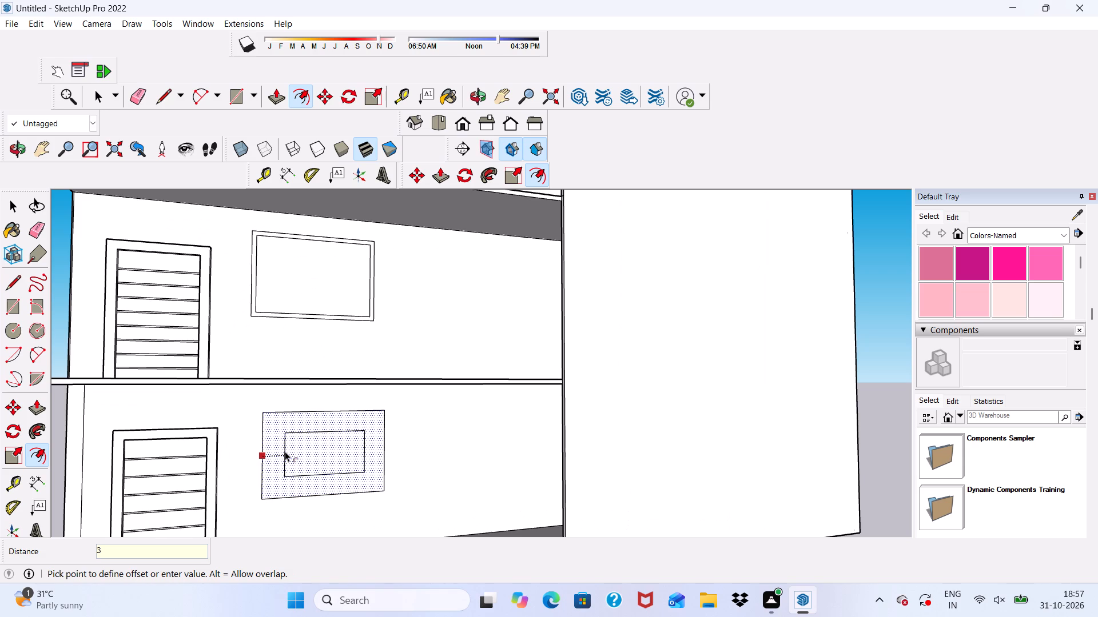
pyautogui.hotkey('shift', '"')
pyautogui.press('Return')
pyautogui.press('space')
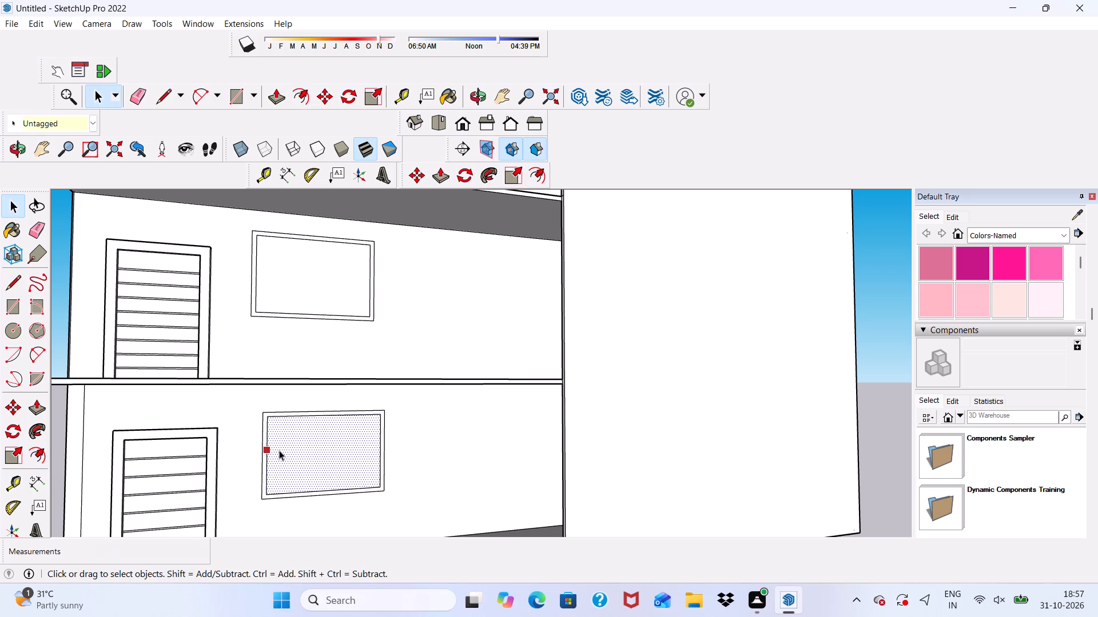
pyautogui.scroll(-4, 277, 452)
pyautogui.scroll(-4, 383, 344)
pyautogui.click(713, 376)
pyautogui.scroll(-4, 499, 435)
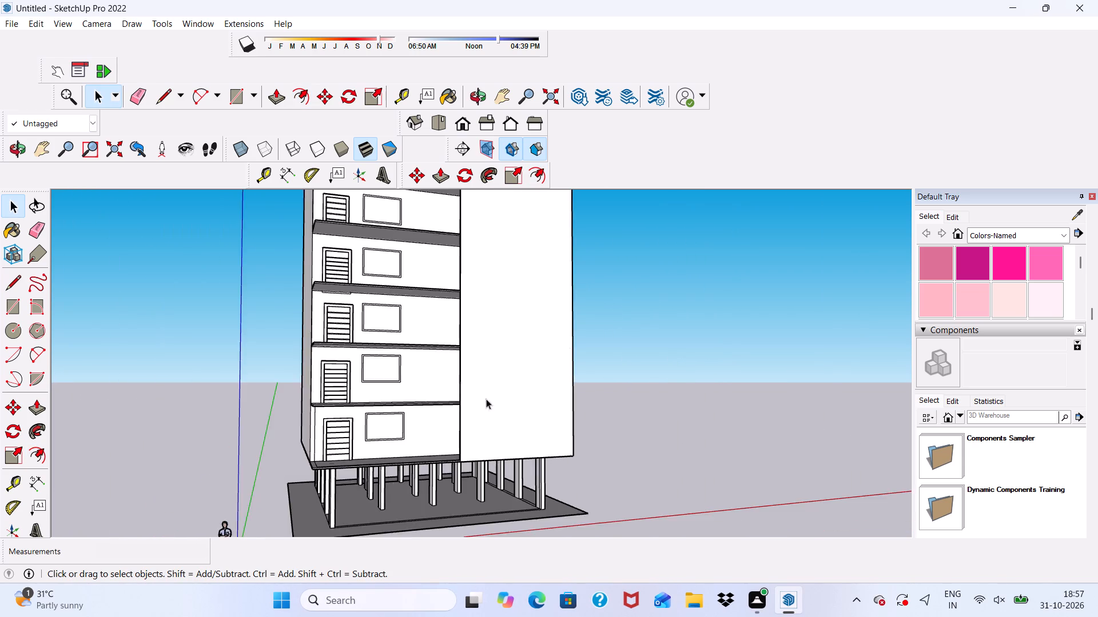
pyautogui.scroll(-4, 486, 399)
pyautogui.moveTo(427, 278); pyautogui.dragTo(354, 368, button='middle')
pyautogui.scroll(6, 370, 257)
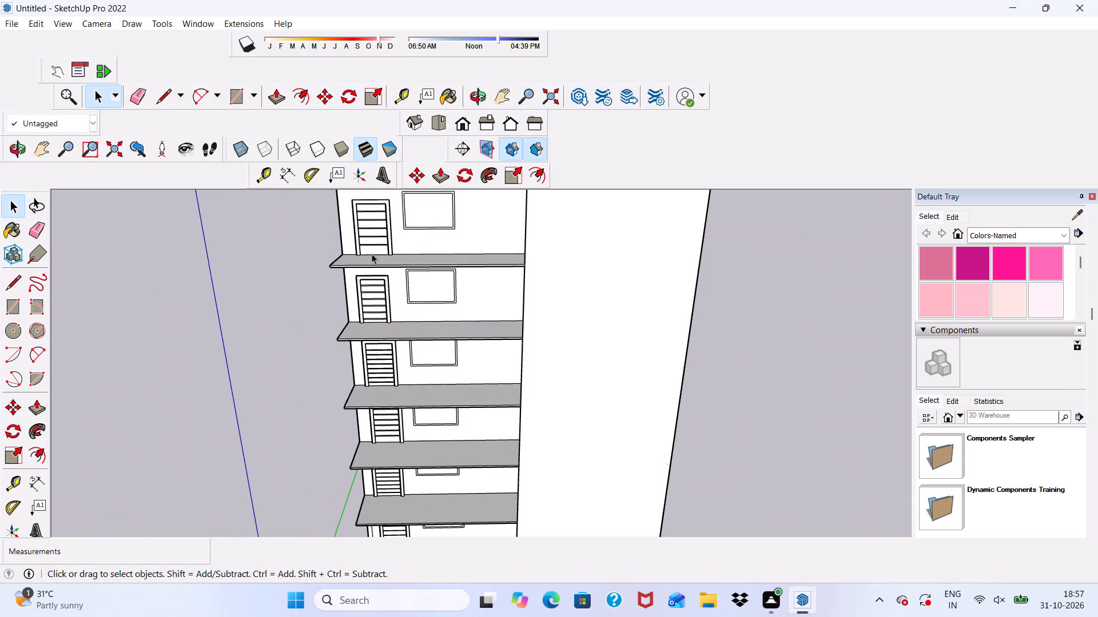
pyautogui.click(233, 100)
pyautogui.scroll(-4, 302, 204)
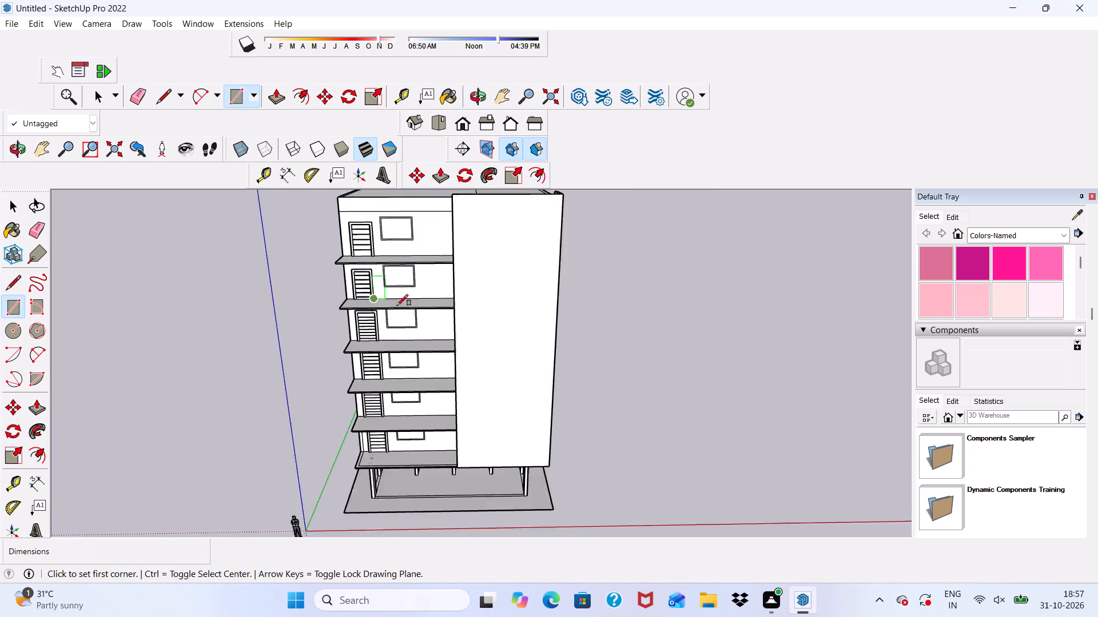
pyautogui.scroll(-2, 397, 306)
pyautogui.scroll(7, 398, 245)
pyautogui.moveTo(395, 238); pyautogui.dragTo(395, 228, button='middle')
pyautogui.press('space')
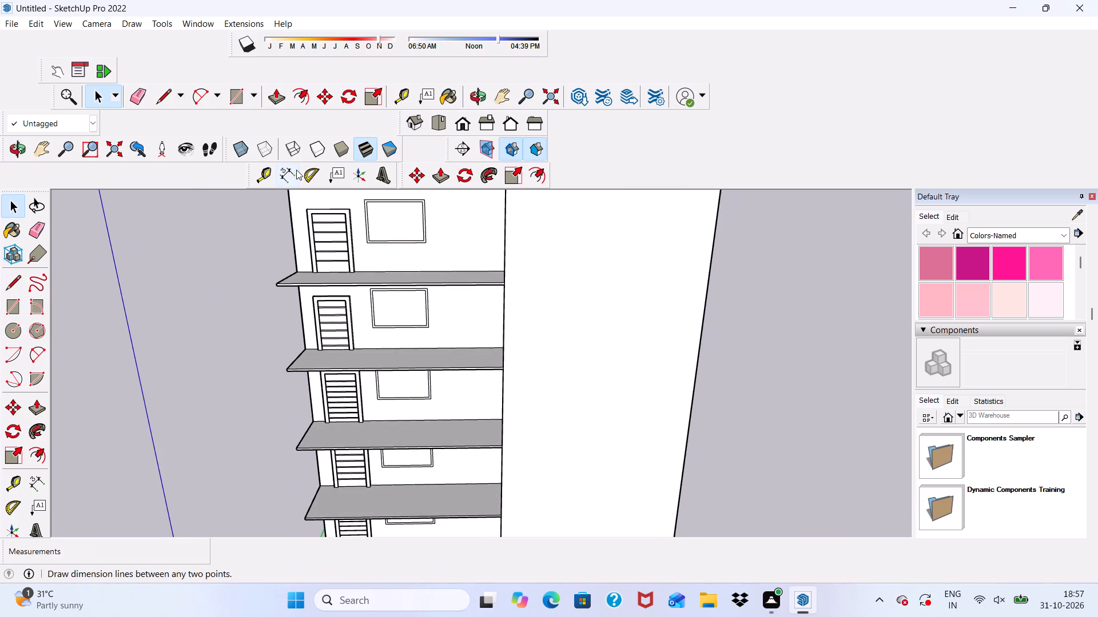
# Place a vertical guide through the top-floor window's midpoint, about 3' 3 13/16" from the inner frame edge nearest the door.
pyautogui.click(261, 169)
pyautogui.moveTo(349, 230); pyautogui.dragTo(418, 251, button='middle')
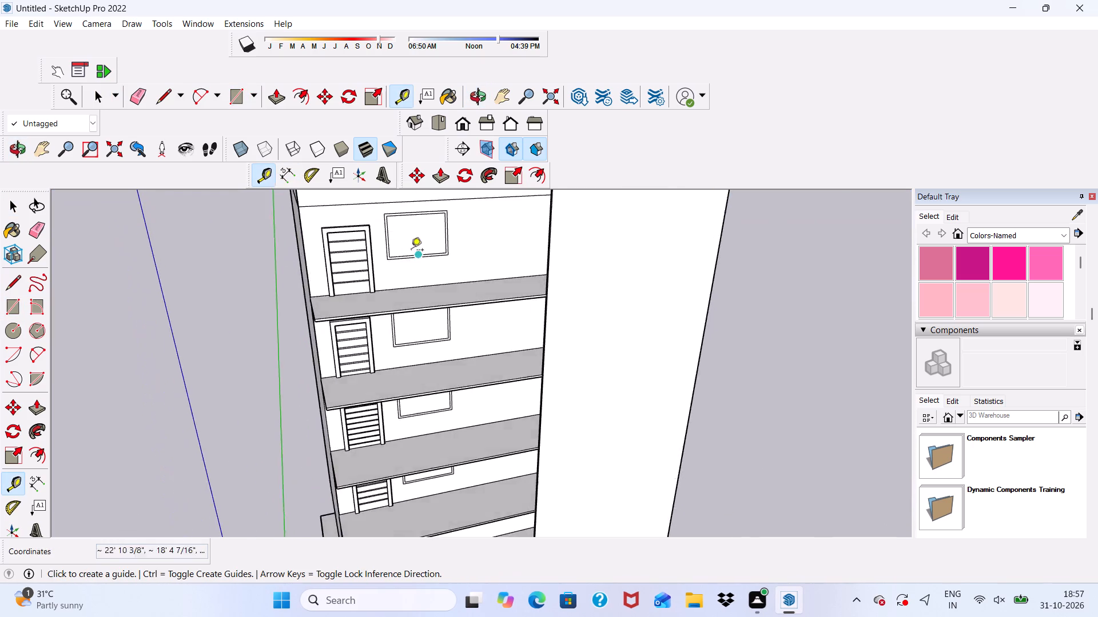
pyautogui.scroll(10, 395, 234)
pyautogui.click(392, 236)
pyautogui.scroll(-5, 399, 249)
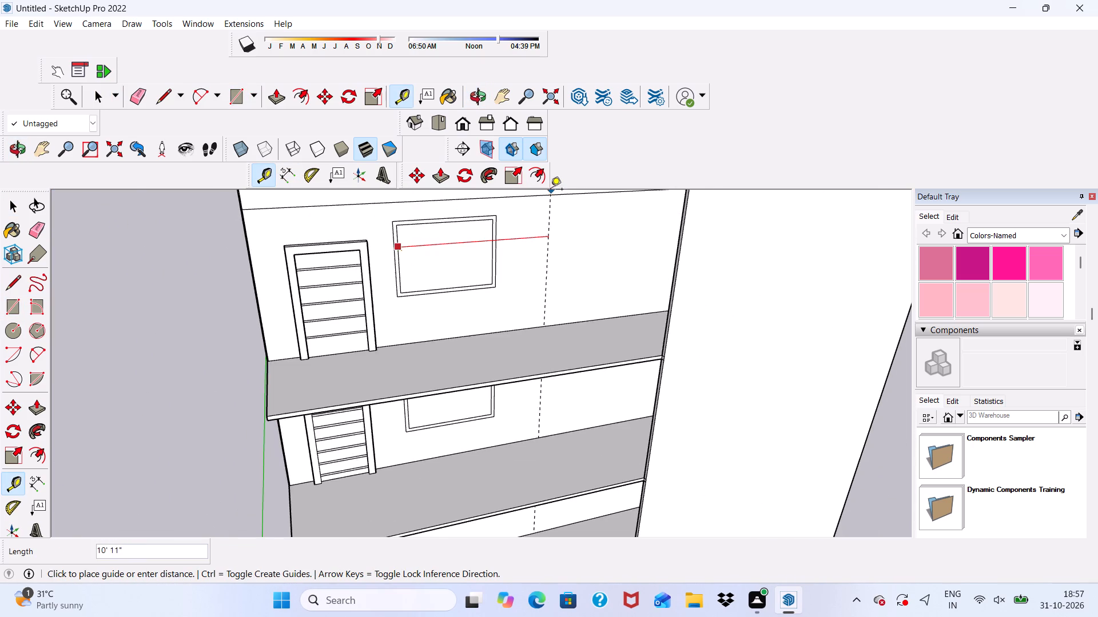
pyautogui.scroll(5, 414, 220)
pyautogui.scroll(2, 462, 227)
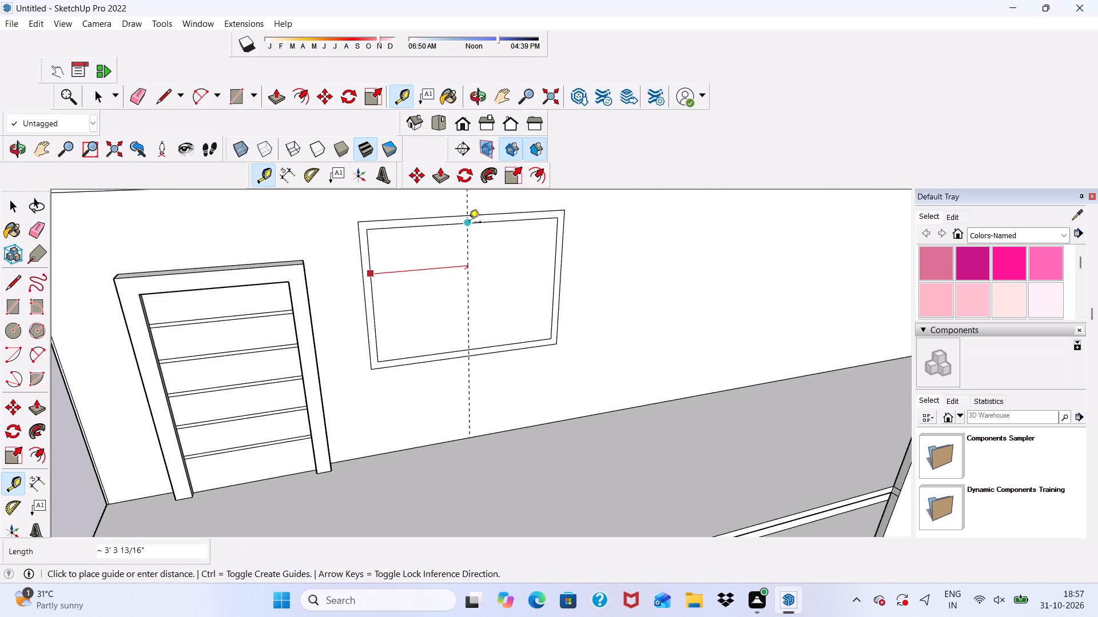
pyautogui.click(469, 223)
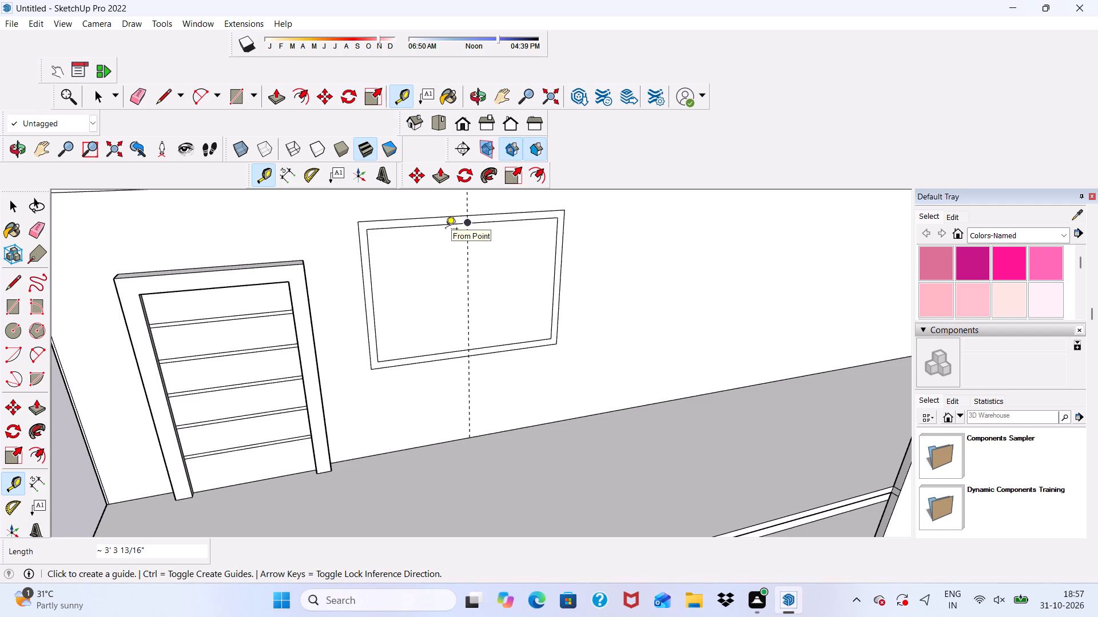
# Place a second vertical guide 3" from the top-floor window's centre guide, on the side away from the door.
pyautogui.scroll(4, 445, 246)
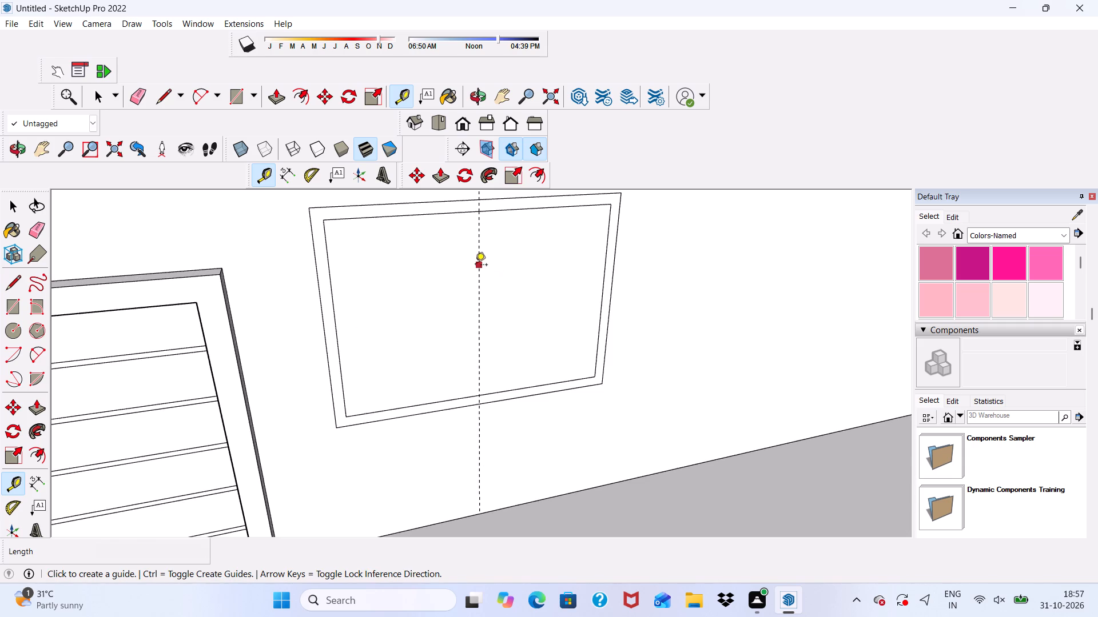
pyautogui.click(480, 274)
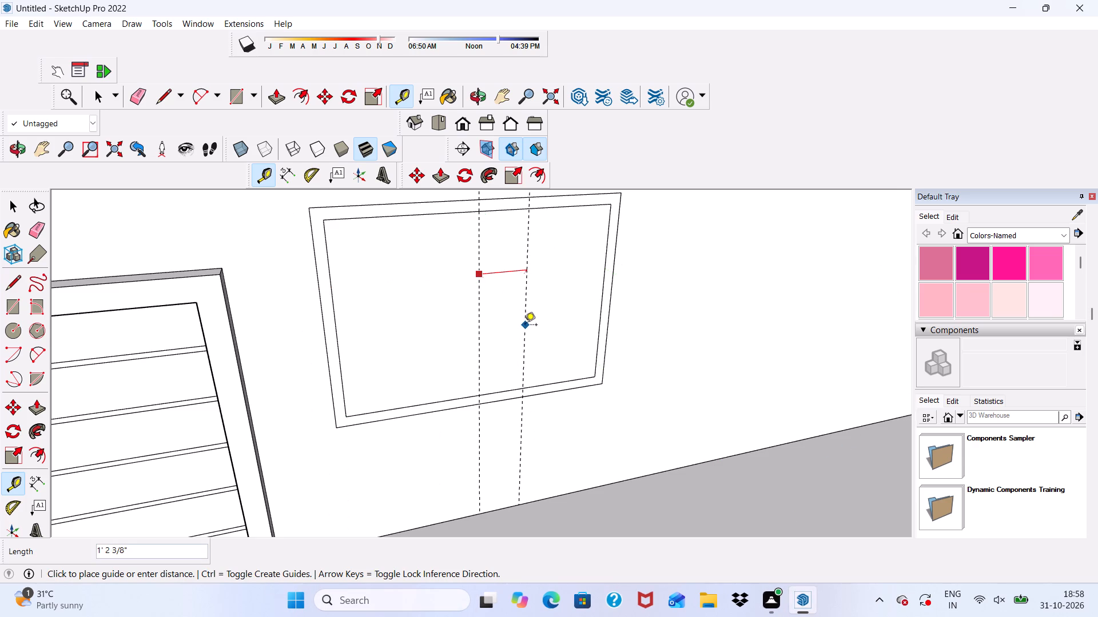
pyautogui.press('3')
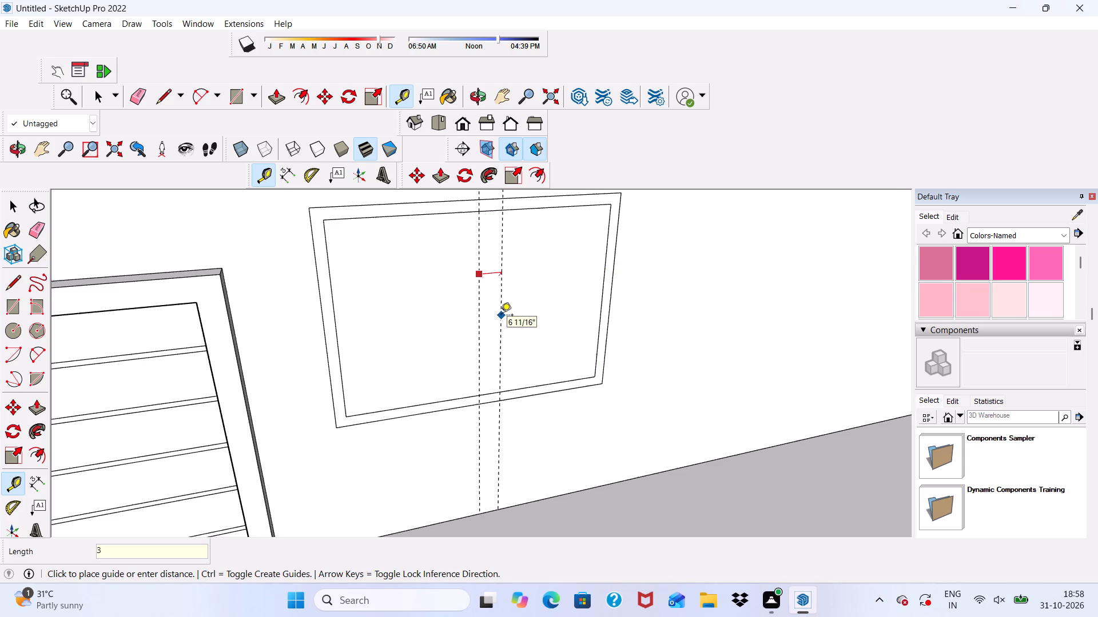
pyautogui.hotkey('shift', '"')
pyautogui.press('Return')
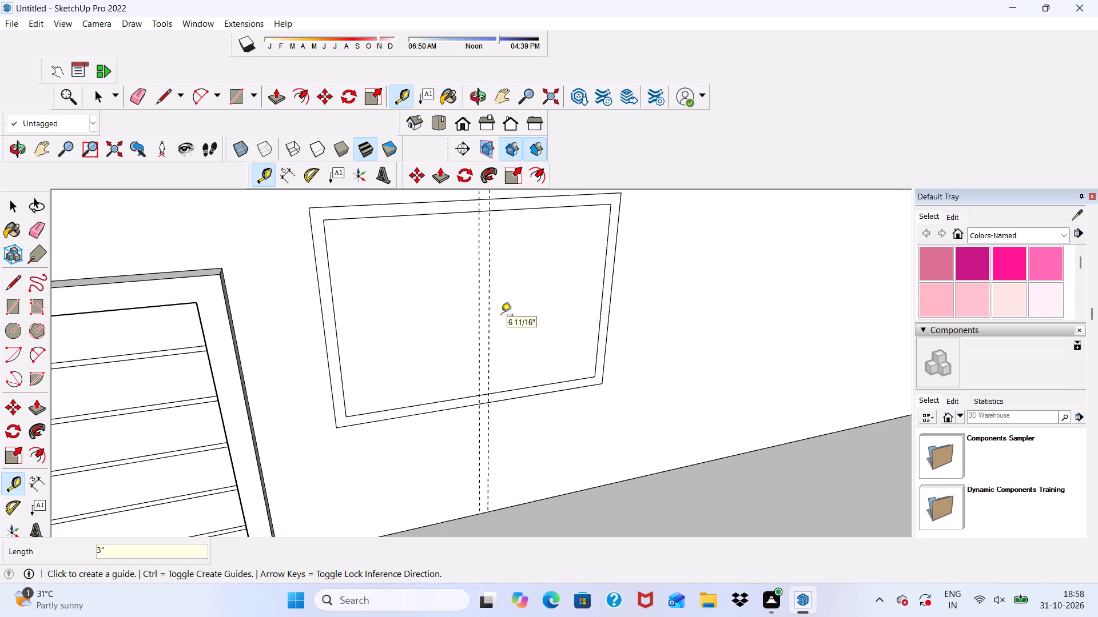
pyautogui.press('space')
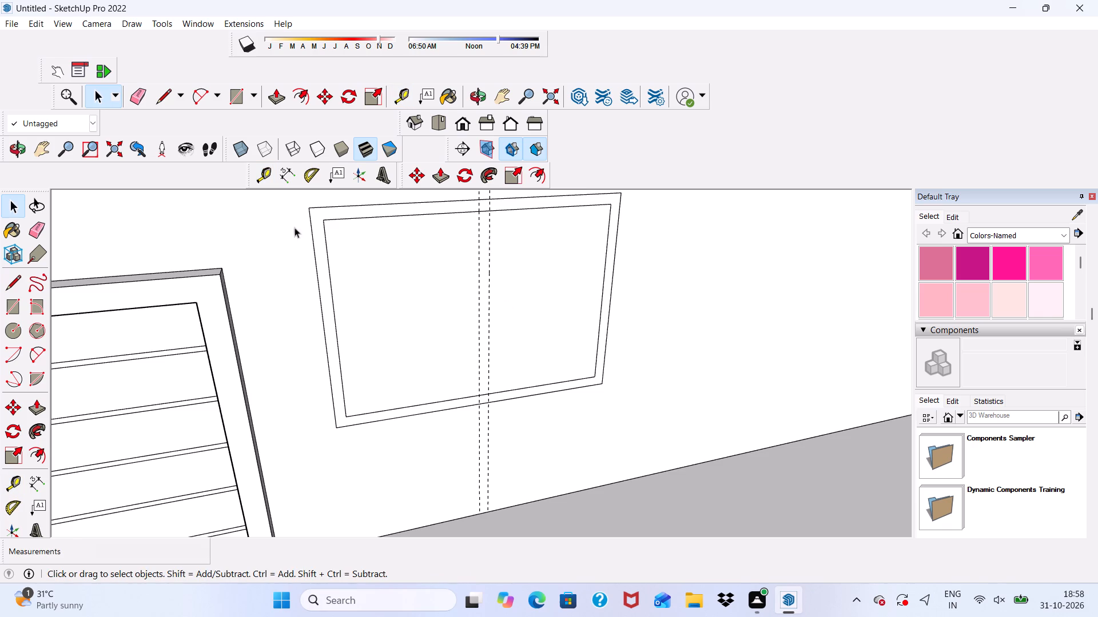
# Draw a 4' 9 11/16" vertical line along the top-floor window's centre guide, from the inner top frame edge to the outer bottom edge.
pyautogui.scroll(1, 181, 85)
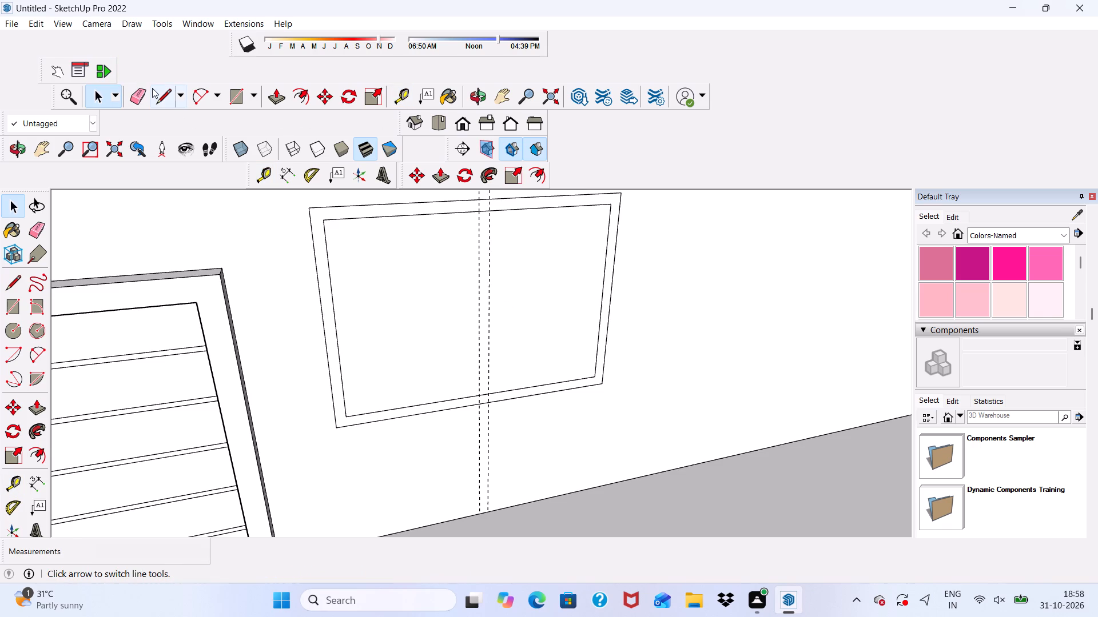
pyautogui.click(166, 91)
pyautogui.scroll(-3, 284, 150)
pyautogui.scroll(-5, 344, 365)
pyautogui.moveTo(583, 394); pyautogui.dragTo(512, 283, button='middle')
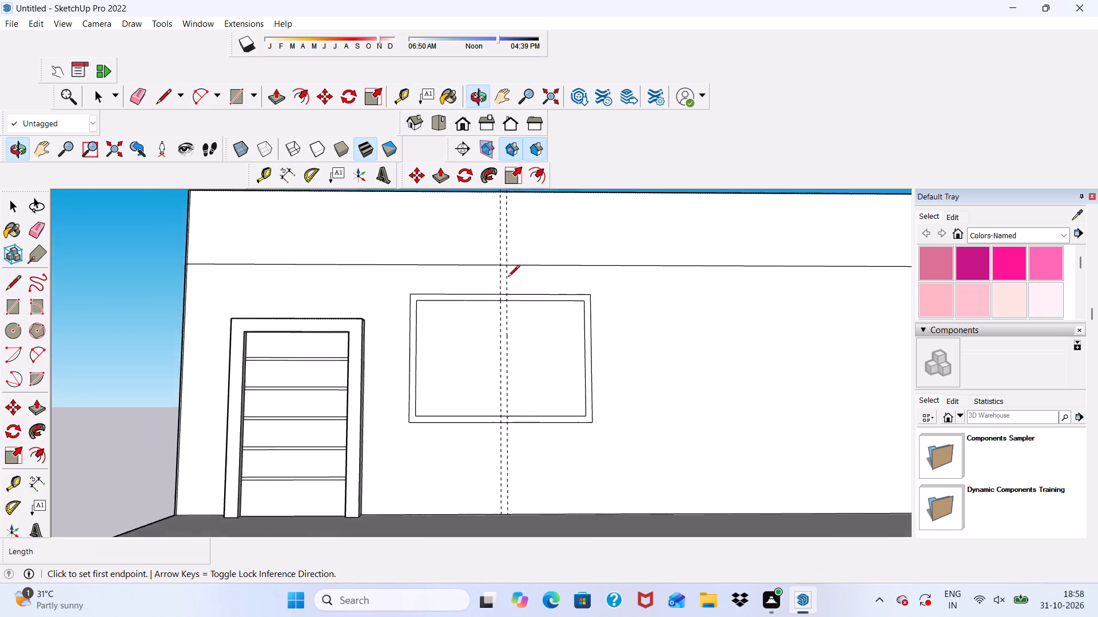
pyautogui.scroll(20, 507, 275)
pyautogui.click(493, 344)
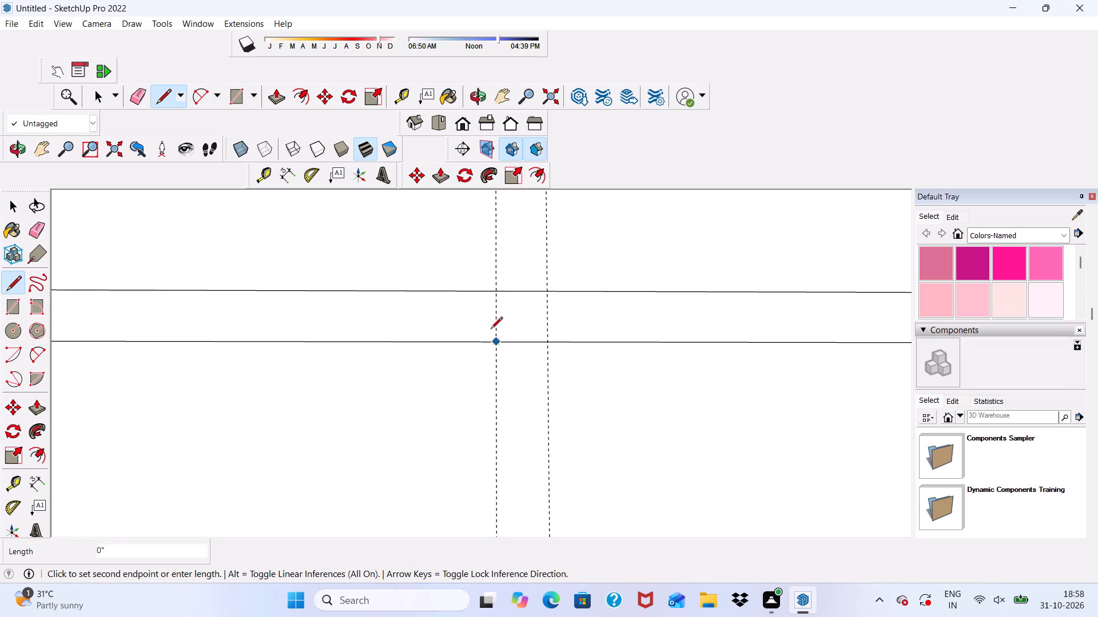
pyautogui.scroll(-11, 488, 305)
pyautogui.scroll(1, 485, 388)
pyautogui.scroll(-8, 480, 271)
pyautogui.scroll(5, 483, 455)
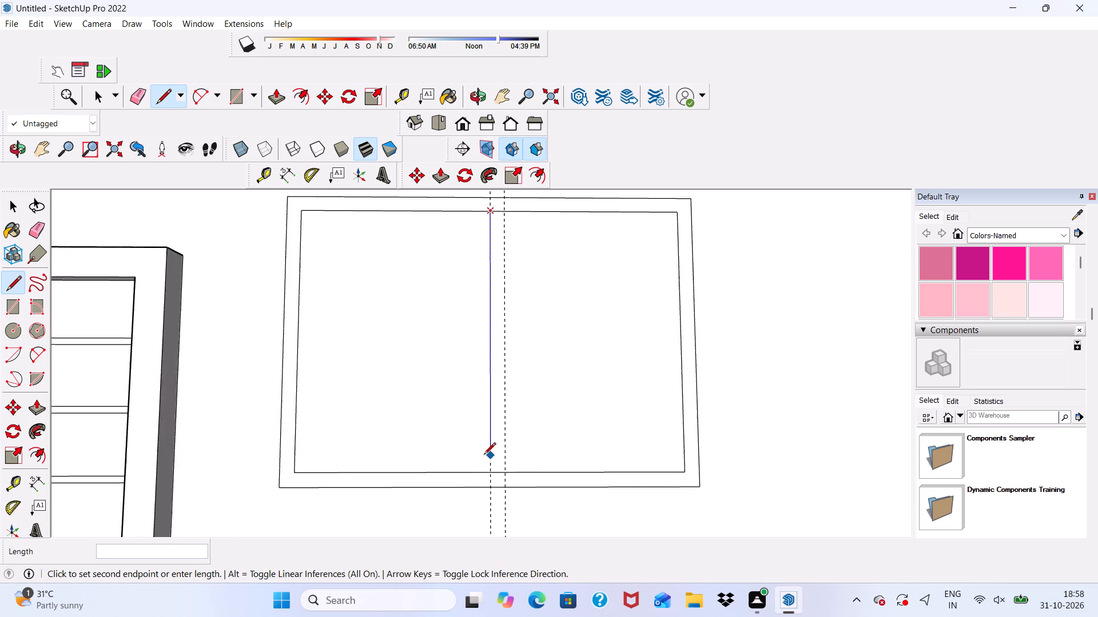
pyautogui.scroll(10, 484, 455)
pyautogui.click(496, 514)
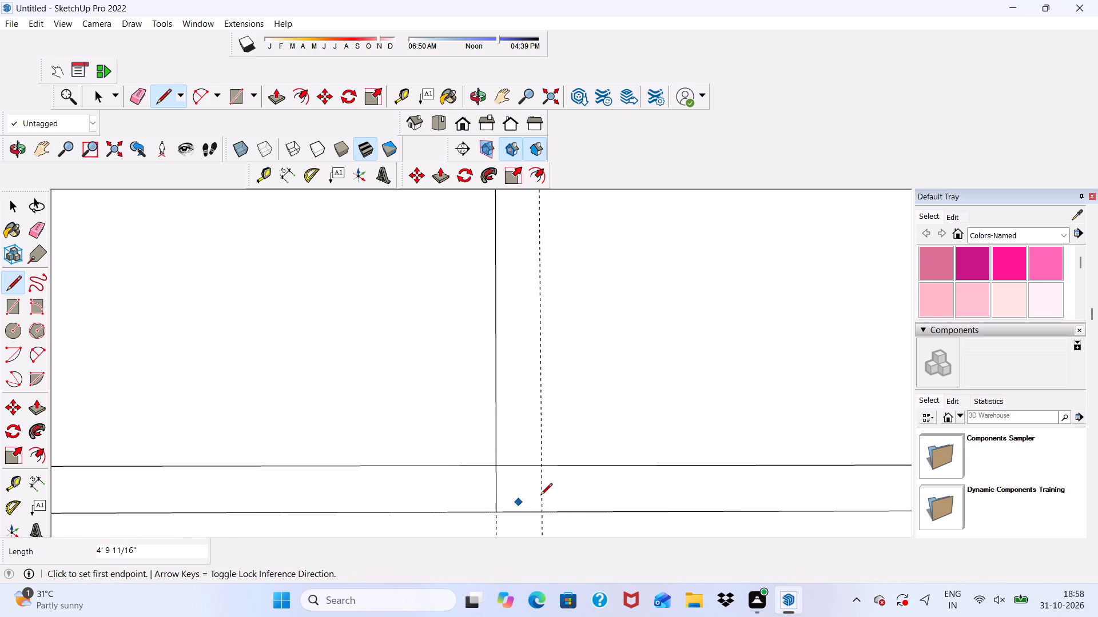
# Draw the top-floor mullion's other side 5' 11/16" along the second guide, and extend the first line 3" to the outer top frame edge.
pyautogui.click(543, 514)
pyautogui.scroll(-5, 534, 397)
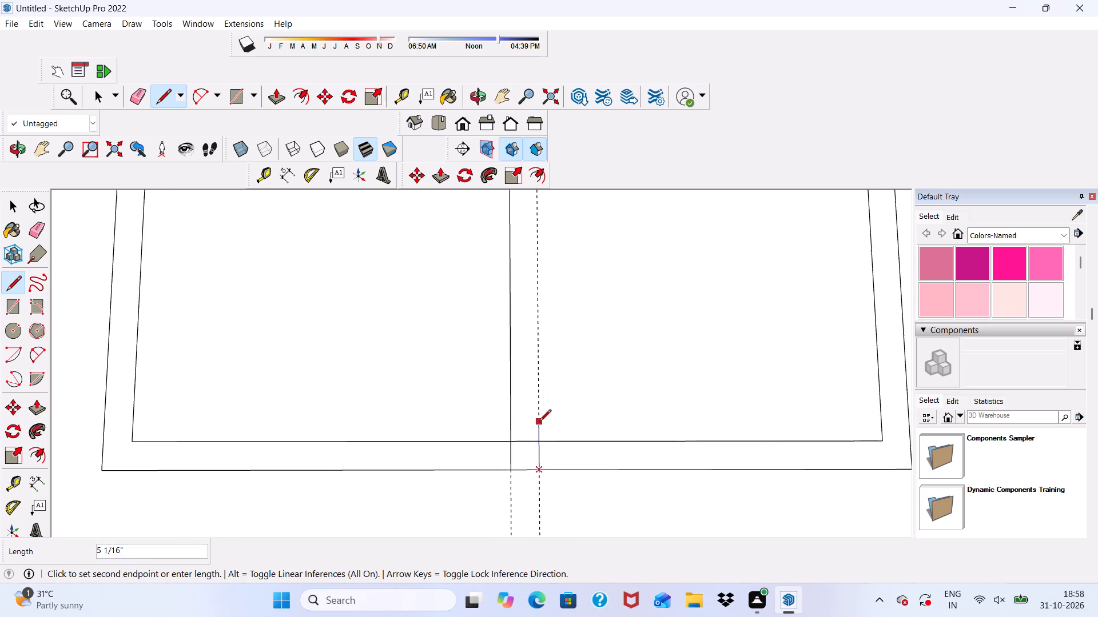
pyautogui.scroll(-17, 536, 418)
pyautogui.scroll(9, 527, 299)
pyautogui.scroll(1, 574, 291)
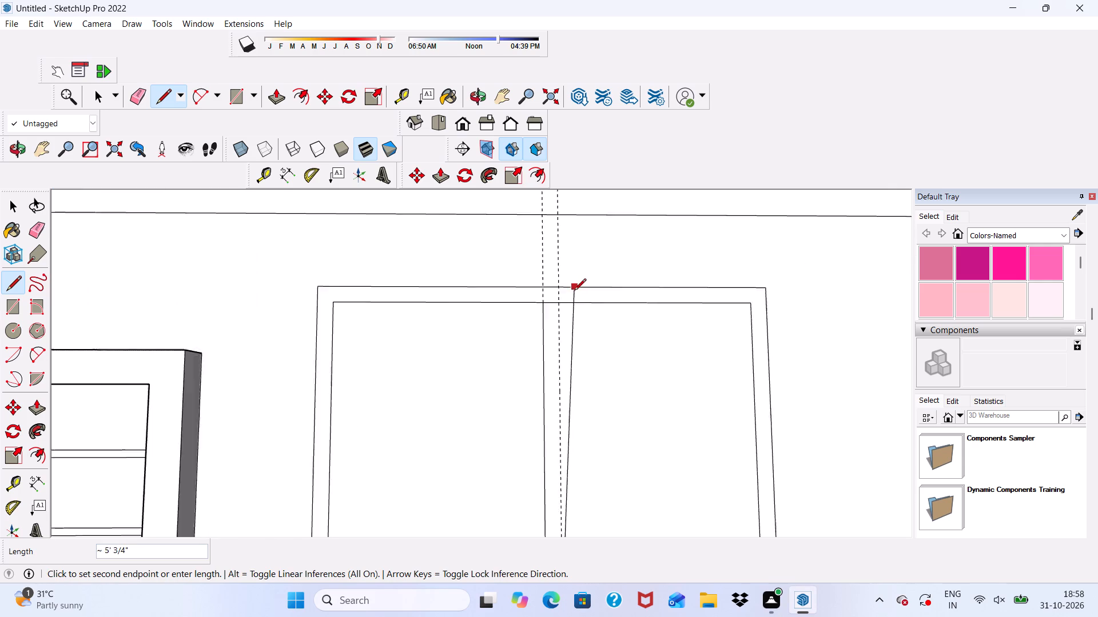
pyautogui.scroll(8, 574, 291)
pyautogui.click(546, 287)
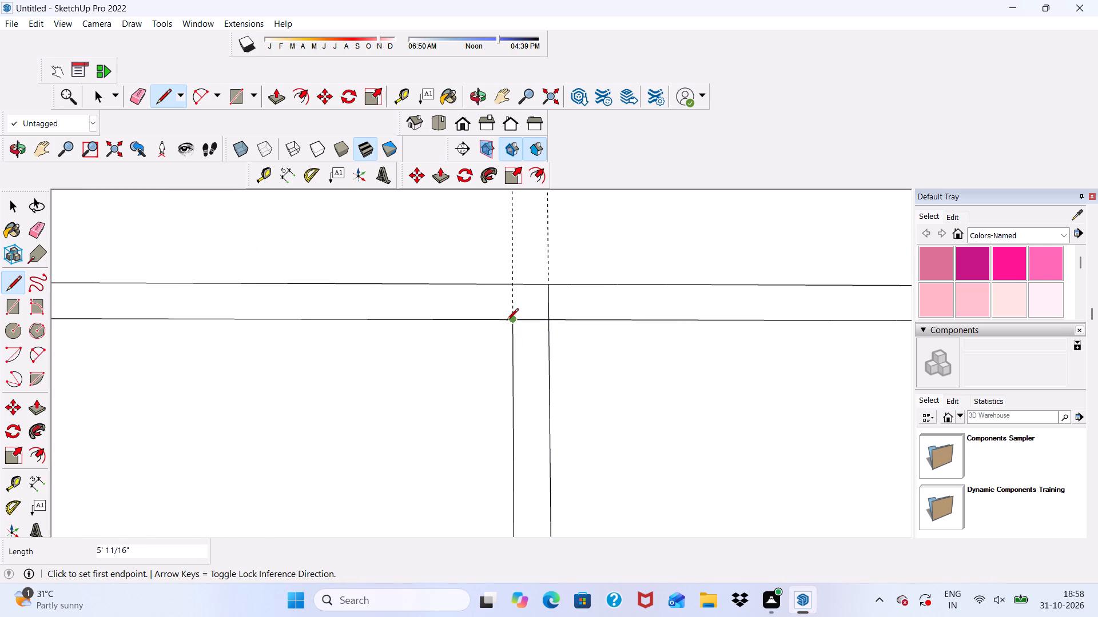
pyautogui.click(511, 324)
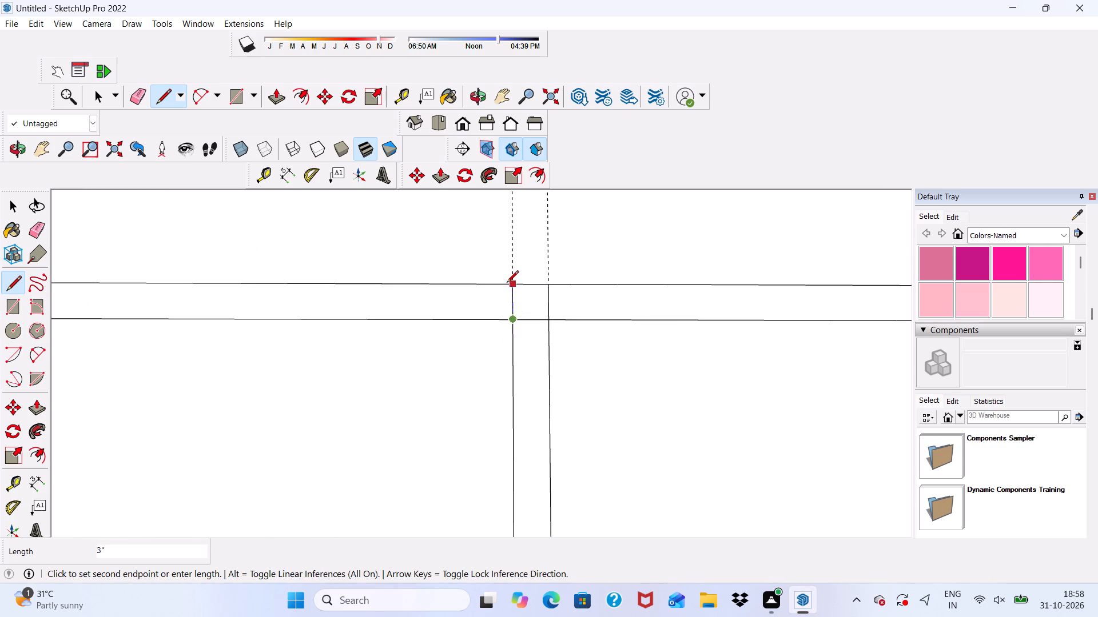
pyautogui.click(507, 283)
# Draw two vertical mullion lines along the guides between the inner frame edges of the window one floor below the top, each 4' 6 11/16" long.
pyautogui.scroll(-20, 480, 289)
pyautogui.scroll(-8, 480, 289)
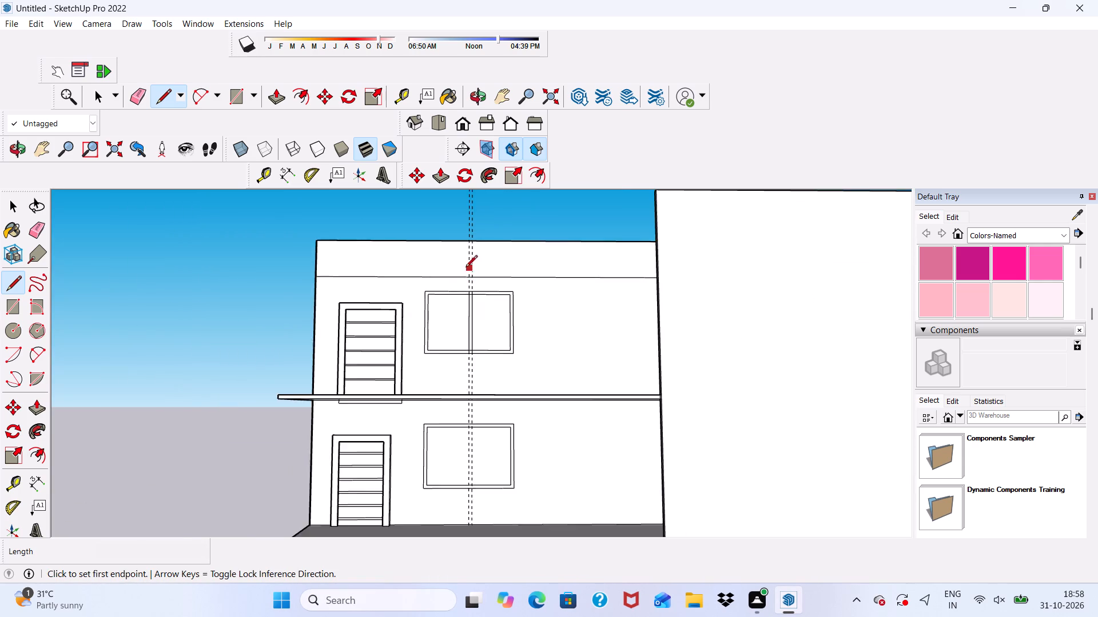
pyautogui.scroll(-8, 466, 268)
pyautogui.moveTo(483, 404); pyautogui.dragTo(495, 449, button='middle')
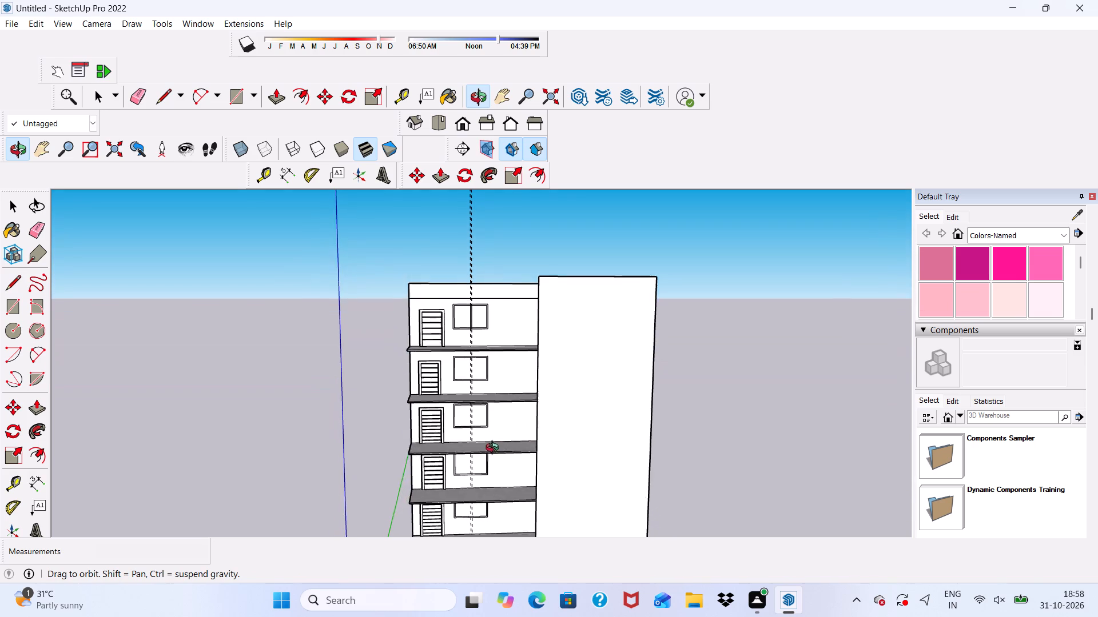
pyautogui.moveTo(495, 449); pyautogui.dragTo(495, 455, button='middle')
pyautogui.scroll(20, 460, 378)
pyautogui.scroll(2, 460, 378)
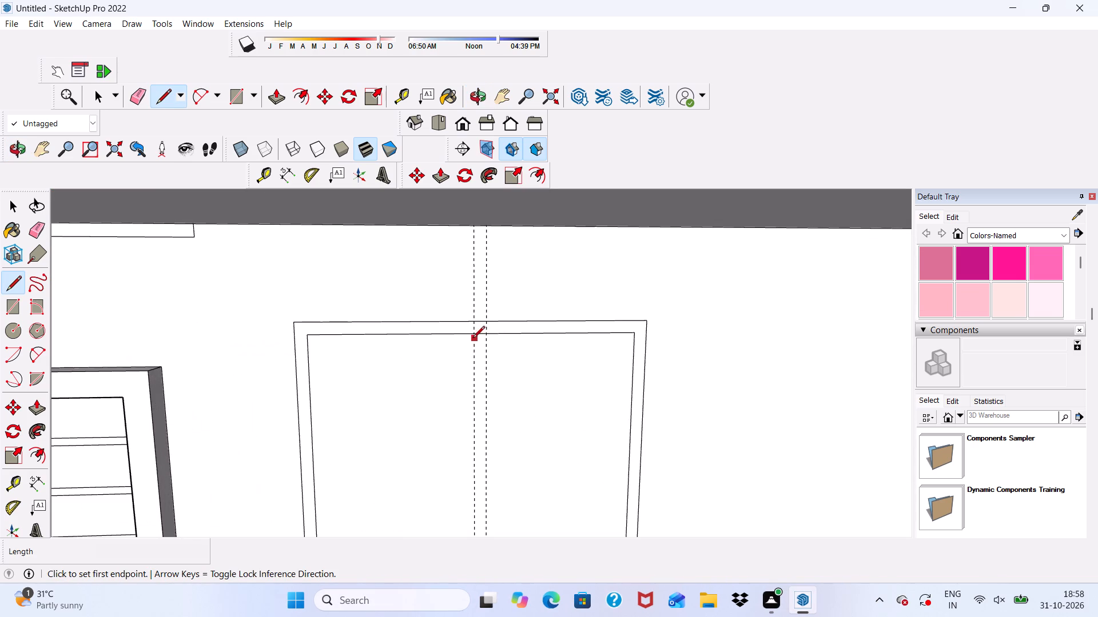
pyautogui.click(471, 334)
pyautogui.scroll(-8, 469, 323)
pyautogui.scroll(5, 467, 430)
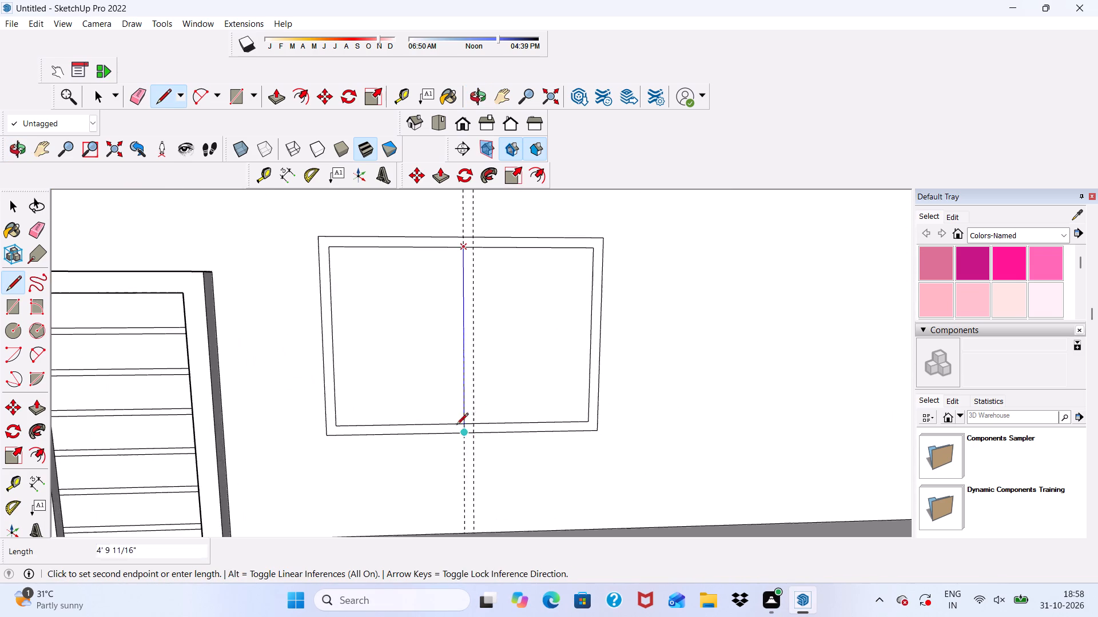
pyautogui.scroll(3, 453, 416)
pyautogui.click(467, 428)
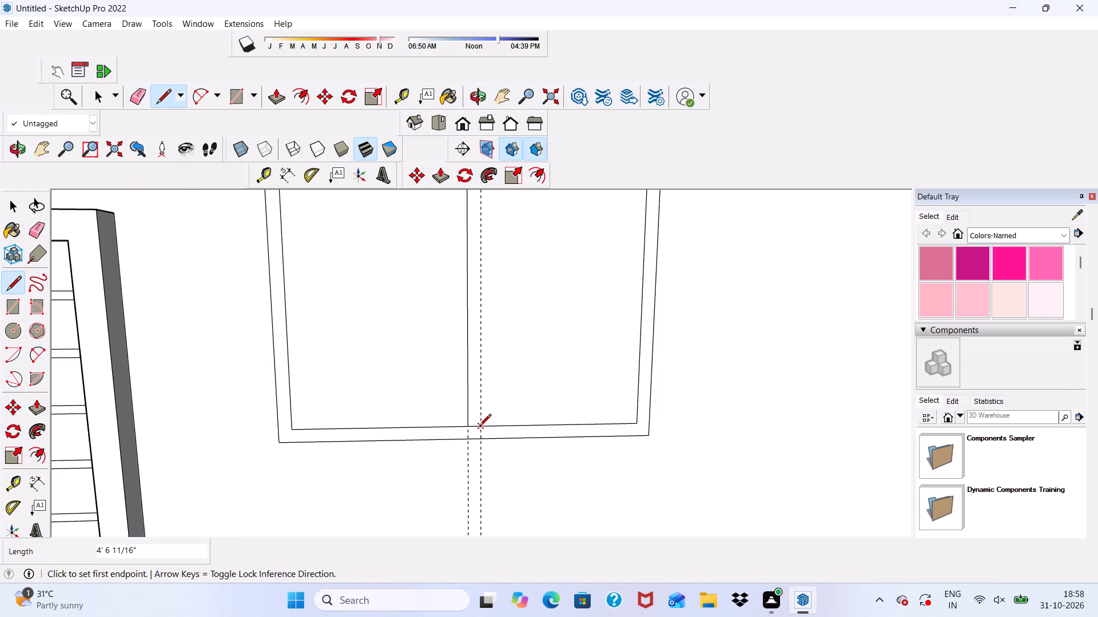
pyautogui.click(479, 427)
pyautogui.scroll(-12, 476, 334)
pyautogui.scroll(10, 479, 314)
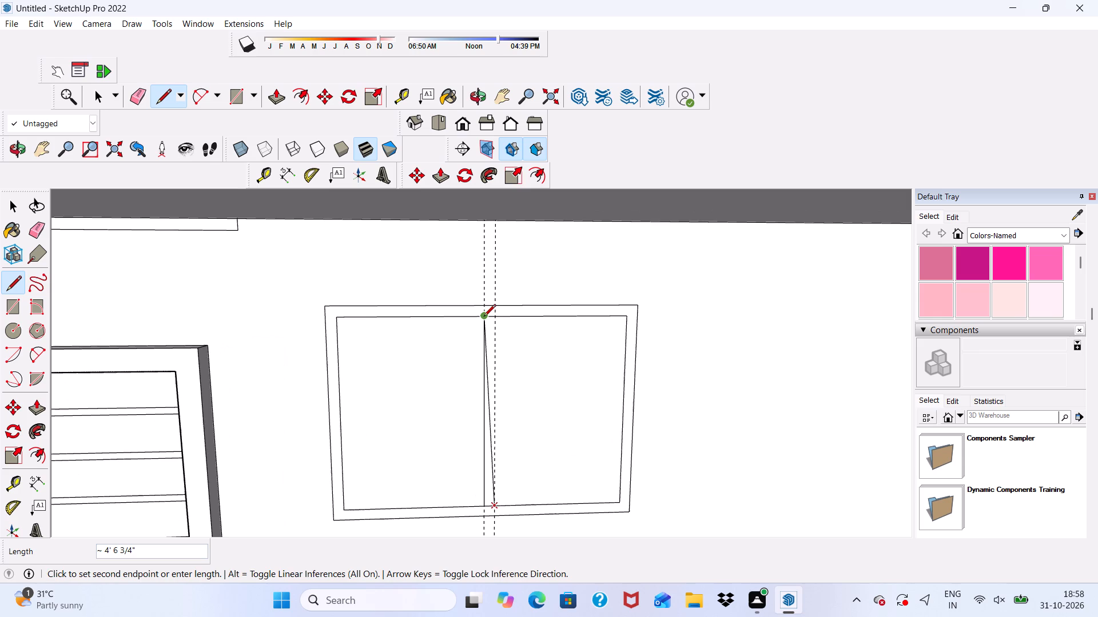
pyautogui.scroll(4, 484, 317)
pyautogui.click(503, 320)
# Draw two mullion lines along the guides of the window two floors below the top, from inner top to outer bottom frame edge, 4' 9 11/16" long.
pyautogui.scroll(-6, 376, 305)
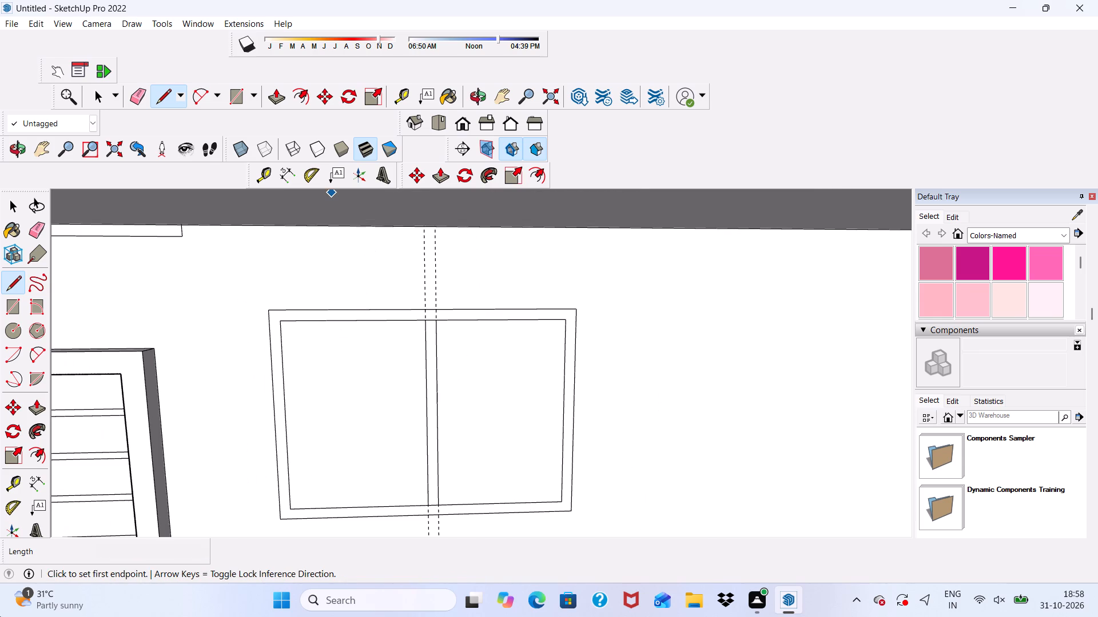
pyautogui.scroll(-5, 521, 406)
pyautogui.scroll(-7, 527, 315)
pyautogui.scroll(1, 528, 318)
pyautogui.scroll(-6, 528, 318)
pyautogui.scroll(7, 534, 460)
pyautogui.scroll(4, 500, 422)
pyautogui.scroll(5, 476, 353)
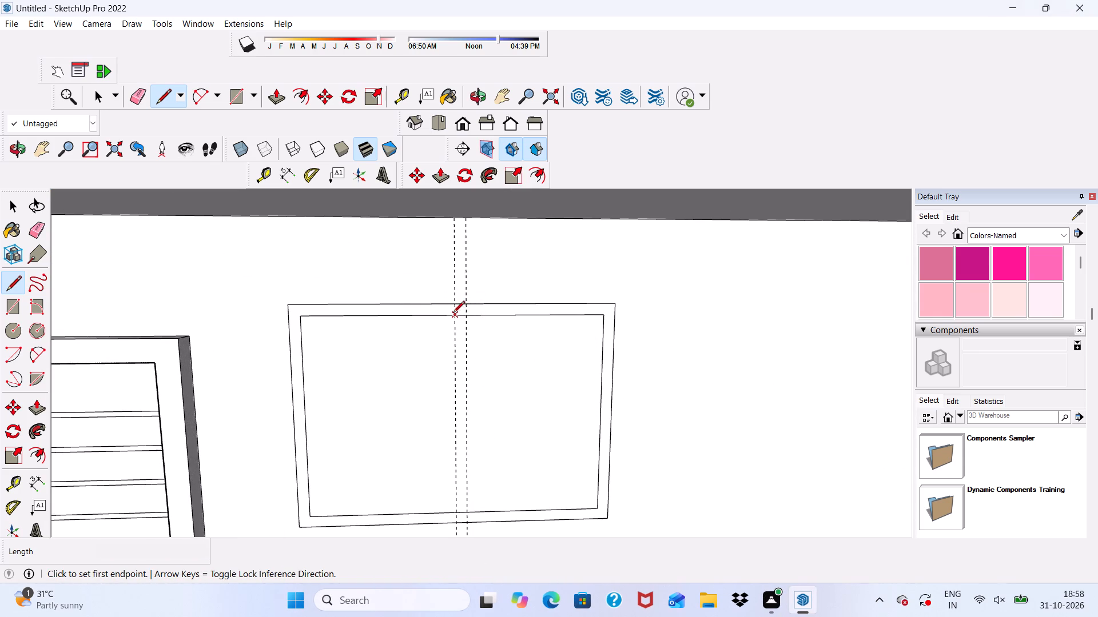
pyautogui.click(454, 315)
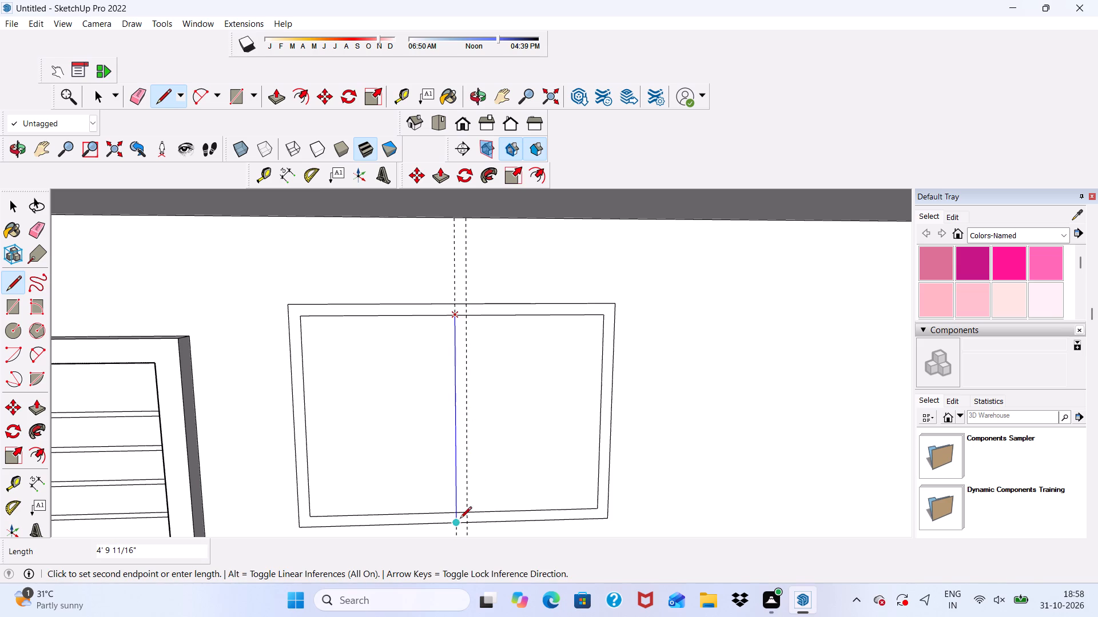
pyautogui.click(459, 527)
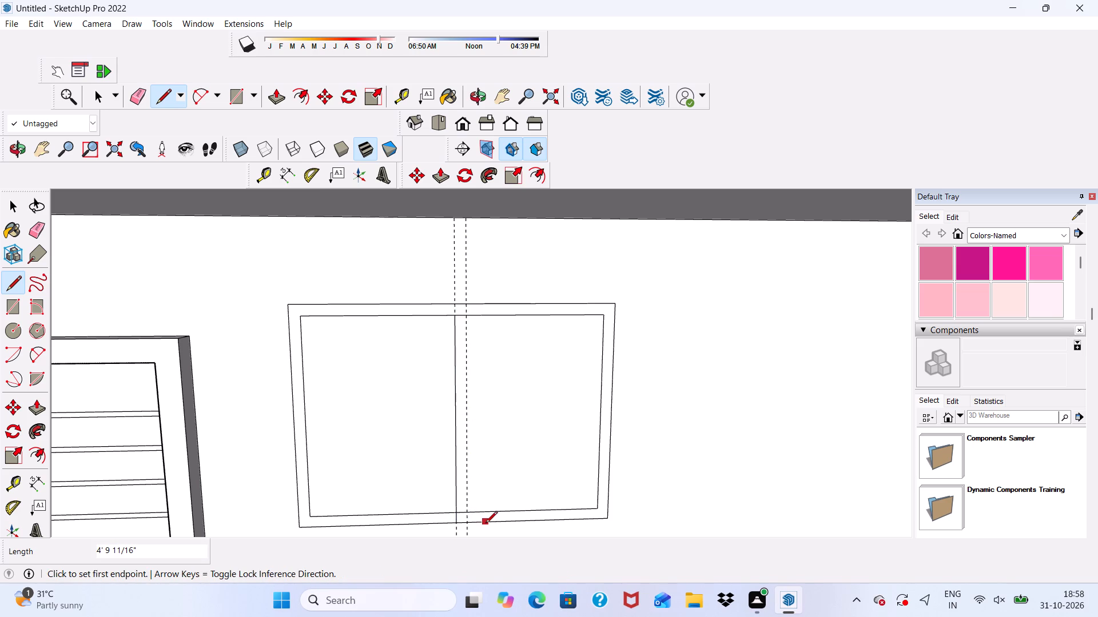
pyautogui.click(467, 524)
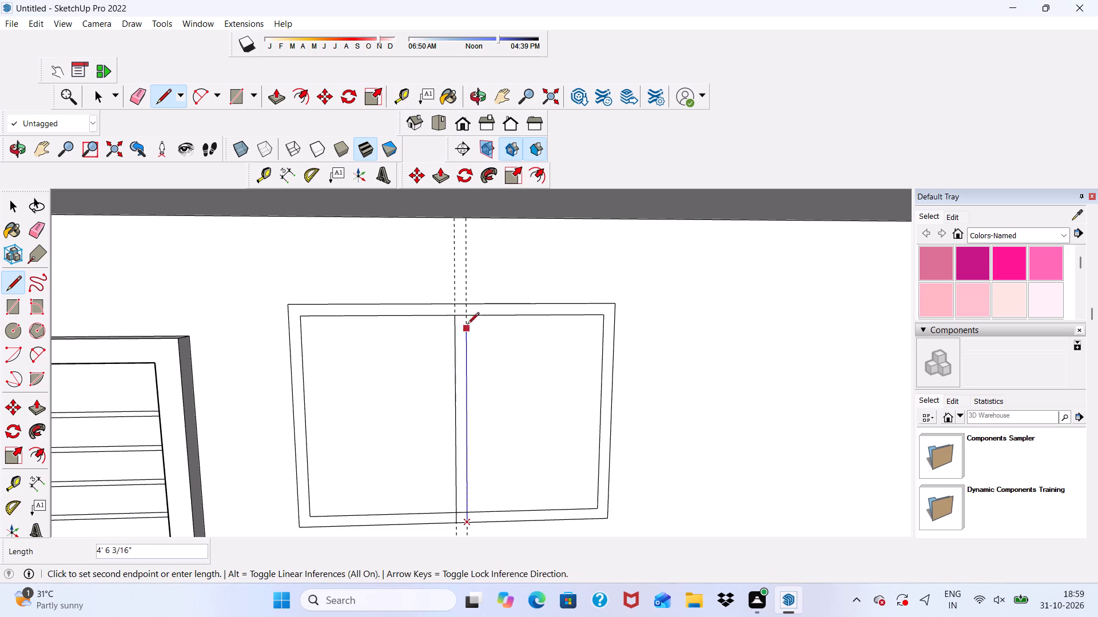
pyautogui.click(466, 319)
# Draw two mullion lines along the guides of the third-floor window, from inner top to outer bottom frame edge, 4' 9 11/16" long.
pyautogui.scroll(-12, 475, 305)
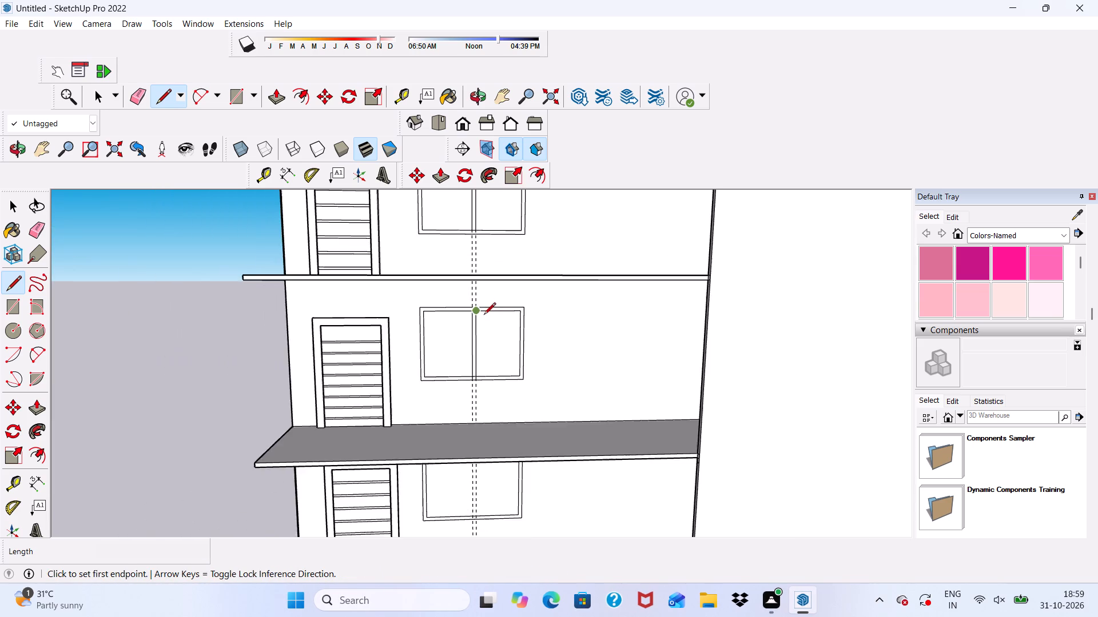
pyautogui.scroll(-6, 484, 315)
pyautogui.scroll(7, 492, 446)
pyautogui.scroll(13, 448, 380)
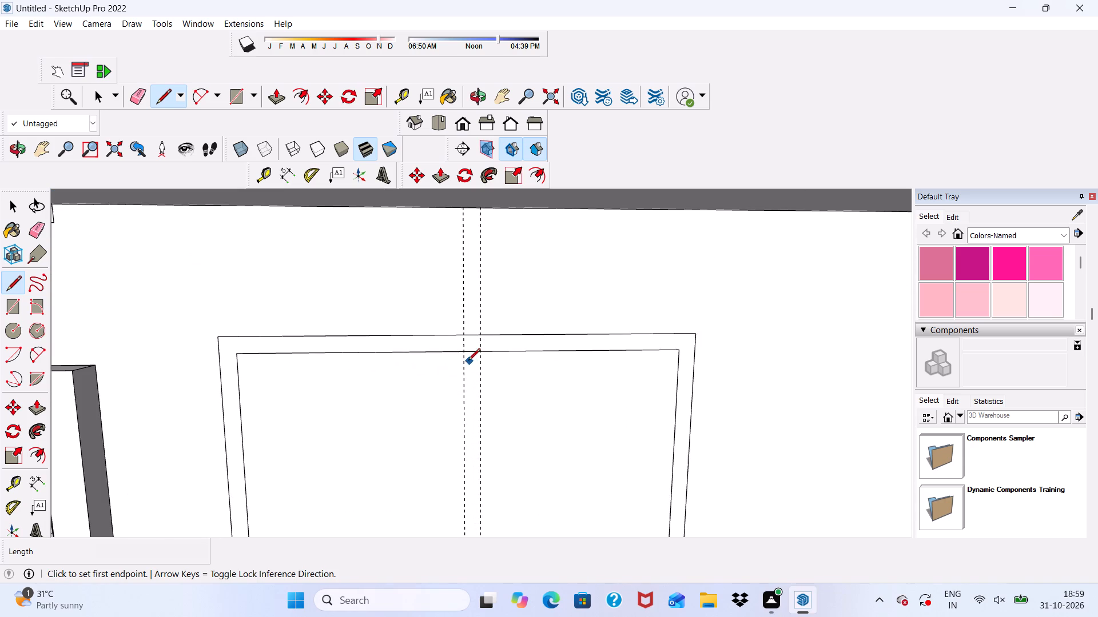
pyautogui.click(466, 352)
pyautogui.scroll(-6, 470, 302)
pyautogui.scroll(-5, 487, 245)
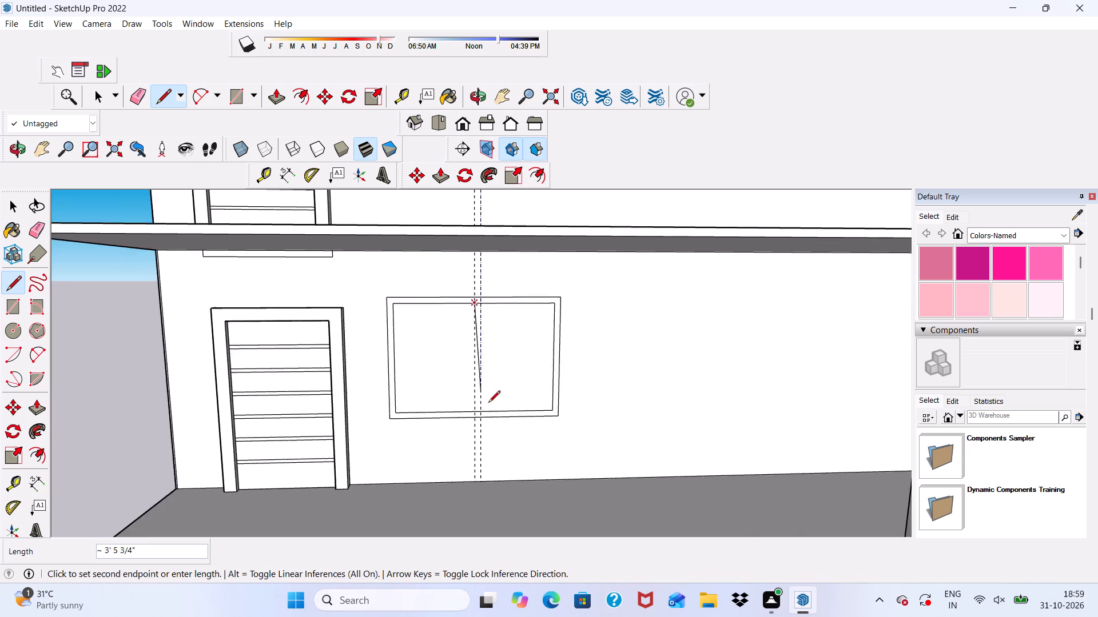
pyautogui.scroll(10, 492, 409)
pyautogui.click(451, 415)
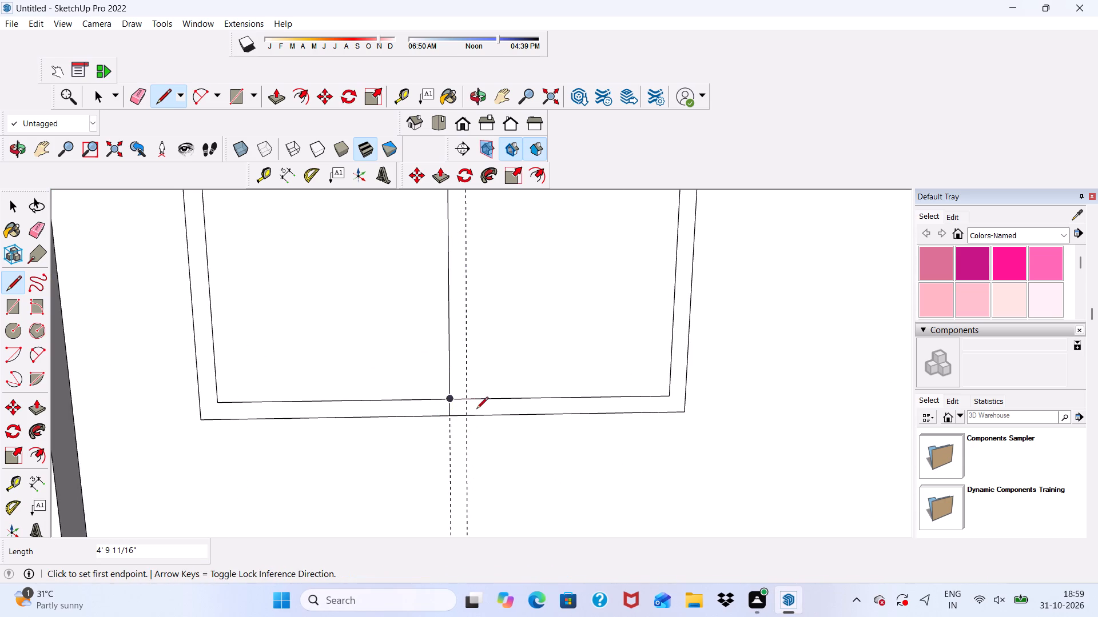
pyautogui.click(468, 417)
pyautogui.scroll(-7, 468, 408)
pyautogui.scroll(-5, 560, 406)
pyautogui.scroll(5, 516, 284)
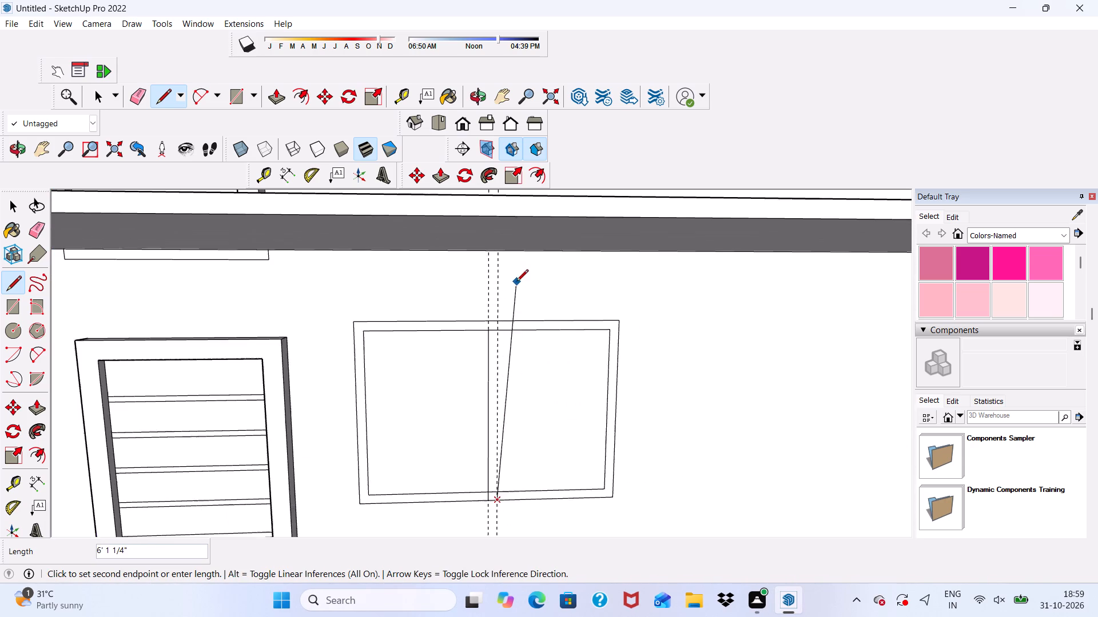
pyautogui.scroll(7, 501, 336)
pyautogui.click(498, 328)
# Draw two 4' 6 11/16" vertical mullion lines along the guides between the inner frame edges of the second-floor window.
pyautogui.scroll(-9, 490, 287)
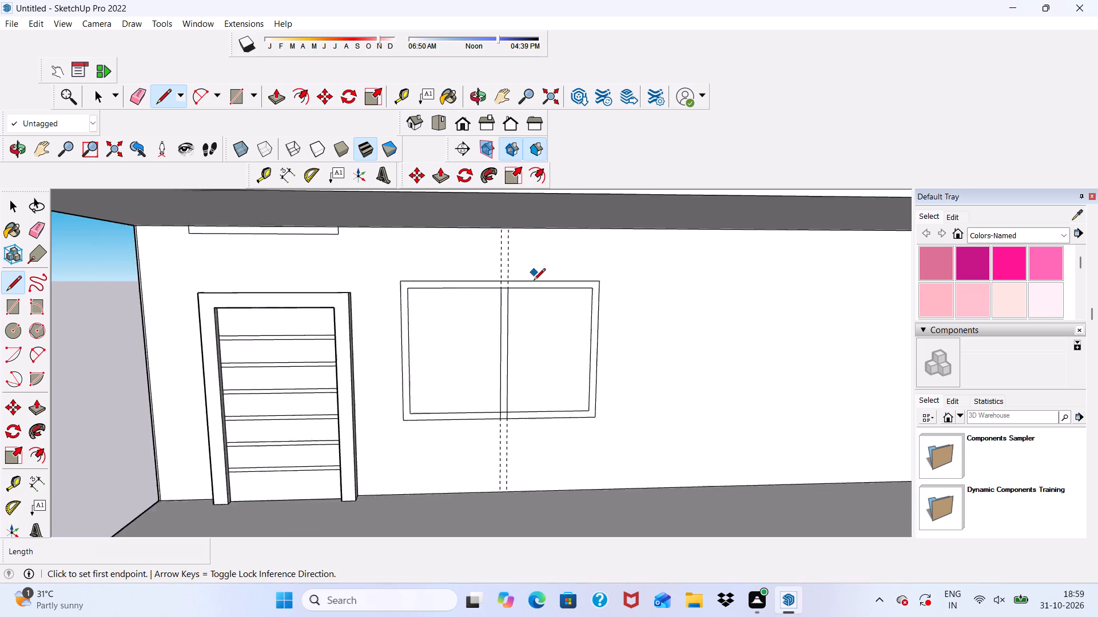
pyautogui.scroll(-12, 534, 281)
pyautogui.moveTo(528, 400); pyautogui.dragTo(529, 340, button='middle')
pyautogui.moveTo(532, 378); pyautogui.dragTo(540, 425, button='middle')
pyautogui.scroll(-6, 516, 375)
pyautogui.moveTo(530, 458); pyautogui.dragTo(532, 456, button='middle')
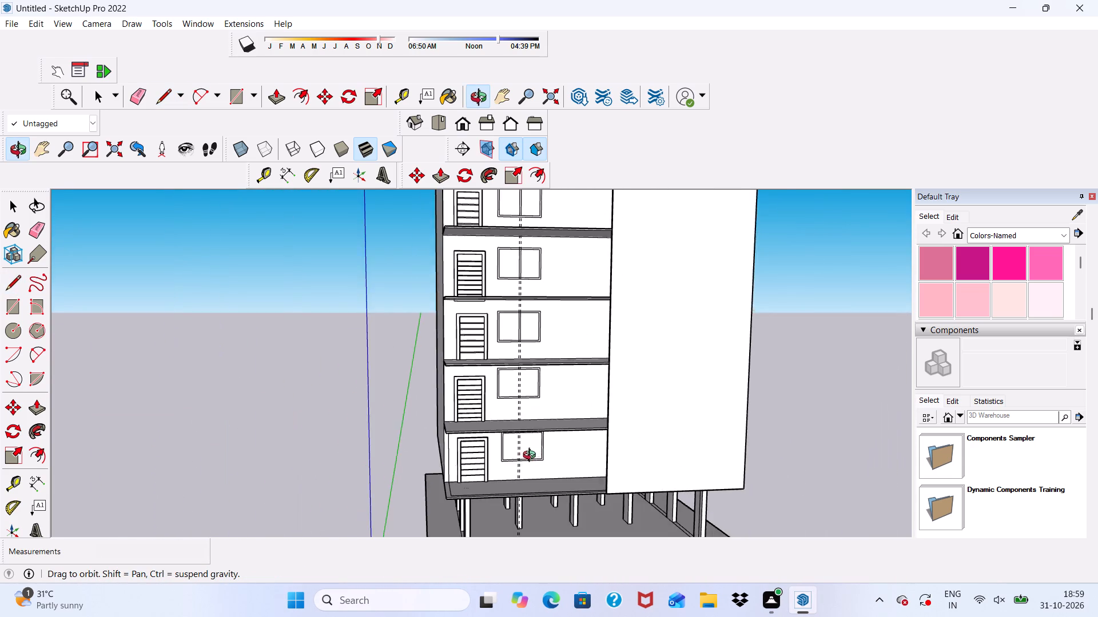
pyautogui.moveTo(532, 456); pyautogui.dragTo(476, 410, button='middle')
pyautogui.scroll(6, 508, 433)
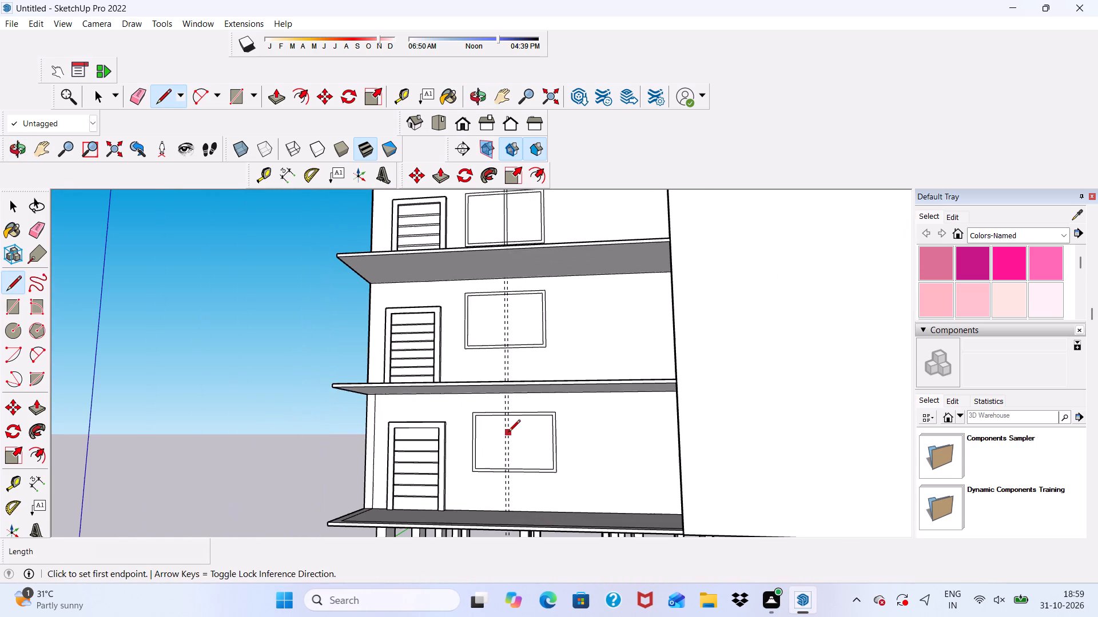
pyautogui.scroll(8, 502, 287)
pyautogui.scroll(-1, 502, 290)
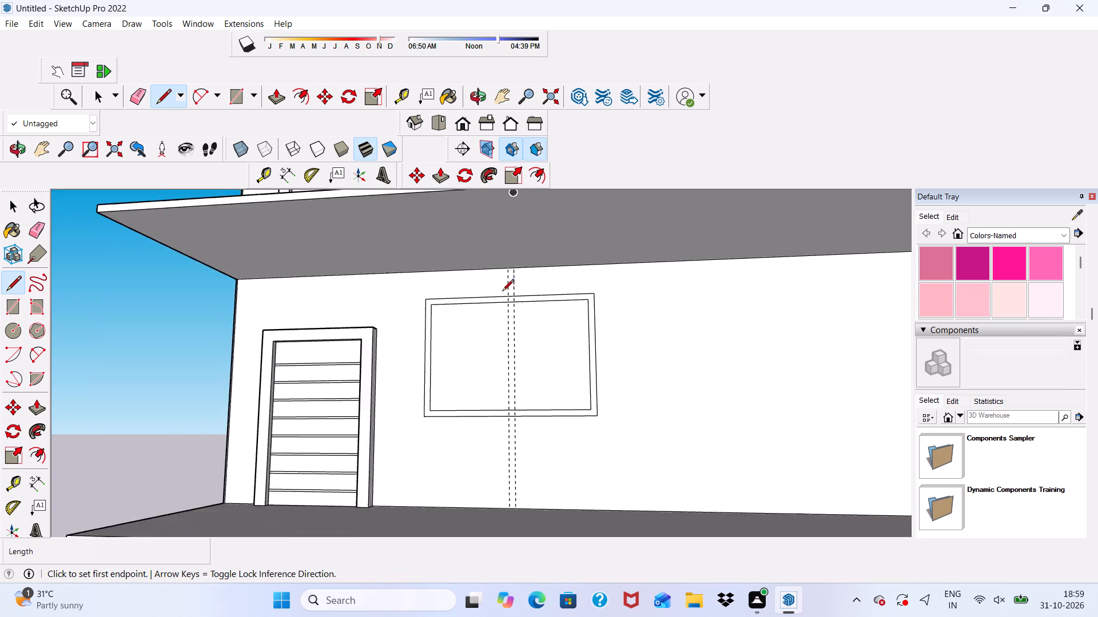
pyautogui.scroll(3, 503, 297)
pyautogui.scroll(-1, 503, 297)
pyautogui.scroll(7, 508, 299)
pyautogui.click(510, 304)
pyautogui.scroll(-6, 501, 313)
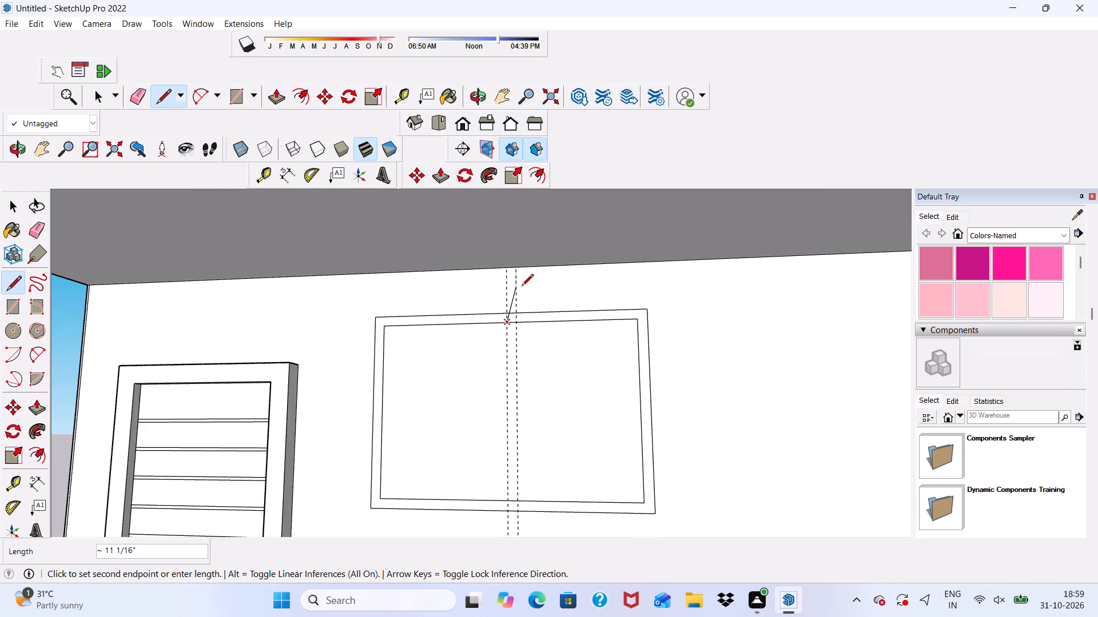
pyautogui.scroll(-8, 522, 287)
pyautogui.scroll(10, 508, 415)
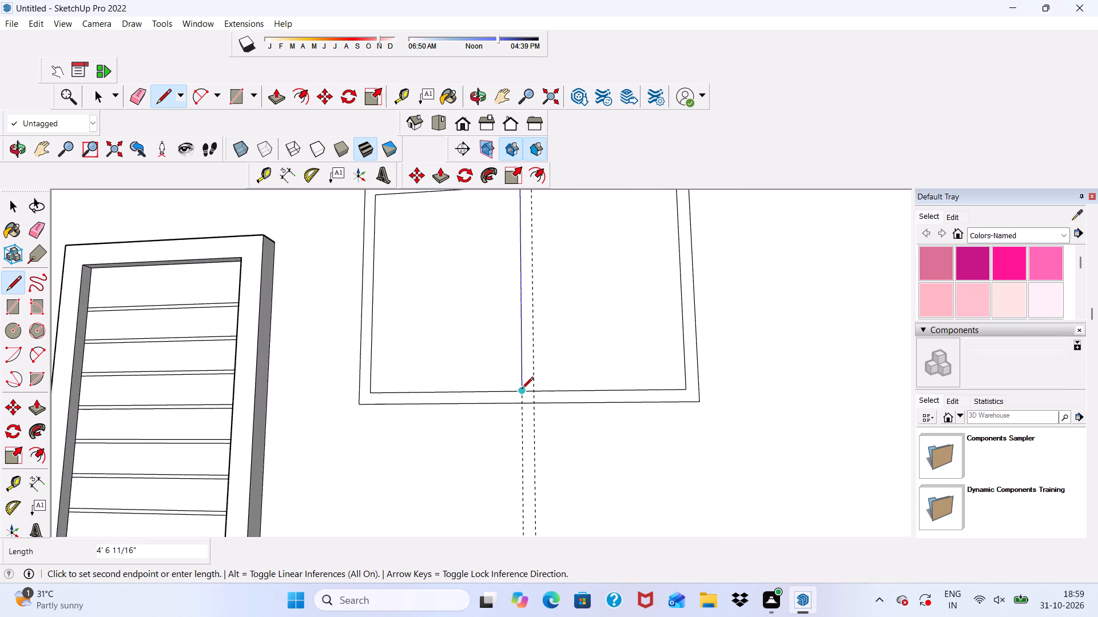
pyautogui.click(522, 390)
pyautogui.click(534, 394)
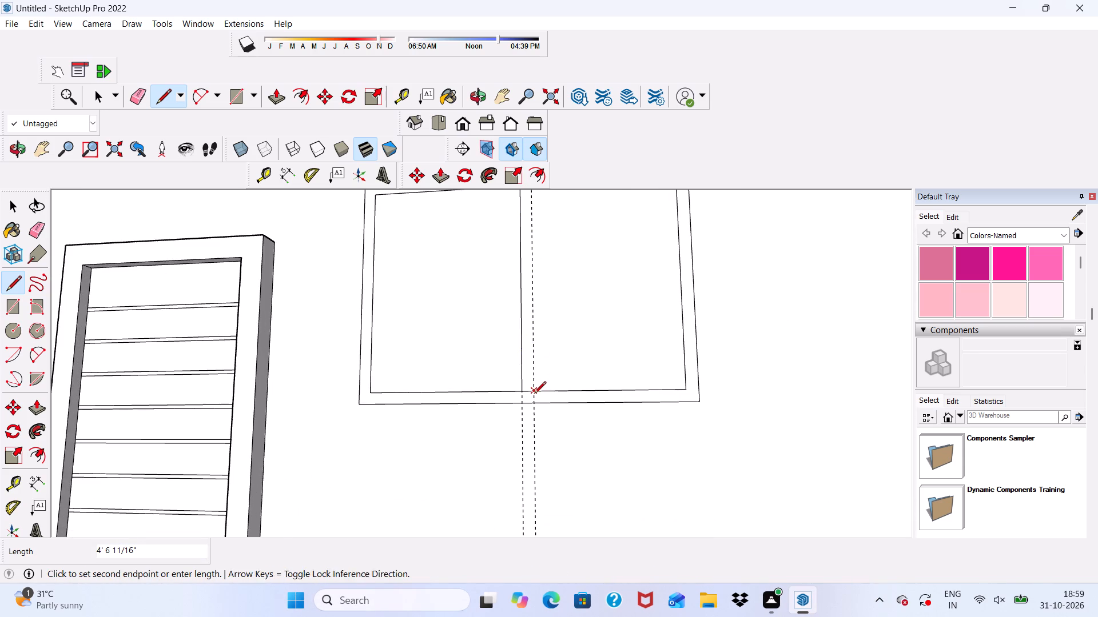
pyautogui.scroll(-6, 536, 356)
pyautogui.scroll(4, 561, 259)
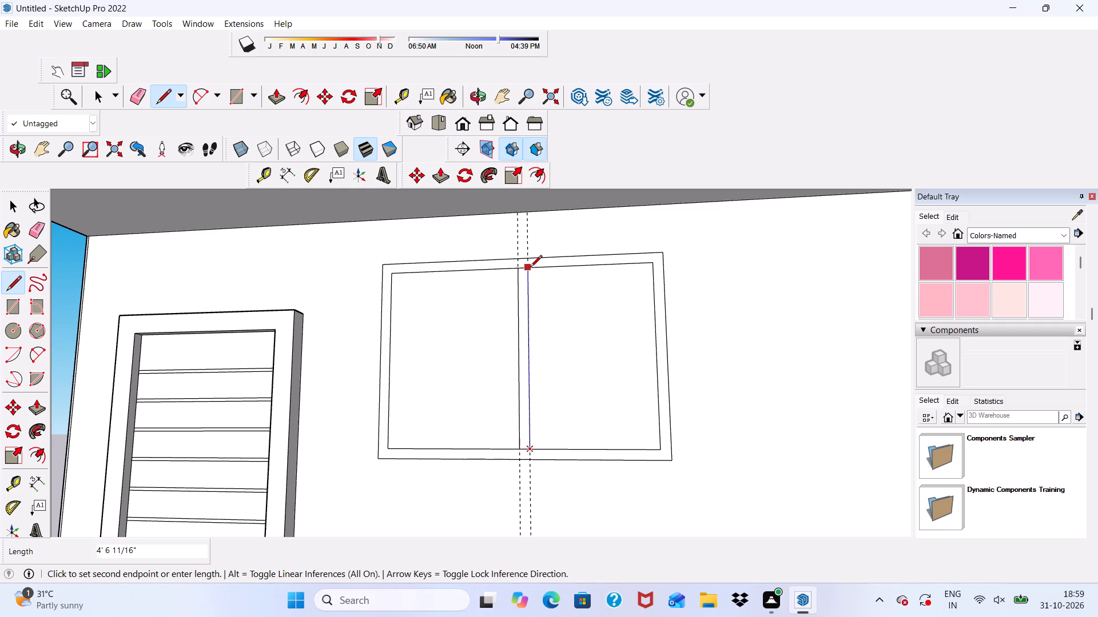
pyautogui.click(530, 268)
# Erase the two vertical construction guides running down the façade through the windows.
pyautogui.scroll(-17, 530, 268)
pyautogui.scroll(1, 554, 312)
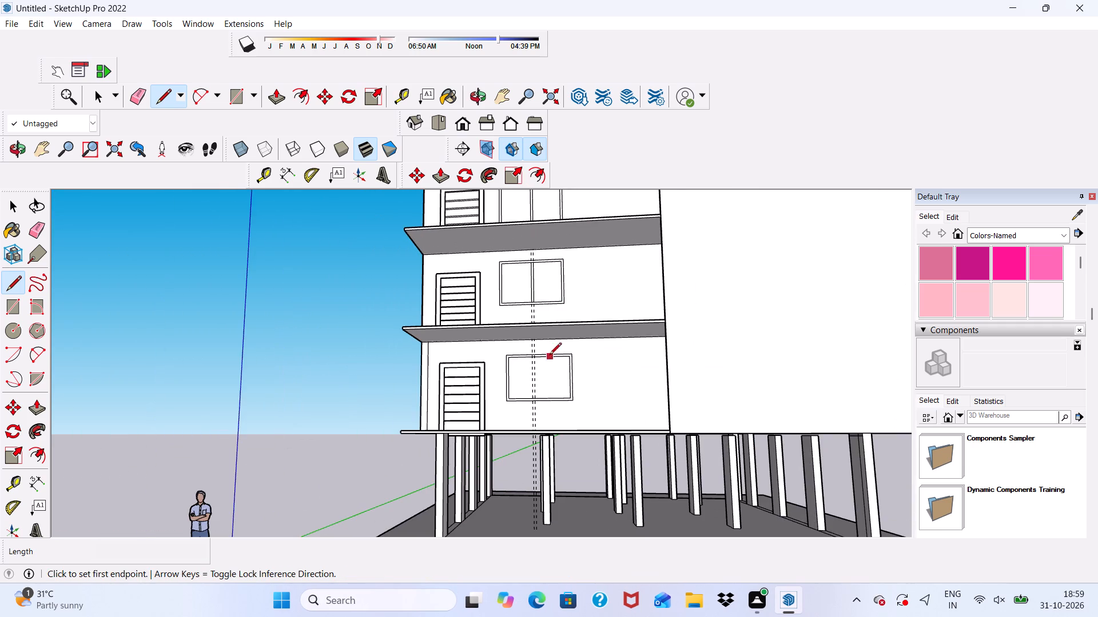
pyautogui.press('space')
pyautogui.scroll(5, 523, 378)
pyautogui.doubleClick(521, 372)
pyautogui.tripleClick(521, 372)
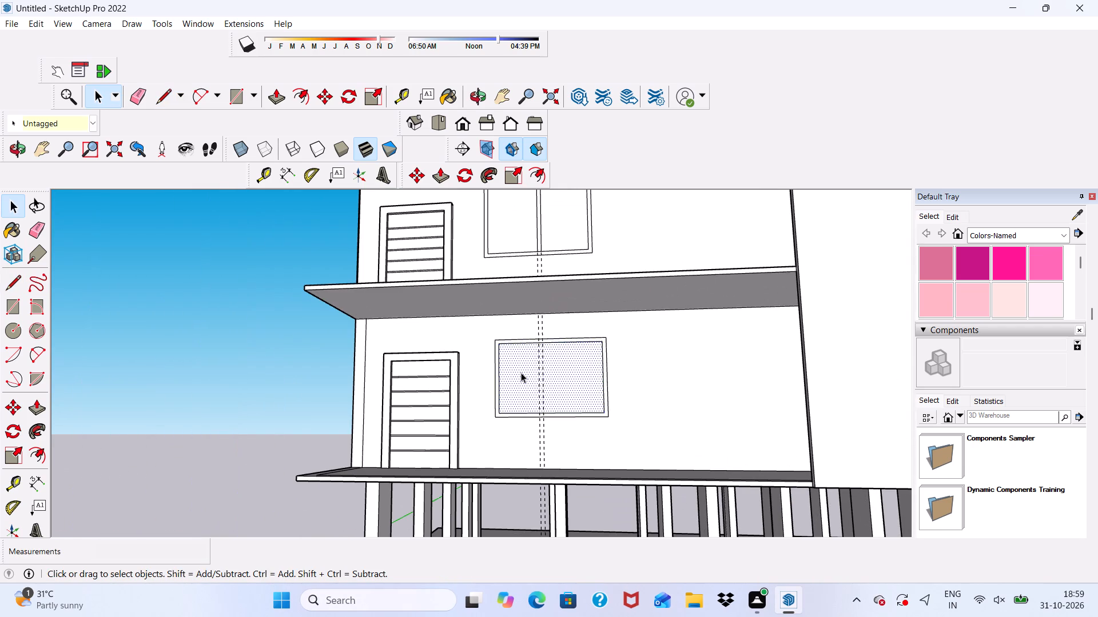
pyautogui.scroll(-2, 454, 363)
pyautogui.click(223, 411)
pyautogui.scroll(5, 439, 357)
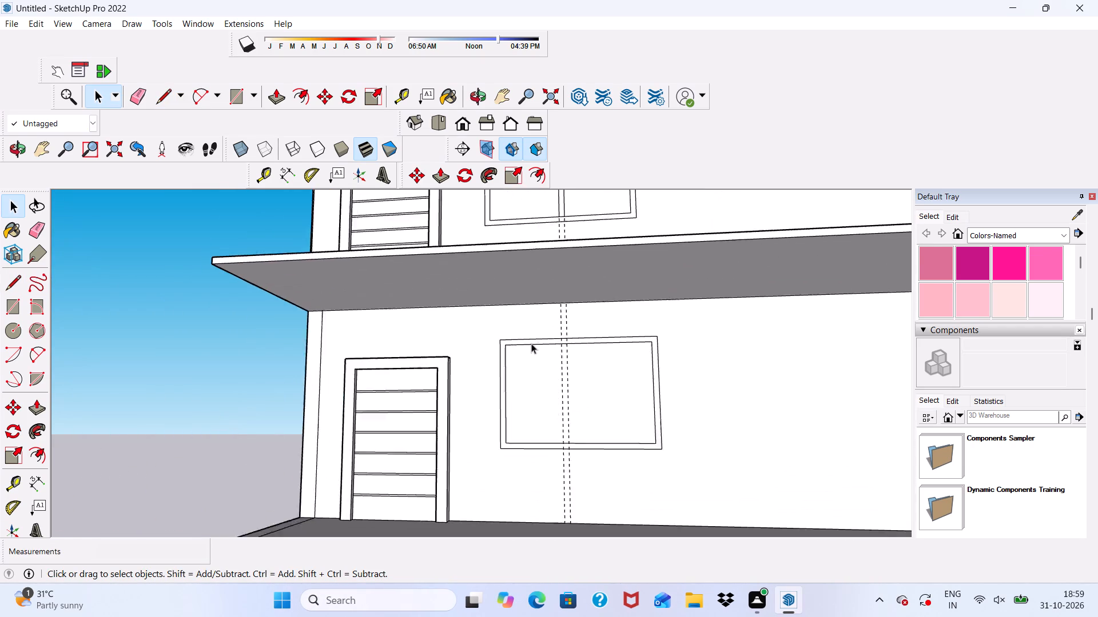
pyautogui.scroll(2, 531, 343)
pyautogui.scroll(-2, 521, 357)
pyautogui.moveTo(563, 371); pyautogui.dragTo(619, 362, button='middle')
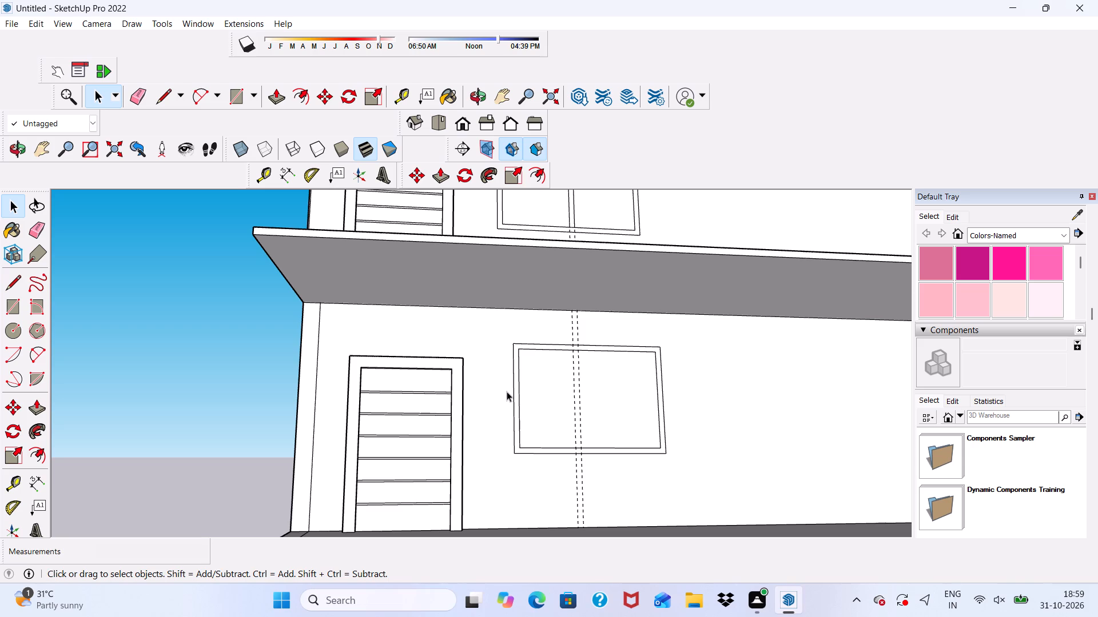
pyautogui.click(137, 95)
pyautogui.moveTo(566, 327); pyautogui.dragTo(575, 330)
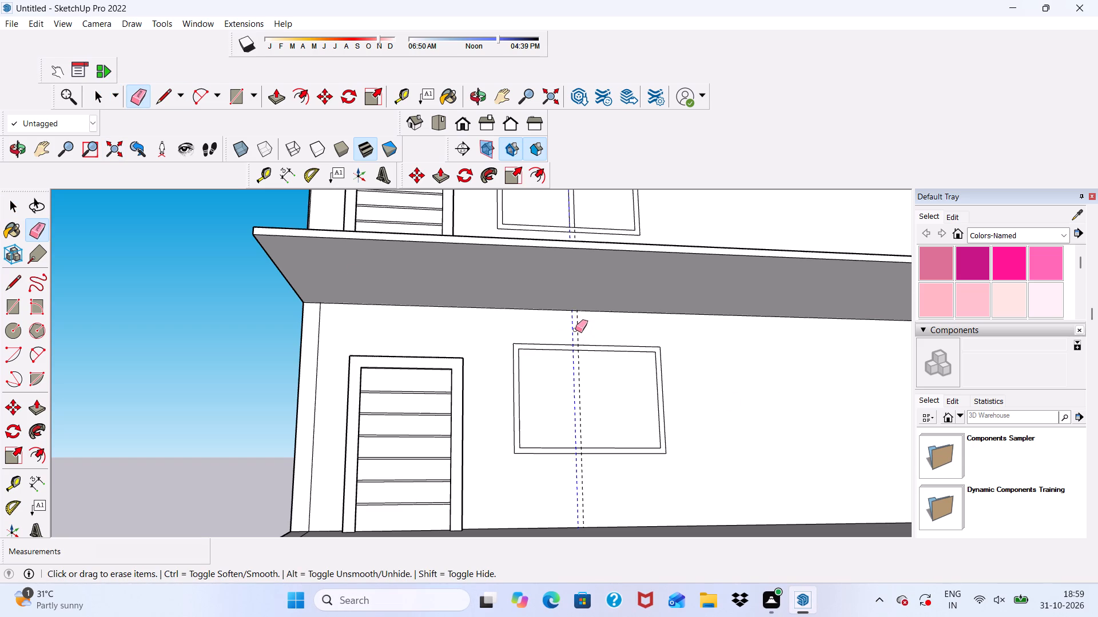
pyautogui.moveTo(575, 330); pyautogui.dragTo(579, 330)
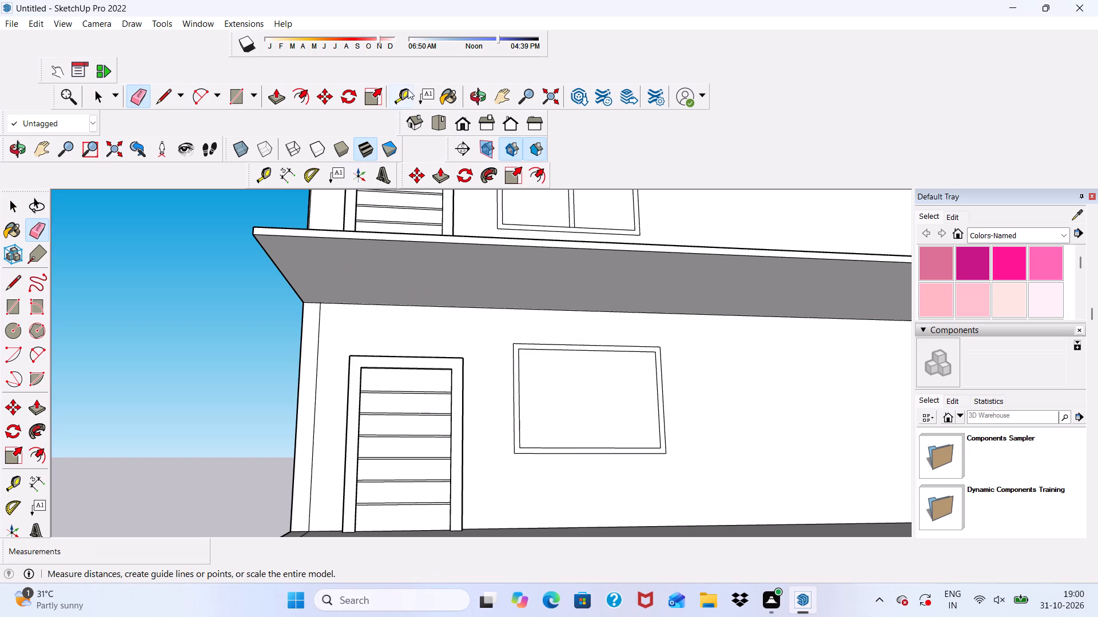
# Place a vertical guide at the lowest window's midpoint, about 3' 3 13/16" from its inner side edge, and a second guide 3" beside it.
pyautogui.click(408, 89)
pyautogui.scroll(-1, 532, 362)
pyautogui.scroll(3, 534, 433)
pyautogui.scroll(1, 521, 374)
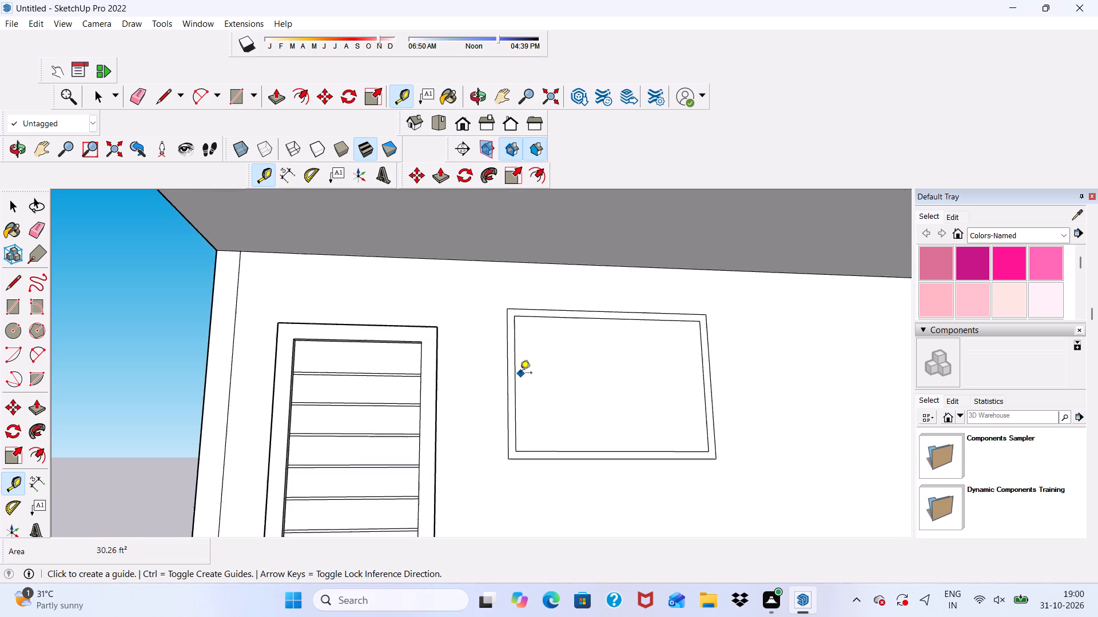
pyautogui.scroll(1, 520, 374)
pyautogui.click(518, 374)
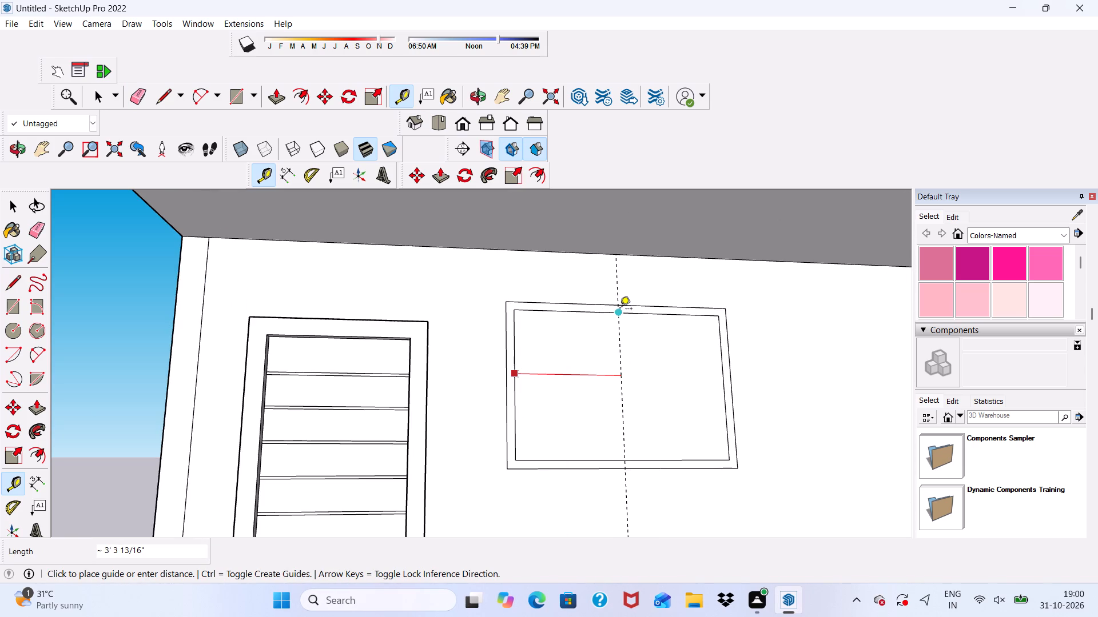
pyautogui.click(620, 310)
pyautogui.click(622, 326)
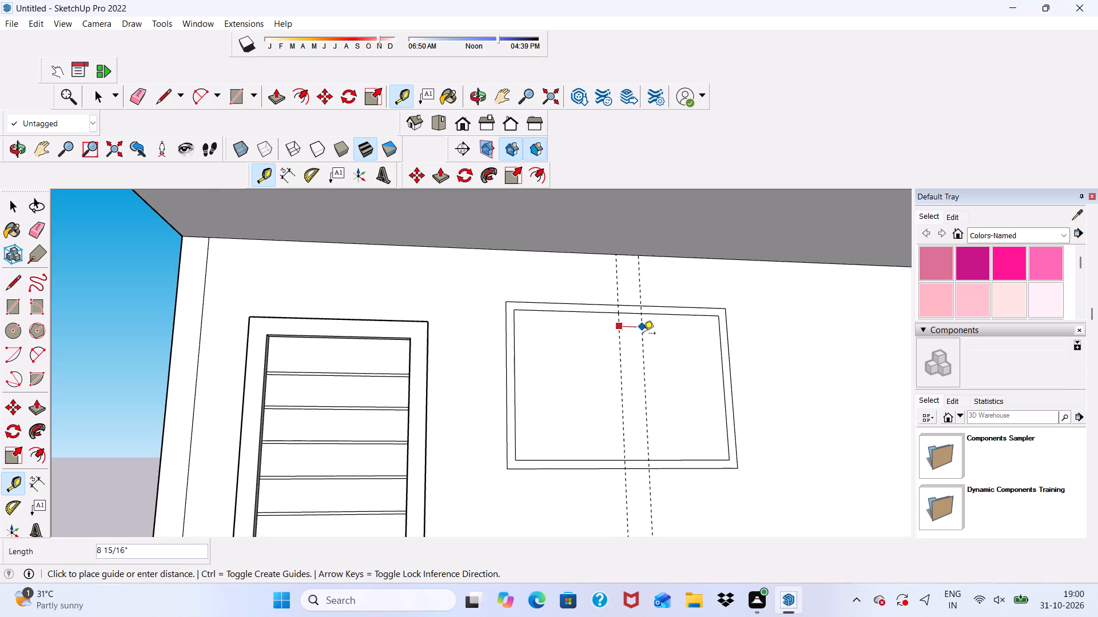
pyautogui.press('3')
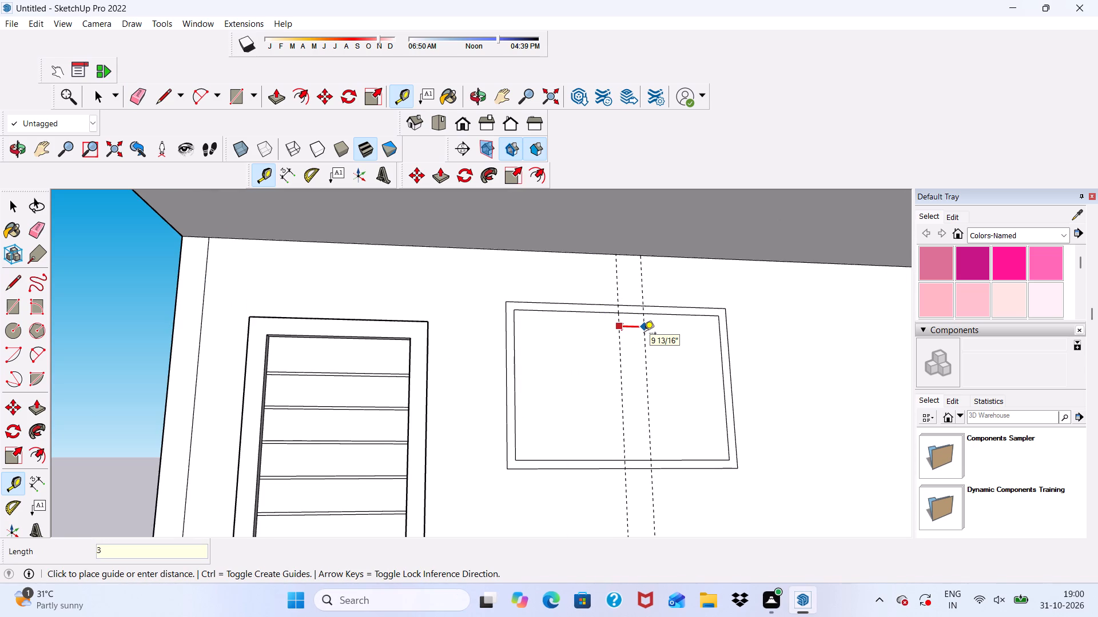
pyautogui.hotkey('shift', '"')
pyautogui.press('Return')
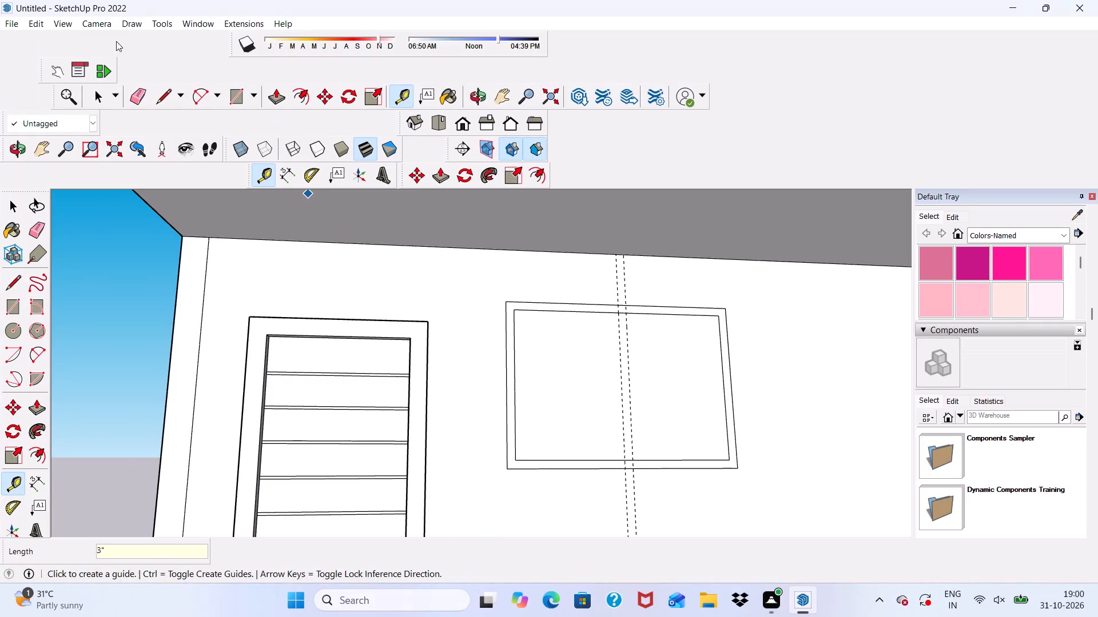
# Draw two 4' 6 11/16" vertical mullion lines along the guides between the inner frame edges of the lowest window.
pyautogui.click(160, 93)
pyautogui.scroll(7, 667, 262)
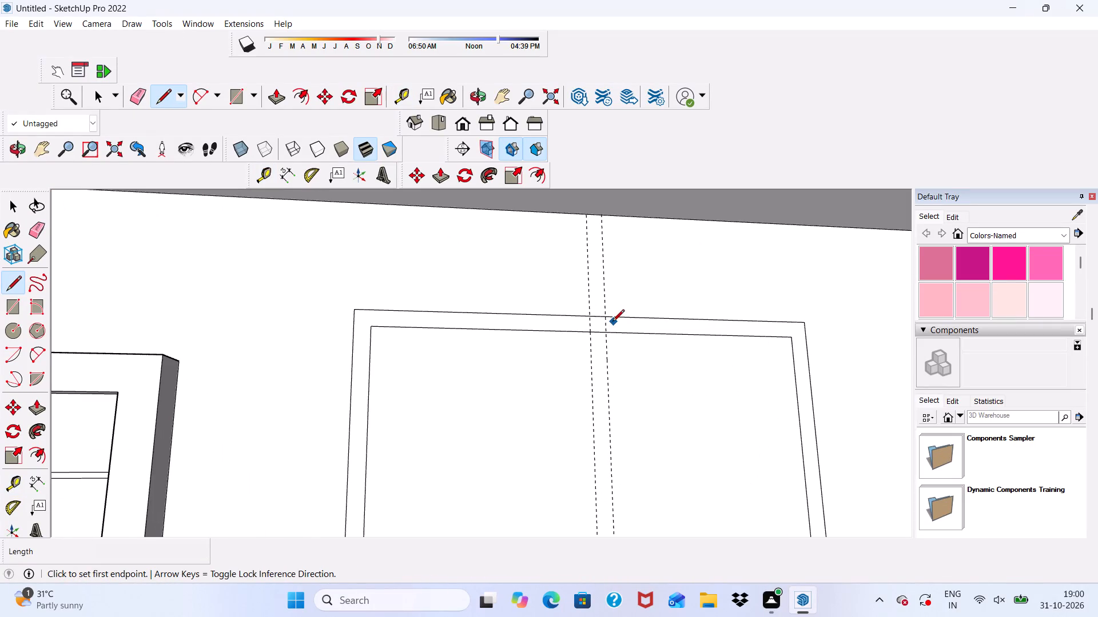
pyautogui.click(588, 332)
pyautogui.scroll(-6, 586, 277)
pyautogui.scroll(-3, 568, 201)
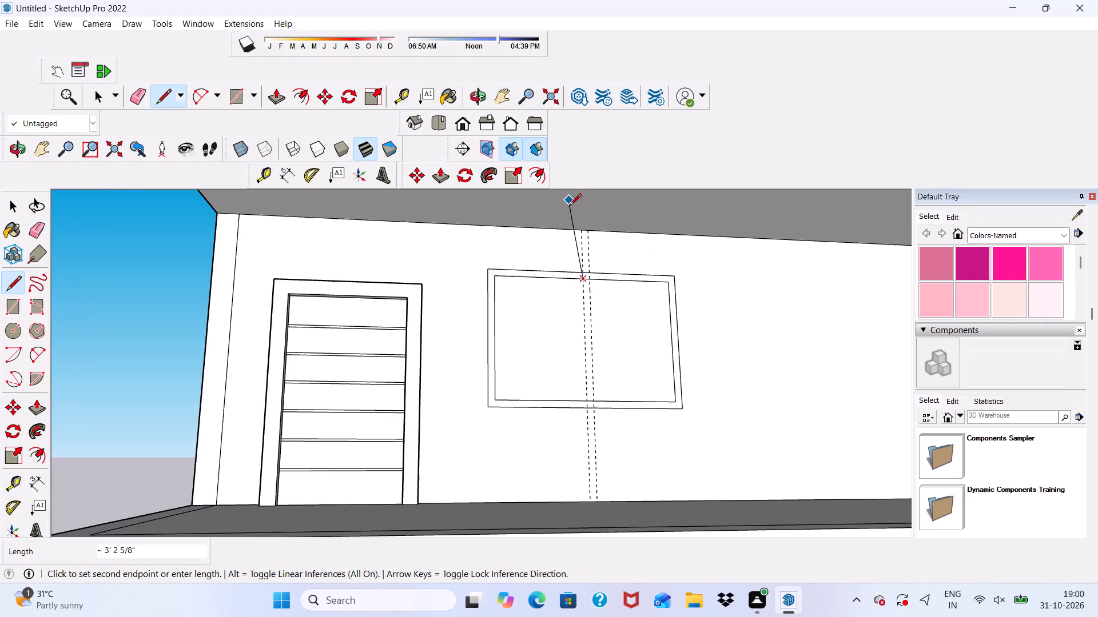
pyautogui.scroll(-1, 570, 206)
pyautogui.scroll(4, 570, 488)
pyautogui.scroll(4, 612, 330)
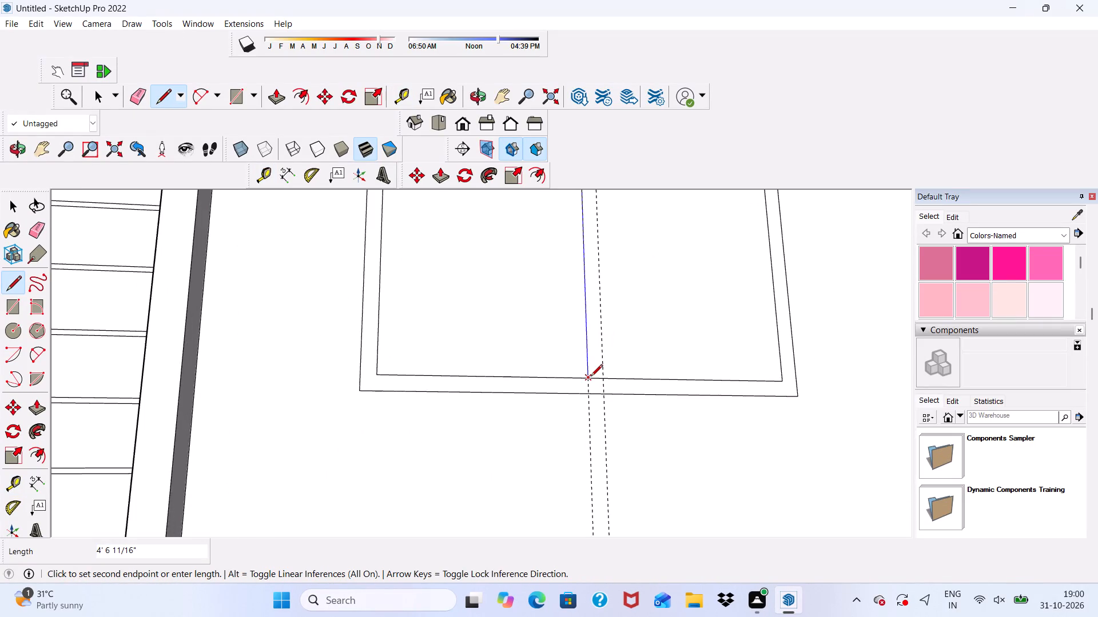
pyautogui.click(590, 378)
pyautogui.click(602, 379)
pyautogui.scroll(-2, 600, 351)
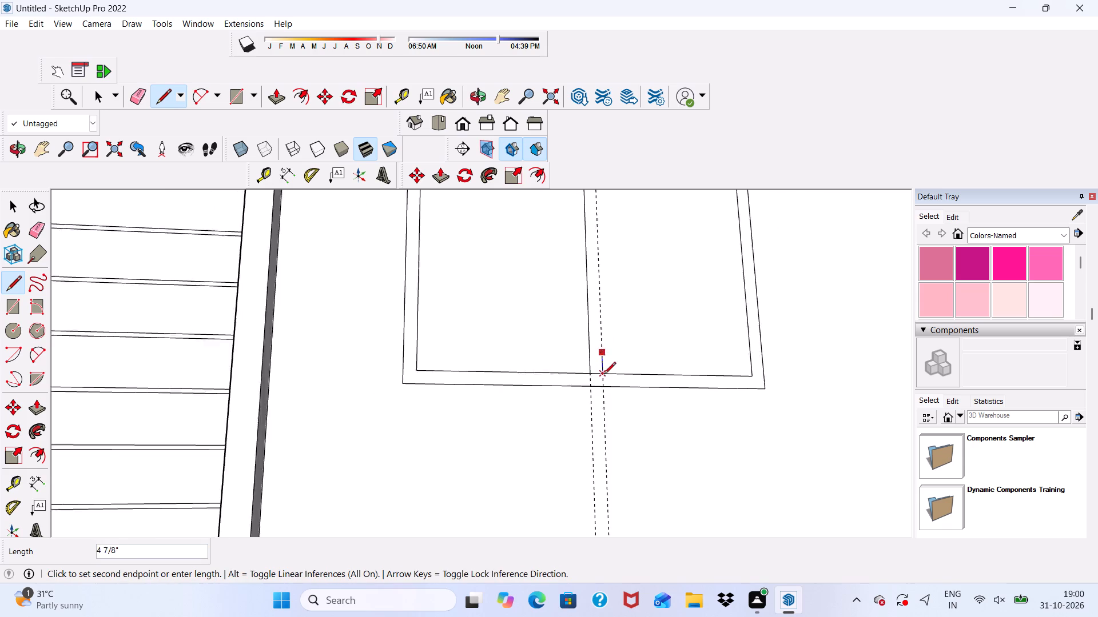
pyautogui.scroll(-8, 604, 375)
pyautogui.scroll(14, 610, 293)
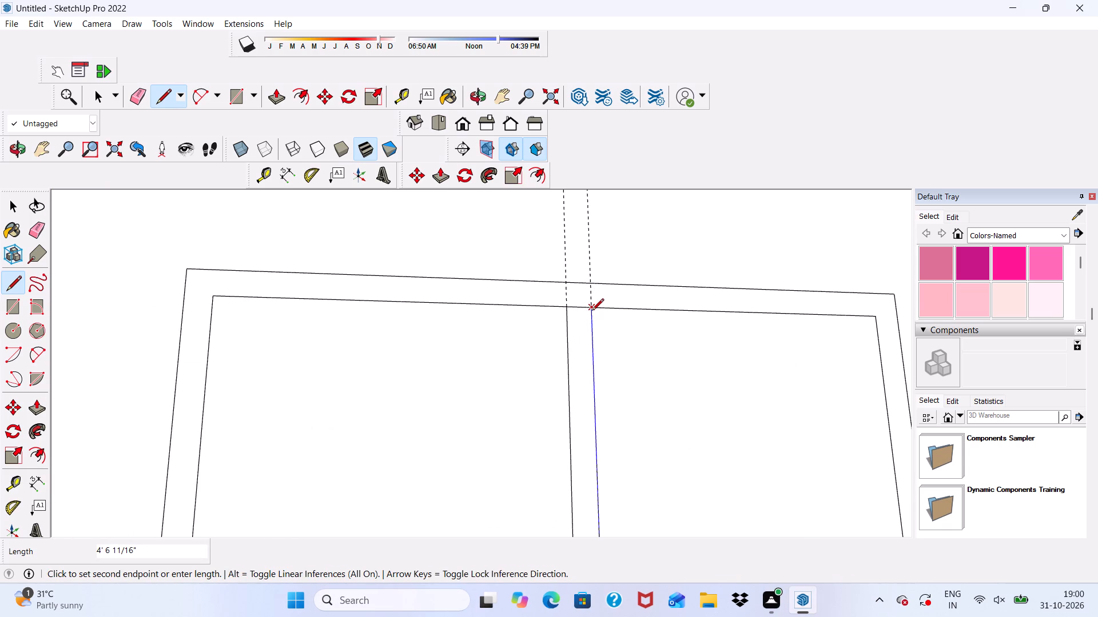
pyautogui.click(591, 311)
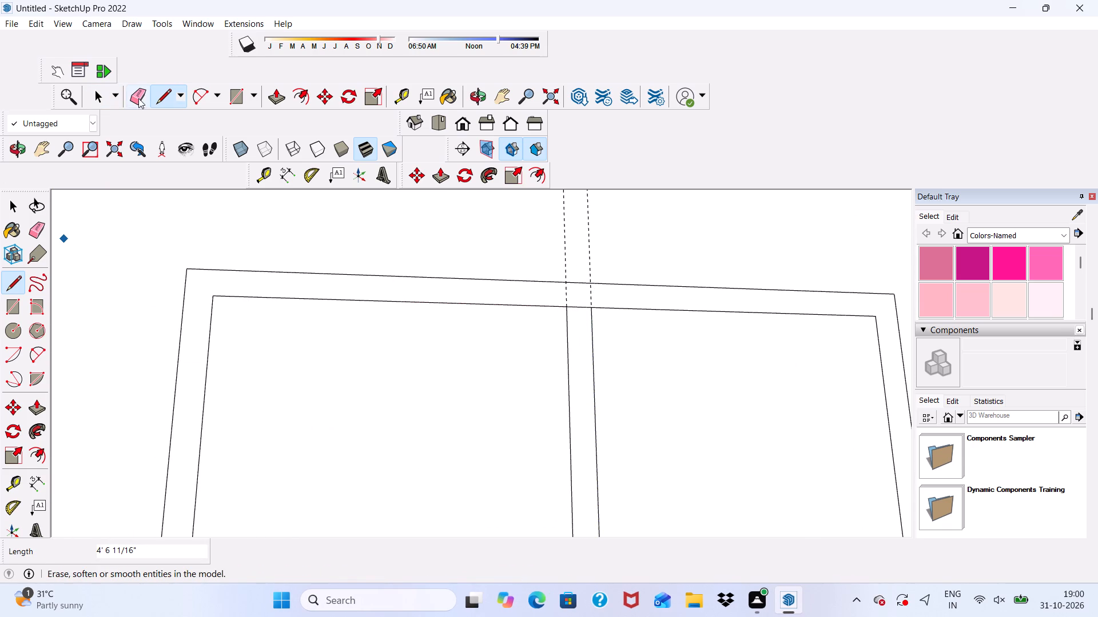
# Erase both guides and the inner top and bottom frame edge pieces between the mullion lines of the lowest window.
pyautogui.click(140, 92)
pyautogui.moveTo(559, 231); pyautogui.dragTo(655, 231)
pyautogui.moveTo(576, 304); pyautogui.dragTo(580, 318)
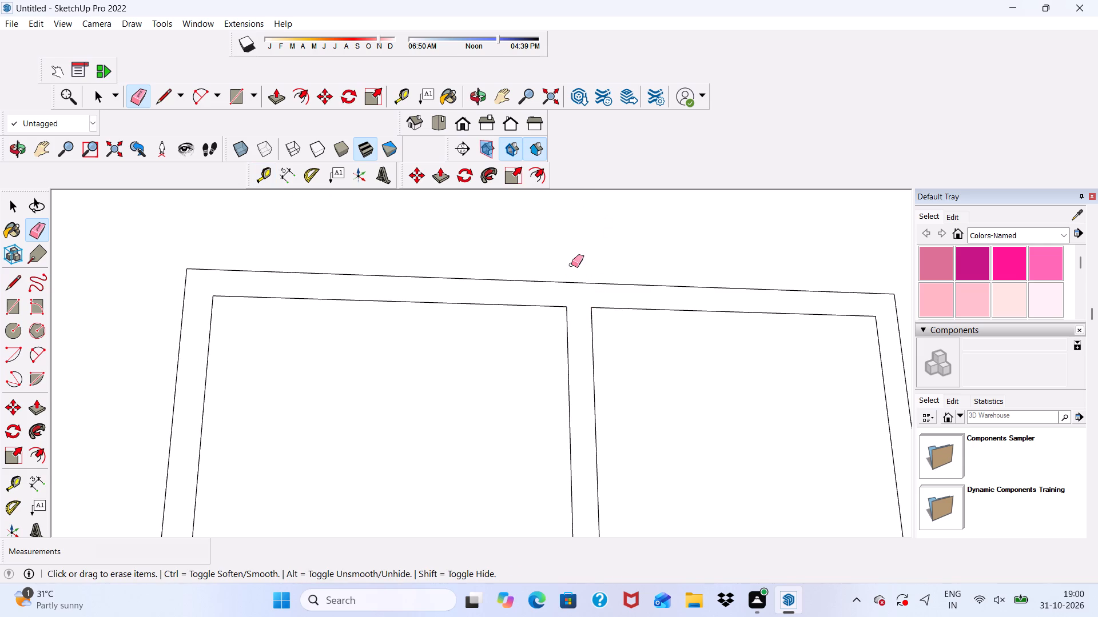
pyautogui.scroll(-10, 569, 257)
pyautogui.scroll(6, 596, 280)
pyautogui.scroll(-6, 595, 278)
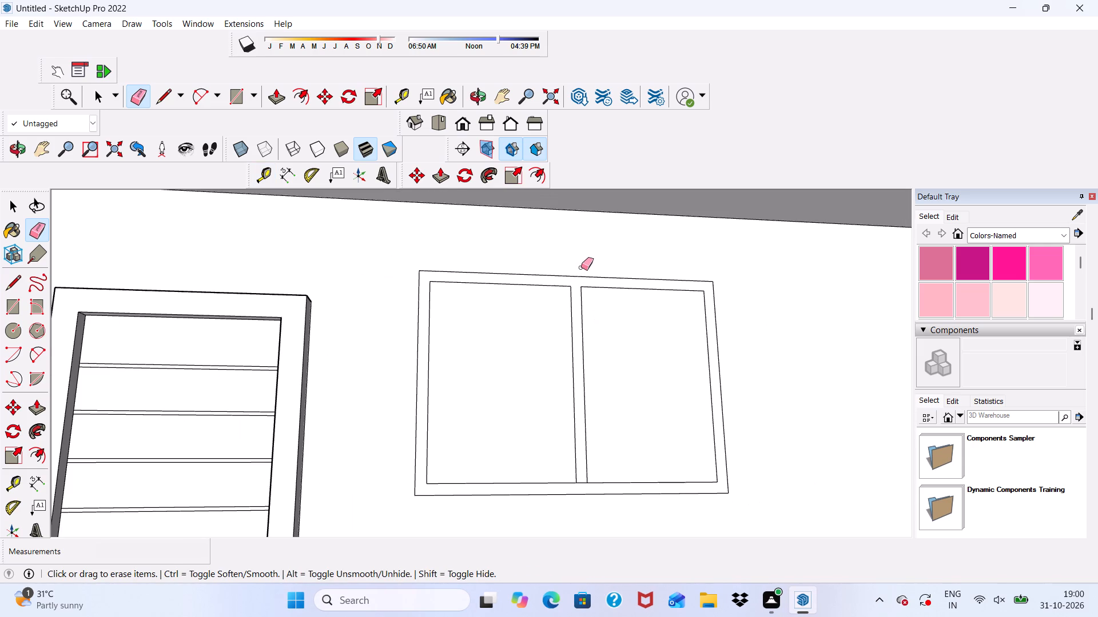
pyautogui.scroll(-2, 581, 268)
pyautogui.scroll(4, 592, 408)
pyautogui.scroll(9, 557, 450)
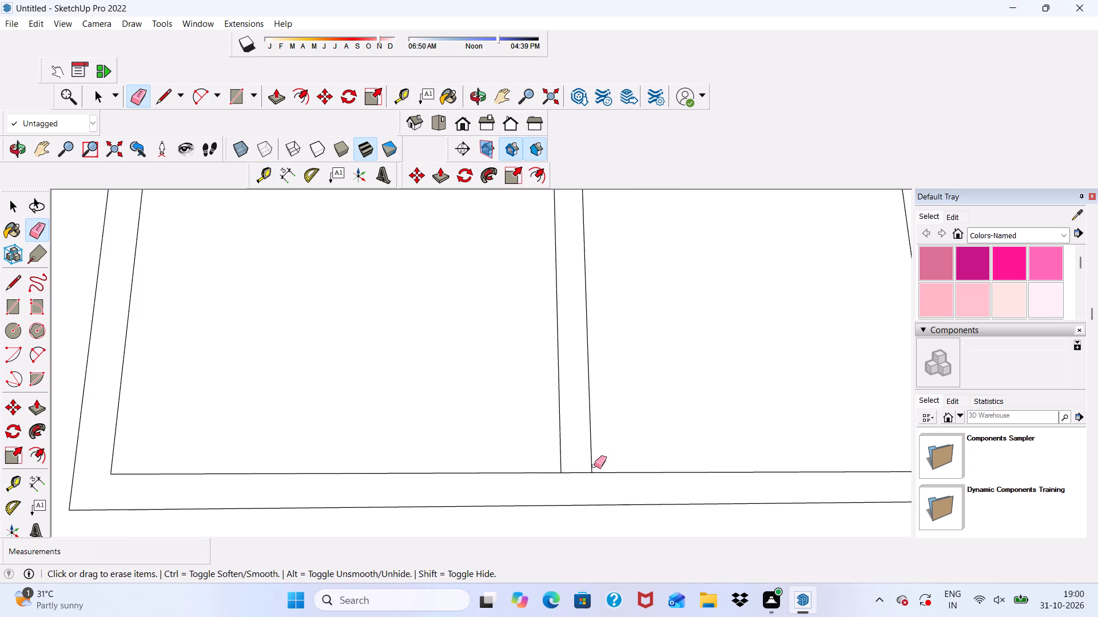
pyautogui.moveTo(564, 467); pyautogui.dragTo(572, 491)
pyautogui.scroll(-3, 558, 431)
pyautogui.scroll(-2, 631, 383)
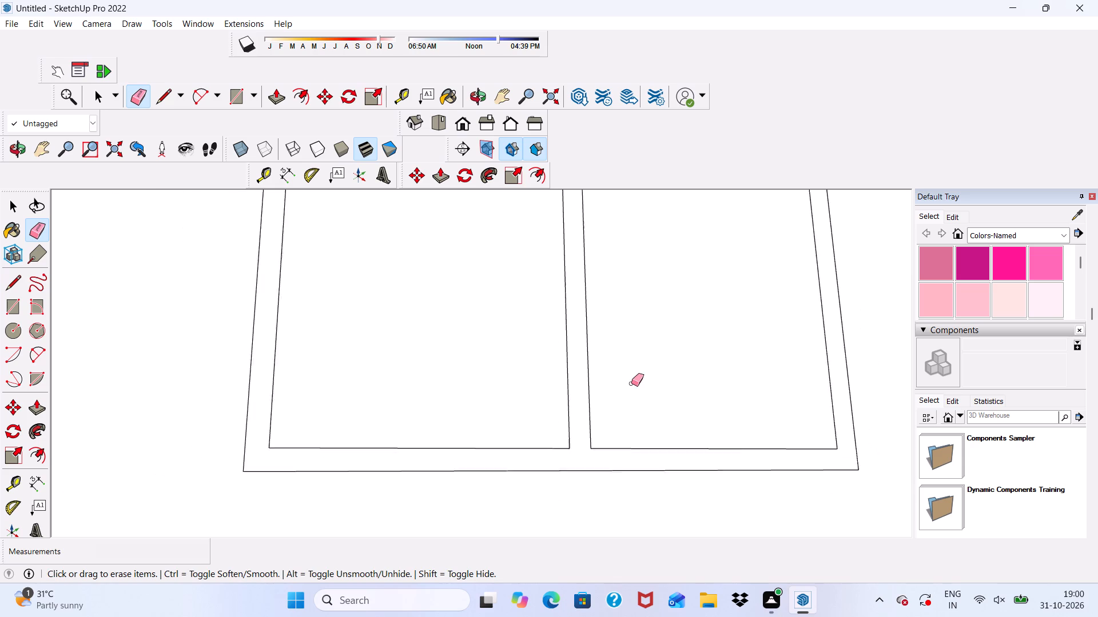
pyautogui.scroll(-2, 631, 383)
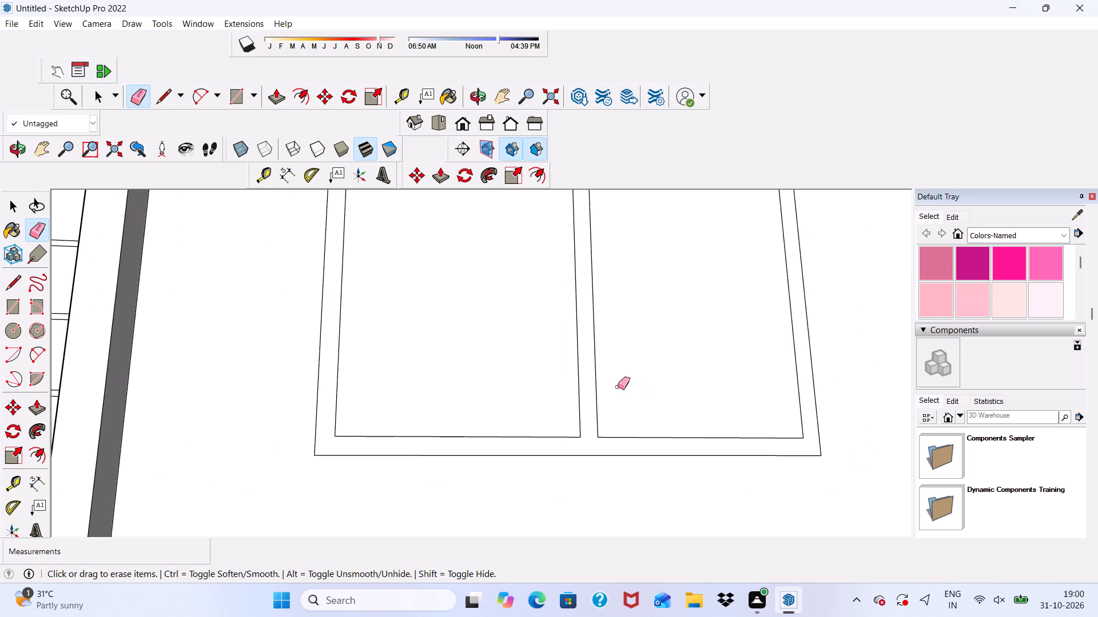
# Erase the inner bottom and top frame edge pieces between the mullion lines of the second-floor window.
pyautogui.press('space')
pyautogui.scroll(-7, 630, 381)
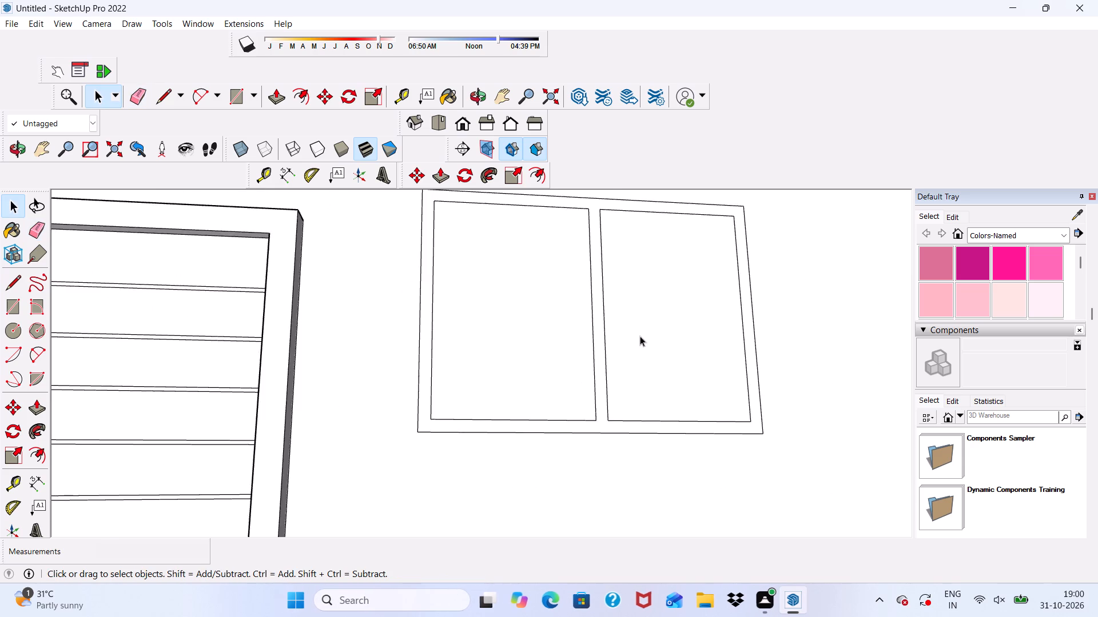
pyautogui.scroll(-3, 640, 336)
pyautogui.moveTo(681, 343); pyautogui.dragTo(675, 433, button='middle')
pyautogui.scroll(-12, 607, 412)
pyautogui.moveTo(629, 381); pyautogui.dragTo(610, 329, button='middle')
pyautogui.scroll(13, 580, 187)
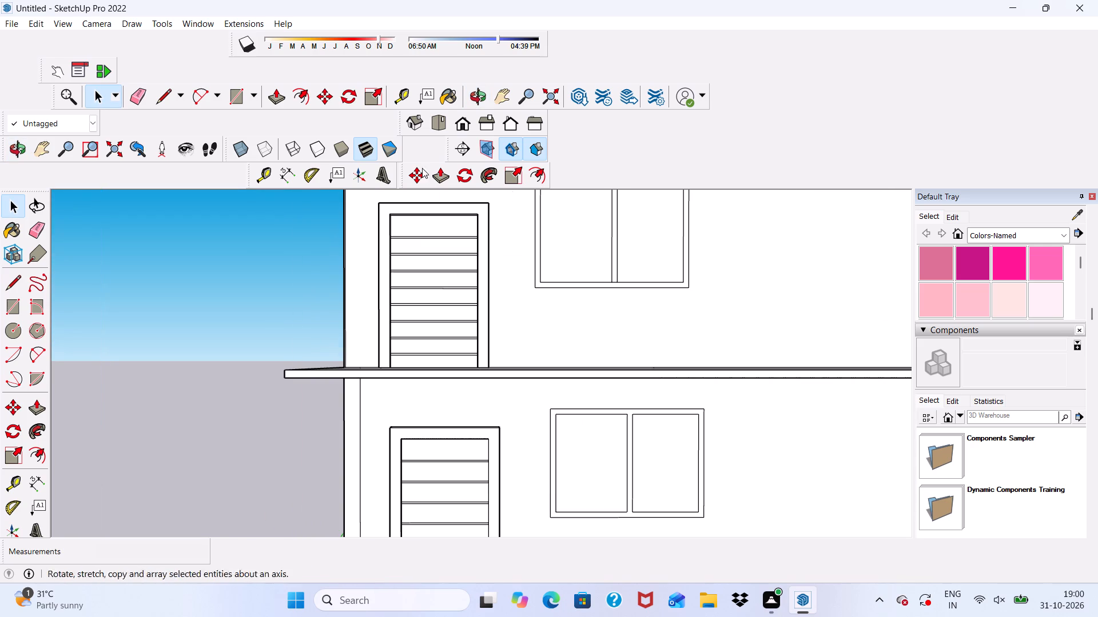
pyautogui.click(140, 99)
pyautogui.scroll(4, 535, 207)
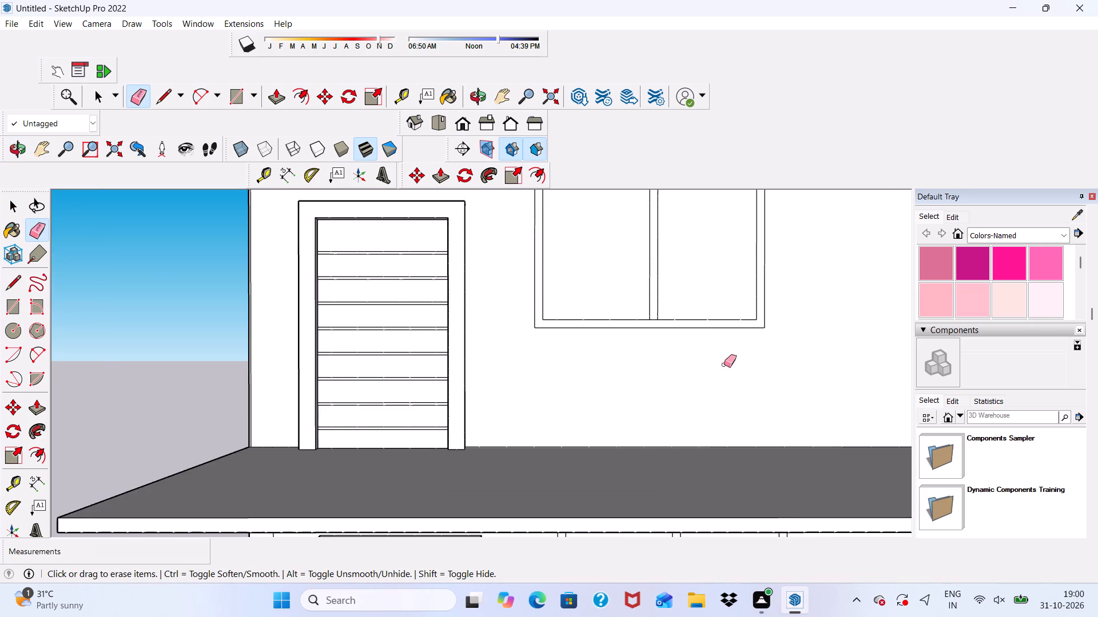
pyautogui.scroll(13, 725, 365)
pyautogui.moveTo(558, 273); pyautogui.dragTo(568, 307)
pyautogui.scroll(-7, 564, 299)
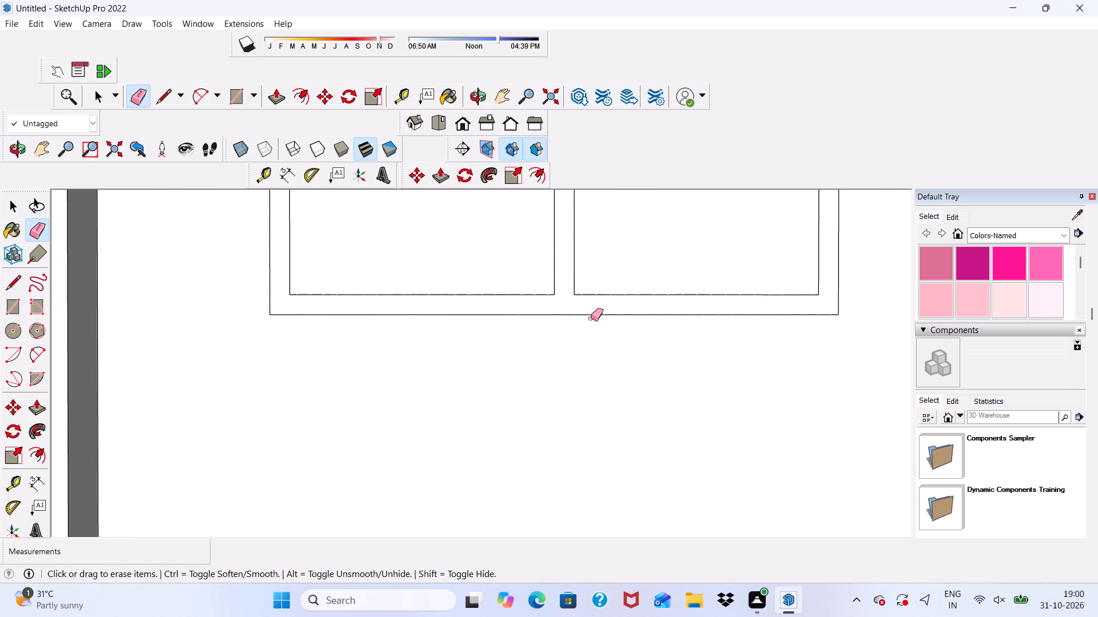
pyautogui.scroll(-13, 591, 318)
pyautogui.scroll(14, 585, 236)
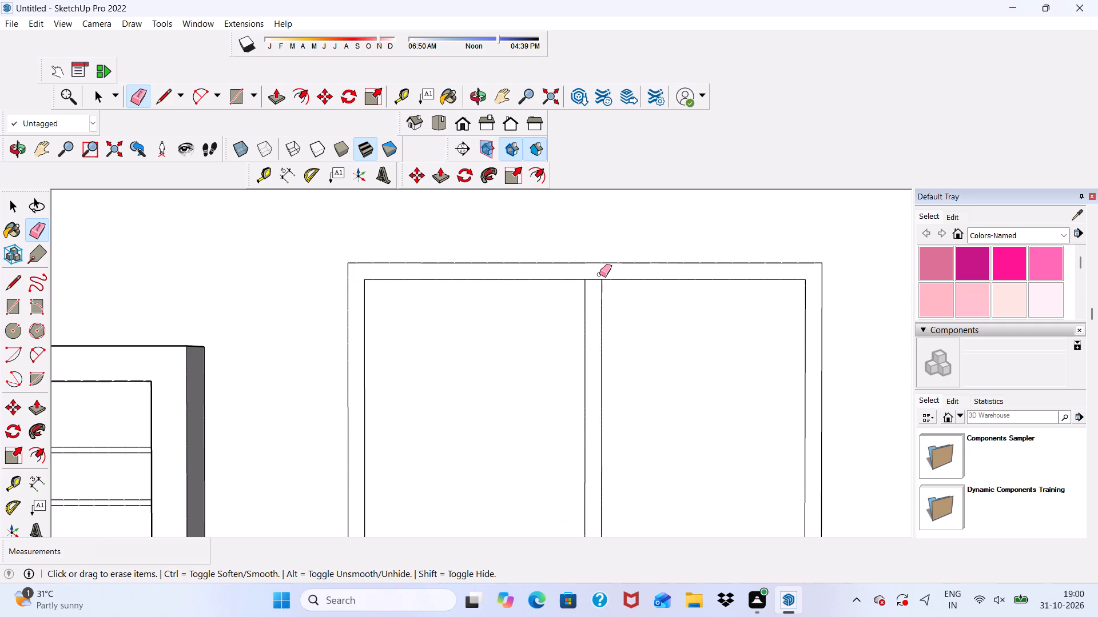
pyautogui.moveTo(598, 274); pyautogui.dragTo(597, 283)
# Erase the third-floor window's mullion extensions across the bottom frame and the inner bottom and top edge pieces between its mullion lines.
pyautogui.scroll(-6, 595, 284)
pyautogui.scroll(-19, 639, 301)
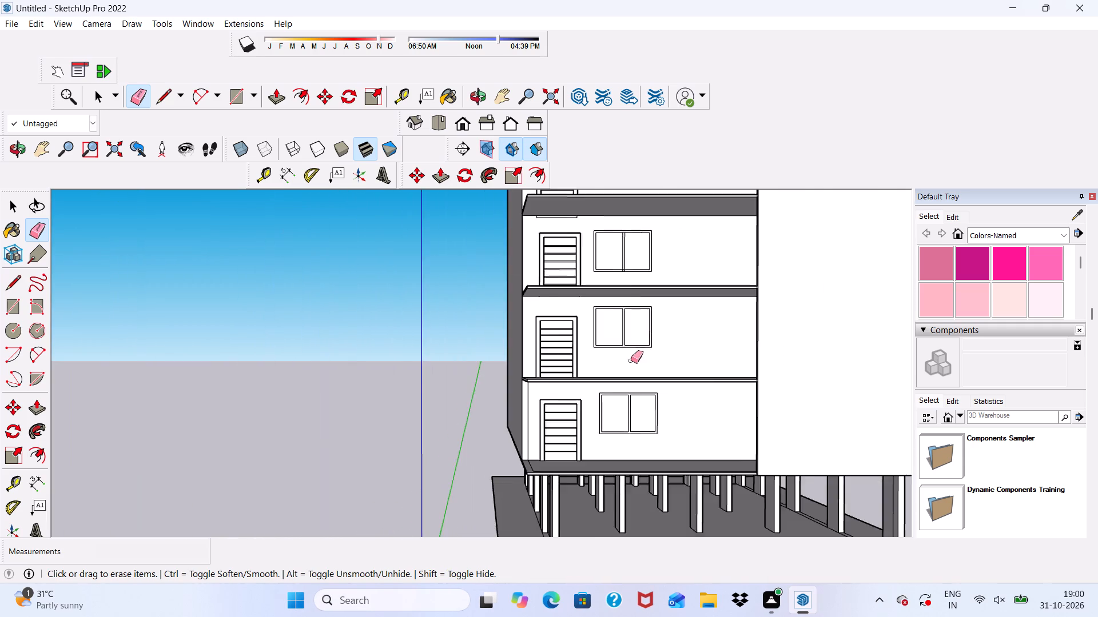
pyautogui.scroll(20, 615, 270)
pyautogui.scroll(8, 615, 270)
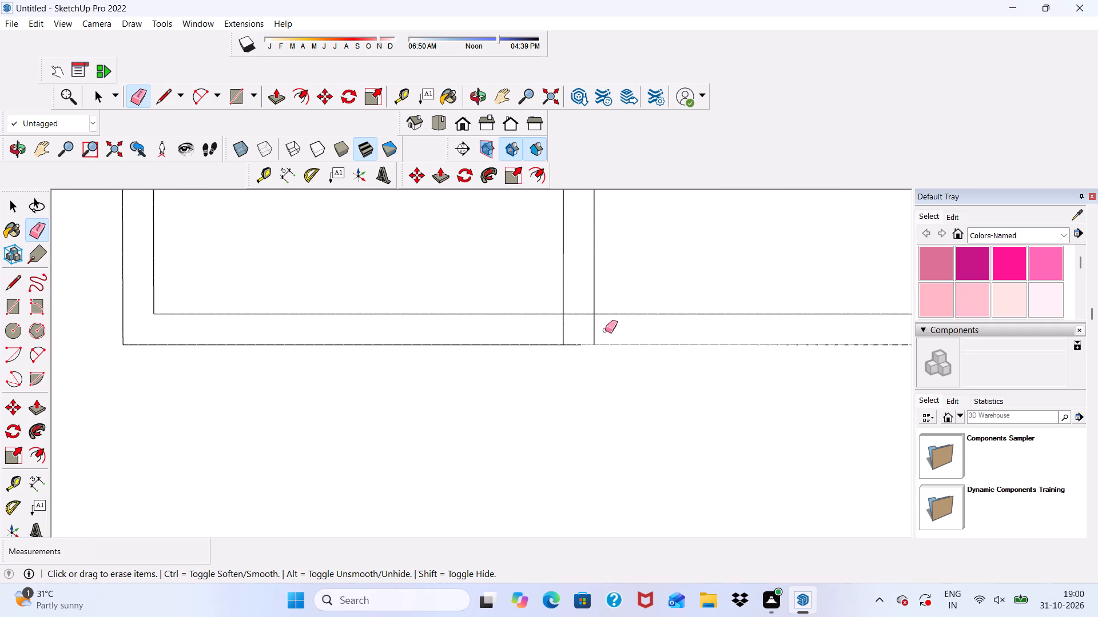
pyautogui.moveTo(605, 330); pyautogui.dragTo(544, 334)
pyautogui.scroll(-5, 538, 316)
pyautogui.scroll(5, 591, 322)
pyautogui.moveTo(551, 306); pyautogui.dragTo(554, 310)
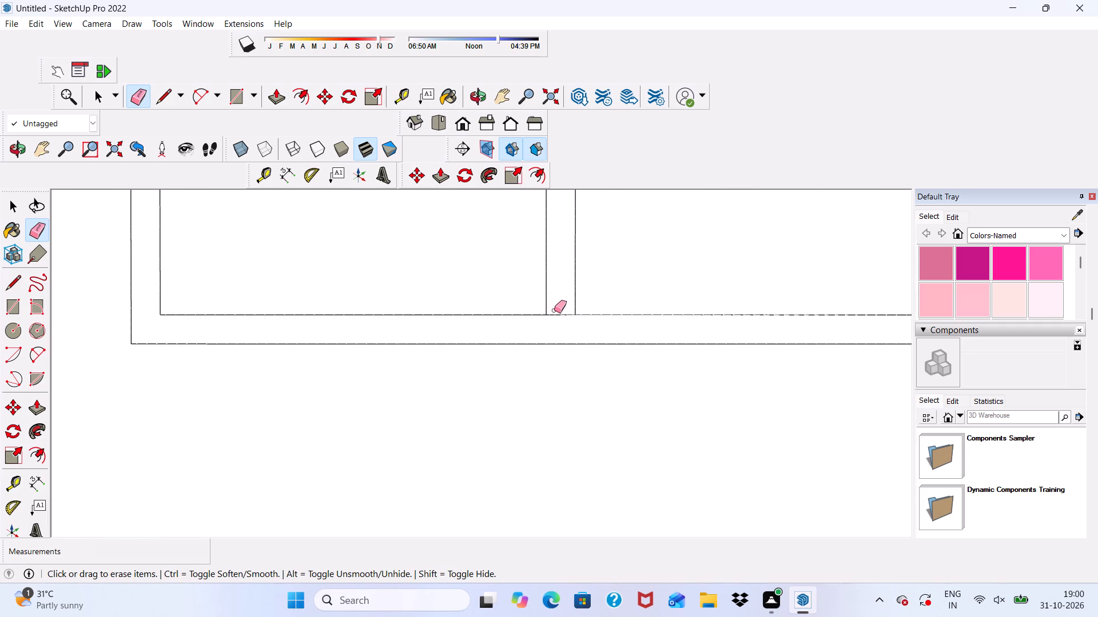
pyautogui.moveTo(554, 310); pyautogui.dragTo(556, 321)
pyautogui.scroll(-20, 551, 314)
pyautogui.moveTo(573, 328); pyautogui.dragTo(584, 387, button='middle')
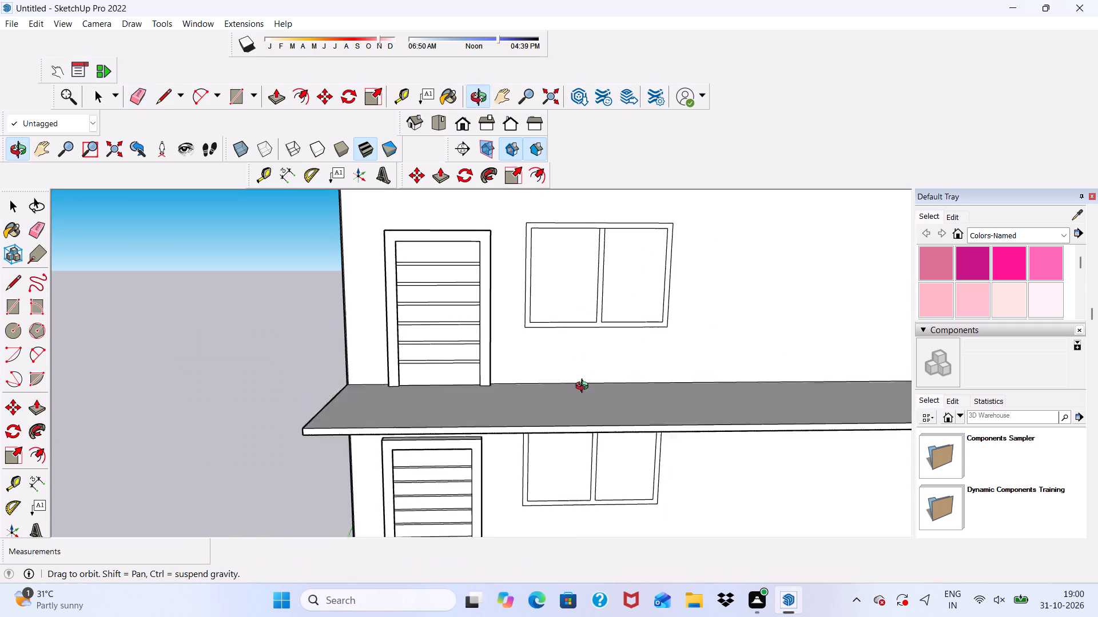
pyautogui.moveTo(584, 387); pyautogui.dragTo(590, 433, button='middle')
pyautogui.scroll(8, 568, 271)
pyautogui.scroll(-6, 618, 218)
pyautogui.scroll(11, 646, 250)
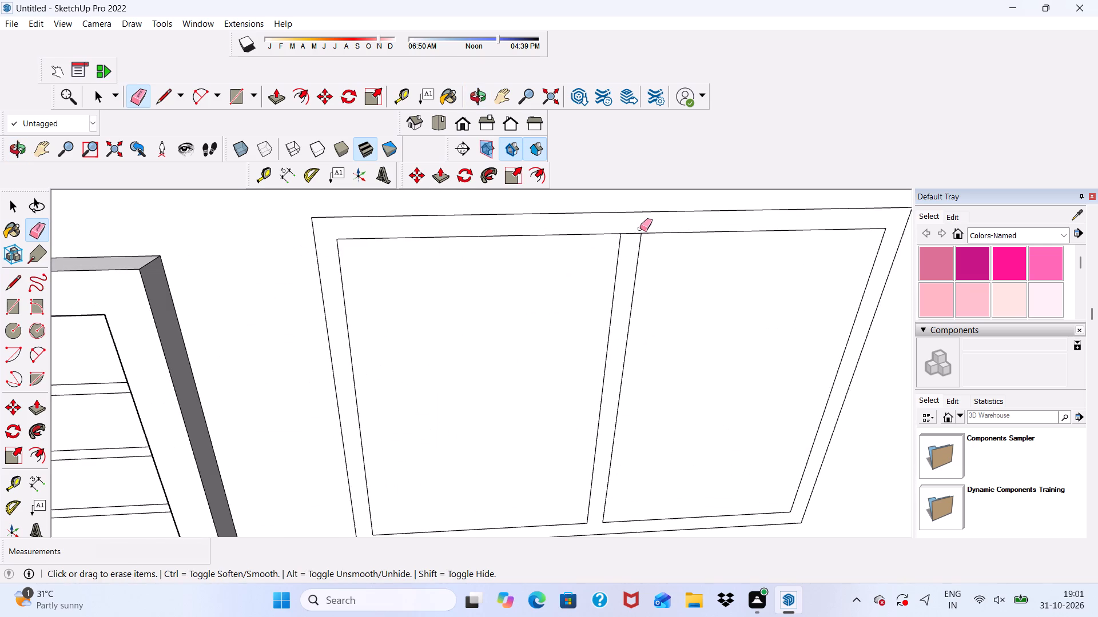
pyautogui.moveTo(627, 229); pyautogui.dragTo(631, 251)
# Erase the fourth-floor window's mullion extensions across the bottom frame and the inner bottom and top edge pieces between its mullion lines.
pyautogui.scroll(-19, 631, 249)
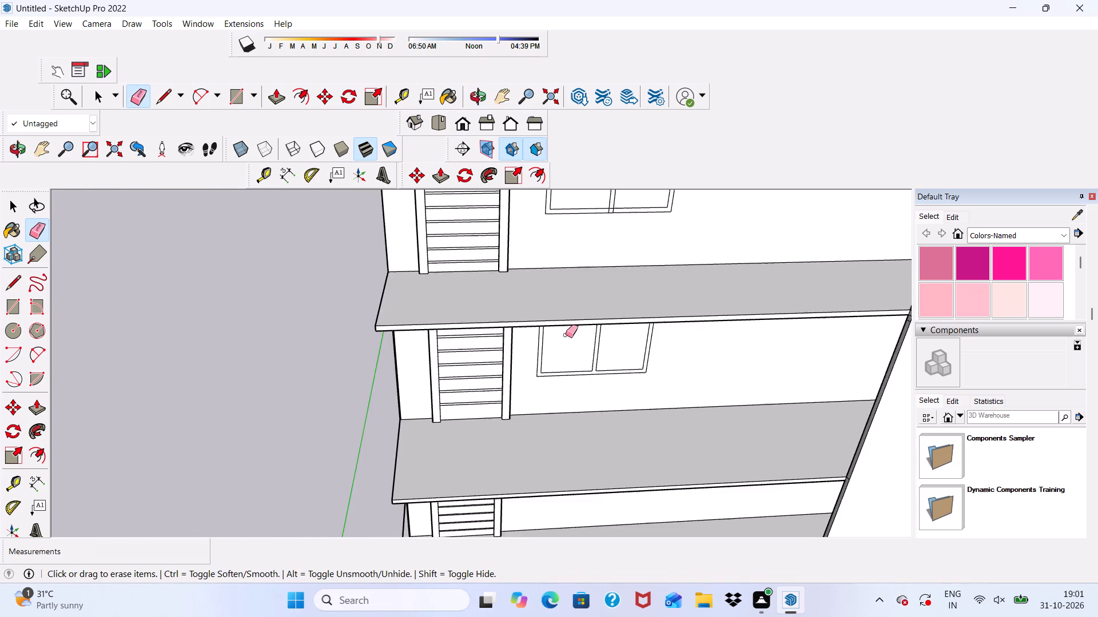
pyautogui.scroll(-4, 566, 335)
pyautogui.scroll(6, 571, 257)
pyautogui.scroll(15, 608, 305)
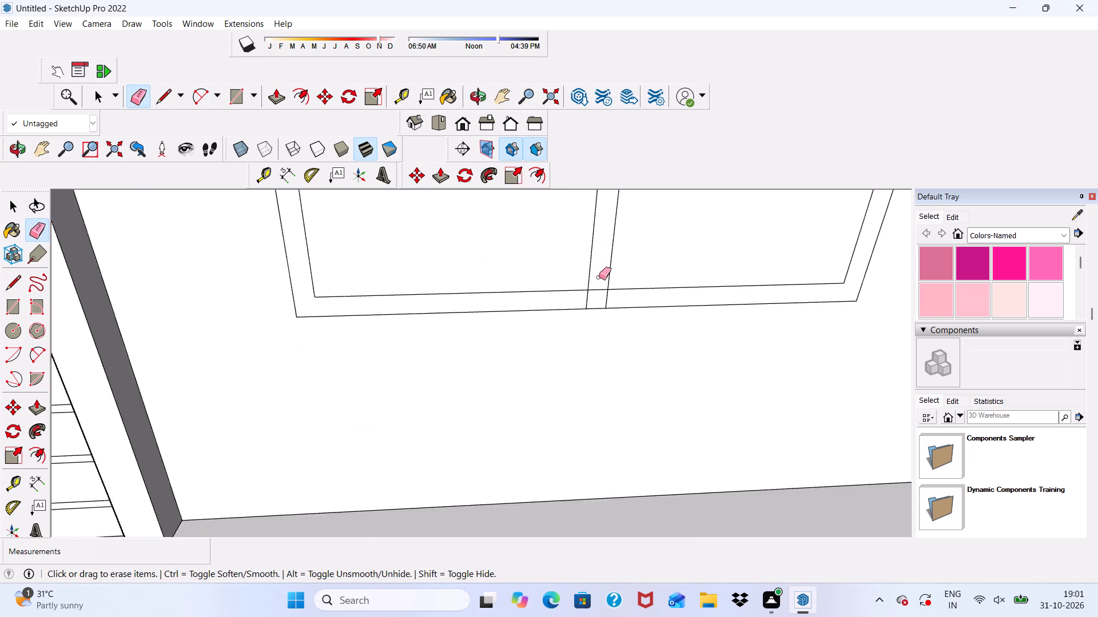
pyautogui.scroll(2, 599, 277)
pyautogui.moveTo(599, 278); pyautogui.dragTo(616, 304)
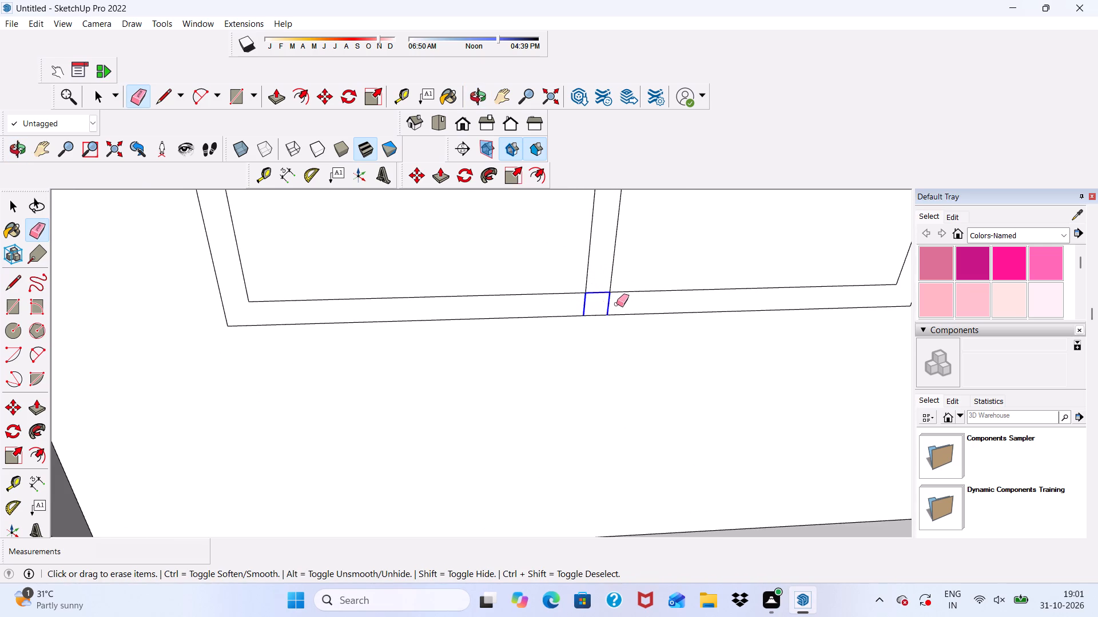
pyautogui.moveTo(616, 304); pyautogui.dragTo(618, 304)
pyautogui.scroll(-15, 618, 304)
pyautogui.moveTo(649, 356); pyautogui.dragTo(642, 335, button='middle')
pyautogui.scroll(2, 631, 211)
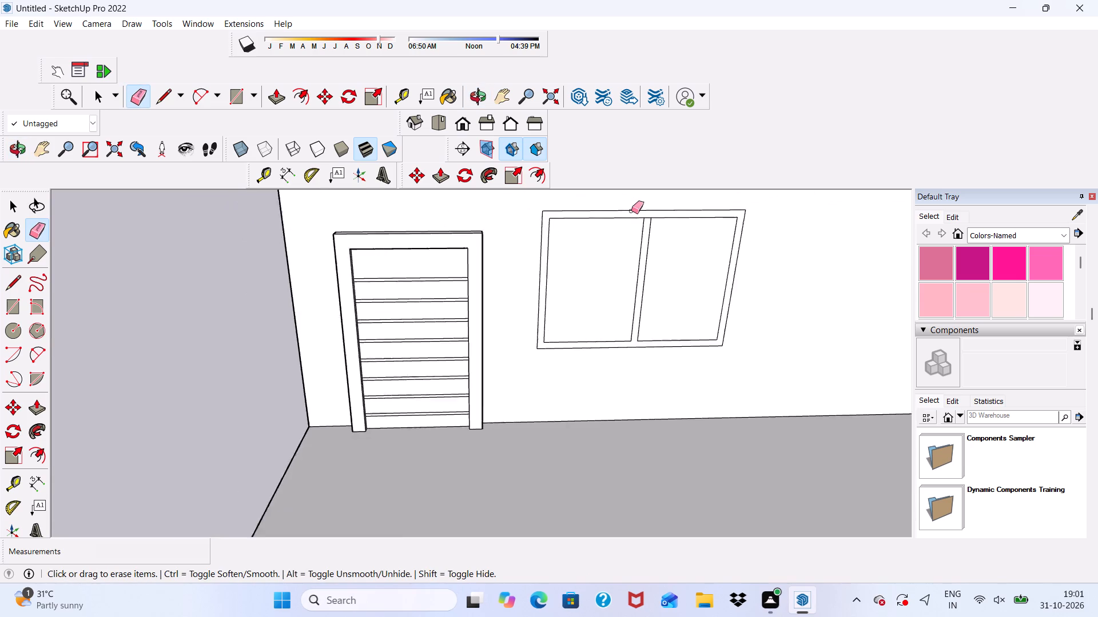
pyautogui.scroll(13, 631, 211)
pyautogui.click(646, 209)
pyautogui.scroll(-6, 646, 212)
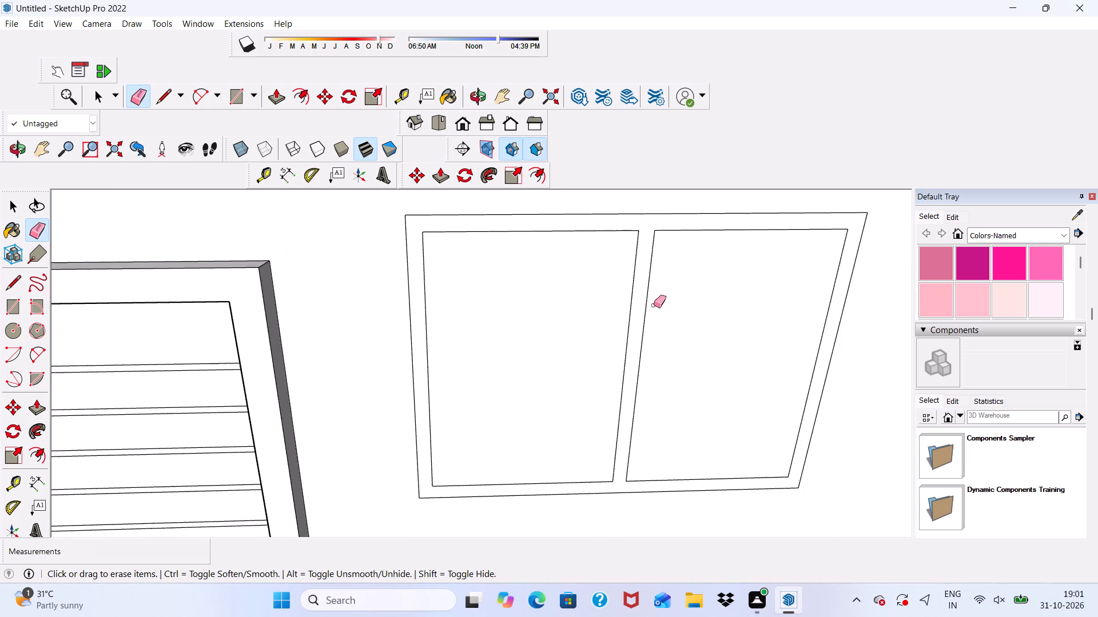
# Erase the inner top and bottom frame edge pieces between the mullion lines of the fifth-floor window.
pyautogui.scroll(-20, 654, 305)
pyautogui.scroll(-5, 654, 305)
pyautogui.moveTo(631, 360); pyautogui.dragTo(622, 287, button='middle')
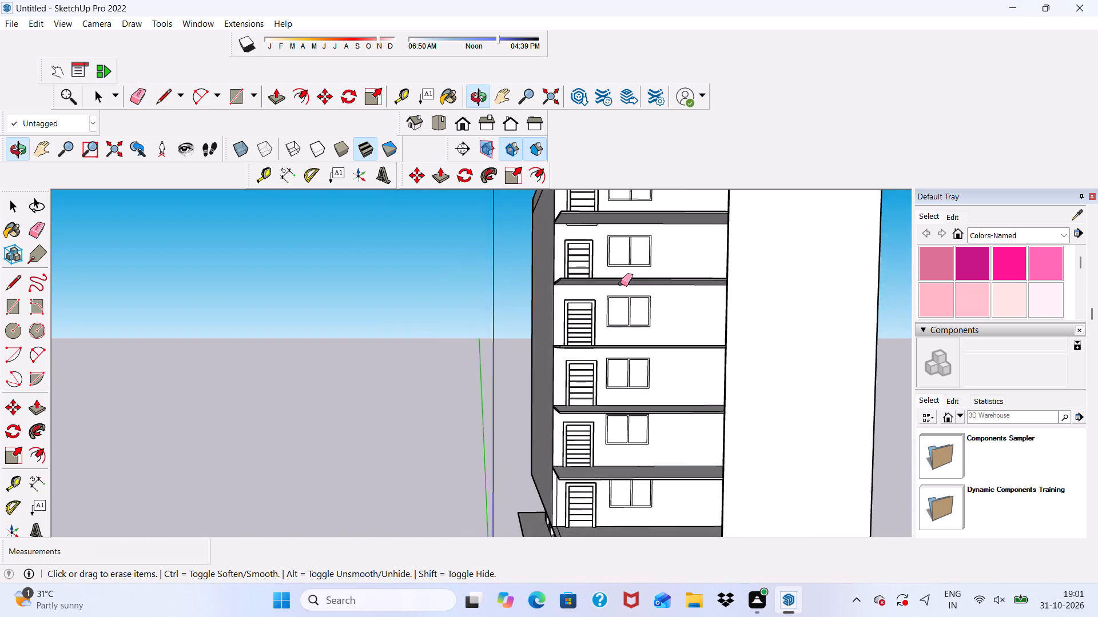
pyautogui.scroll(6, 620, 283)
pyautogui.scroll(14, 632, 206)
pyautogui.moveTo(634, 211); pyautogui.dragTo(634, 217)
pyautogui.scroll(4, 635, 384)
pyautogui.moveTo(627, 419); pyautogui.dragTo(628, 426)
# Erase the top-floor window's mullion extensions across the top and bottom frame and the inner edge pieces between its mullion lines.
pyautogui.scroll(-13, 640, 366)
pyautogui.scroll(-10, 649, 372)
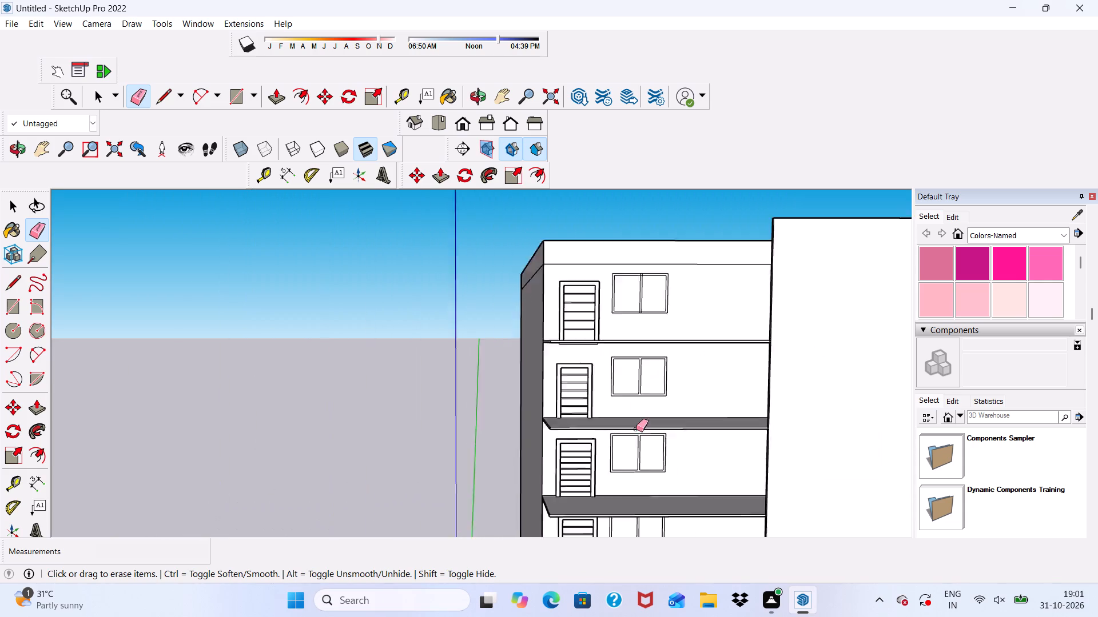
pyautogui.scroll(-2, 636, 429)
pyautogui.scroll(6, 651, 302)
pyautogui.scroll(19, 640, 305)
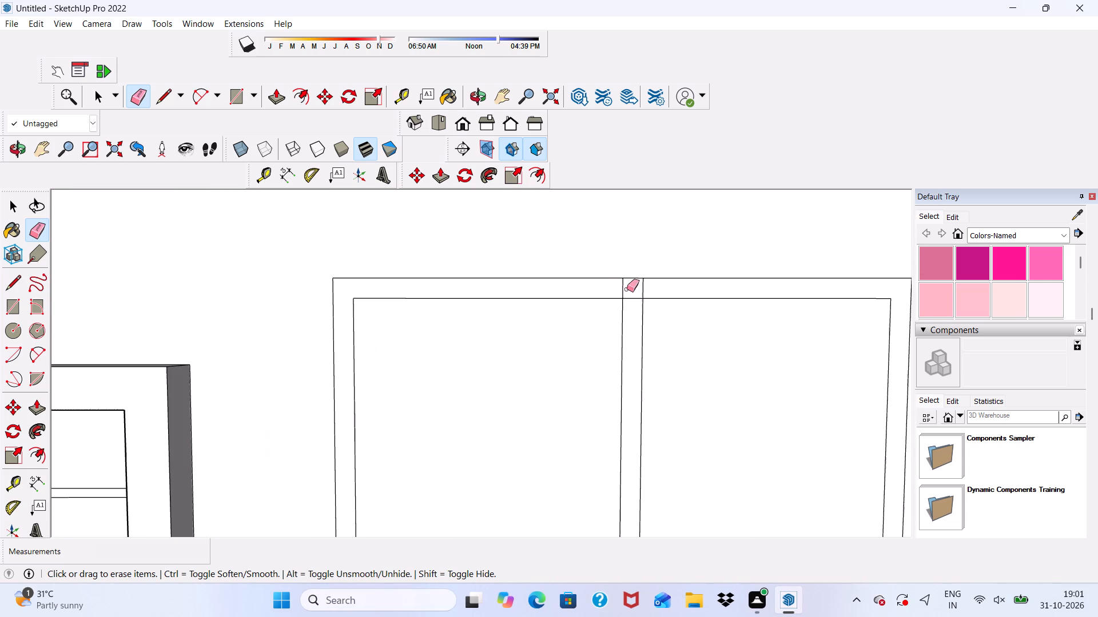
pyautogui.moveTo(614, 289); pyautogui.dragTo(643, 289)
pyautogui.click(628, 298)
pyautogui.scroll(-10, 641, 270)
pyautogui.scroll(10, 655, 434)
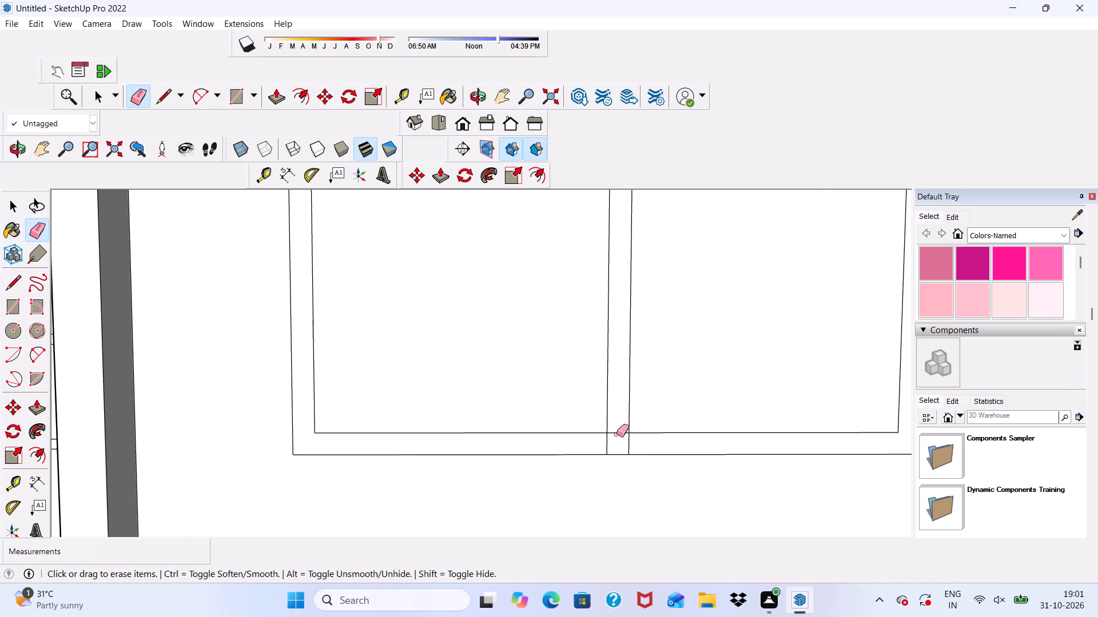
pyautogui.moveTo(616, 434); pyautogui.dragTo(597, 450)
pyautogui.moveTo(617, 444); pyautogui.dragTo(642, 444)
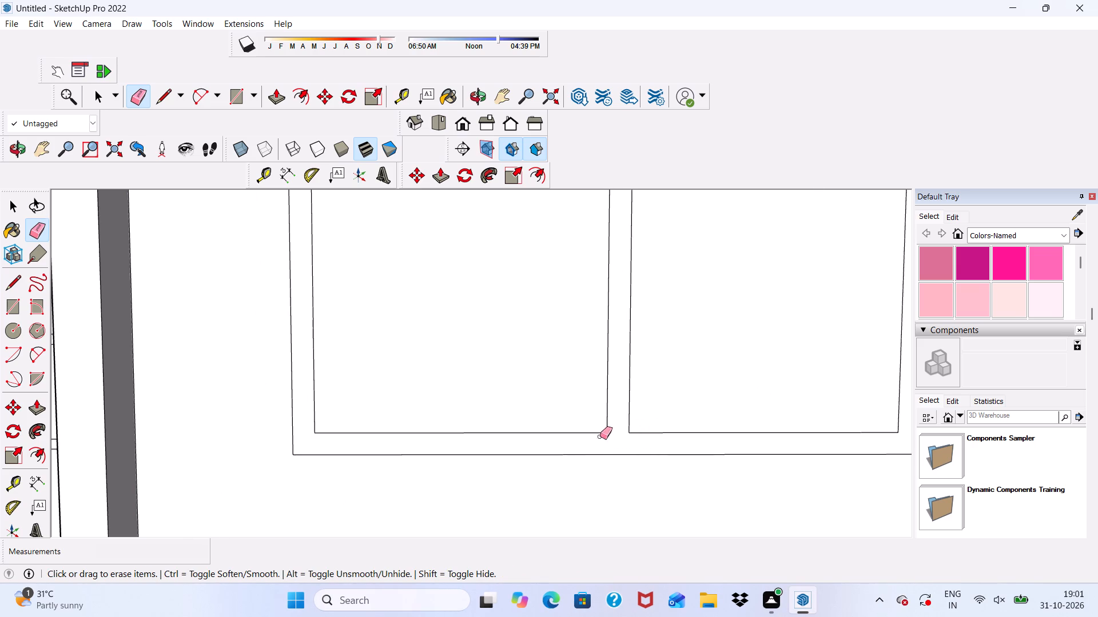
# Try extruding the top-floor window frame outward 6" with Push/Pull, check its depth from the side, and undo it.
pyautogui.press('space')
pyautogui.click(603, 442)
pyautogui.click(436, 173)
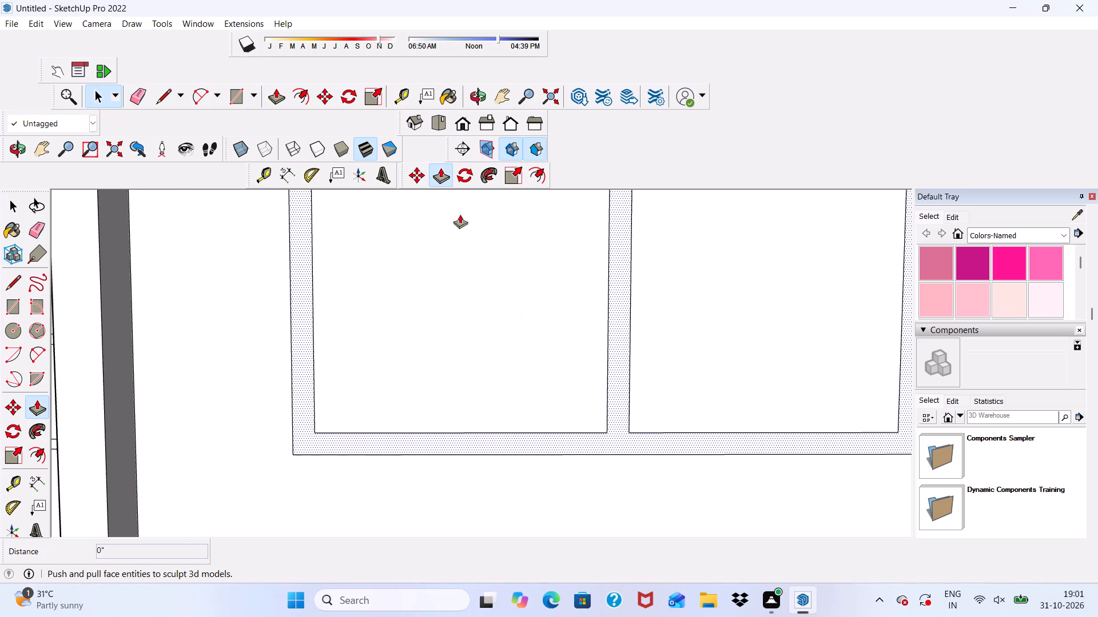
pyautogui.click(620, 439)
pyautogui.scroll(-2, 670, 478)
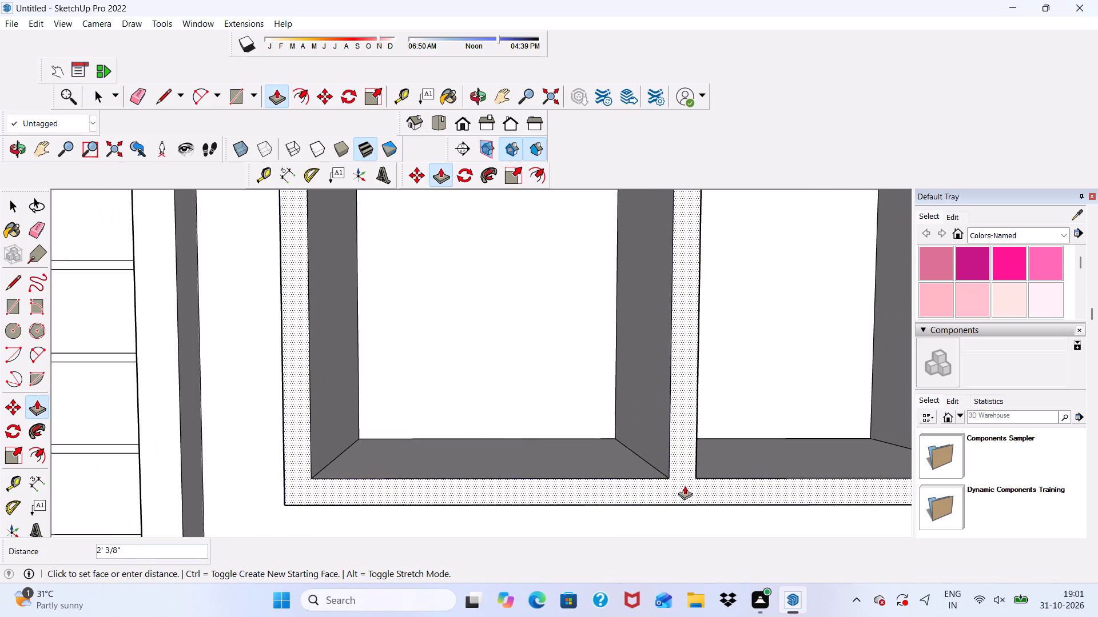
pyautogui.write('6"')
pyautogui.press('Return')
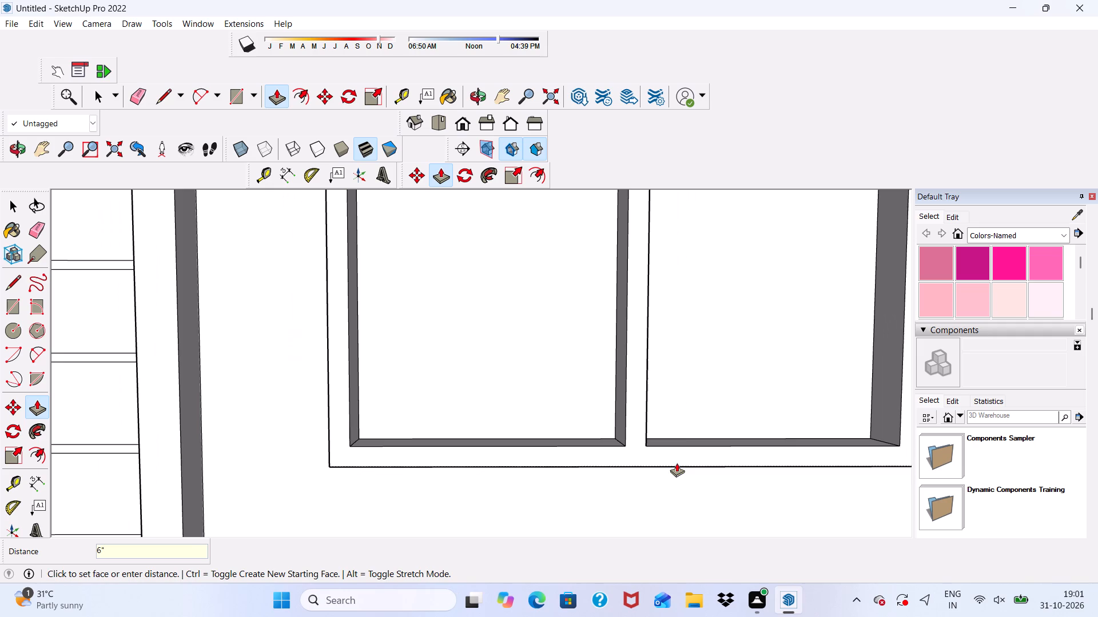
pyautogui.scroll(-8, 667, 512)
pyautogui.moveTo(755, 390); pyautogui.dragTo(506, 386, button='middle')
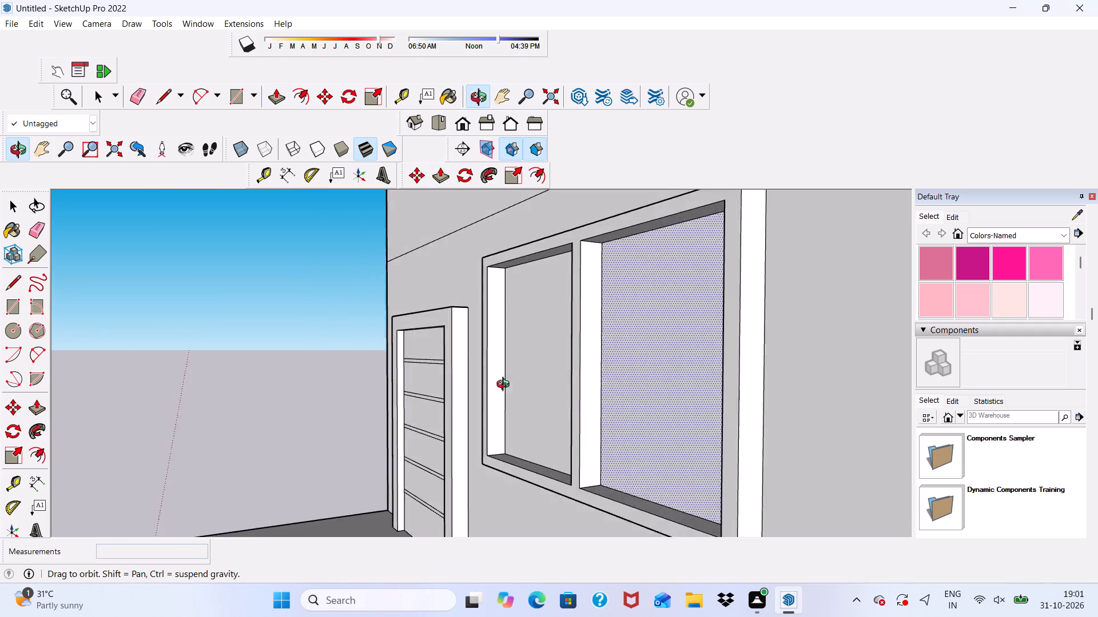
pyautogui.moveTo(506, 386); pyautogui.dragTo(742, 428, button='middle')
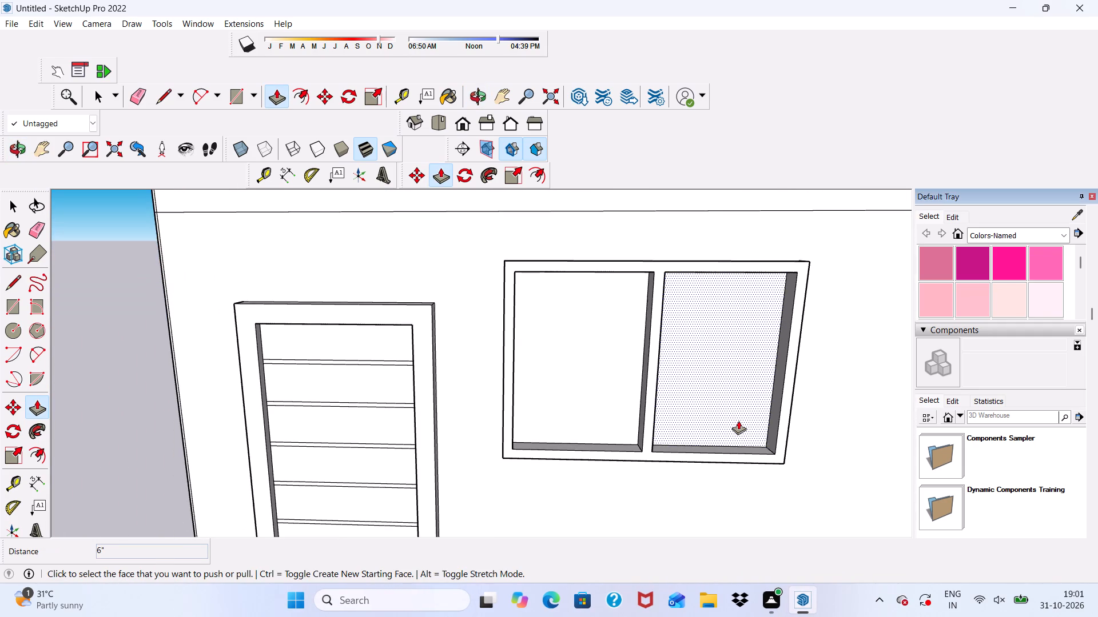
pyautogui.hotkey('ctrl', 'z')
# Extrude the top-floor window's frame and mullion face outward 3" with Push/Pull.
pyautogui.scroll(8, 528, 367)
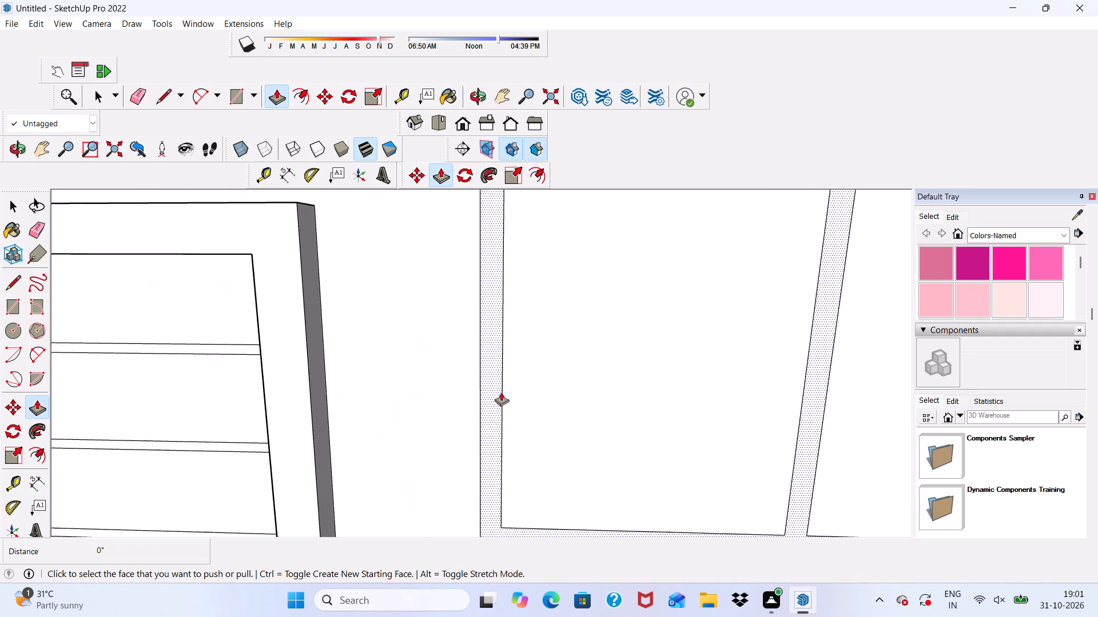
pyautogui.click(487, 411)
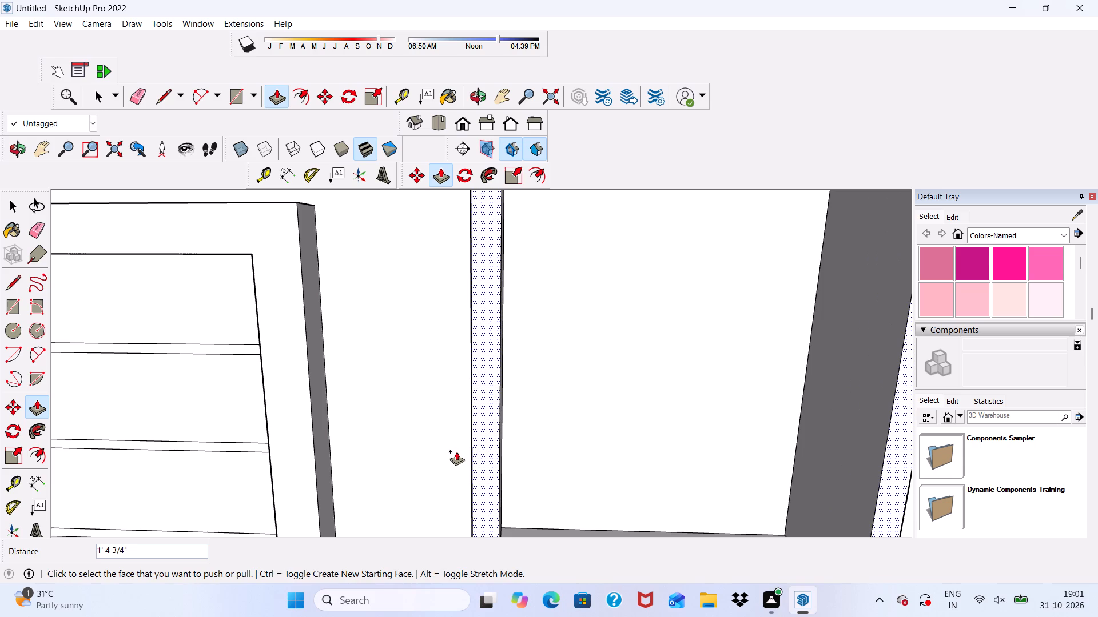
pyautogui.write('3"')
pyautogui.press('Return')
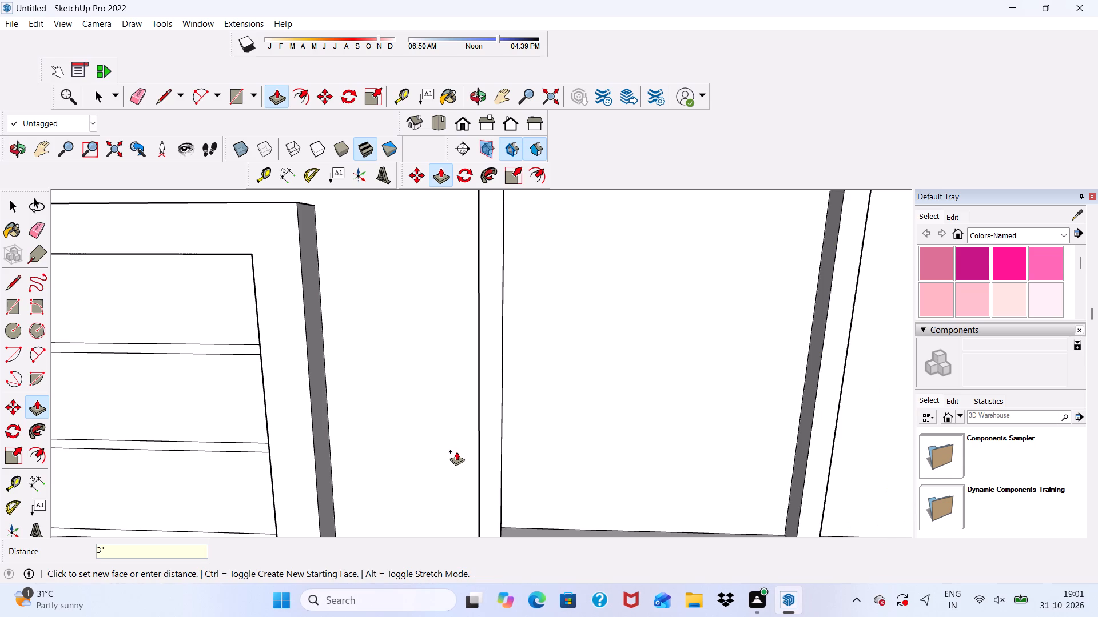
# Extrude the fifth-floor window's frame and mullion face outward 3" from the wall.
pyautogui.scroll(-5, 456, 451)
pyautogui.scroll(-13, 559, 386)
pyautogui.scroll(-8, 576, 297)
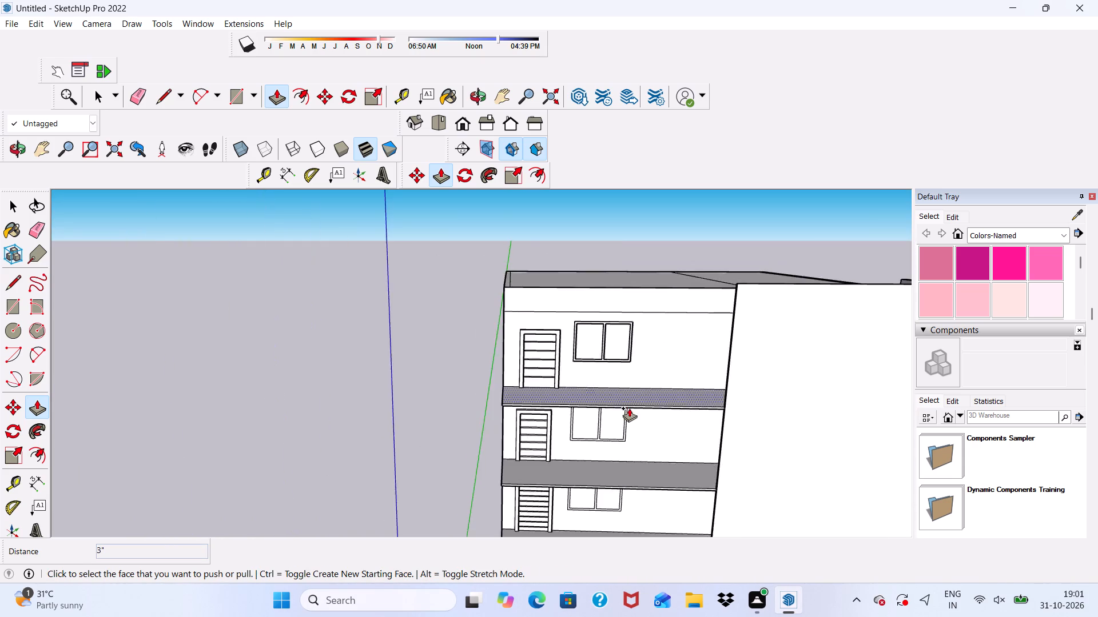
pyautogui.scroll(20, 631, 428)
pyautogui.scroll(6, 631, 428)
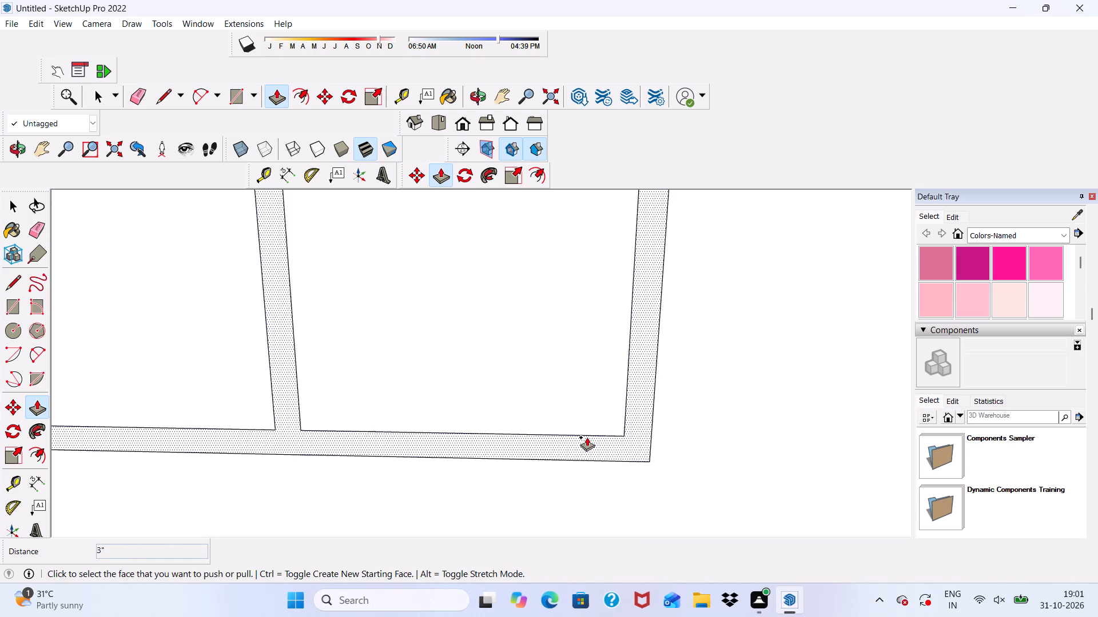
pyautogui.click(586, 438)
pyautogui.write('3"')
pyautogui.press('Return')
# Extrude the fourth-floor window's frame and mullion face outward 3" from the wall.
pyautogui.scroll(-4, 490, 422)
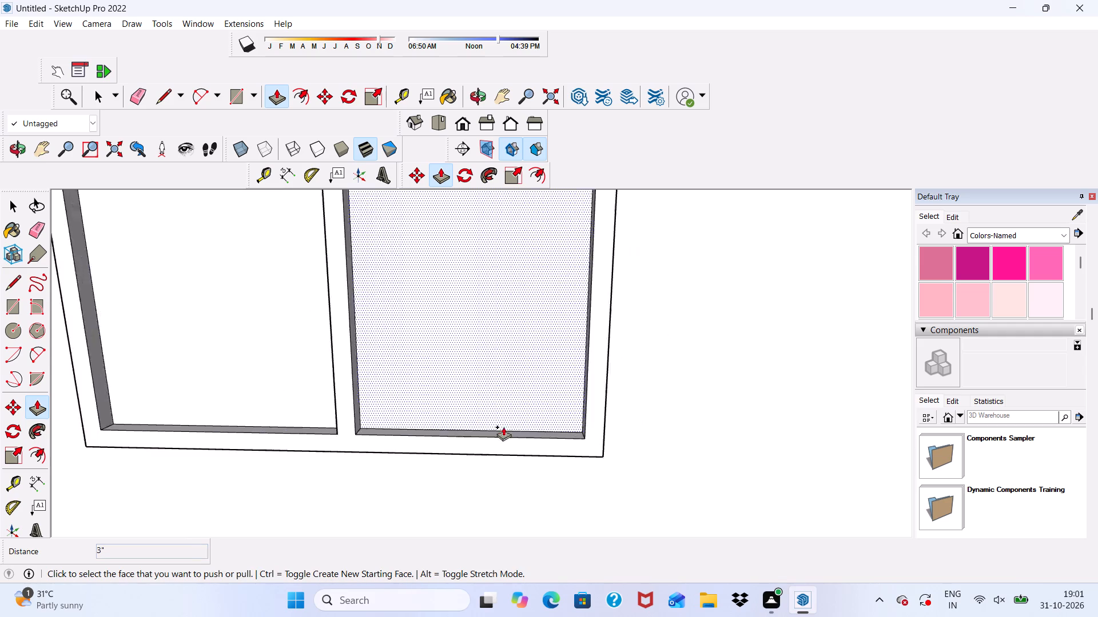
pyautogui.scroll(-15, 503, 427)
pyautogui.scroll(-7, 492, 276)
pyautogui.scroll(8, 473, 415)
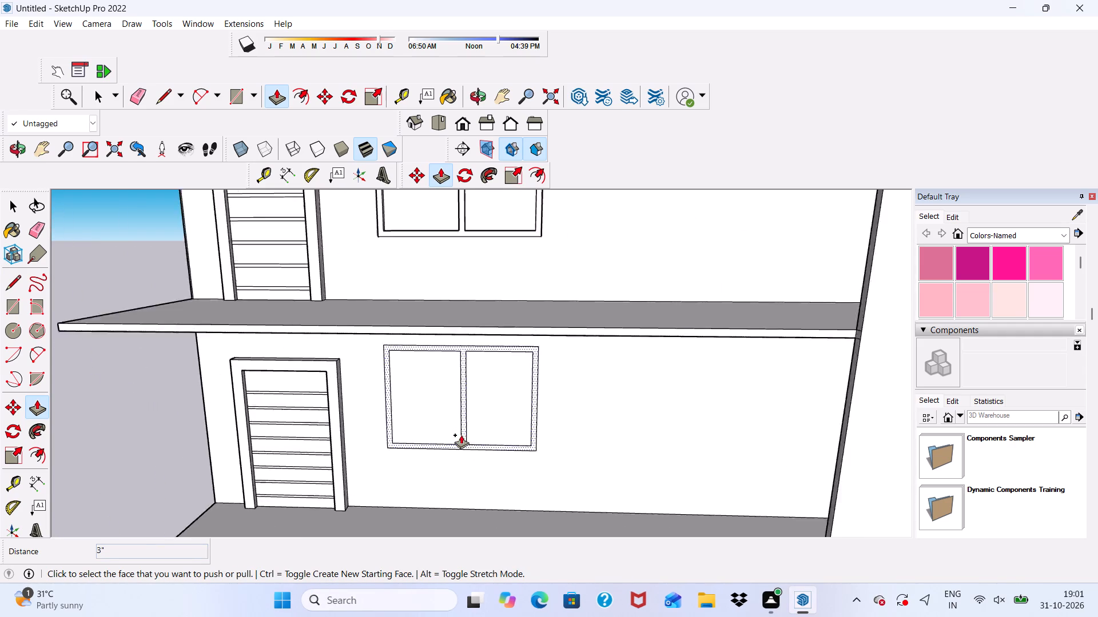
pyautogui.scroll(8, 461, 435)
pyautogui.click(466, 451)
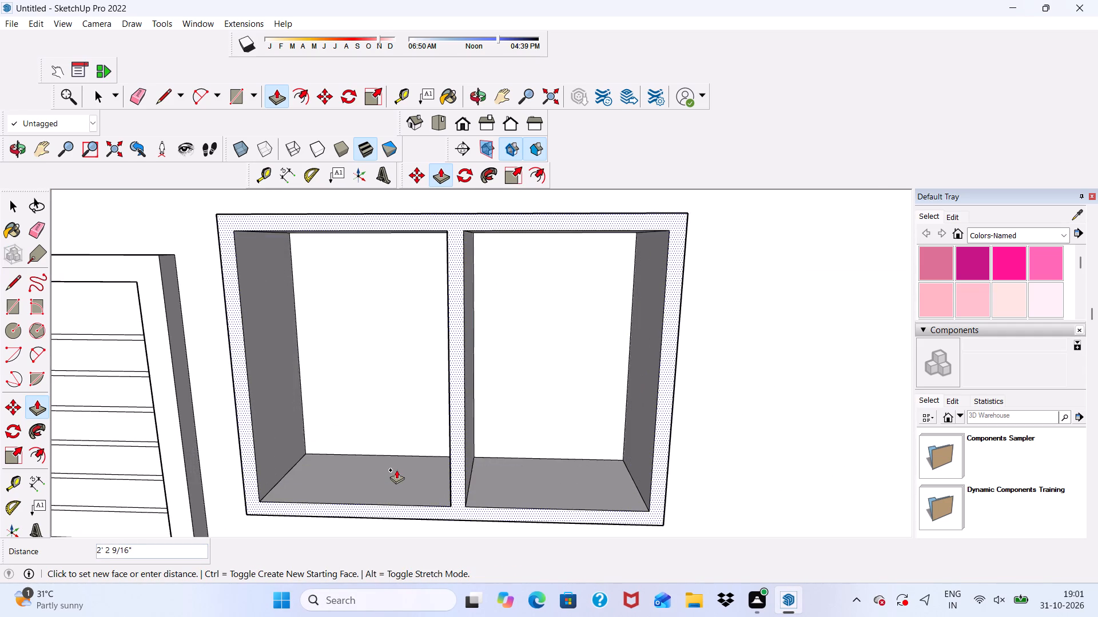
pyautogui.write('3"')
pyautogui.press('Return')
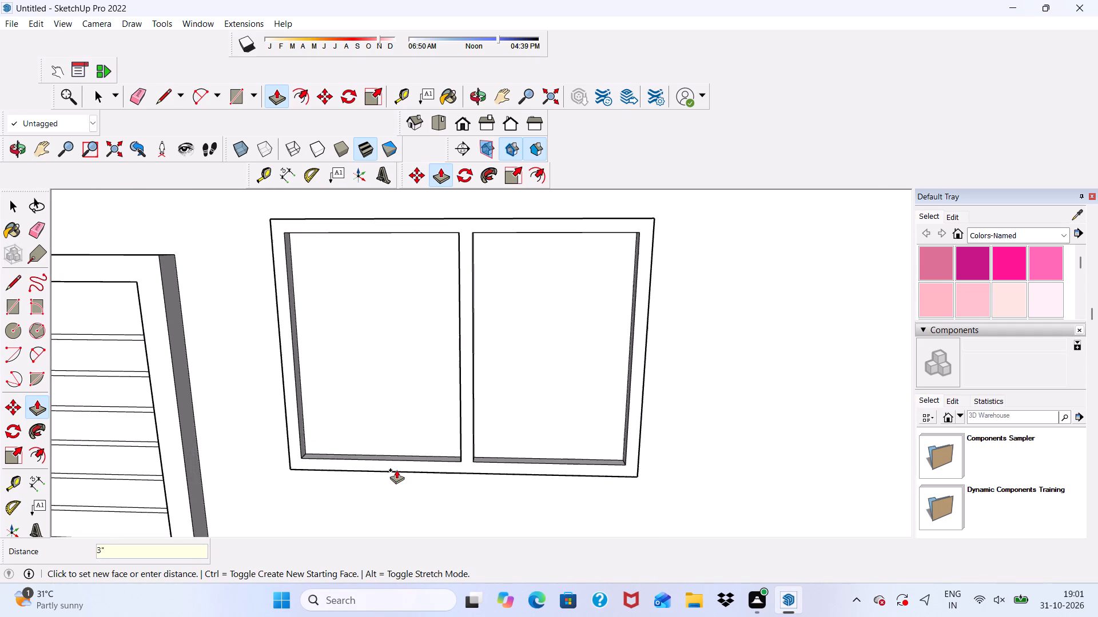
# Extrude the third-floor window's frame and mullion face outward 3" from the wall.
pyautogui.scroll(-6, 403, 469)
pyautogui.scroll(-5, 580, 344)
pyautogui.scroll(-11, 538, 243)
pyautogui.scroll(2, 538, 424)
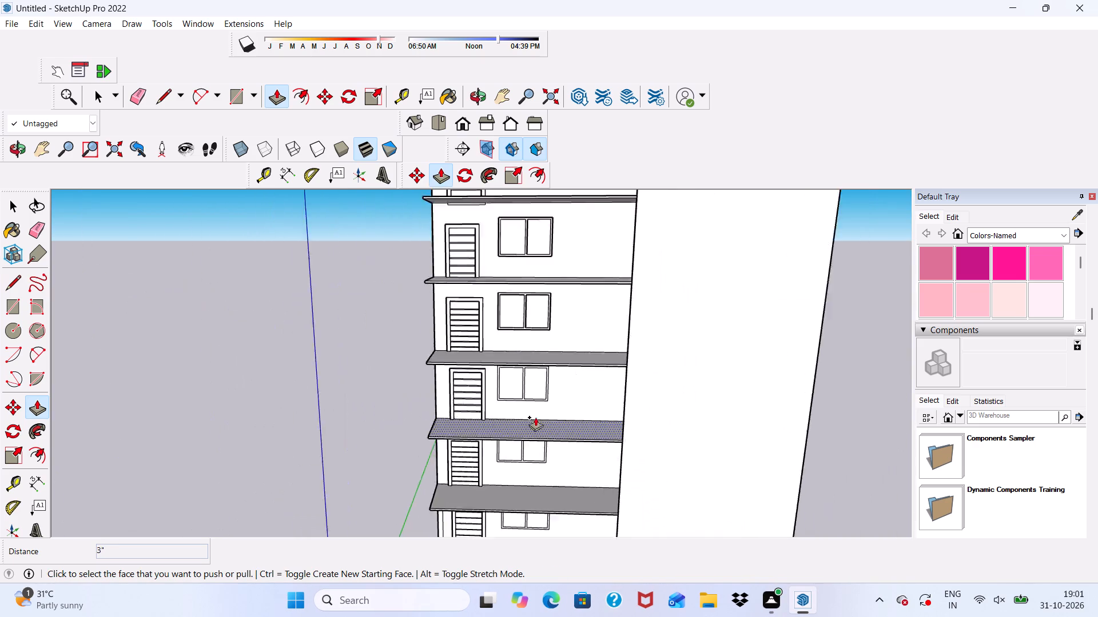
pyautogui.scroll(20, 535, 417)
pyautogui.scroll(2, 535, 417)
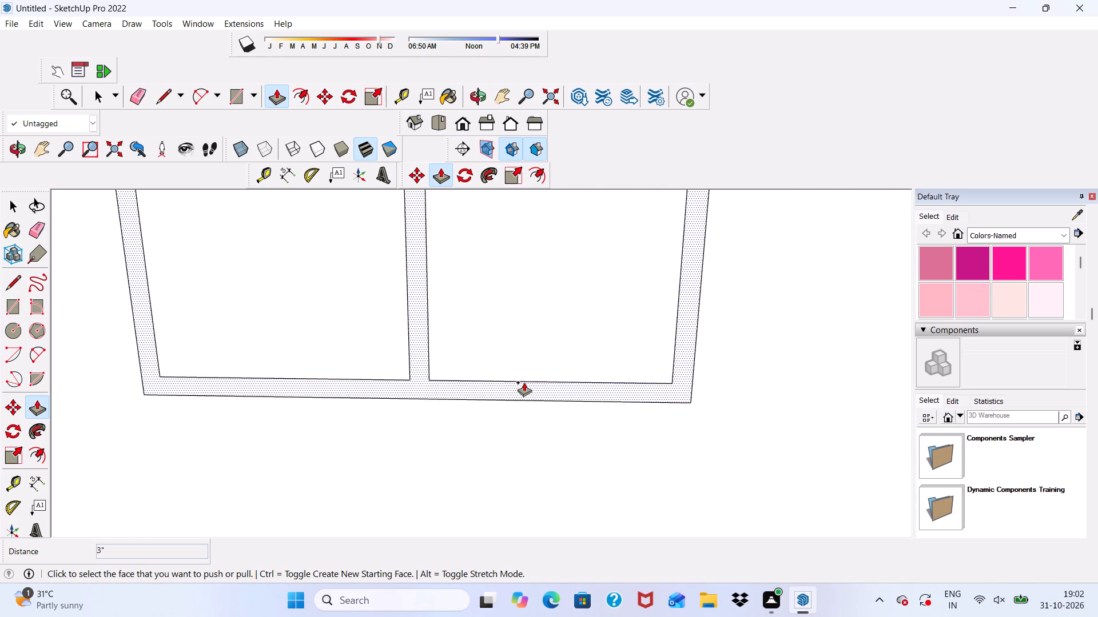
pyautogui.click(524, 382)
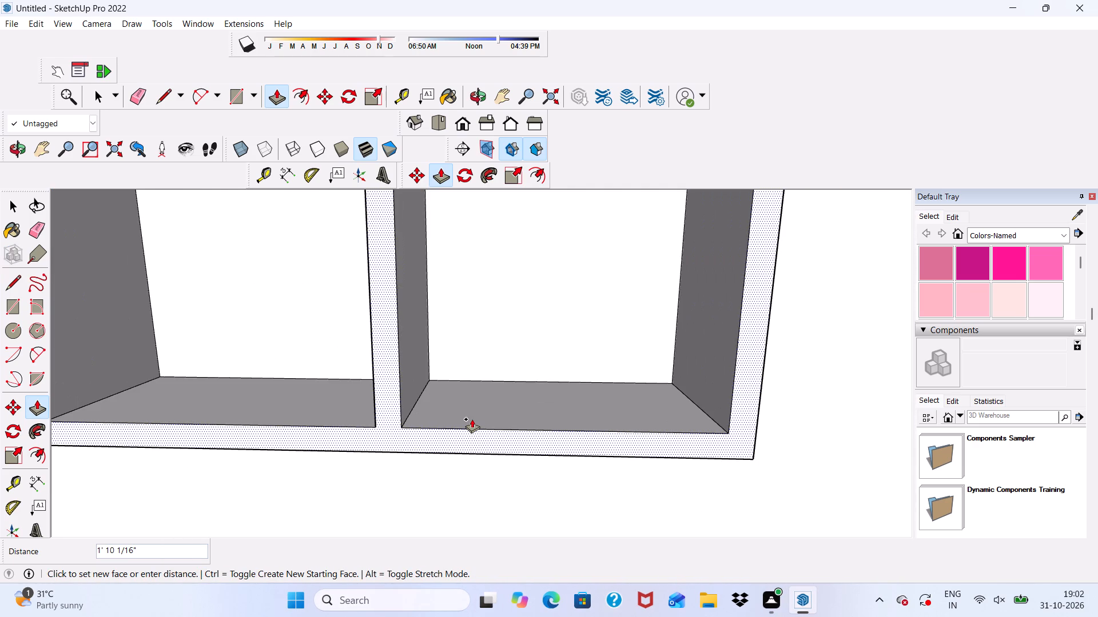
pyautogui.press('3')
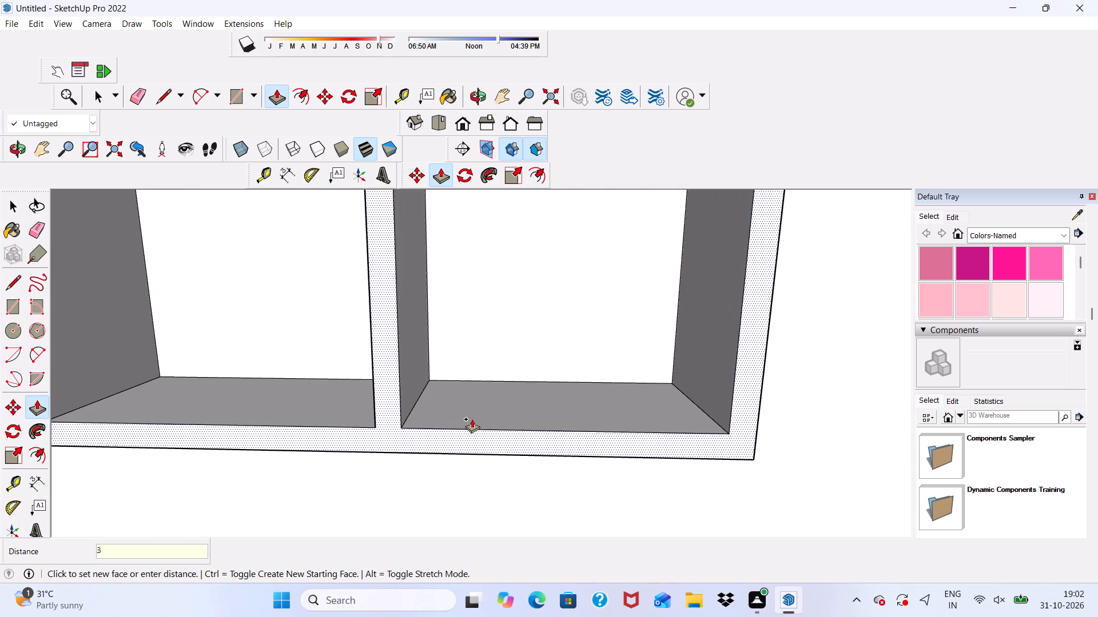
pyautogui.hotkey('shift', '"')
pyautogui.press('Return')
# Extrude the second-floor window's frame and mullion face outward 3" from the wall.
pyautogui.scroll(-7, 472, 419)
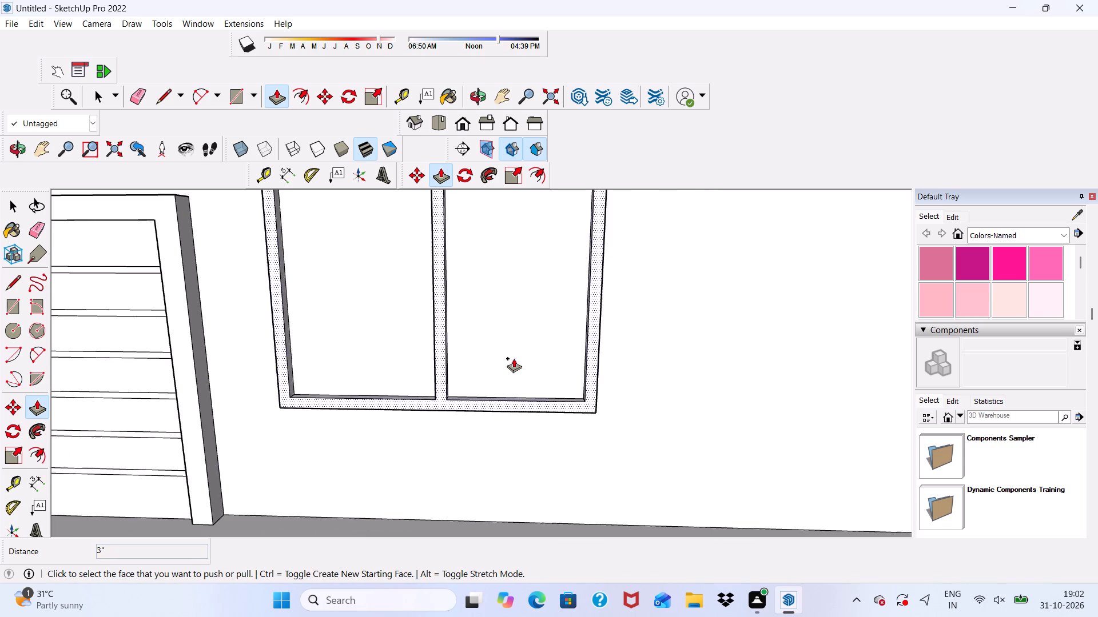
pyautogui.scroll(-14, 514, 358)
pyautogui.scroll(16, 513, 490)
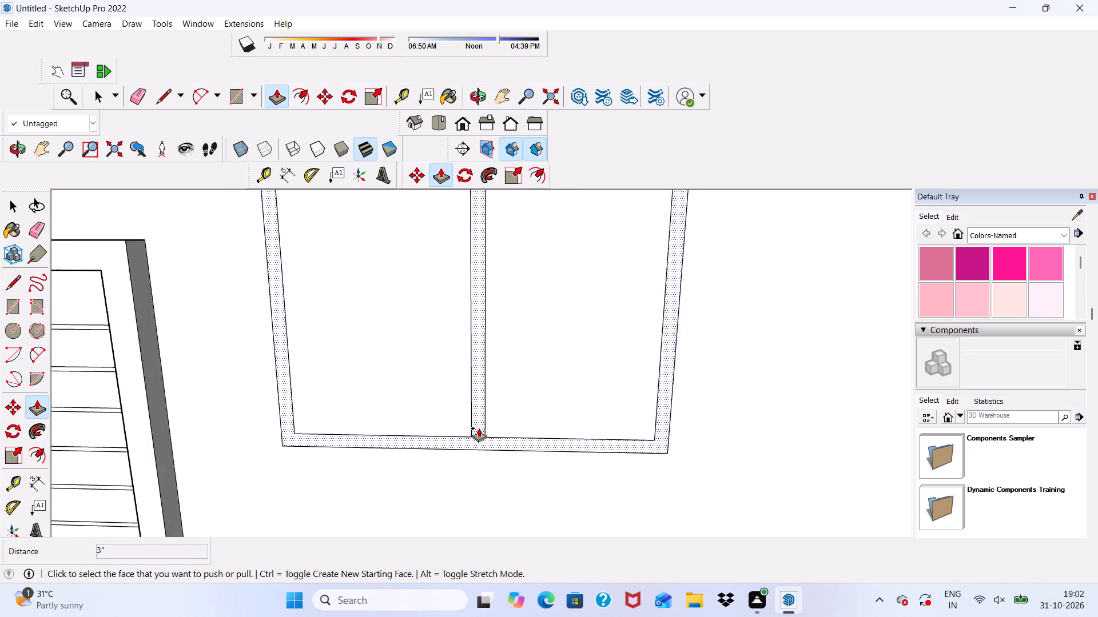
pyautogui.scroll(2, 479, 428)
pyautogui.click(479, 441)
pyautogui.press('3')
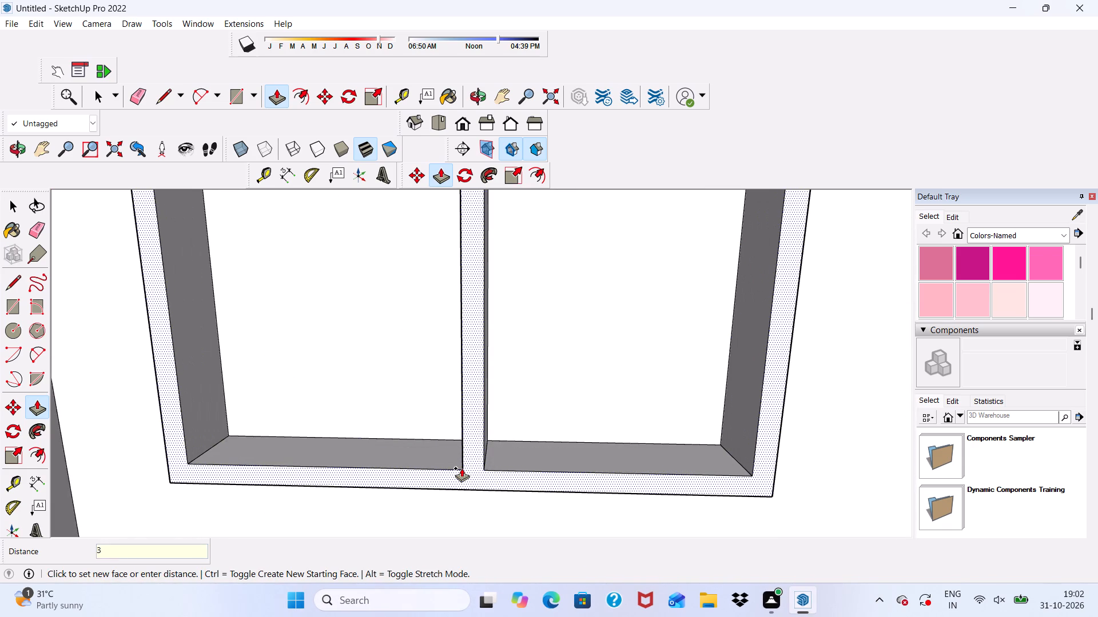
pyautogui.hotkey('shift', '"')
pyautogui.press('Return')
# Extrude the lowest floor window's frame and mullion face outward 3" from the wall.
pyautogui.scroll(-7, 437, 538)
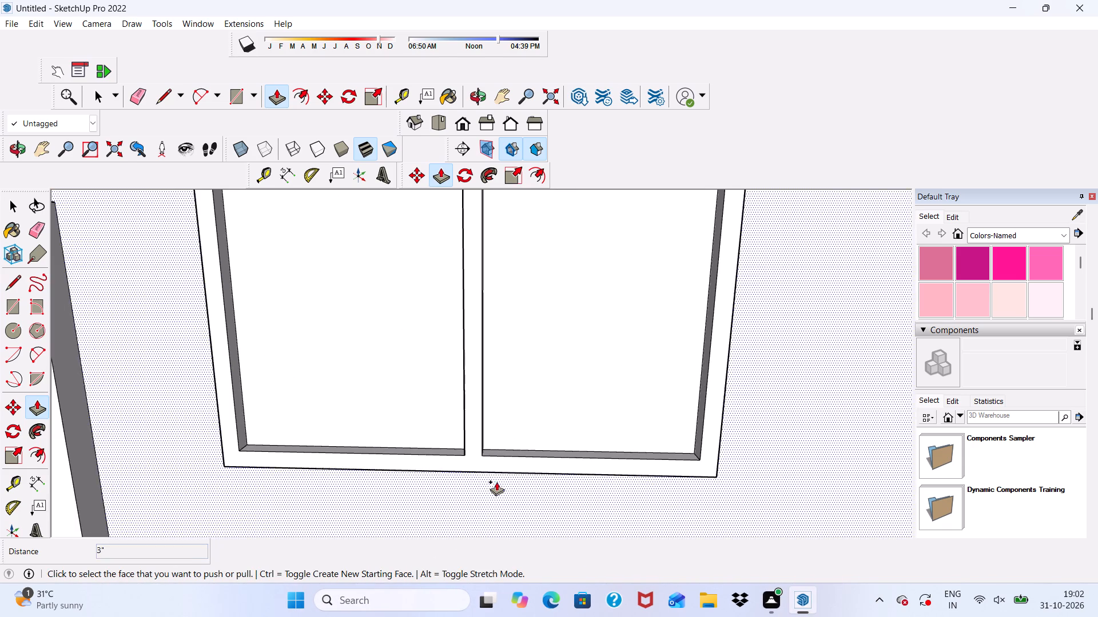
pyautogui.scroll(-20, 496, 480)
pyautogui.scroll(-4, 496, 480)
pyautogui.moveTo(545, 374); pyautogui.dragTo(637, 330, button='middle')
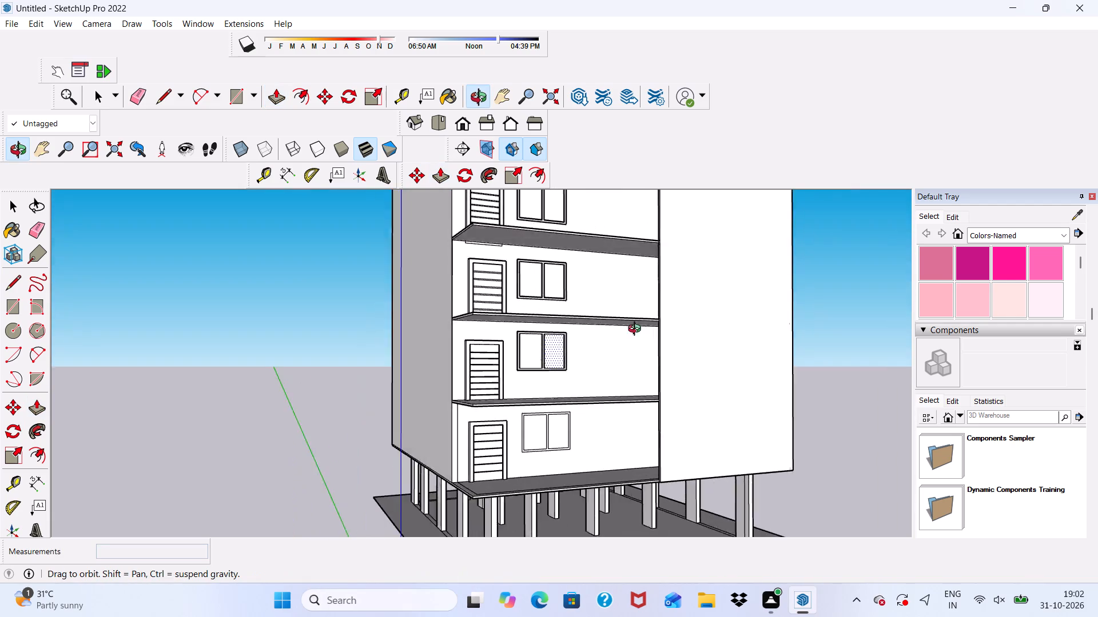
pyautogui.moveTo(637, 330); pyautogui.dragTo(549, 325, button='middle')
pyautogui.scroll(6, 518, 530)
pyautogui.scroll(11, 588, 328)
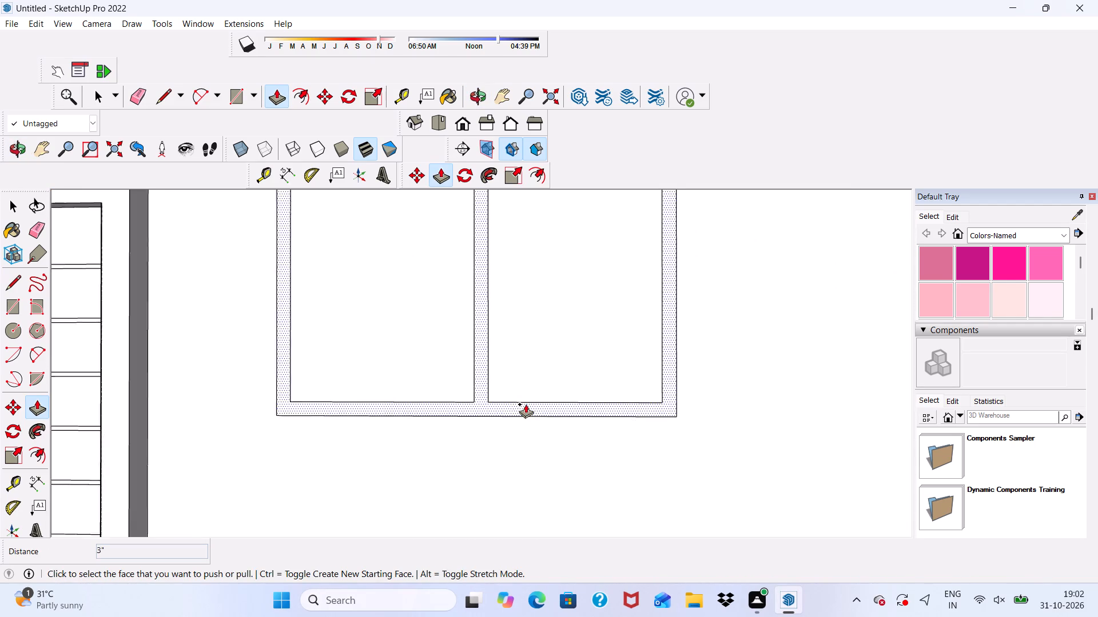
pyautogui.scroll(5, 526, 404)
pyautogui.click(504, 416)
pyautogui.press('3')
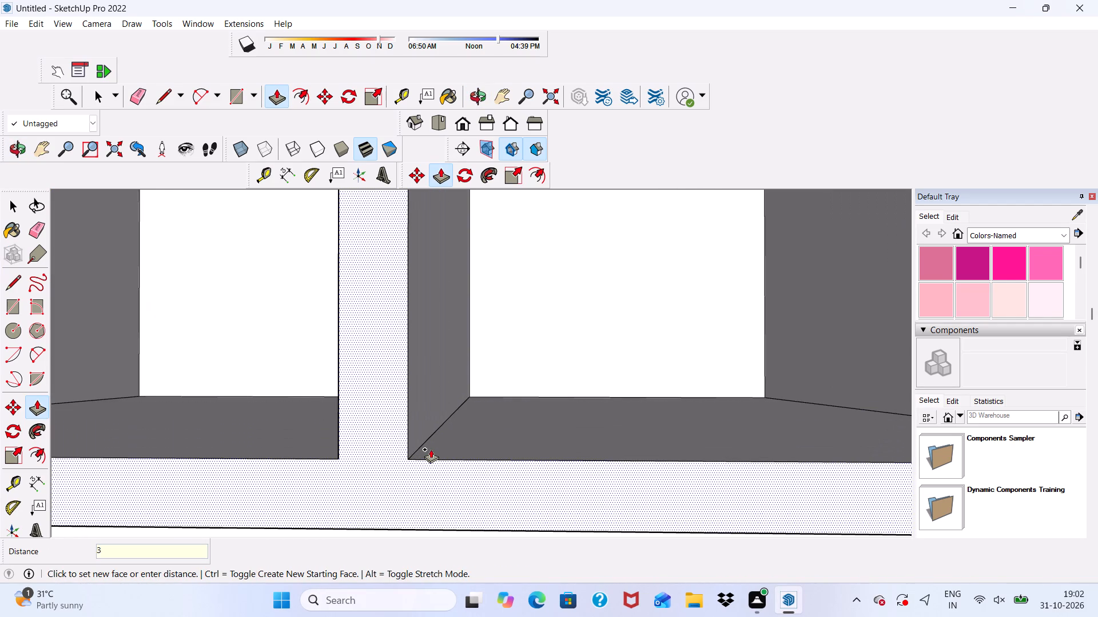
pyautogui.hotkey('shift', '"')
pyautogui.press('Return')
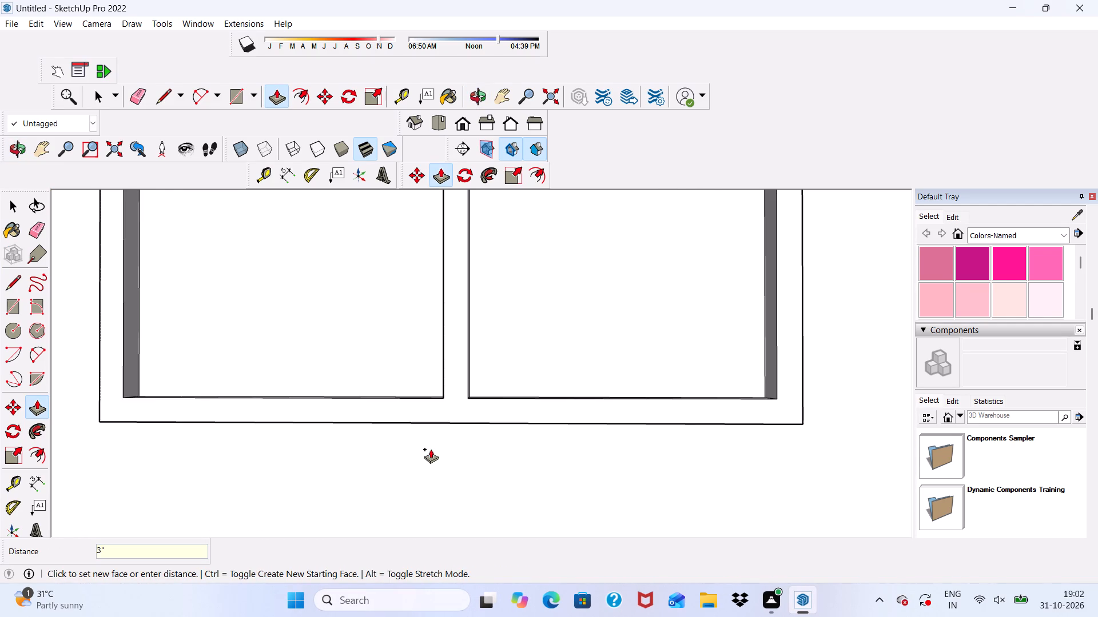
pyautogui.scroll(-5, 429, 449)
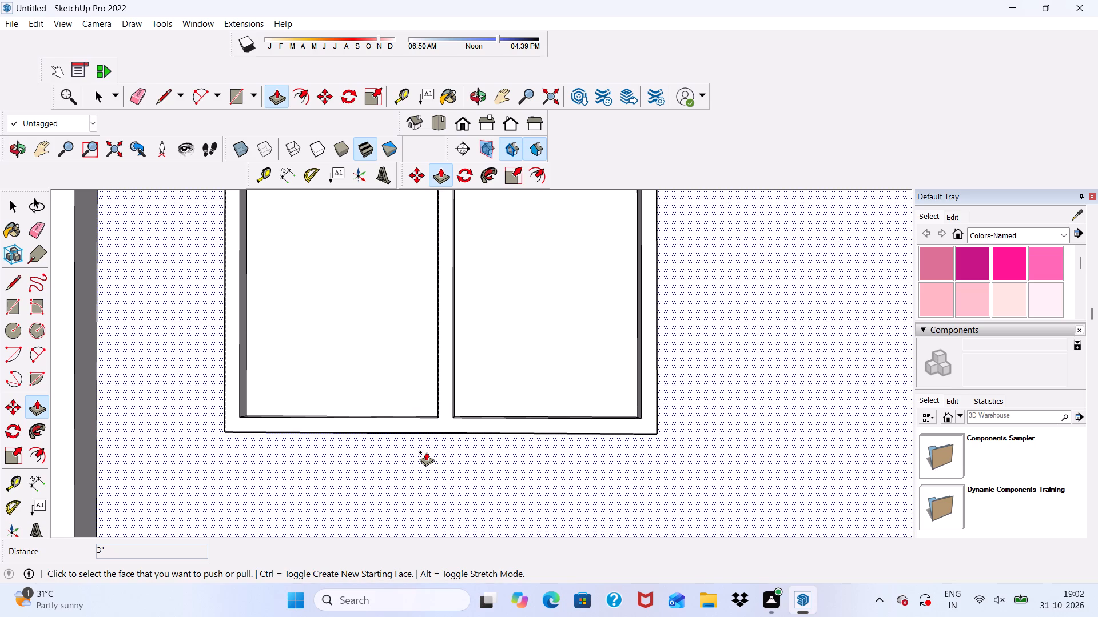
pyautogui.press('space')
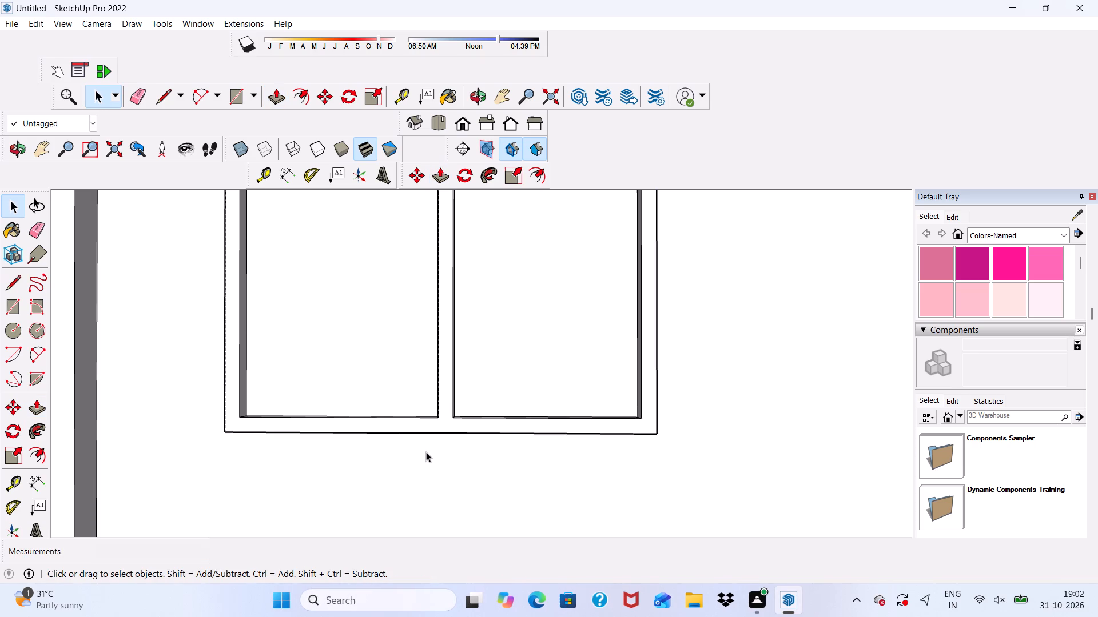
# Erase the two short edges crossing the projecting wall's narrow side face where a balcony slab meets it.
pyautogui.scroll(-20, 426, 451)
pyautogui.scroll(-2, 426, 451)
pyautogui.moveTo(499, 386); pyautogui.dragTo(524, 416, button='middle')
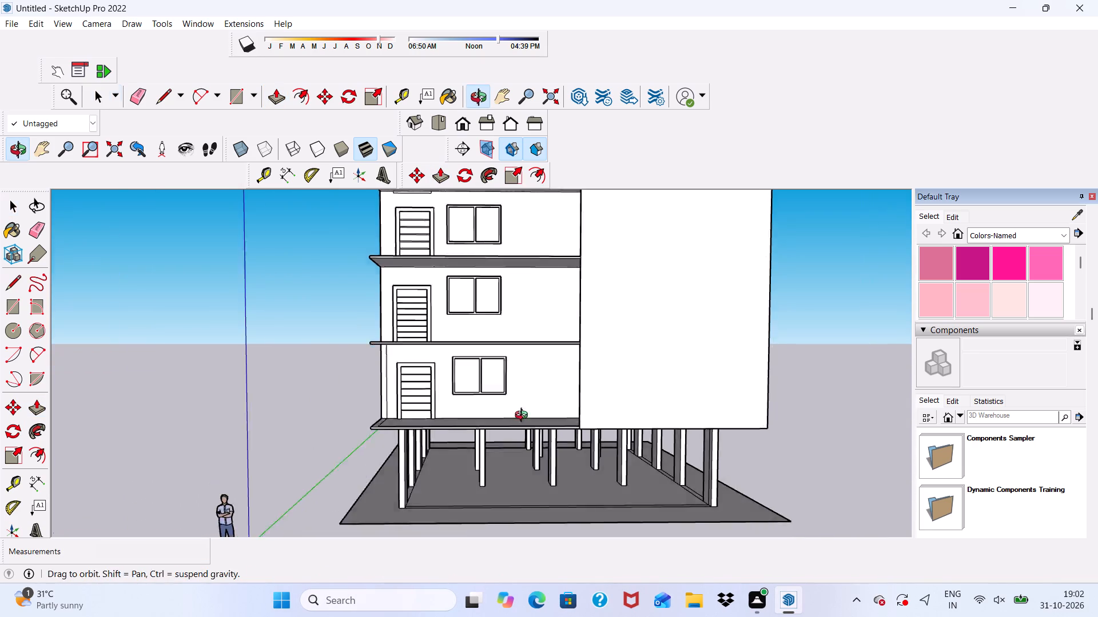
pyautogui.moveTo(524, 416); pyautogui.dragTo(532, 456, button='middle')
pyautogui.scroll(-6, 436, 337)
pyautogui.scroll(6, 459, 295)
pyautogui.scroll(-9, 449, 262)
pyautogui.moveTo(498, 332); pyautogui.dragTo(511, 249, button='middle')
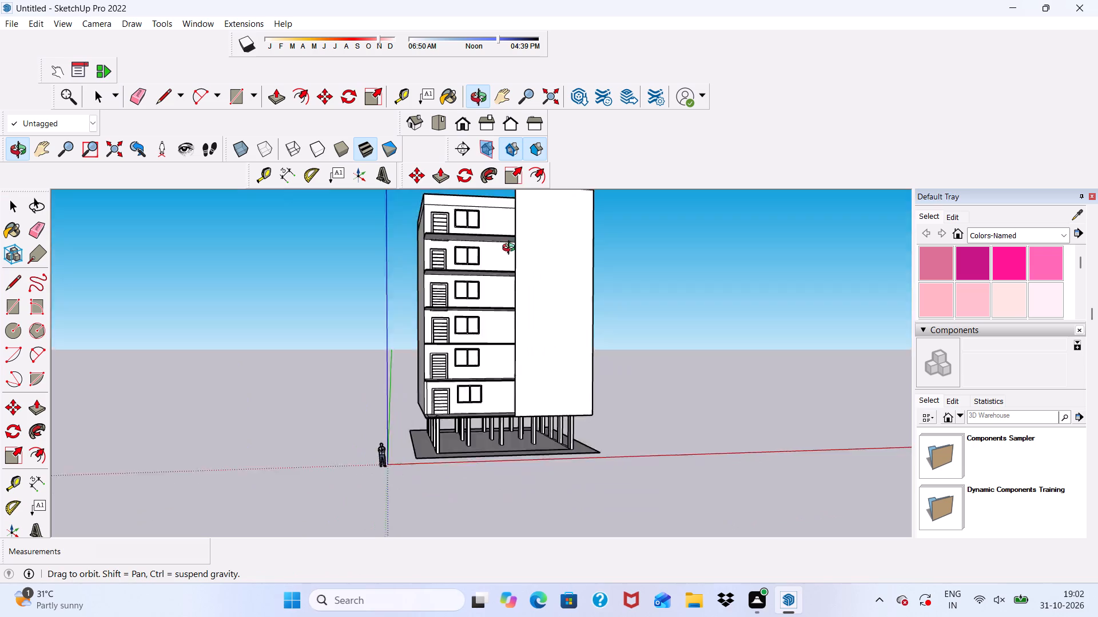
pyautogui.moveTo(511, 249); pyautogui.dragTo(677, 328, button='middle')
pyautogui.scroll(9, 536, 217)
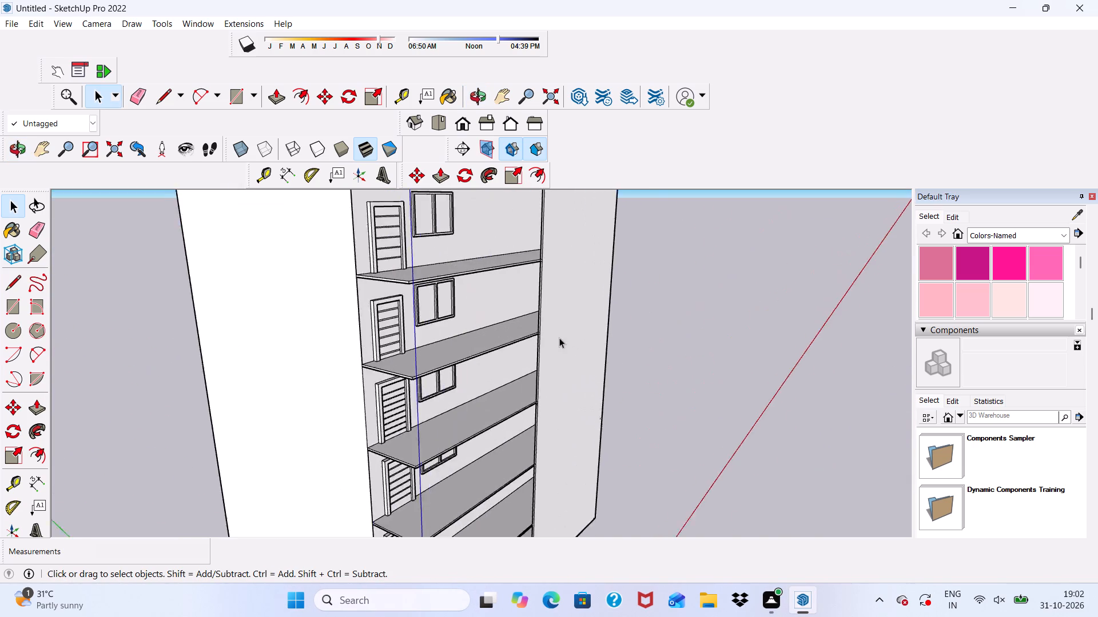
pyautogui.scroll(9, 559, 338)
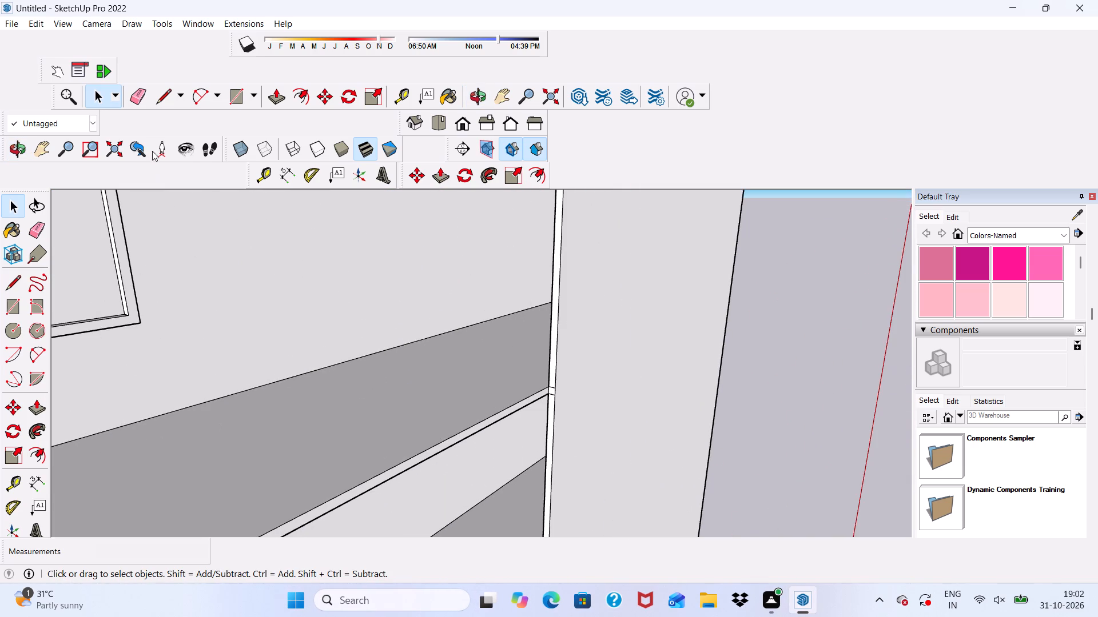
pyautogui.click(136, 91)
pyautogui.scroll(-1, 364, 339)
pyautogui.moveTo(365, 339); pyautogui.dragTo(399, 353, button='middle')
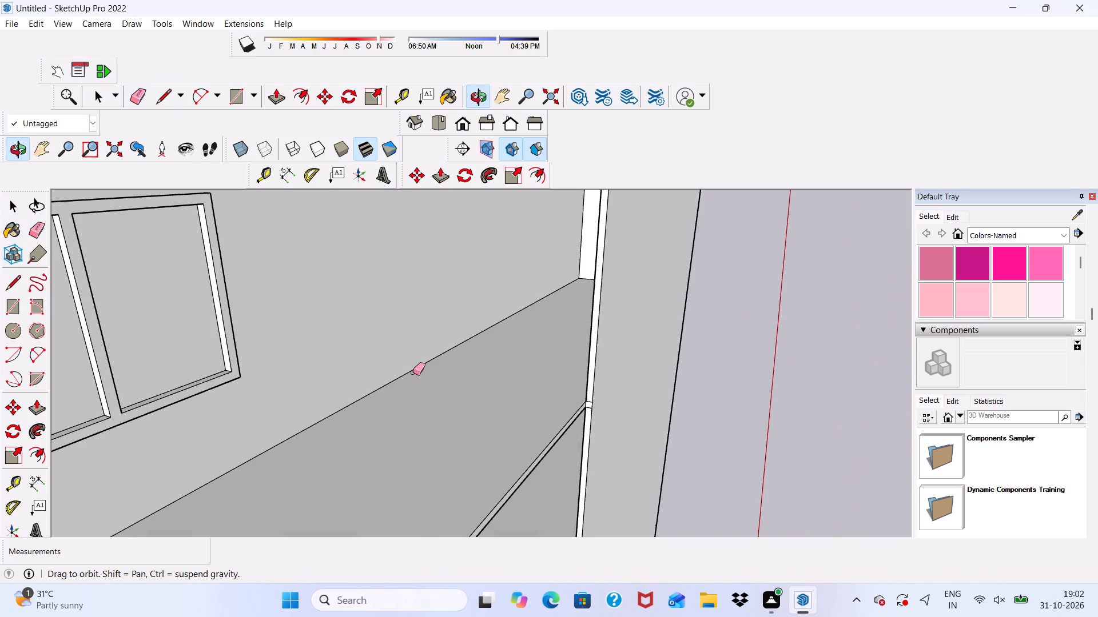
pyautogui.scroll(4, 488, 421)
pyautogui.scroll(11, 641, 415)
pyautogui.moveTo(617, 360); pyautogui.dragTo(612, 383)
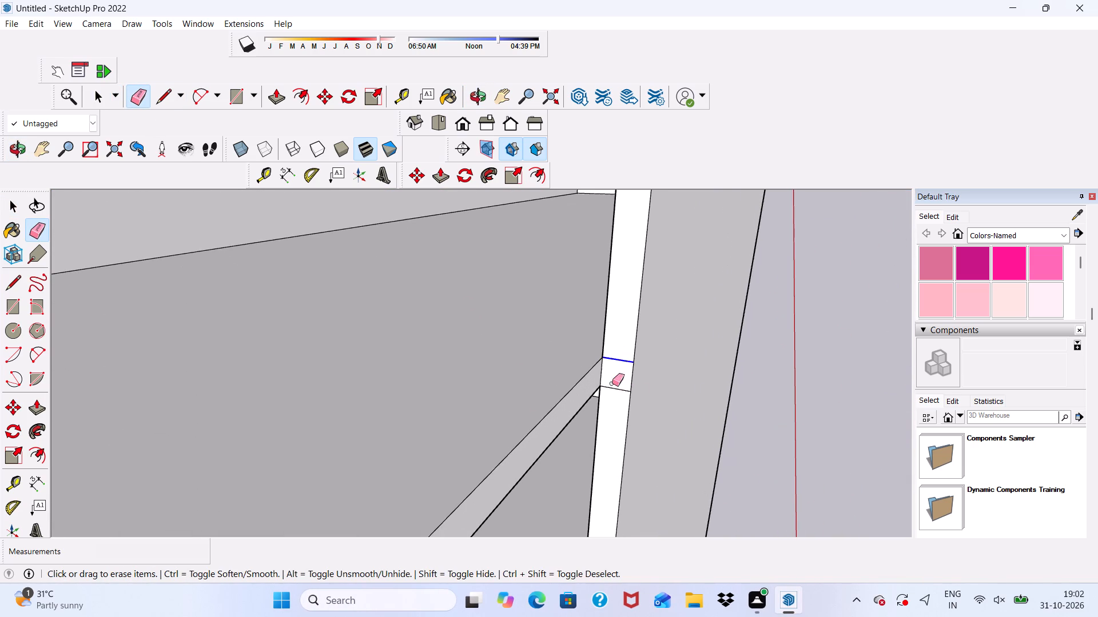
pyautogui.moveTo(612, 383); pyautogui.dragTo(609, 399)
# Erase the pair of short edges on the projecting wall's narrow side face at the next balcony slab down.
pyautogui.scroll(-17, 537, 296)
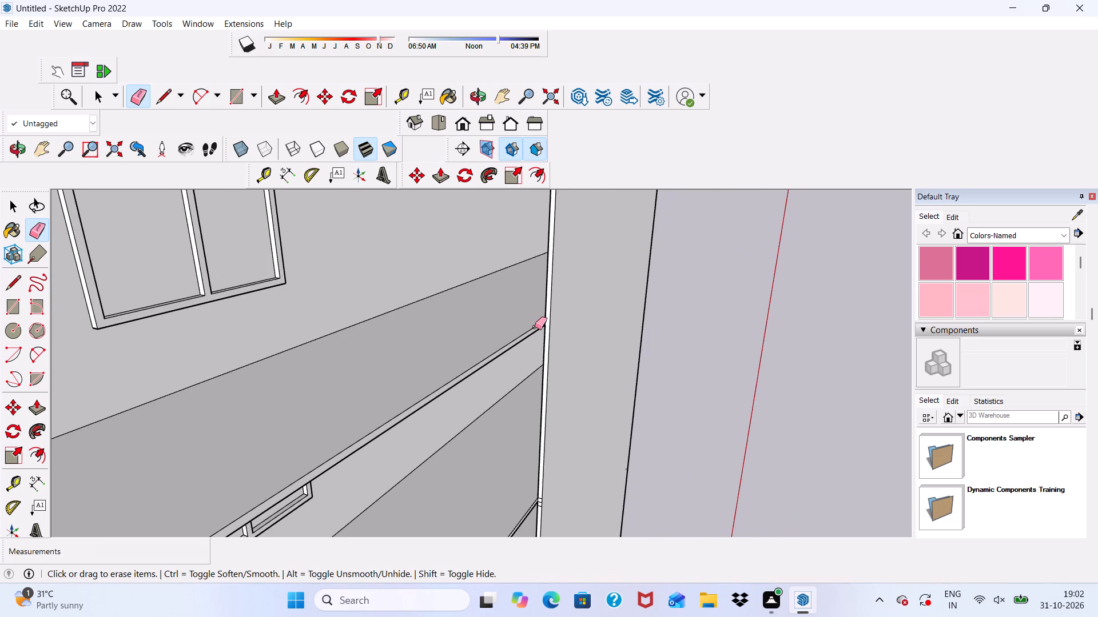
pyautogui.scroll(-7, 524, 295)
pyautogui.scroll(3, 541, 472)
pyautogui.scroll(8, 516, 349)
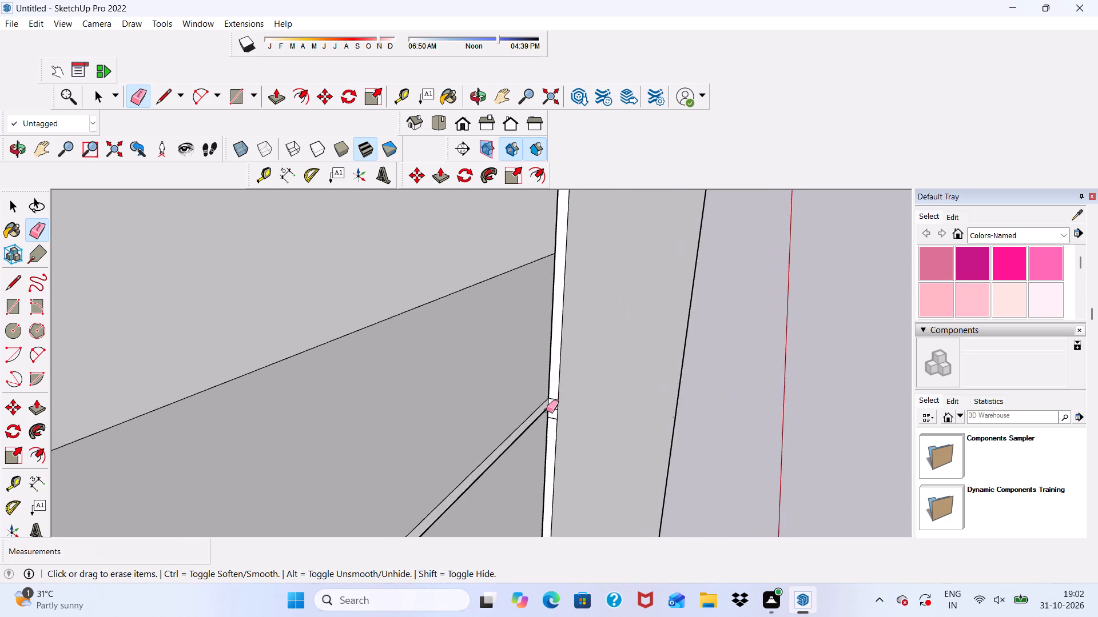
pyautogui.scroll(13, 546, 410)
pyautogui.moveTo(548, 372); pyautogui.dragTo(549, 439)
# Erase the leftover short edge on the projecting wall's narrow side face at a lower balcony slab.
pyautogui.scroll(-15, 537, 334)
pyautogui.moveTo(587, 402); pyautogui.dragTo(583, 351, button='middle')
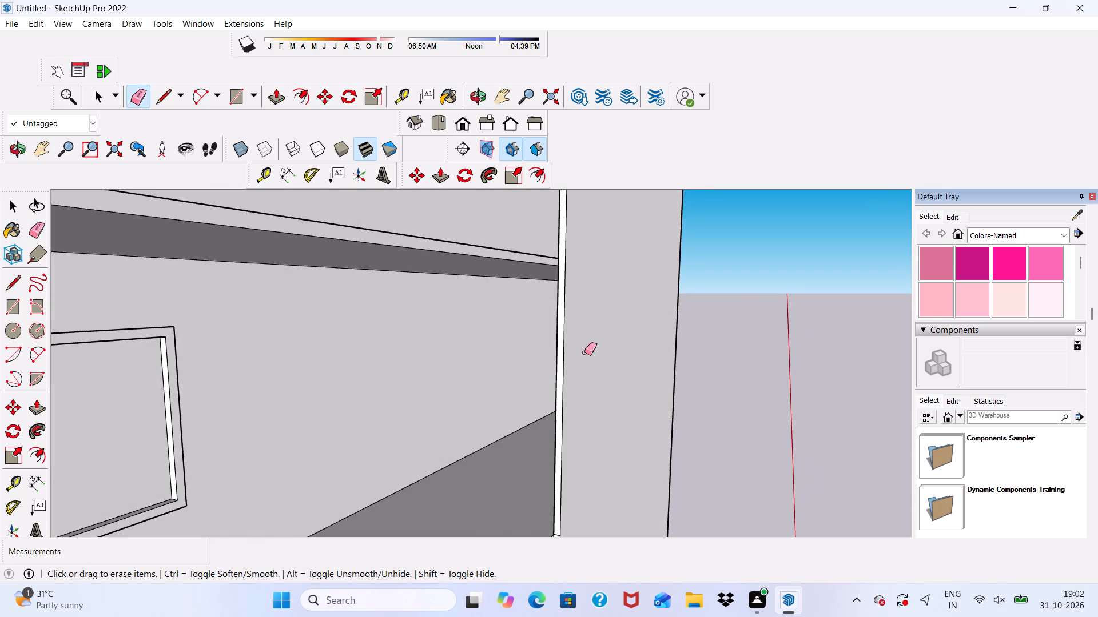
pyautogui.scroll(-5, 580, 352)
pyautogui.scroll(-5, 543, 263)
pyautogui.scroll(-10, 618, 273)
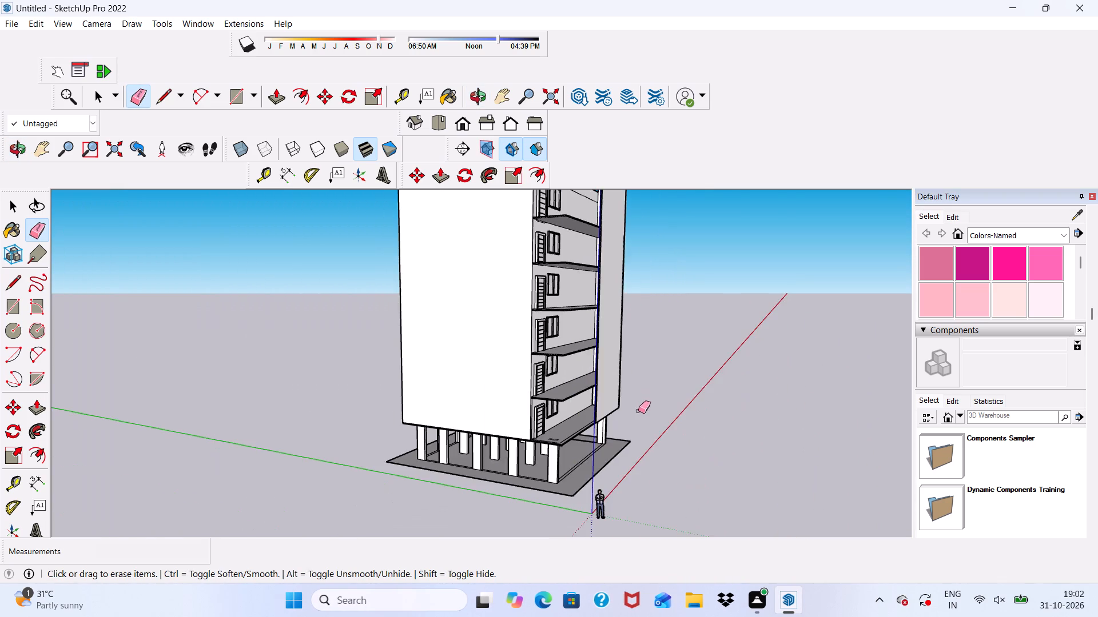
pyautogui.moveTo(642, 414); pyautogui.dragTo(556, 486, button='middle')
pyautogui.scroll(6, 534, 396)
pyautogui.scroll(5, 601, 416)
pyautogui.scroll(4, 657, 323)
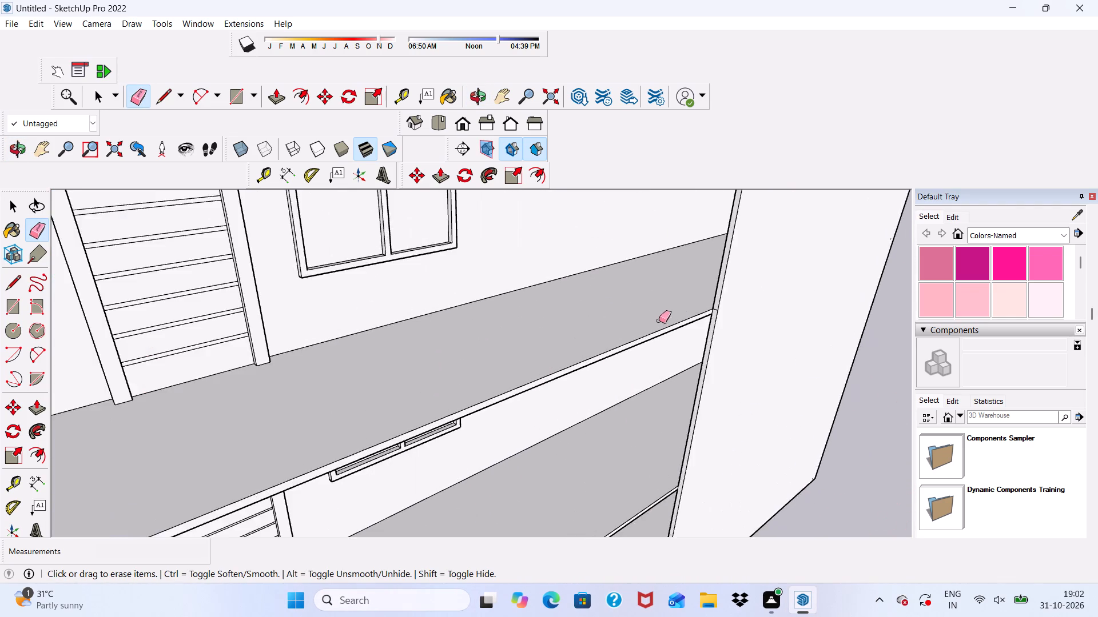
pyautogui.scroll(11, 659, 320)
pyautogui.scroll(-11, 799, 251)
pyautogui.scroll(4, 675, 311)
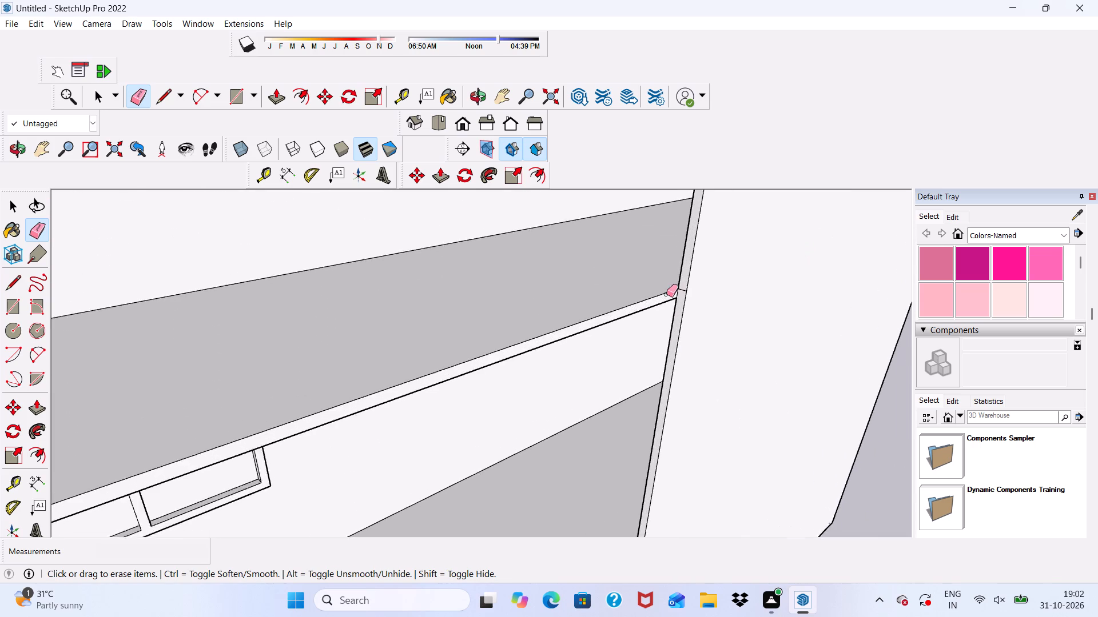
pyautogui.scroll(2, 666, 294)
pyautogui.scroll(-3, 666, 294)
pyautogui.scroll(9, 669, 299)
pyautogui.moveTo(689, 282); pyautogui.dragTo(679, 286)
# Examine the projecting wall's side face for leftover edges and check the whole façade from several angles, including the front view.
pyautogui.scroll(-3, 679, 286)
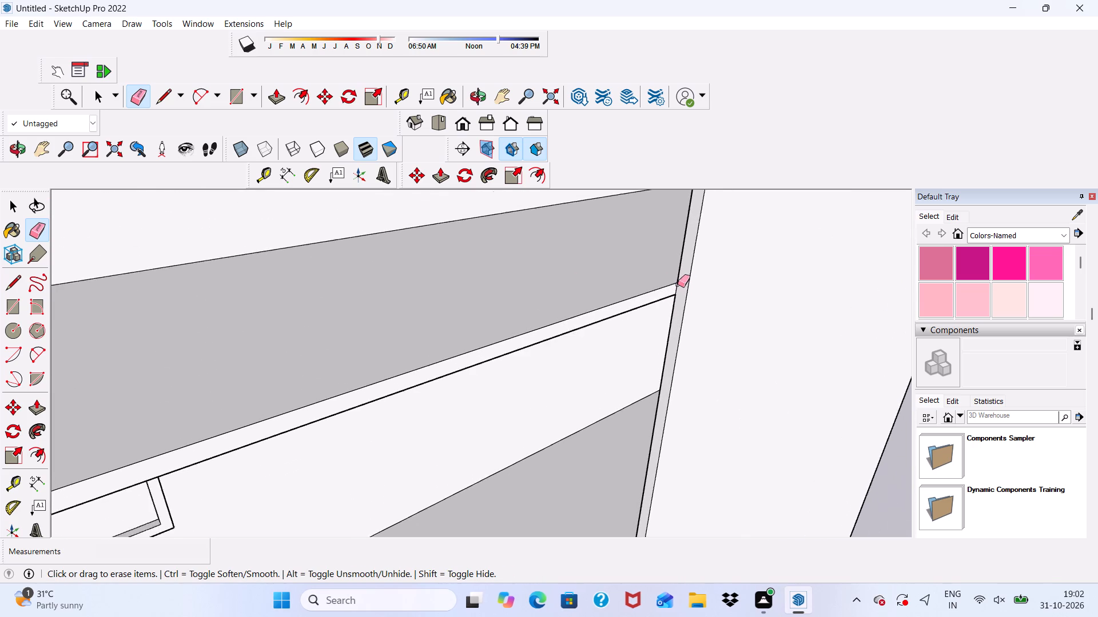
pyautogui.scroll(-18, 678, 285)
pyautogui.scroll(1, 691, 276)
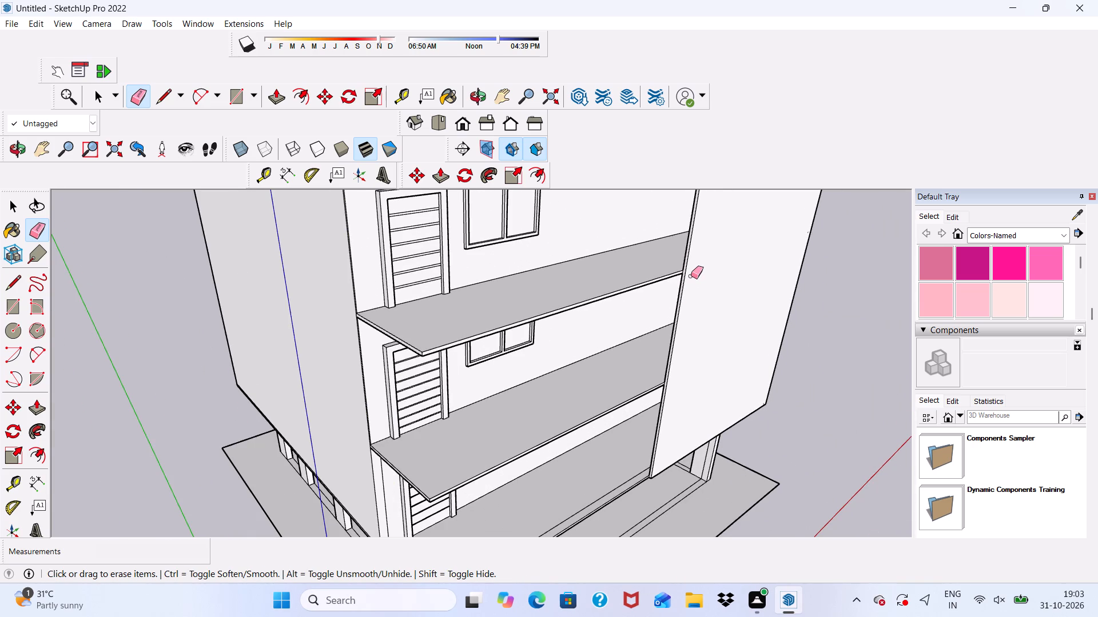
pyautogui.scroll(5, 697, 350)
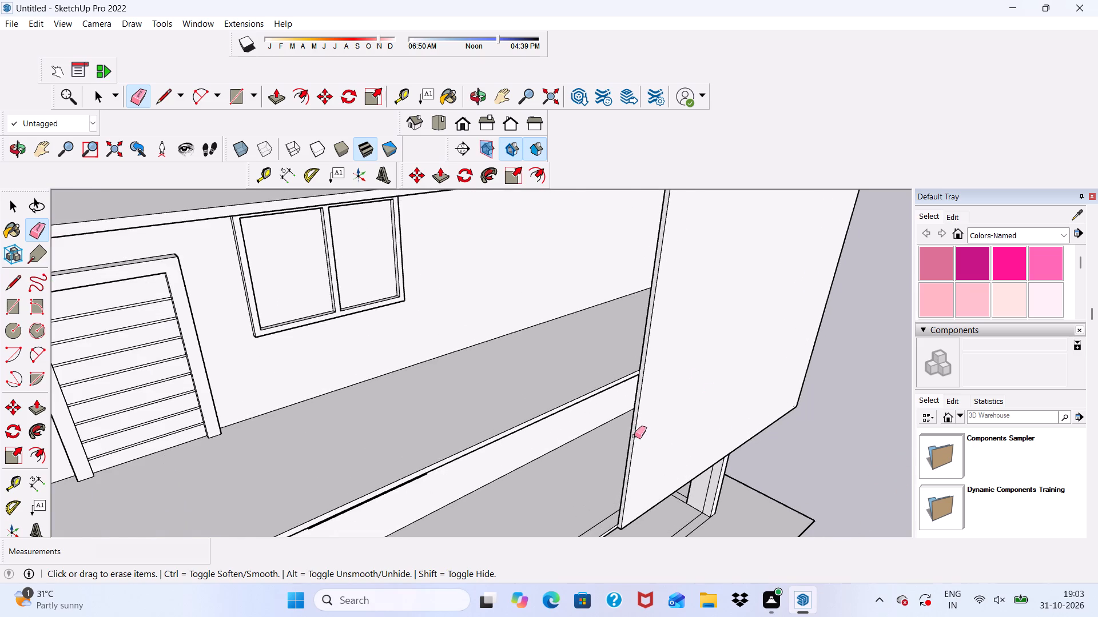
pyautogui.scroll(-1, 630, 473)
pyautogui.scroll(-9, 624, 345)
pyautogui.scroll(-1, 671, 357)
pyautogui.moveTo(675, 362); pyautogui.dragTo(675, 363, button='middle')
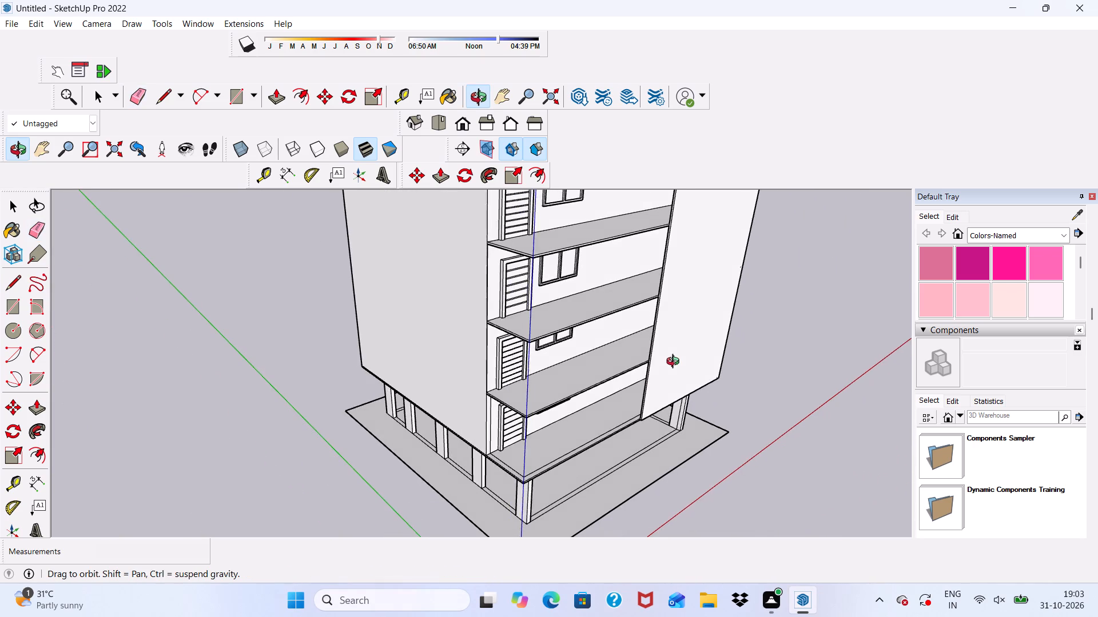
pyautogui.moveTo(675, 363); pyautogui.dragTo(491, 411, button='middle')
pyautogui.press('space')
pyautogui.scroll(-3, 552, 402)
pyautogui.moveTo(567, 417); pyautogui.dragTo(796, 343, button='middle')
pyautogui.scroll(5, 657, 291)
pyautogui.scroll(-5, 596, 290)
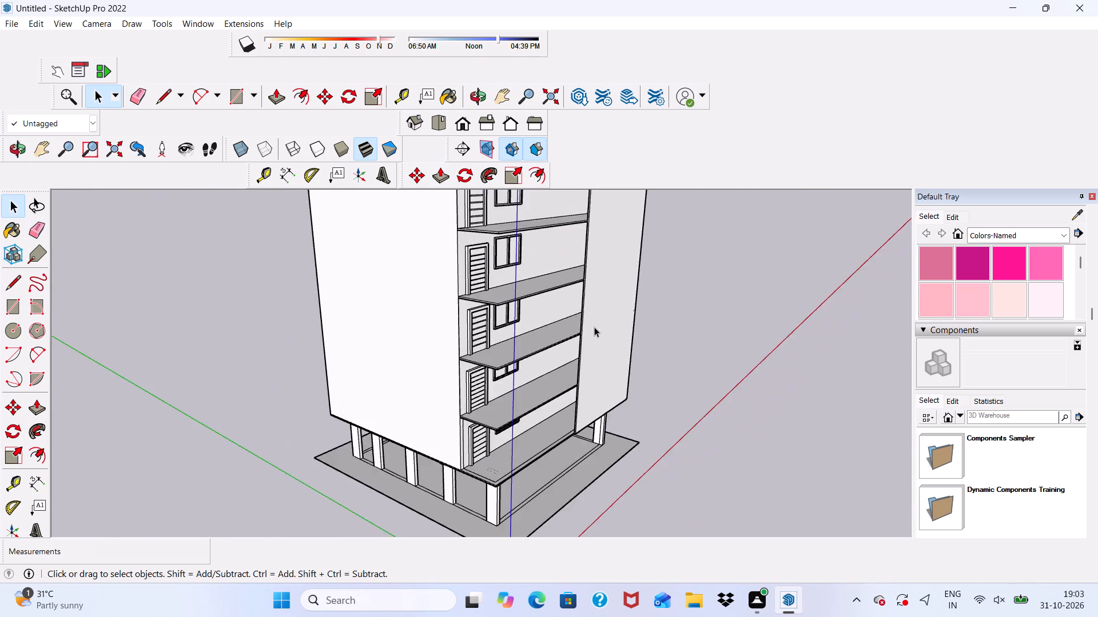
pyautogui.moveTo(594, 327); pyautogui.dragTo(405, 328, button='middle')
pyautogui.scroll(-9, 406, 336)
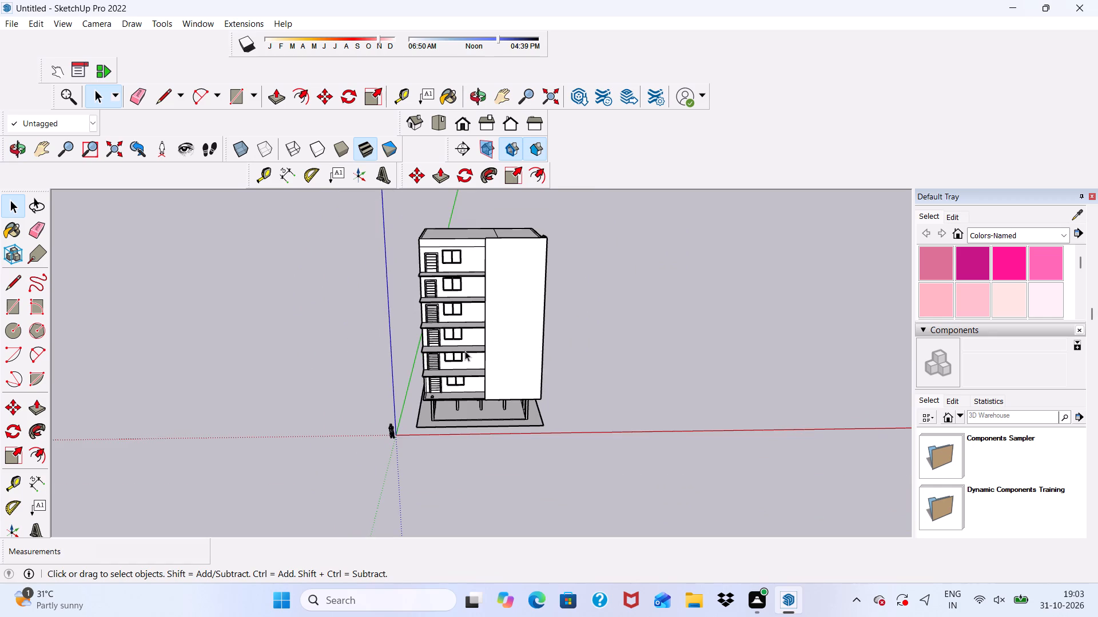
pyautogui.click(459, 124)
pyautogui.scroll(-2, 504, 270)
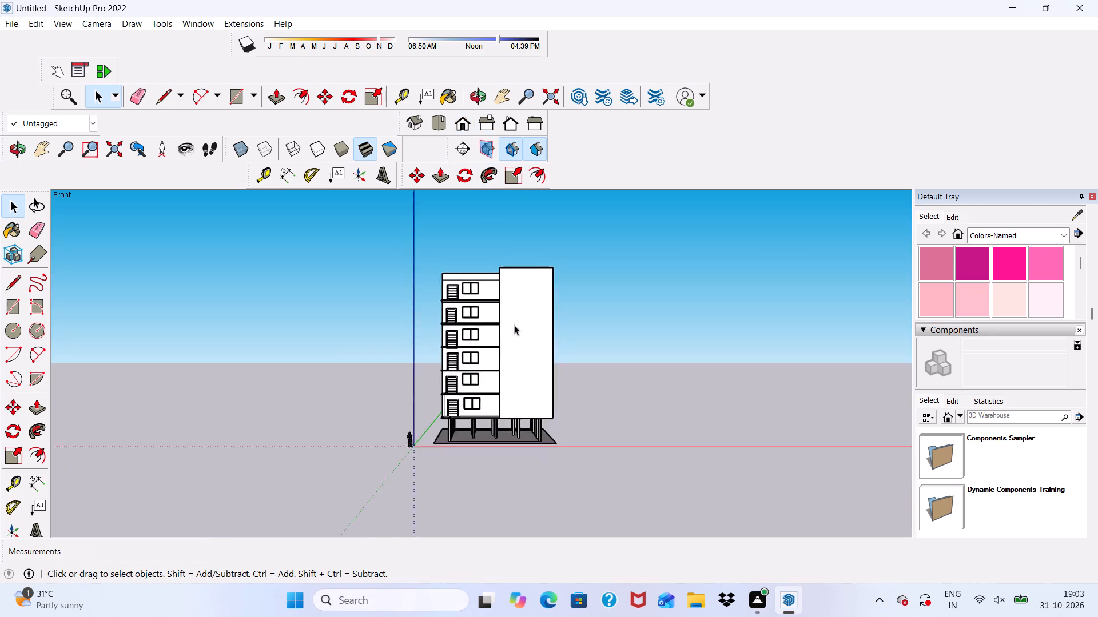
pyautogui.scroll(-2, 514, 325)
pyautogui.scroll(-3, 536, 381)
pyautogui.scroll(11, 523, 296)
pyautogui.scroll(-1, 510, 389)
pyautogui.moveTo(498, 396); pyautogui.dragTo(559, 363, button='middle')
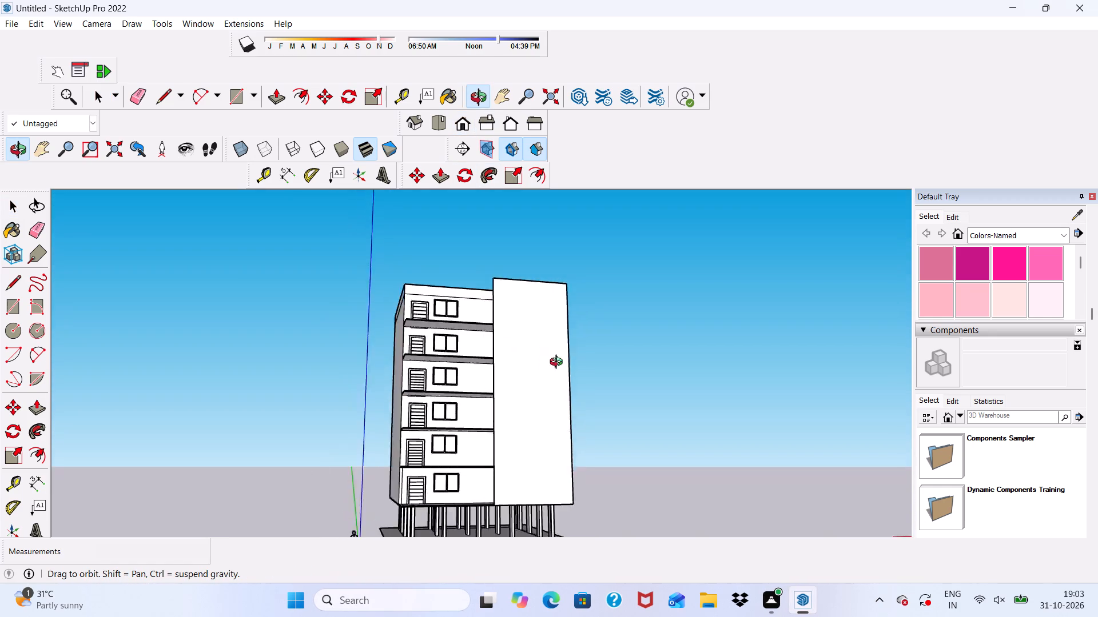
pyautogui.moveTo(559, 363); pyautogui.dragTo(646, 444, button='middle')
# Extrude the tall projecting wall's narrow side face about 8' 1 1/4" across the balconies toward the windows.
pyautogui.scroll(4, 390, 438)
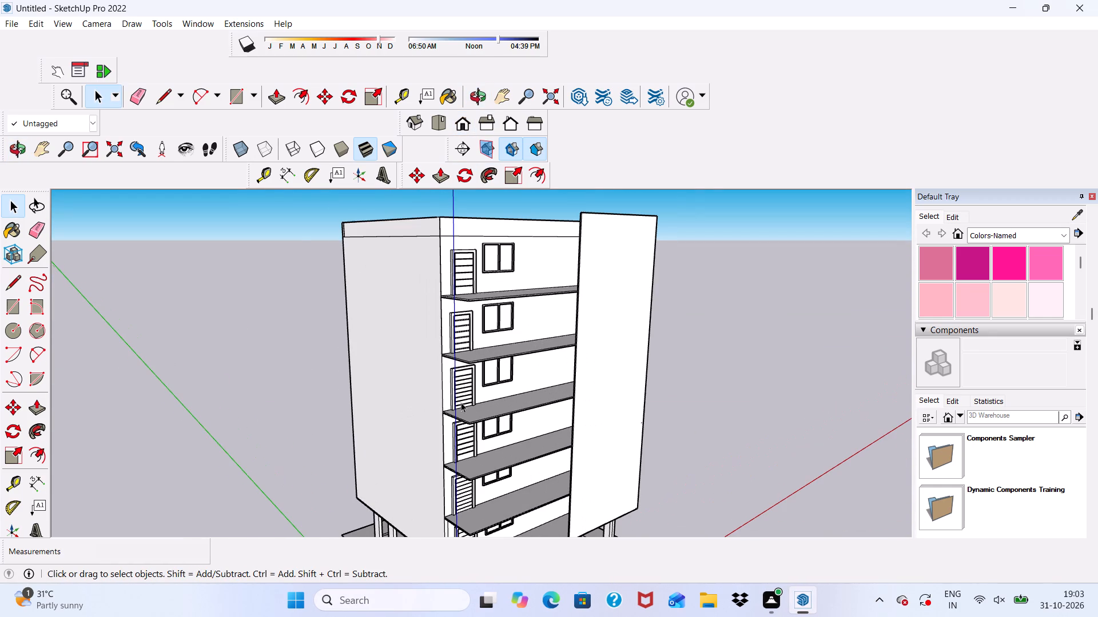
pyautogui.scroll(4, 461, 402)
pyautogui.scroll(5, 517, 417)
pyautogui.scroll(10, 654, 410)
pyautogui.scroll(-1, 738, 378)
pyautogui.scroll(2, 739, 378)
pyautogui.click(739, 378)
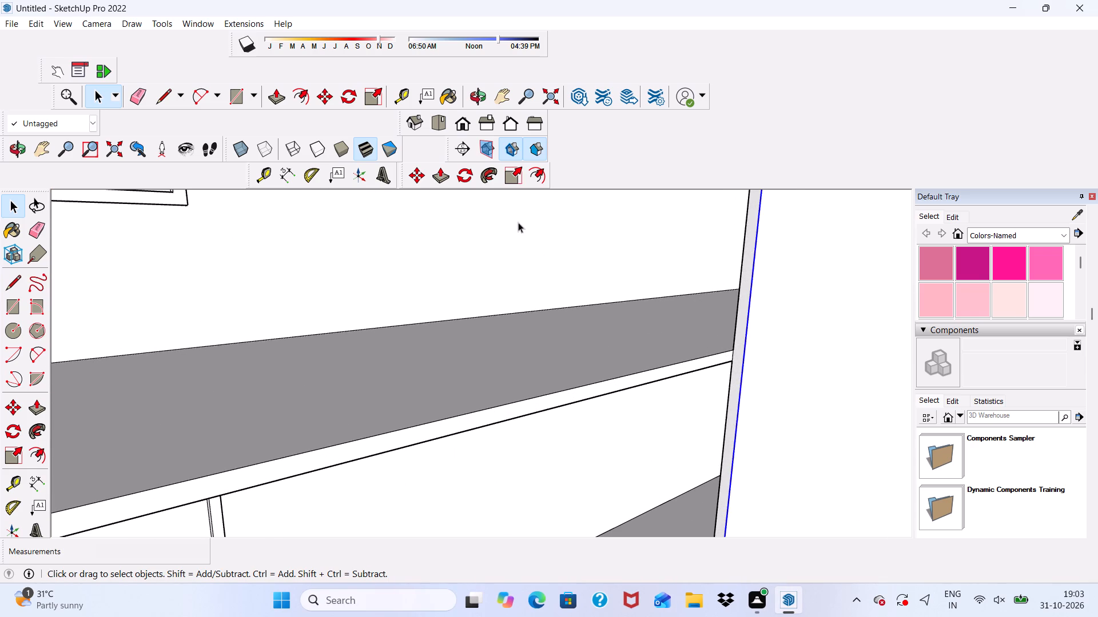
pyautogui.scroll(1, 450, 207)
pyautogui.scroll(4, 781, 333)
pyautogui.click(785, 330)
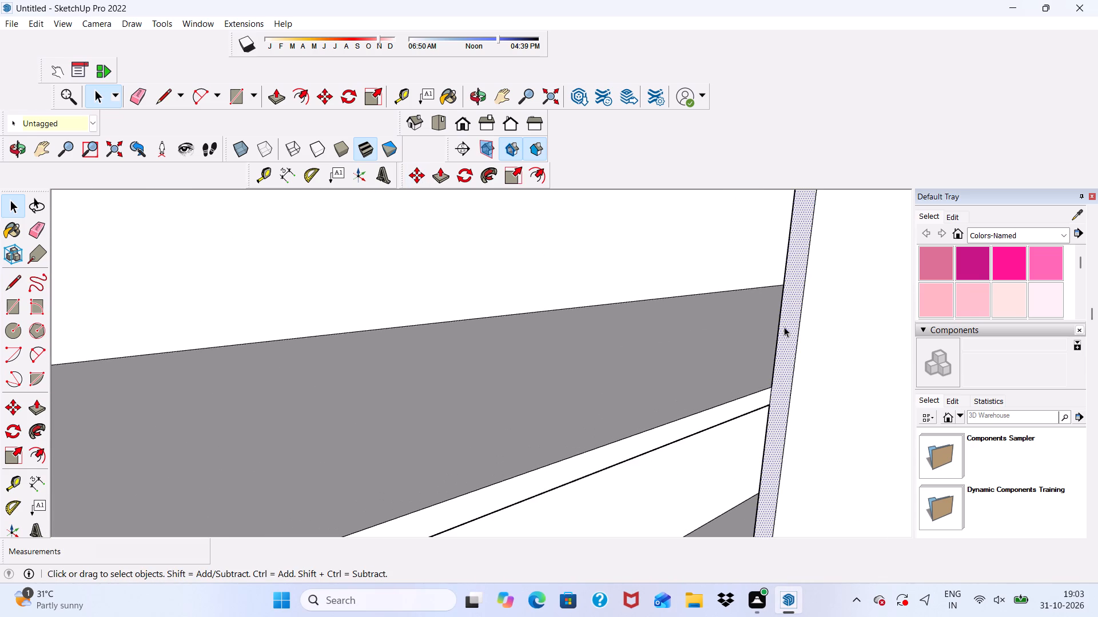
pyautogui.click(434, 172)
pyautogui.scroll(-5, 478, 214)
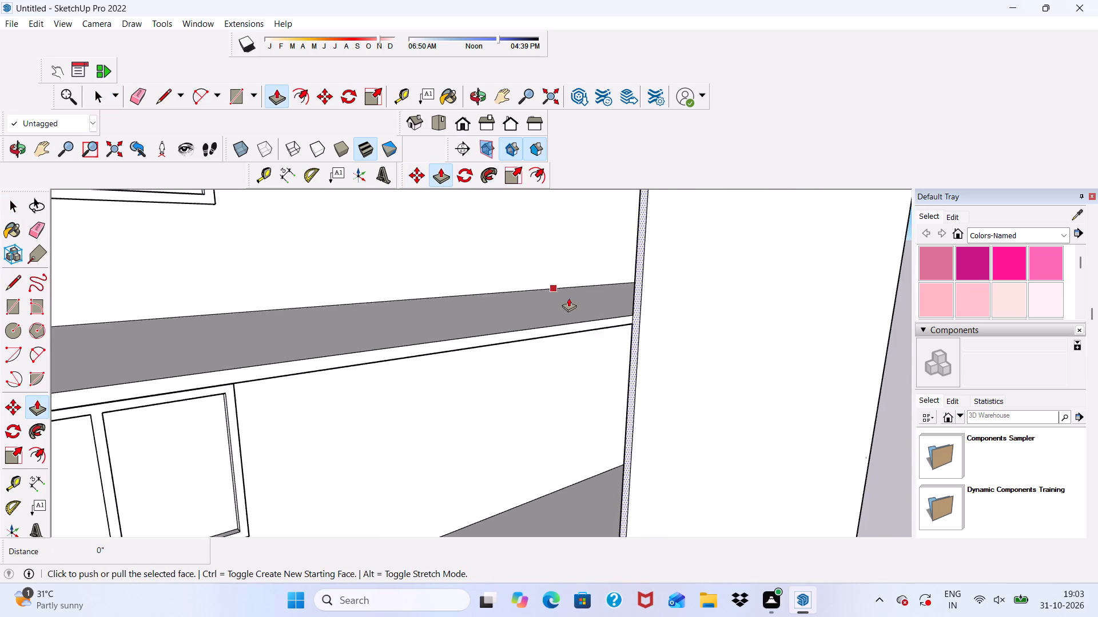
pyautogui.scroll(5, 623, 363)
pyautogui.click(688, 350)
pyautogui.scroll(-6, 552, 358)
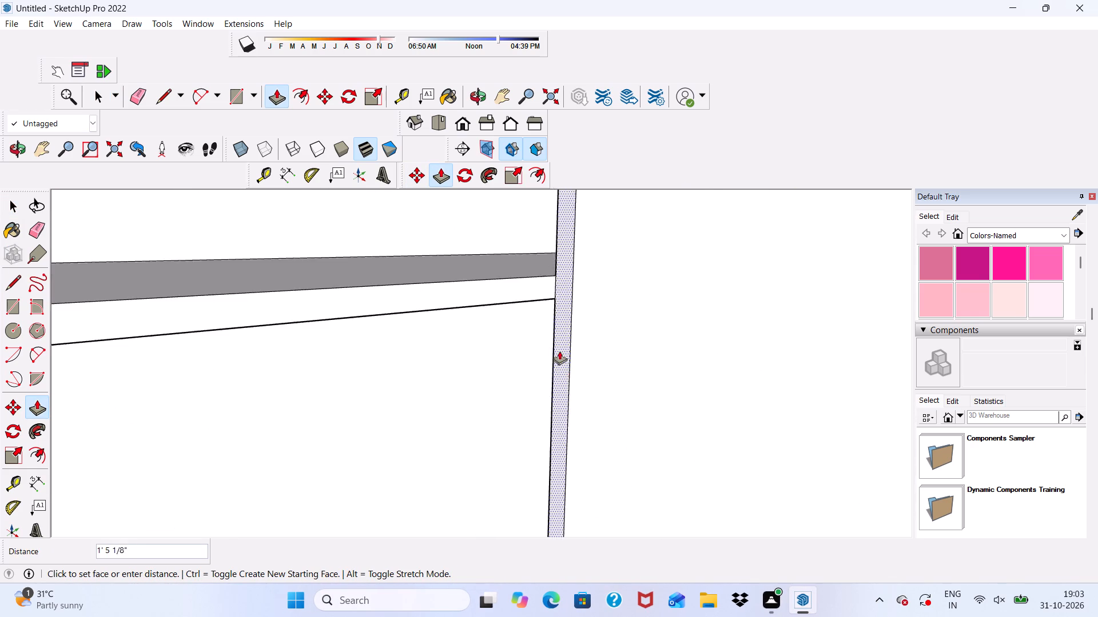
pyautogui.scroll(-20, 559, 351)
pyautogui.scroll(-1, 559, 351)
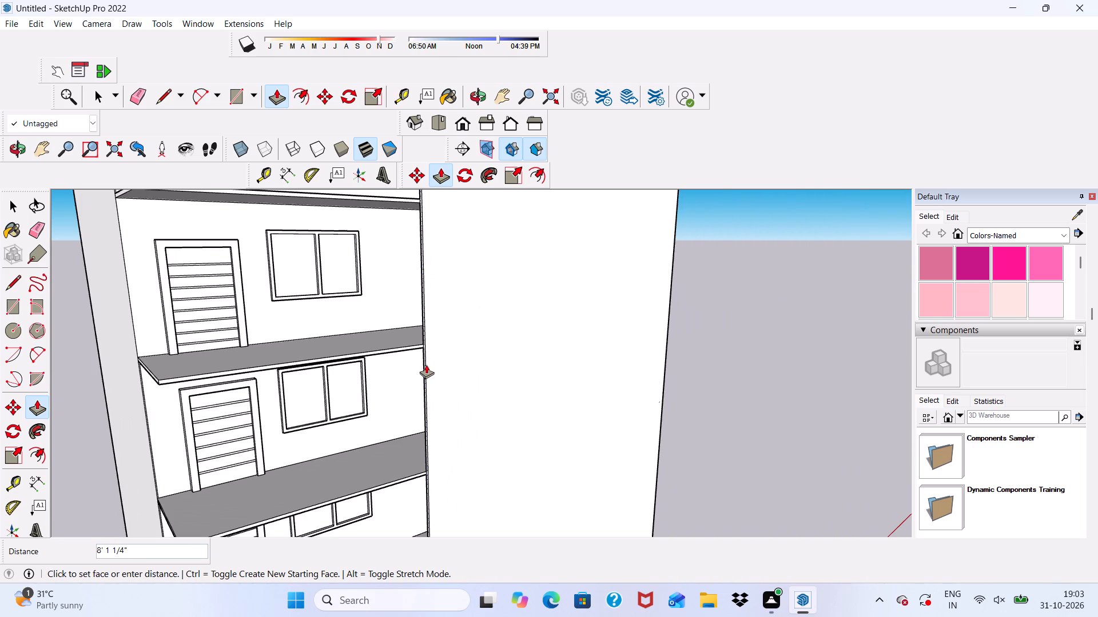
pyautogui.click(426, 364)
pyautogui.scroll(-6, 479, 352)
pyautogui.moveTo(638, 352); pyautogui.dragTo(387, 354, button='middle')
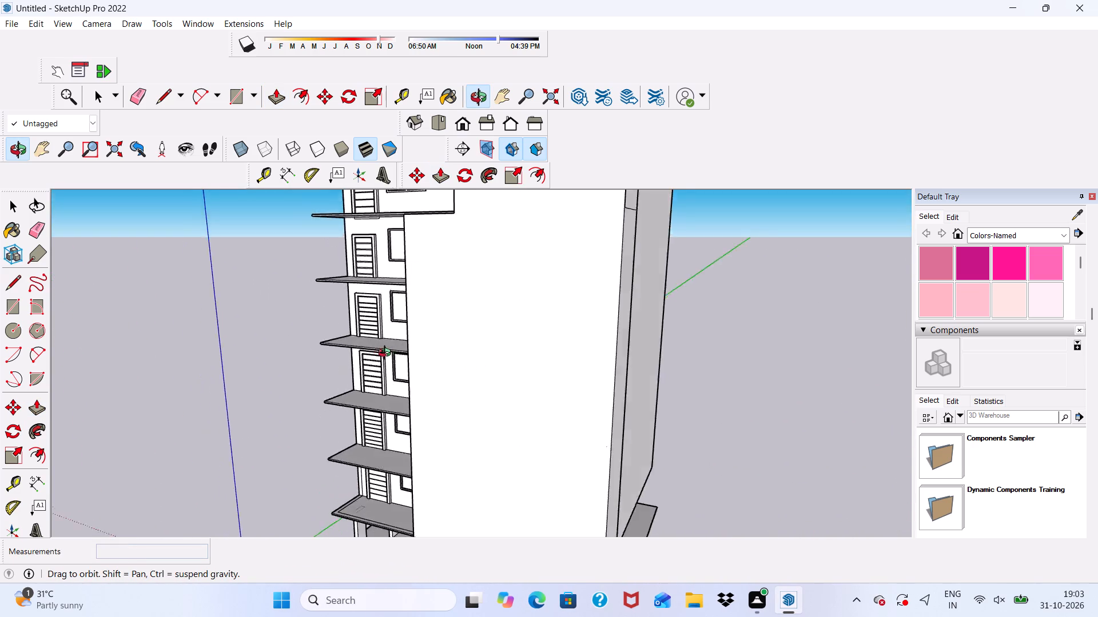
pyautogui.moveTo(387, 354); pyautogui.dragTo(476, 308, button='middle')
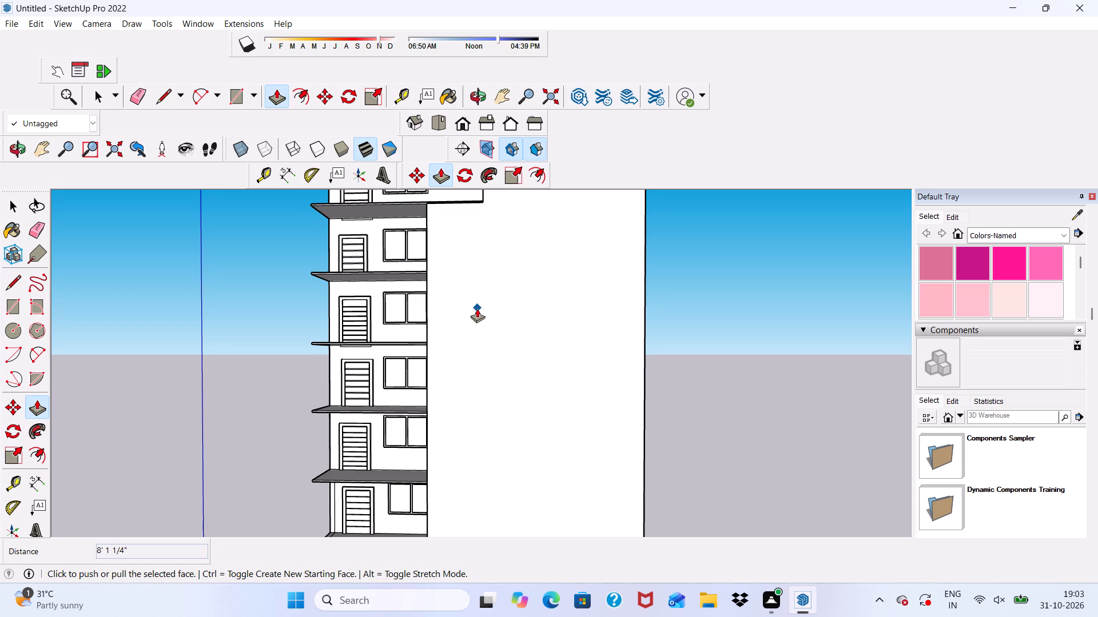
# Undo the last extrusion of the projecting wall's narrow side face.
pyautogui.scroll(-6, 477, 309)
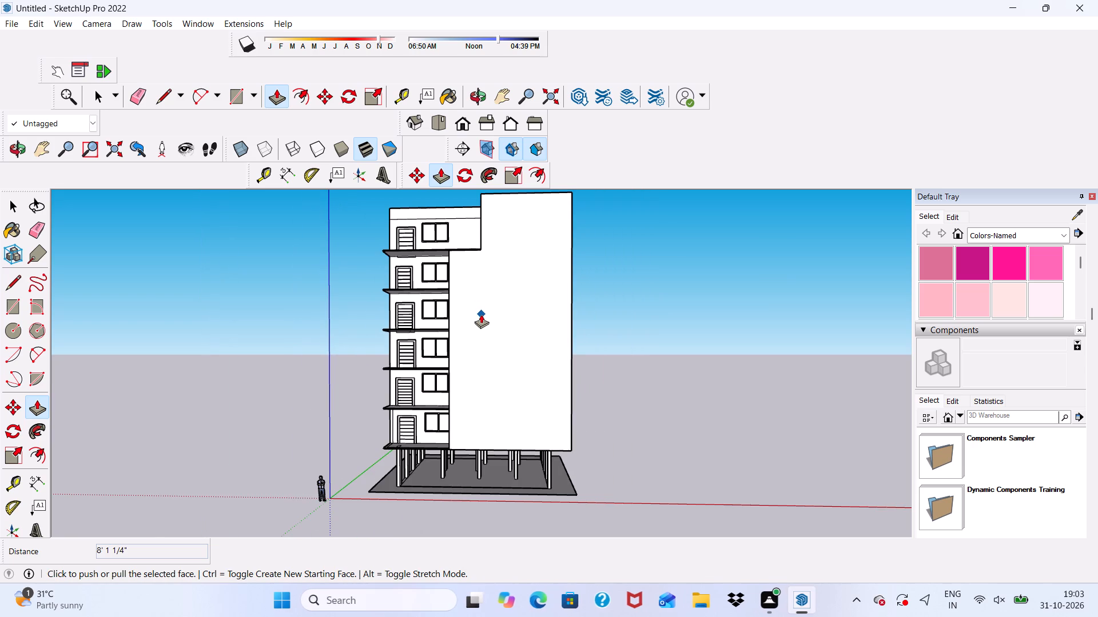
pyautogui.hotkey('ctrl', 'z')
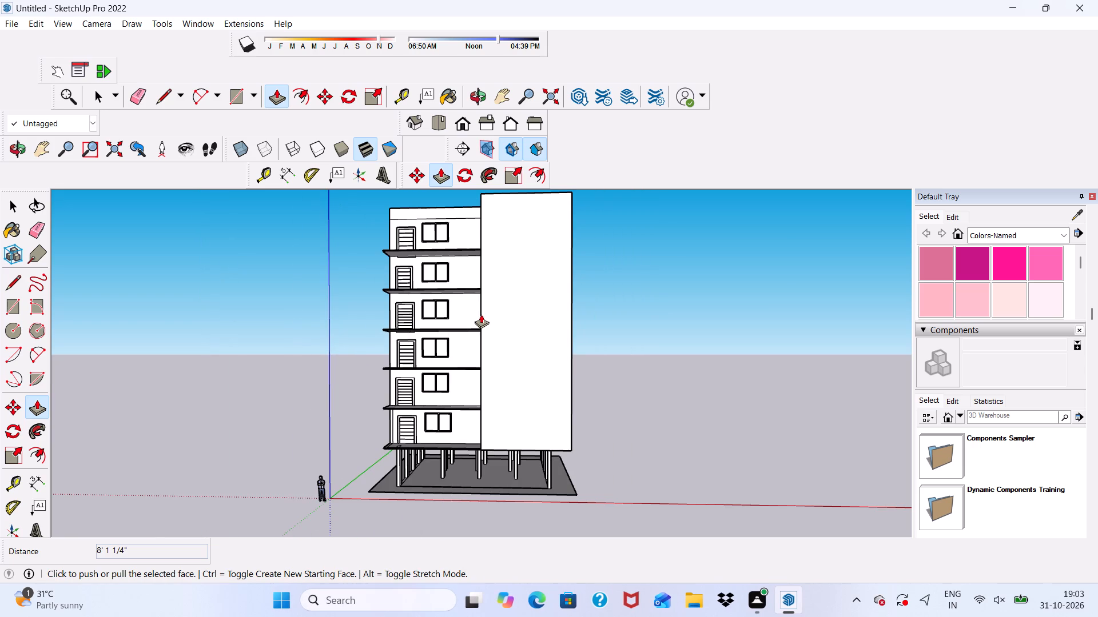
# Erase the remaining pair of short edges on the projecting wall's narrow side face at an upper balcony slab.
pyautogui.scroll(5, 441, 262)
pyautogui.moveTo(484, 257); pyautogui.dragTo(606, 305, button='middle')
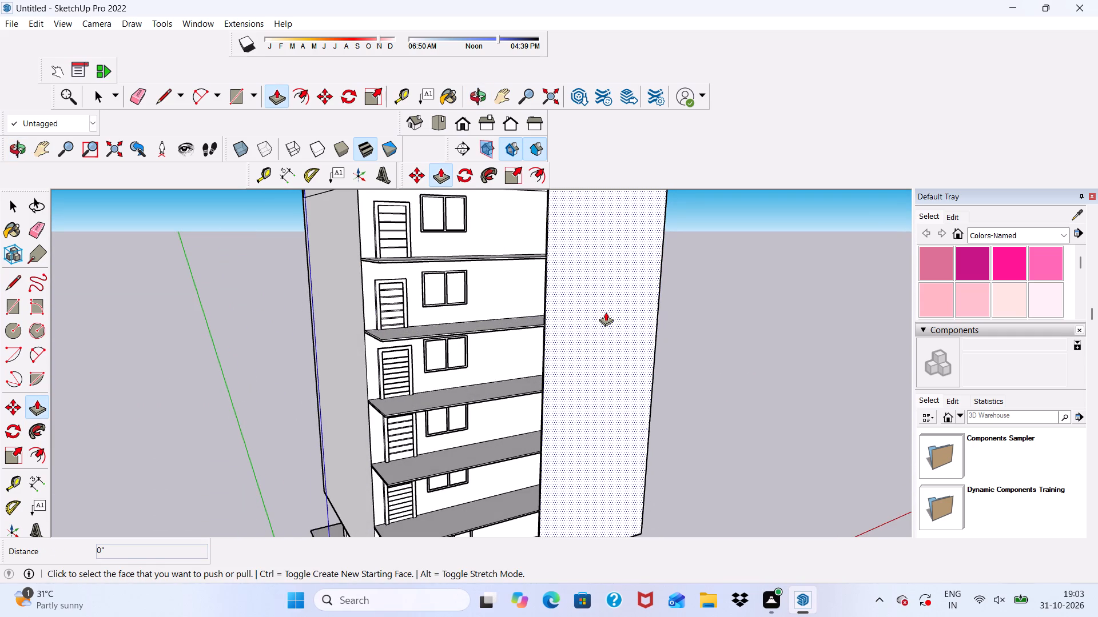
pyautogui.scroll(7, 504, 284)
pyautogui.scroll(-1, 592, 316)
pyautogui.moveTo(592, 319); pyautogui.dragTo(592, 320, button='middle')
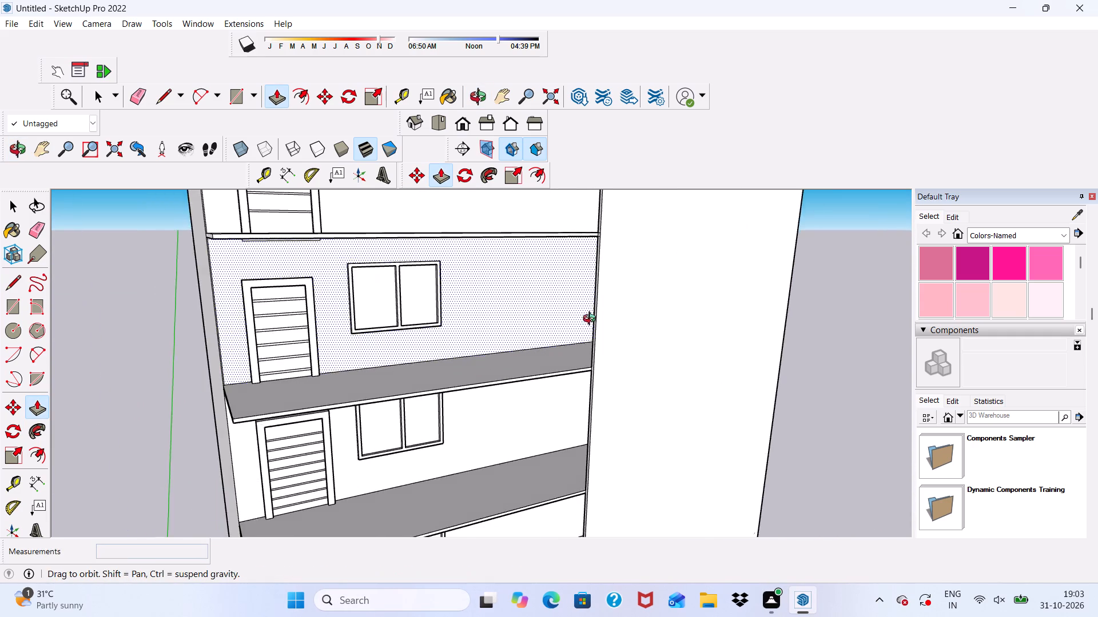
pyautogui.moveTo(592, 320); pyautogui.dragTo(691, 358, button='middle')
pyautogui.click(132, 91)
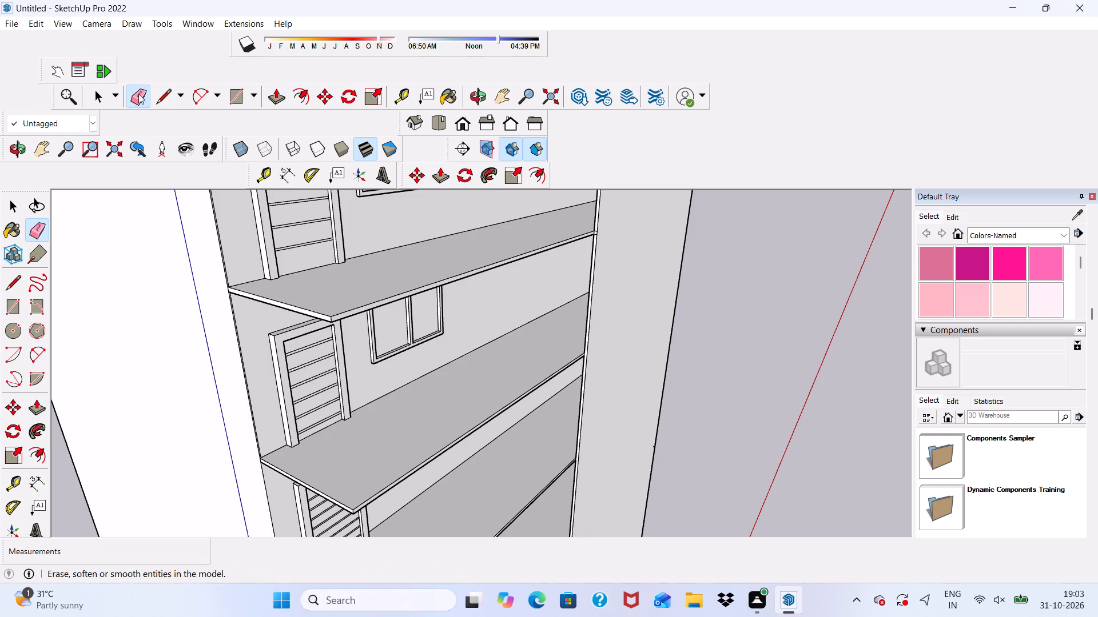
pyautogui.scroll(5, 587, 231)
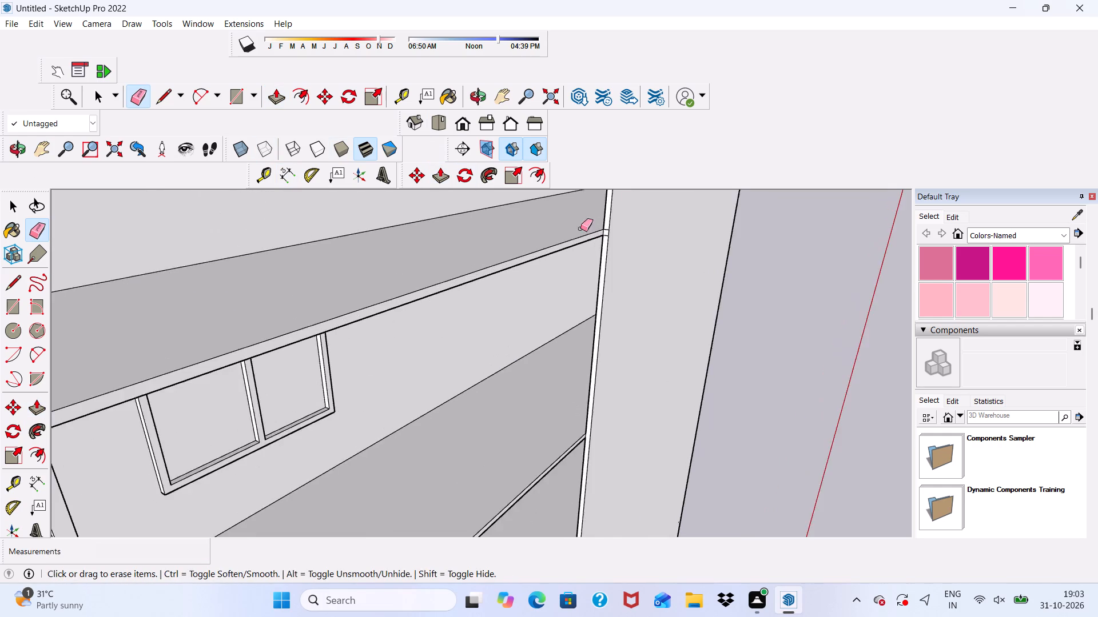
pyautogui.scroll(17, 580, 229)
pyautogui.moveTo(540, 223); pyautogui.dragTo(543, 265)
# Extrude the projecting wall's narrow side face about 4' 6 3/4" across the balconies toward the windows.
pyautogui.click(272, 93)
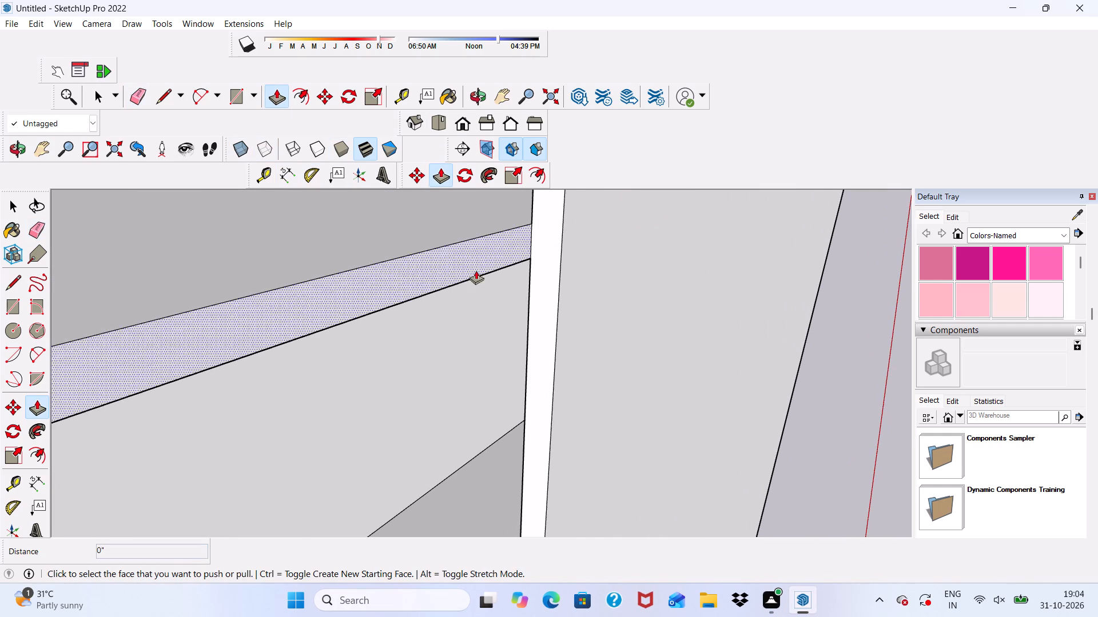
pyautogui.scroll(-3, 523, 240)
pyautogui.scroll(1, 492, 287)
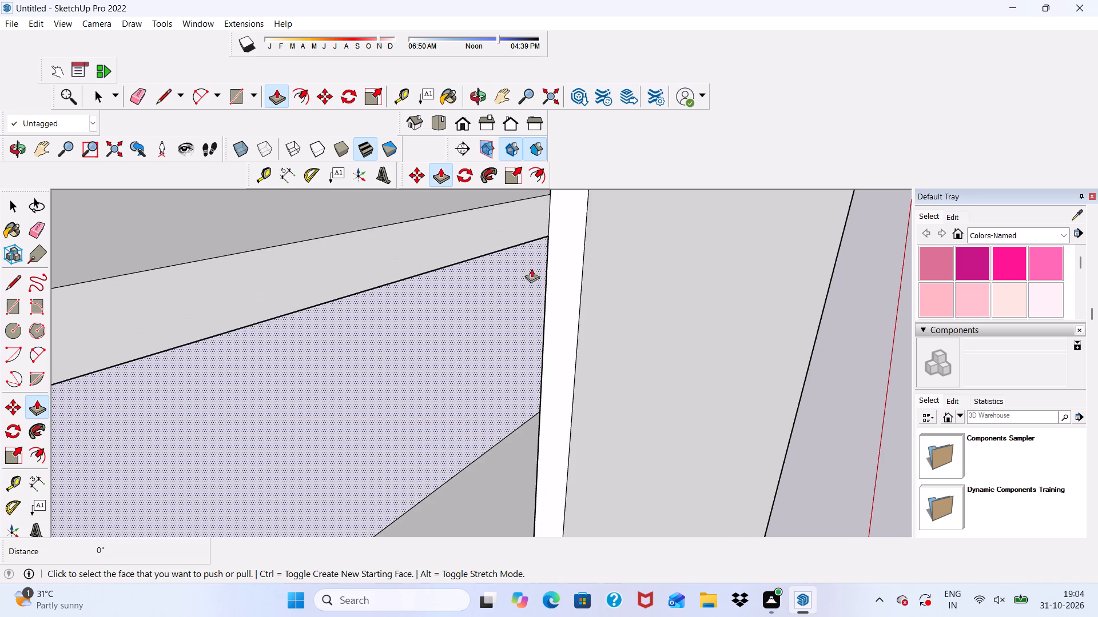
pyautogui.click(568, 278)
pyautogui.scroll(-5, 417, 268)
pyautogui.scroll(-9, 368, 230)
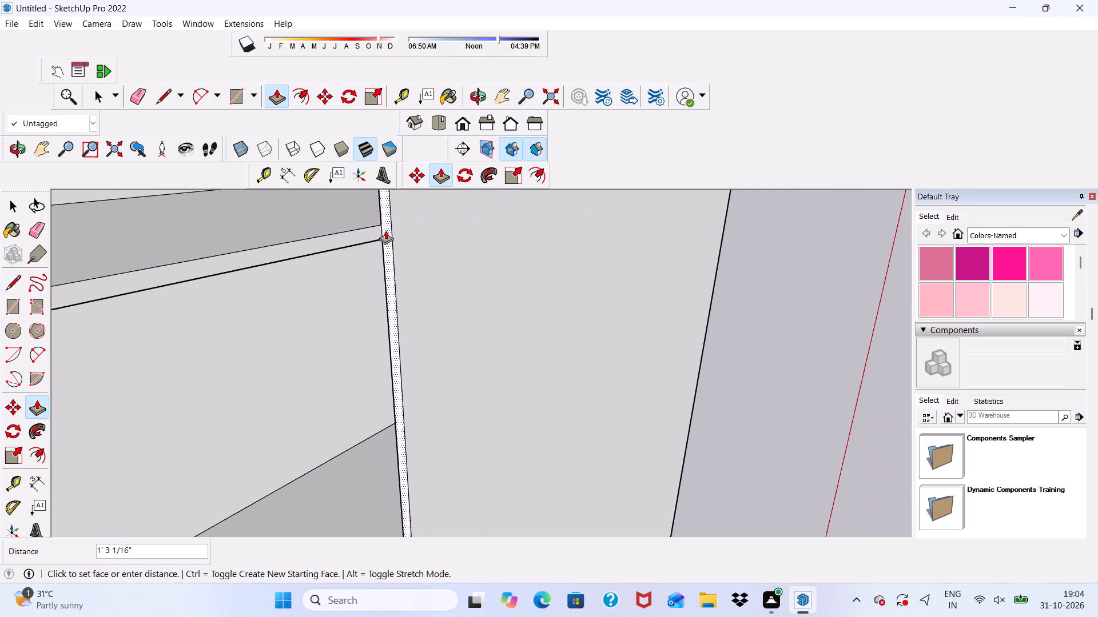
pyautogui.scroll(-16, 385, 230)
pyautogui.moveTo(387, 231); pyautogui.dragTo(287, 190, button='middle')
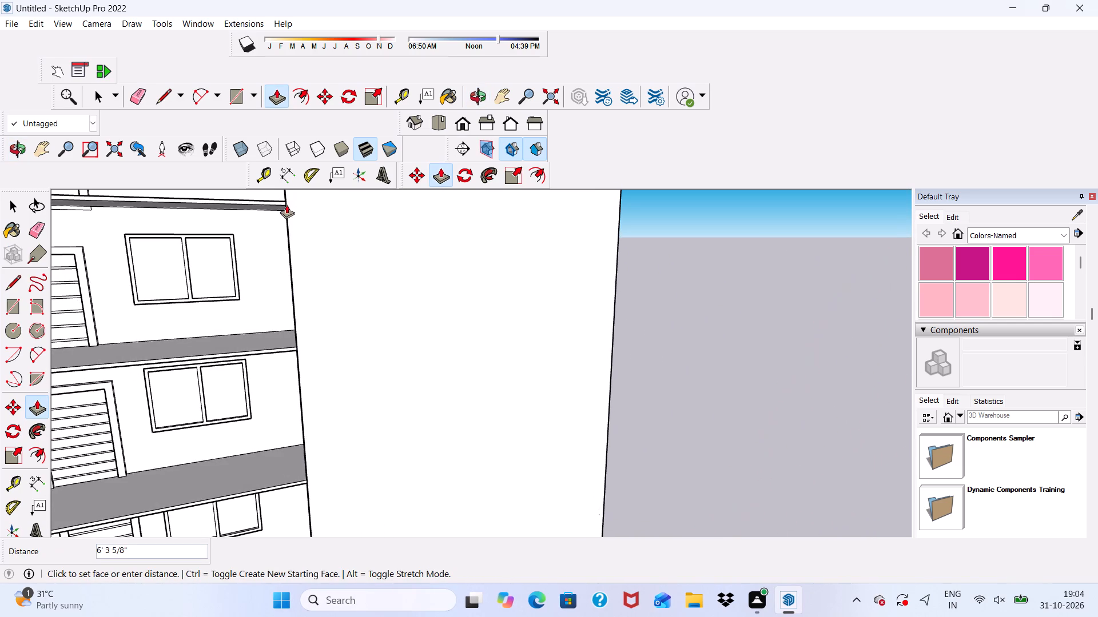
pyautogui.click(313, 218)
# Check the extended projecting wall against the façade in the front view and from raised angles.
pyautogui.scroll(-5, 374, 231)
pyautogui.moveTo(442, 297); pyautogui.dragTo(377, 244, button='middle')
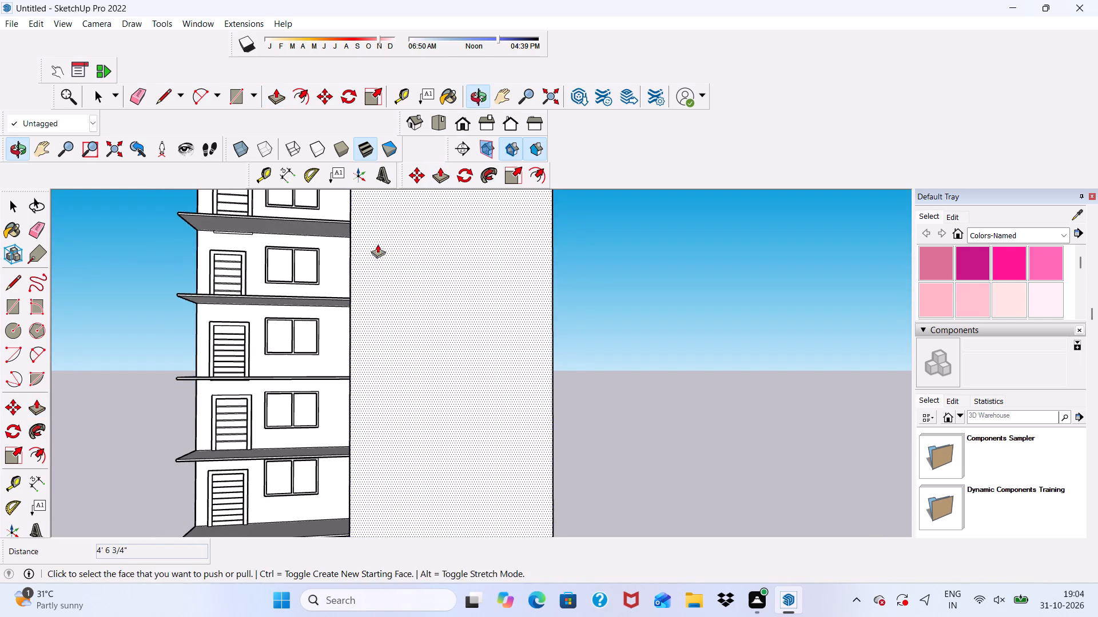
pyautogui.click(459, 118)
pyautogui.scroll(-8, 490, 182)
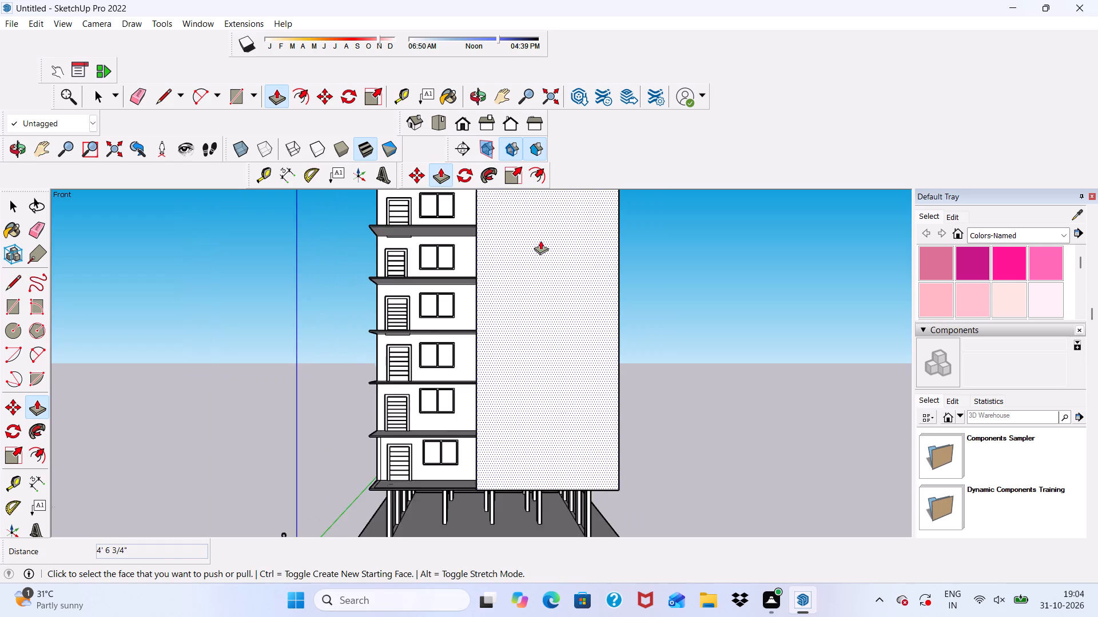
pyautogui.scroll(-2, 540, 241)
pyautogui.moveTo(515, 326); pyautogui.dragTo(497, 335, button='middle')
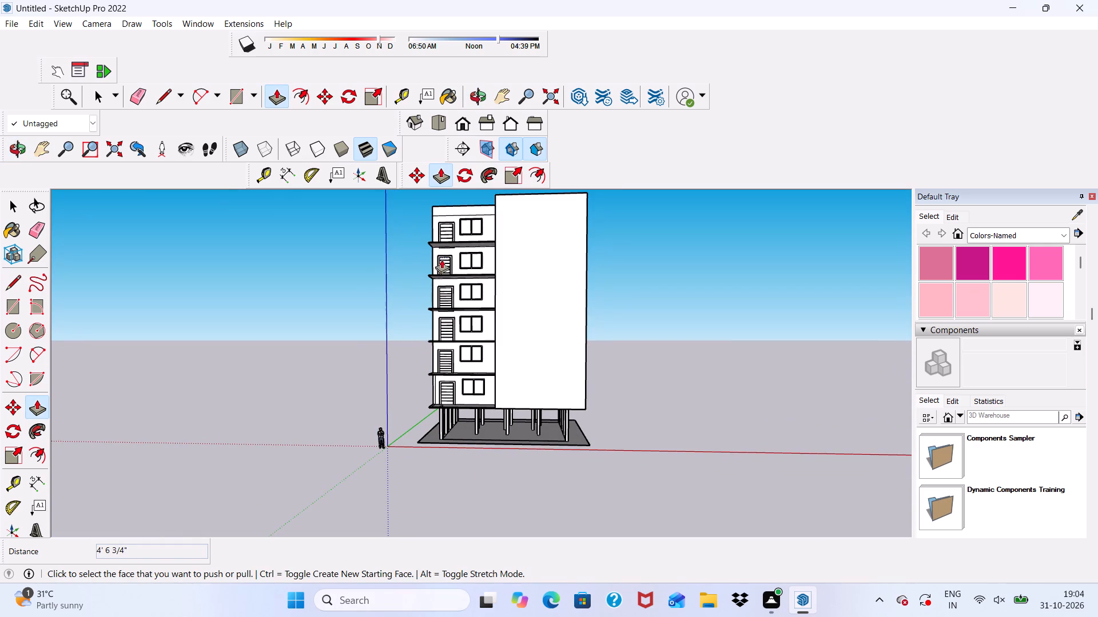
pyautogui.moveTo(453, 275); pyautogui.dragTo(386, 372, button='middle')
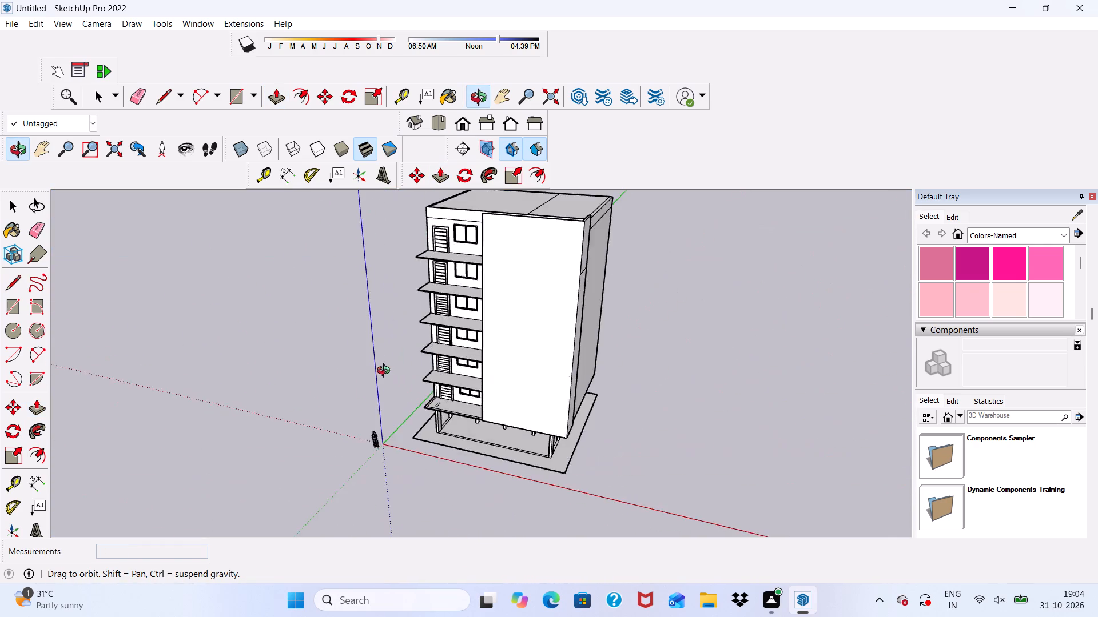
pyautogui.moveTo(386, 372); pyautogui.dragTo(494, 318, button='middle')
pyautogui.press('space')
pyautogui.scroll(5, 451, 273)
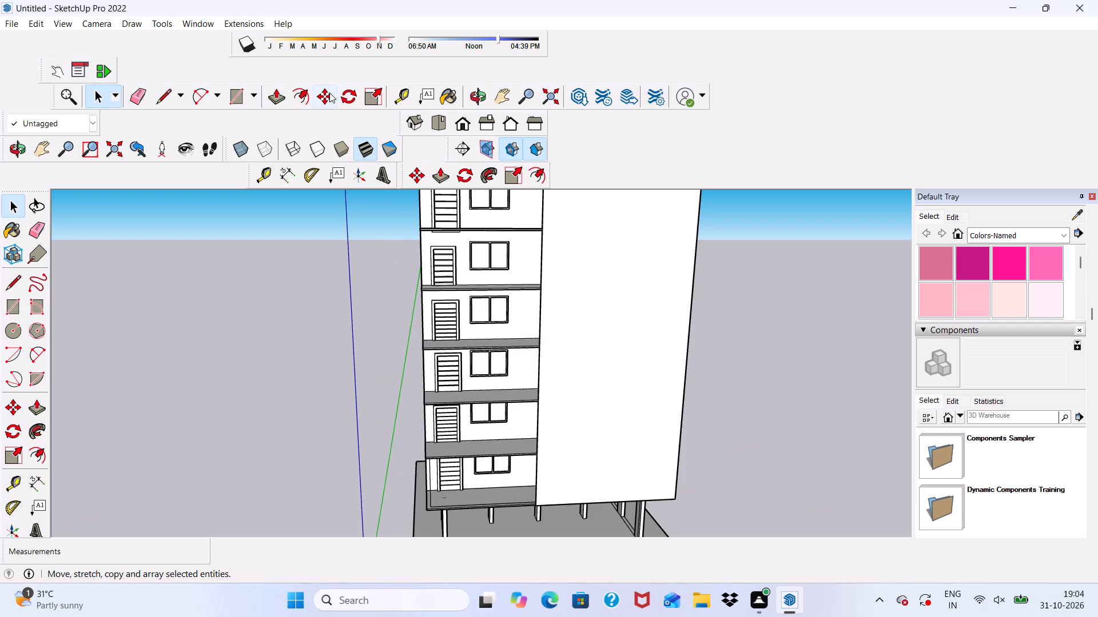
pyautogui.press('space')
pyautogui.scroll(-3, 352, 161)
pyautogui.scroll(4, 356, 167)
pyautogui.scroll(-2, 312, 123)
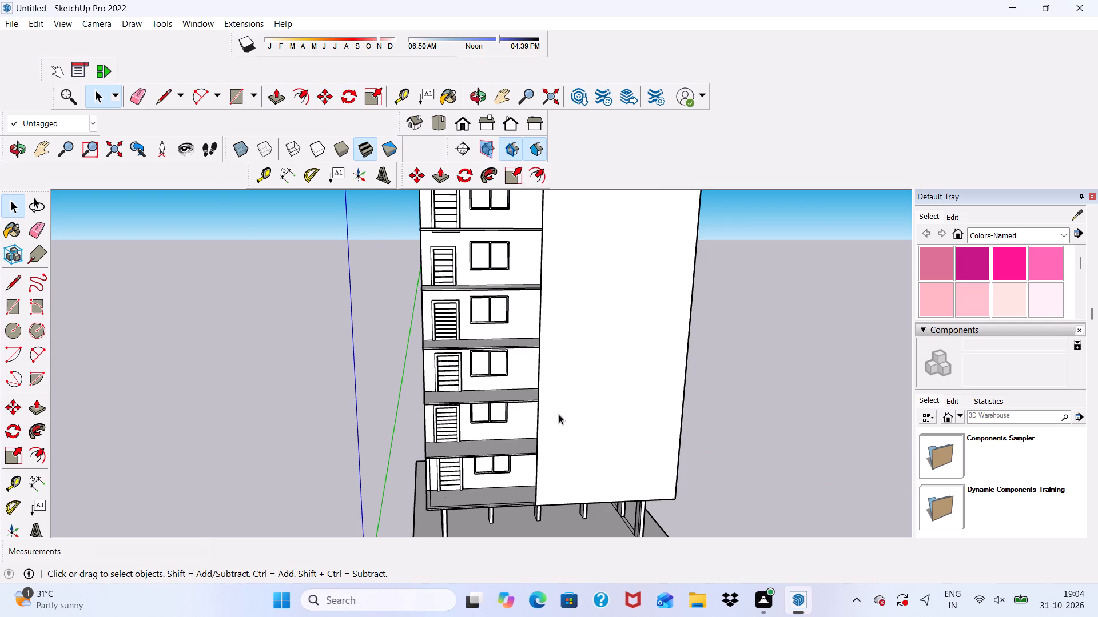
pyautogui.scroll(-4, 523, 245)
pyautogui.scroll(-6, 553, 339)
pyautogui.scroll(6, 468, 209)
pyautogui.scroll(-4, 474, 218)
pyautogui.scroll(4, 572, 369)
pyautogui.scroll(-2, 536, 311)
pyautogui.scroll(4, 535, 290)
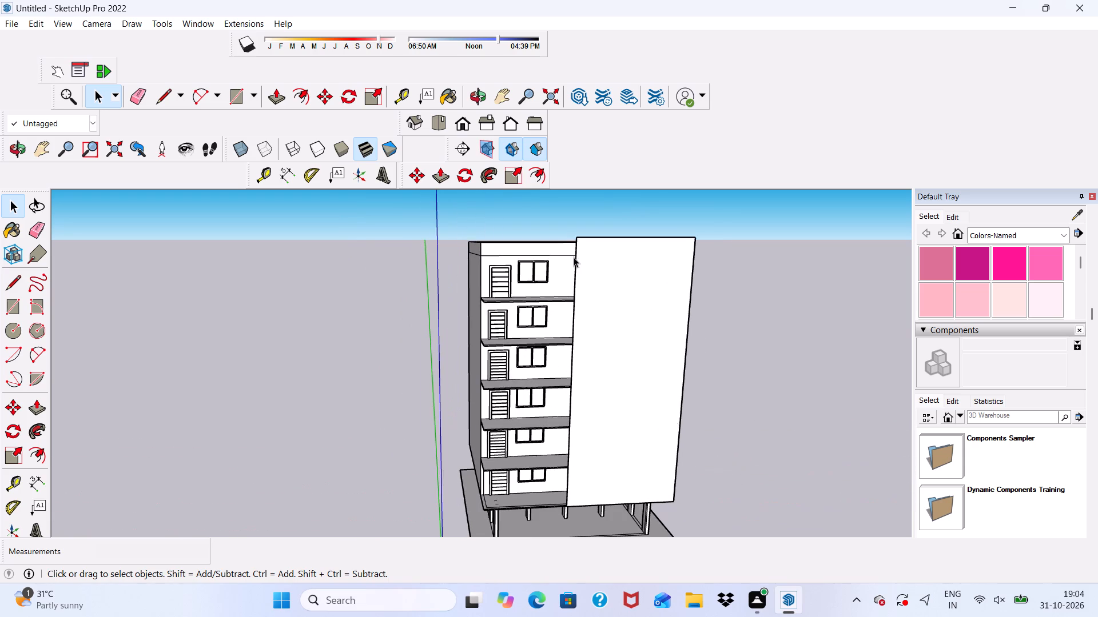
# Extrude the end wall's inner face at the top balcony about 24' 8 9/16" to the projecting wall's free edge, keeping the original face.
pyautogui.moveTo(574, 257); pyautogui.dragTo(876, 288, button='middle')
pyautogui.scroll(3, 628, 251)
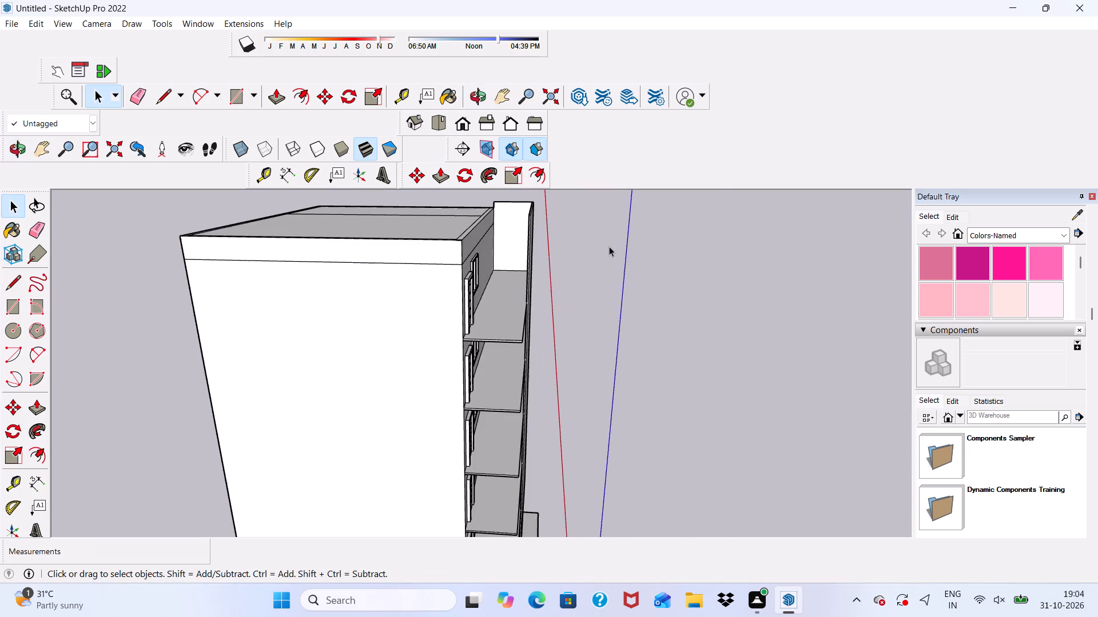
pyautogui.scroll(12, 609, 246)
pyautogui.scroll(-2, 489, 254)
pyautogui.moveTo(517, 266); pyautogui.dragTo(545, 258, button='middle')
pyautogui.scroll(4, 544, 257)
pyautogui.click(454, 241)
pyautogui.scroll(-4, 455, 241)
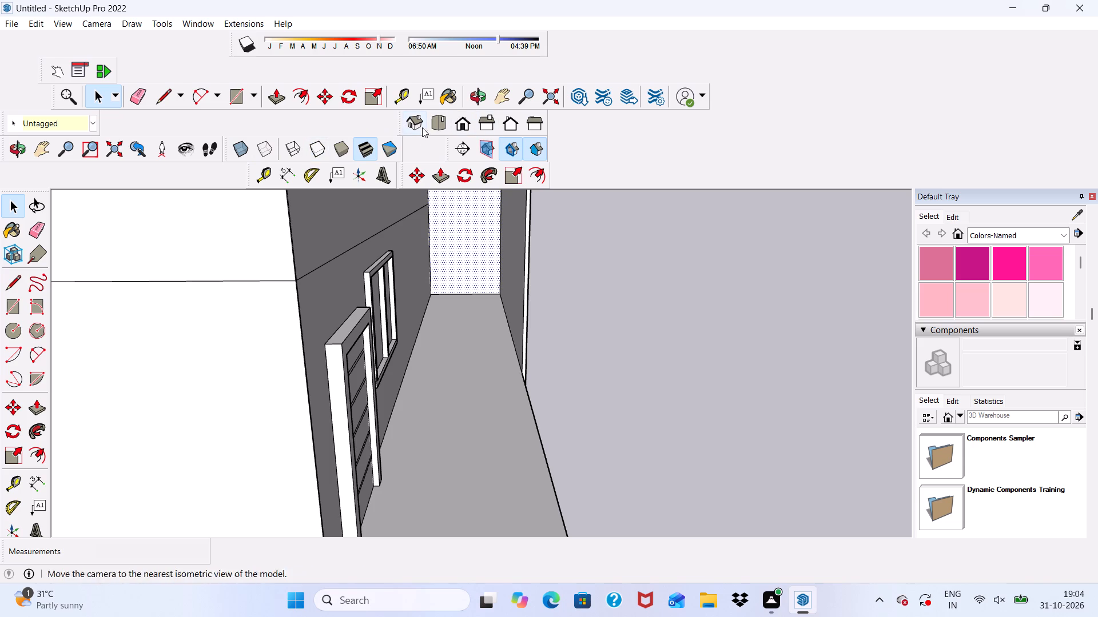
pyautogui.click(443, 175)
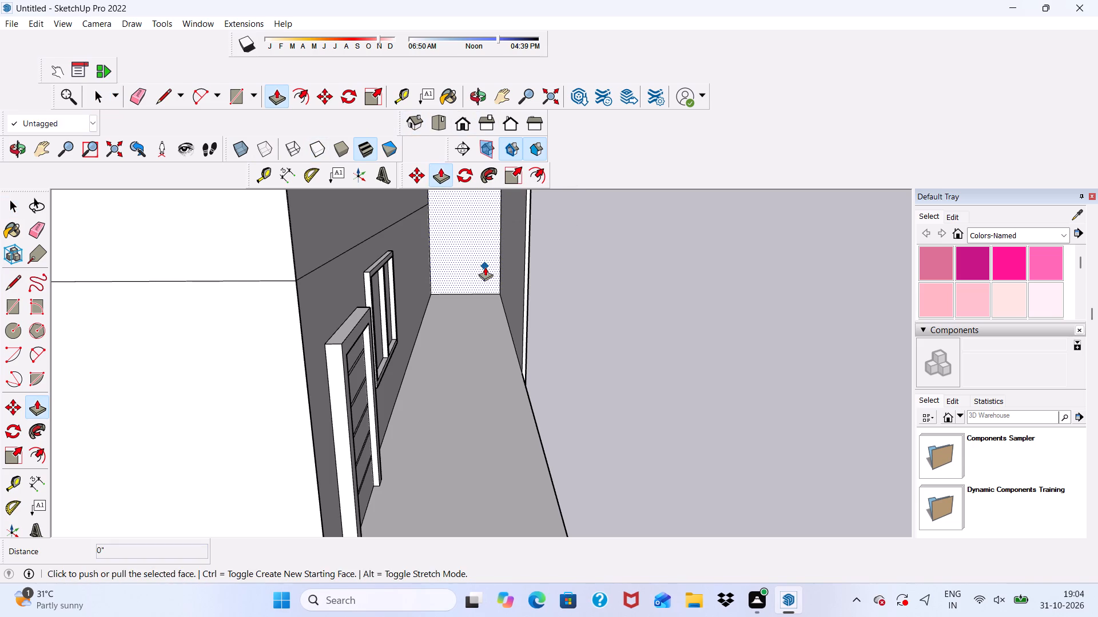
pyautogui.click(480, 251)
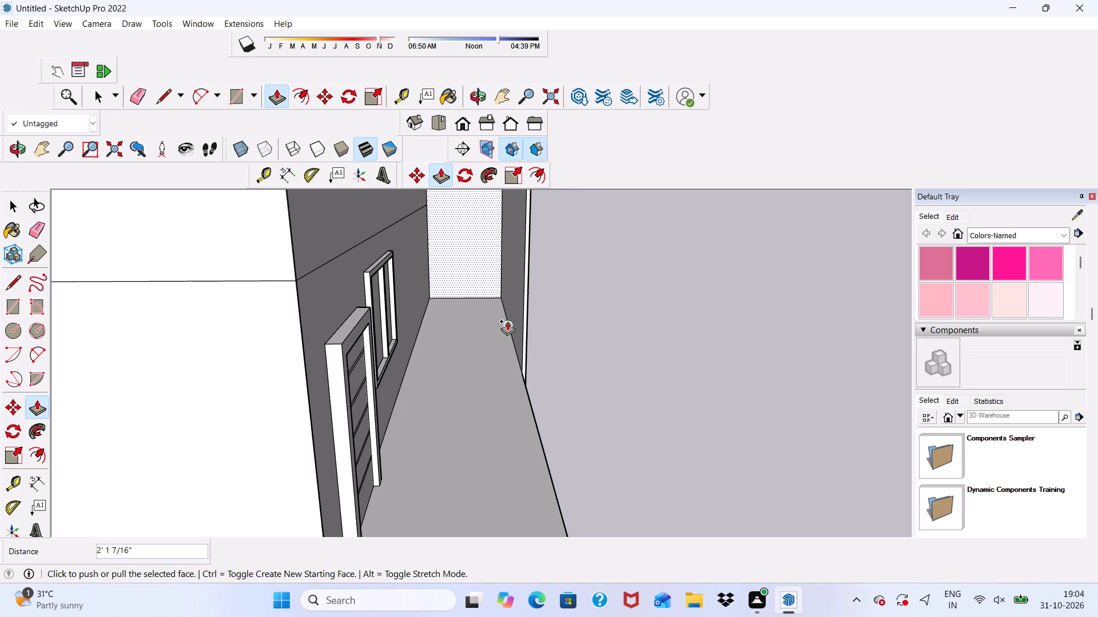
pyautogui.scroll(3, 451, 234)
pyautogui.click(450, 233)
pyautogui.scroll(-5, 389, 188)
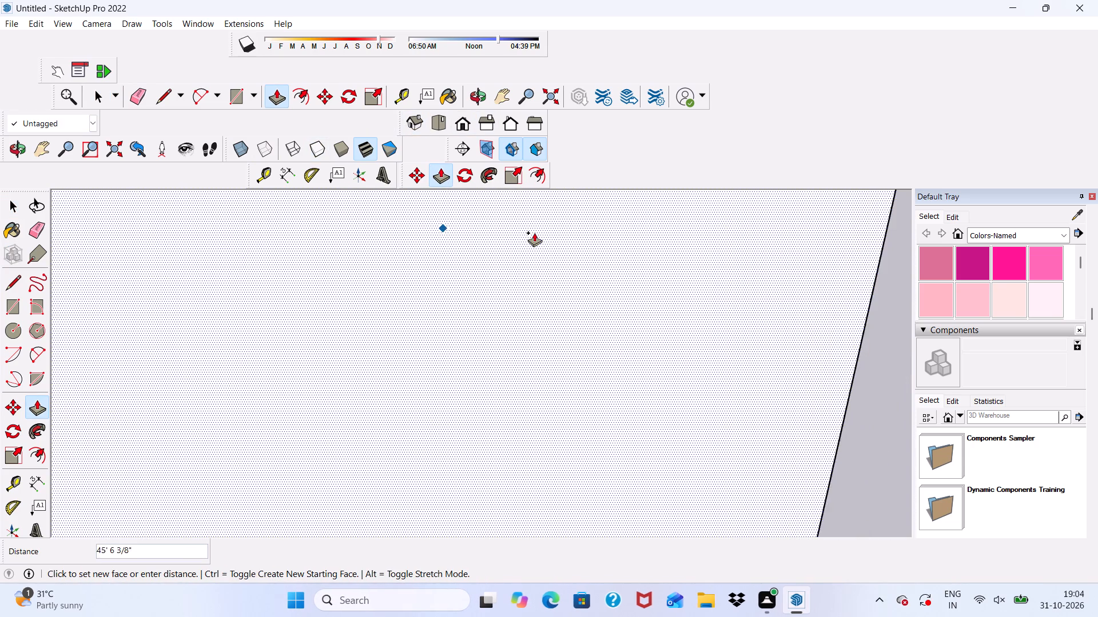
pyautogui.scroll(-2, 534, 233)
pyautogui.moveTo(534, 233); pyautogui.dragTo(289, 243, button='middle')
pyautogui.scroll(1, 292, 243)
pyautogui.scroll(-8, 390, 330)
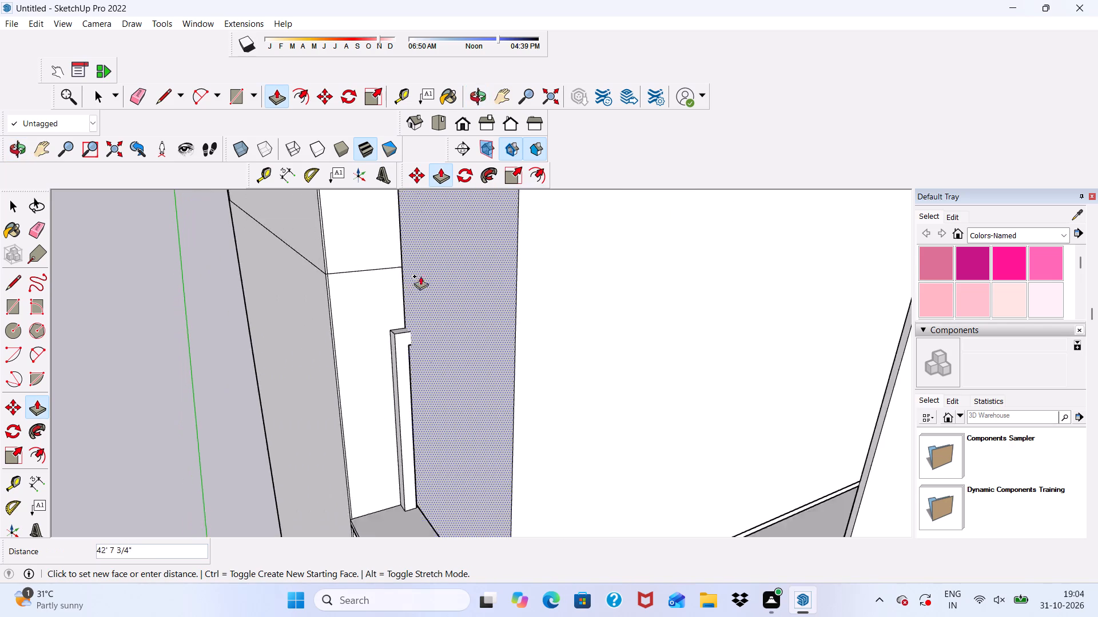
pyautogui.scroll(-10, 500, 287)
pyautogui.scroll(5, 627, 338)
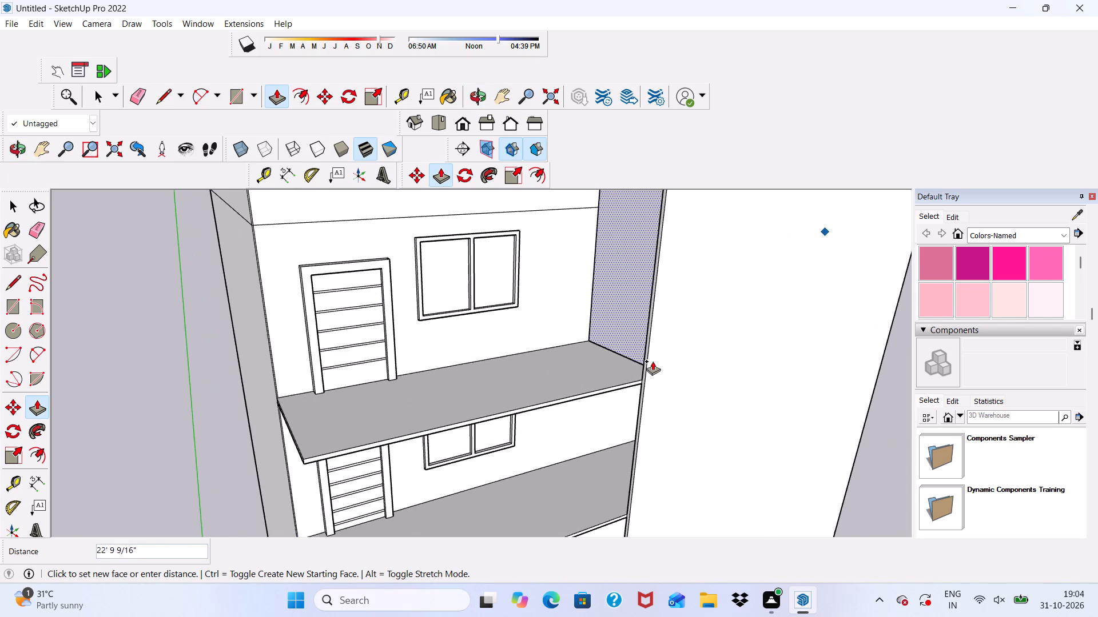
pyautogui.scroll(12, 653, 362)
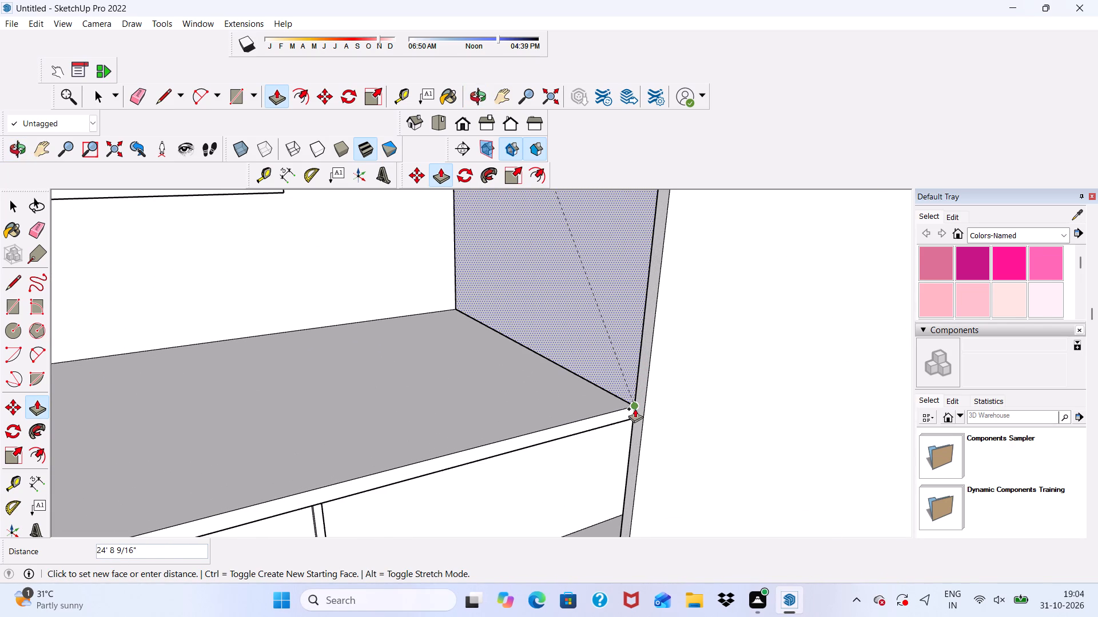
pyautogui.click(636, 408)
# Examine the filled volume behind the projecting wall from the front, from above and from the balcony side.
pyautogui.scroll(-17, 603, 319)
pyautogui.moveTo(580, 384); pyautogui.dragTo(440, 351, button='middle')
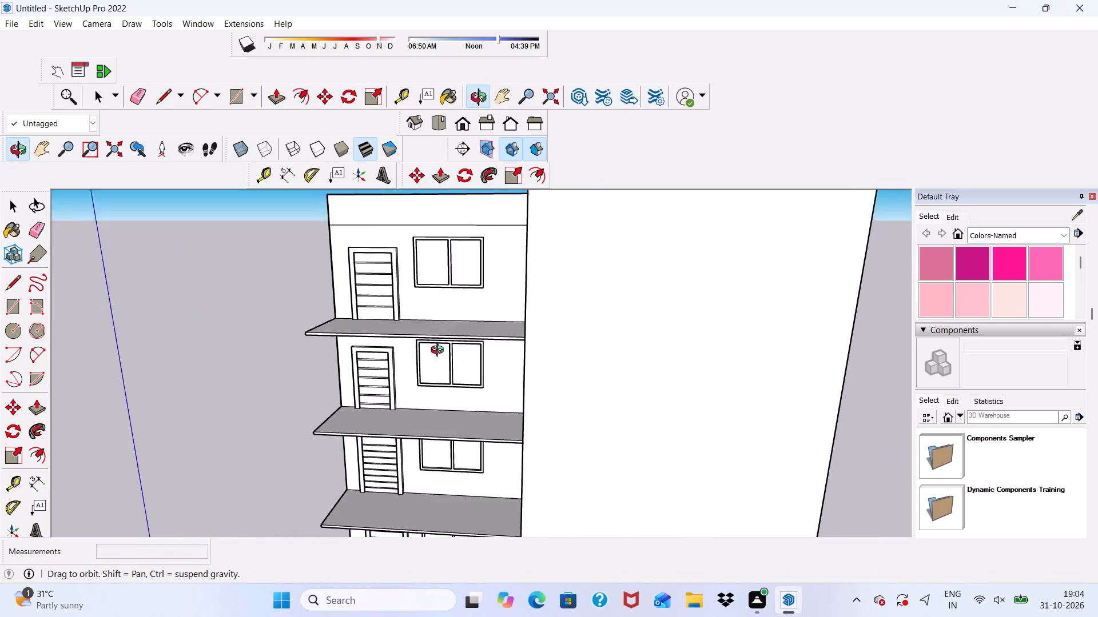
pyautogui.moveTo(440, 351); pyautogui.dragTo(504, 371, button='middle')
pyautogui.moveTo(444, 343); pyautogui.dragTo(451, 353, button='right')
pyautogui.press('space')
pyautogui.scroll(3, 489, 237)
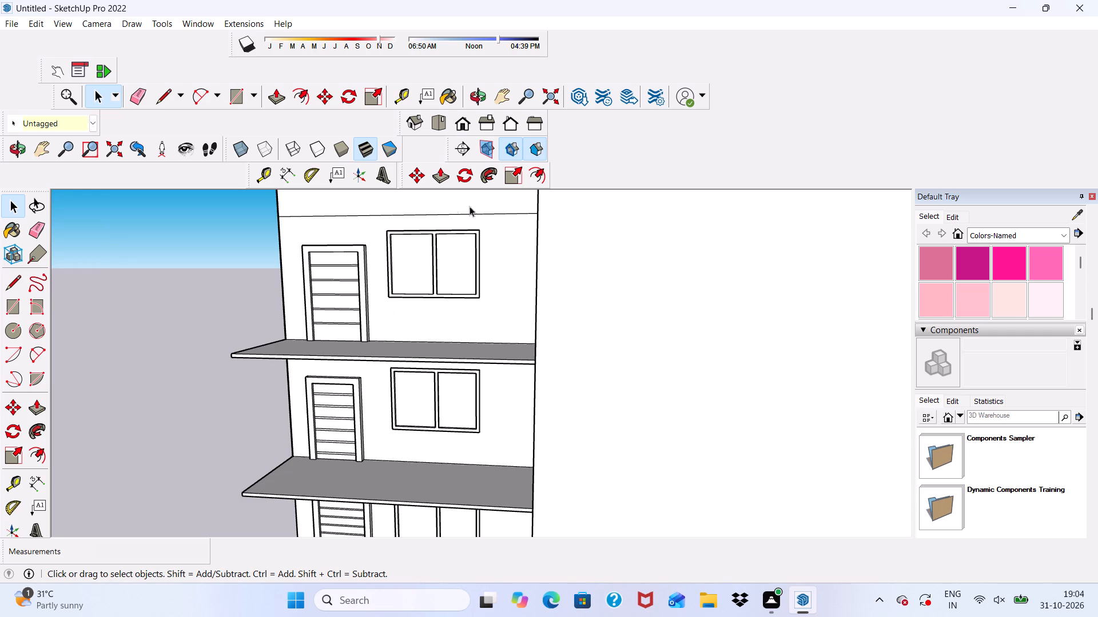
pyautogui.scroll(1, 396, 207)
pyautogui.scroll(-10, 399, 228)
pyautogui.moveTo(475, 290); pyautogui.dragTo(543, 416, button='middle')
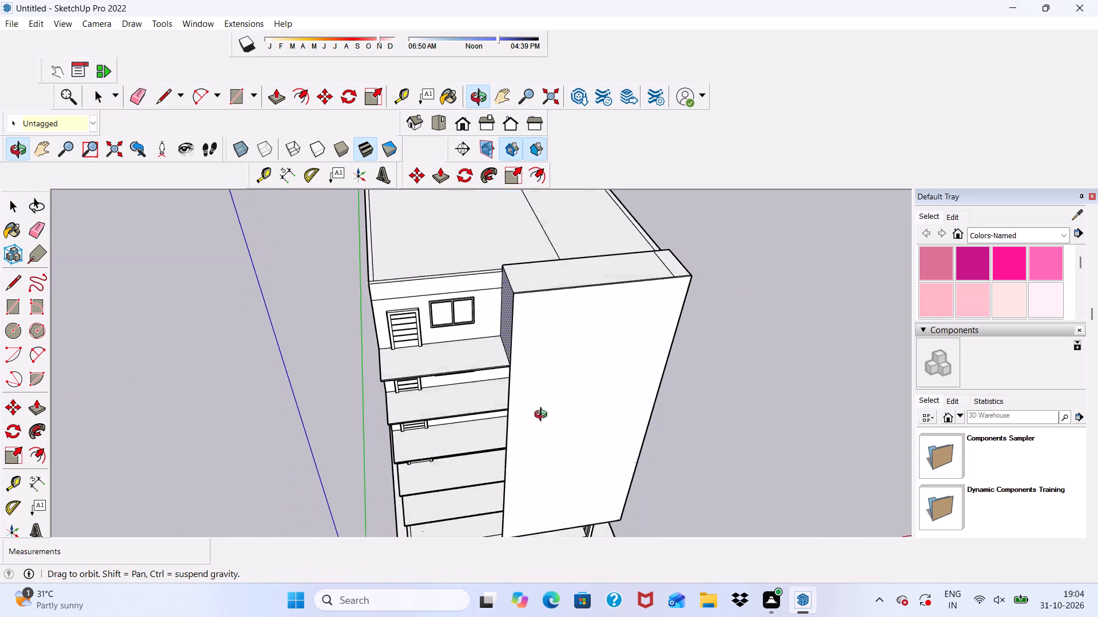
pyautogui.moveTo(543, 416); pyautogui.dragTo(547, 425, button='middle')
pyautogui.scroll(5, 495, 315)
pyautogui.scroll(-1, 278, 314)
pyautogui.moveTo(259, 311); pyautogui.dragTo(259, 308, button='middle')
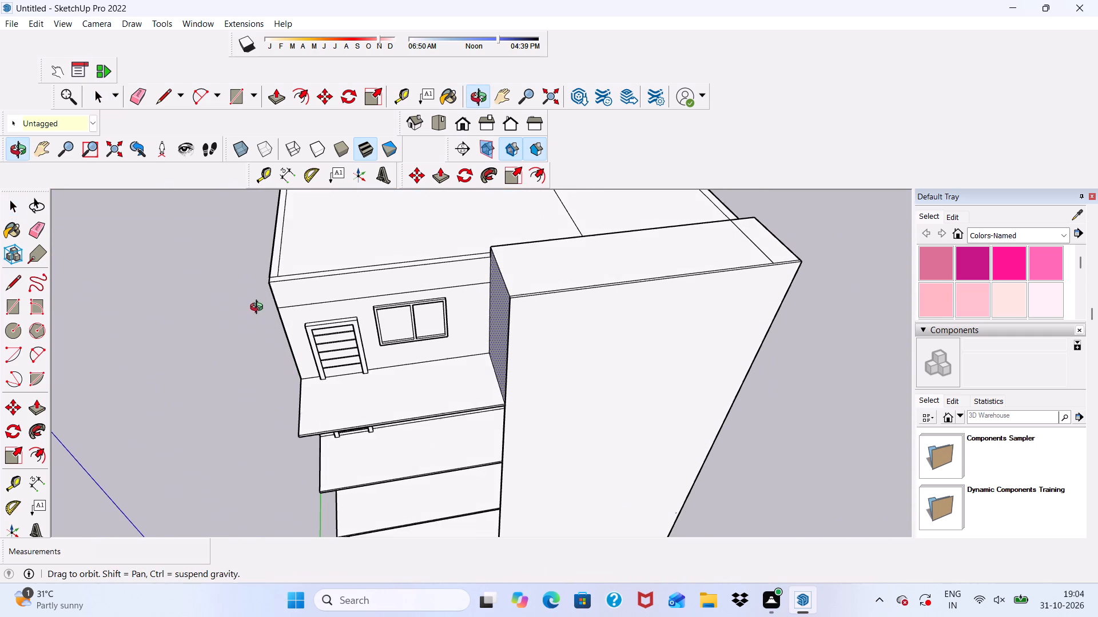
pyautogui.moveTo(259, 308); pyautogui.dragTo(250, 269, button='middle')
pyautogui.scroll(1, 246, 257)
pyautogui.scroll(-5, 256, 297)
pyautogui.scroll(5, 285, 252)
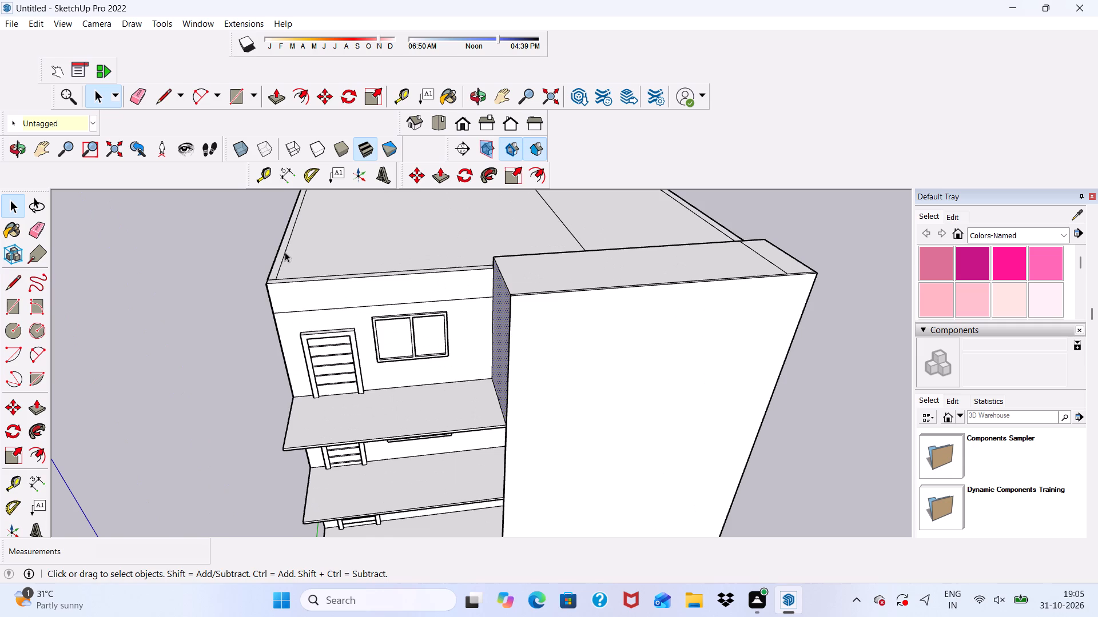
pyautogui.moveTo(312, 282); pyautogui.dragTo(419, 258, button='middle')
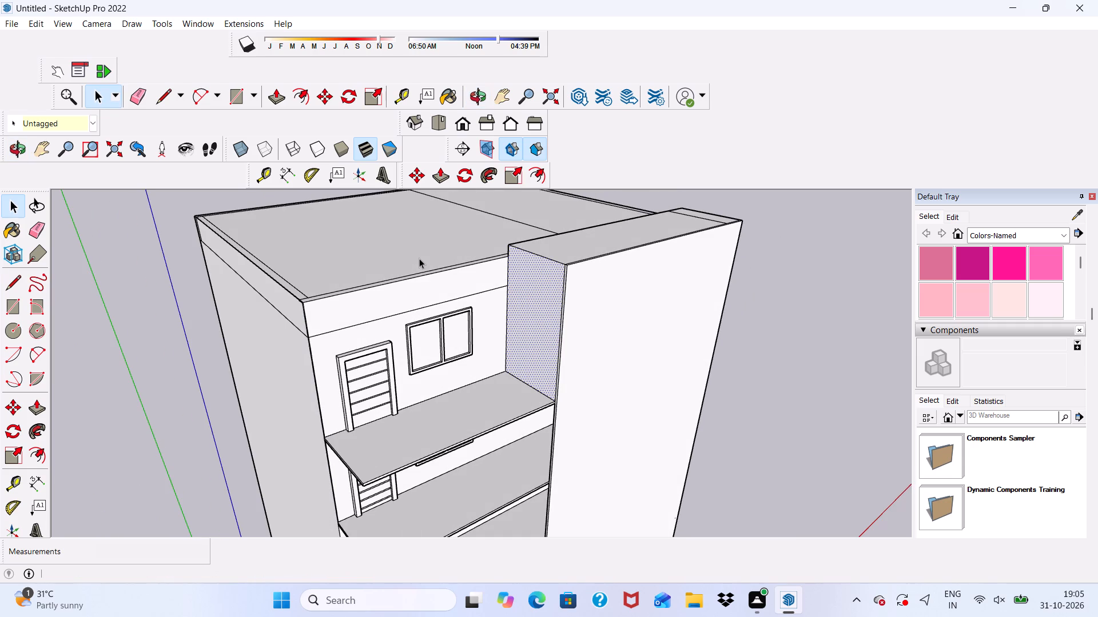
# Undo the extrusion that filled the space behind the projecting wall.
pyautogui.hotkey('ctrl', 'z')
# Draw a thin rectangle about 45' 3 13/16" by 4" along the roof's front edge, ending at the end wall.
pyautogui.scroll(-1, 555, 297)
pyautogui.moveTo(591, 322); pyautogui.dragTo(562, 384, button='middle')
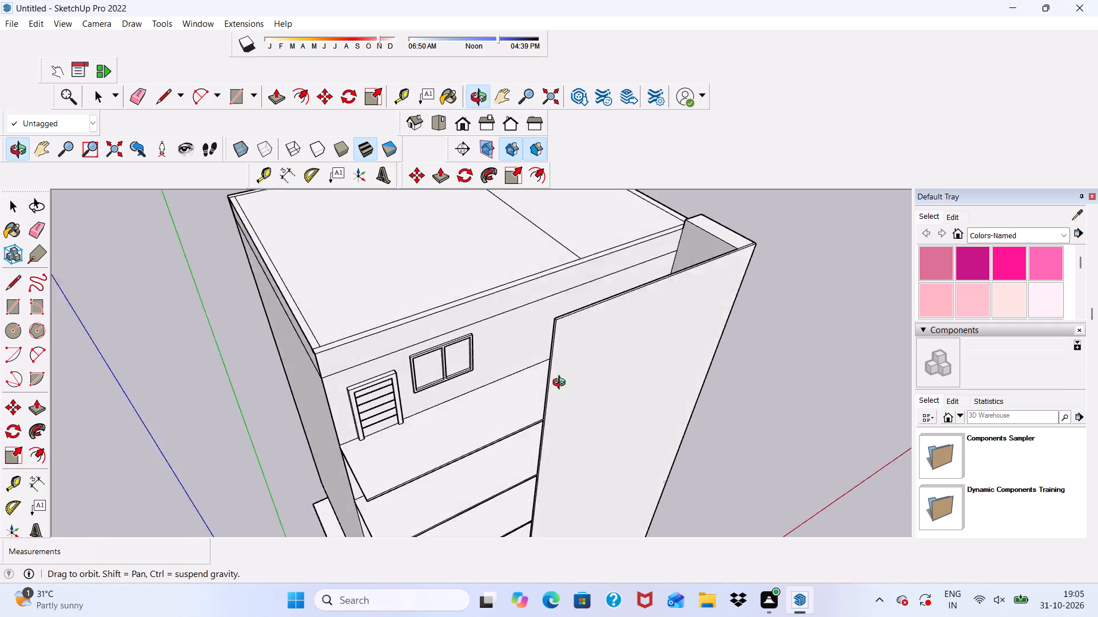
pyautogui.moveTo(562, 384); pyautogui.dragTo(533, 410, button='middle')
pyautogui.scroll(5, 408, 341)
pyautogui.moveTo(392, 356); pyautogui.dragTo(343, 298, button='middle')
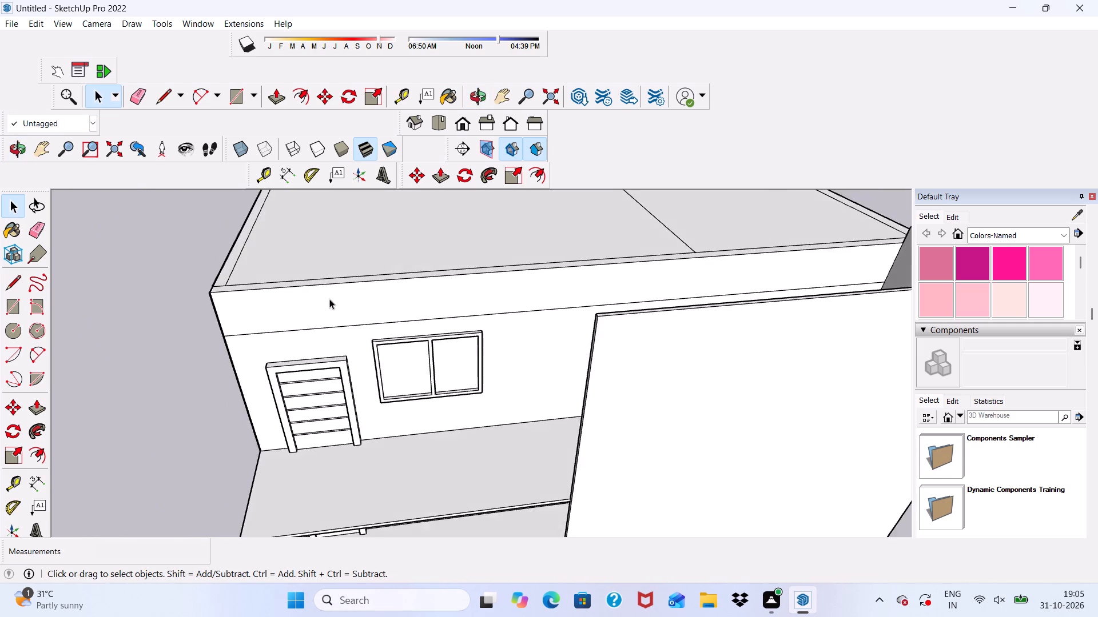
pyautogui.scroll(-1, 305, 302)
pyautogui.scroll(1, 252, 314)
pyautogui.click(232, 89)
pyautogui.scroll(2, 210, 278)
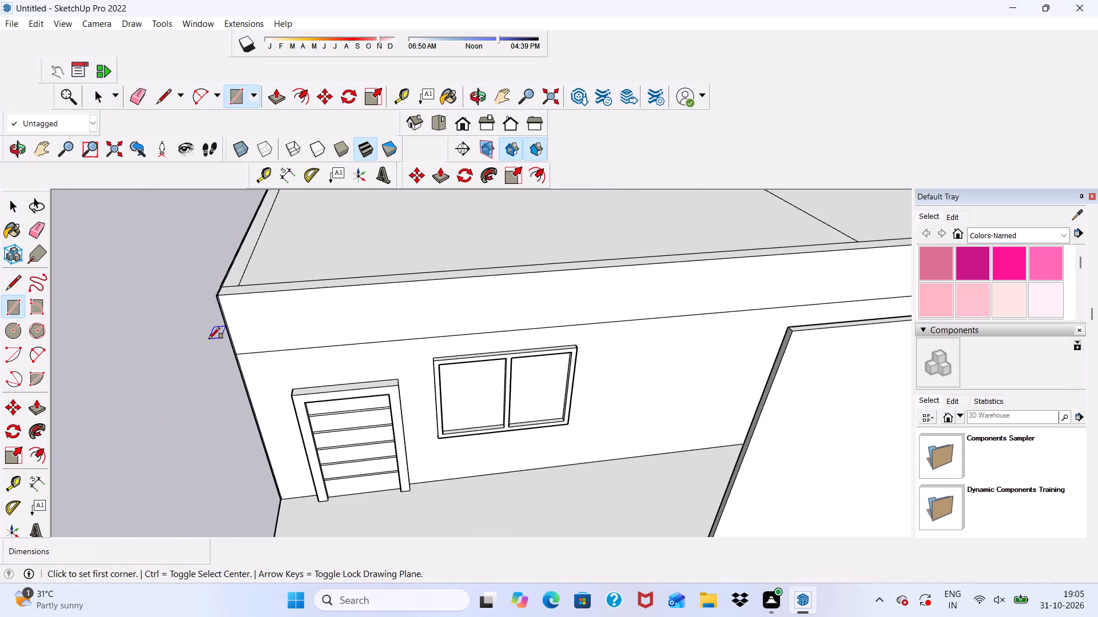
pyautogui.click(216, 299)
pyautogui.scroll(-5, 289, 308)
pyautogui.scroll(-4, 522, 265)
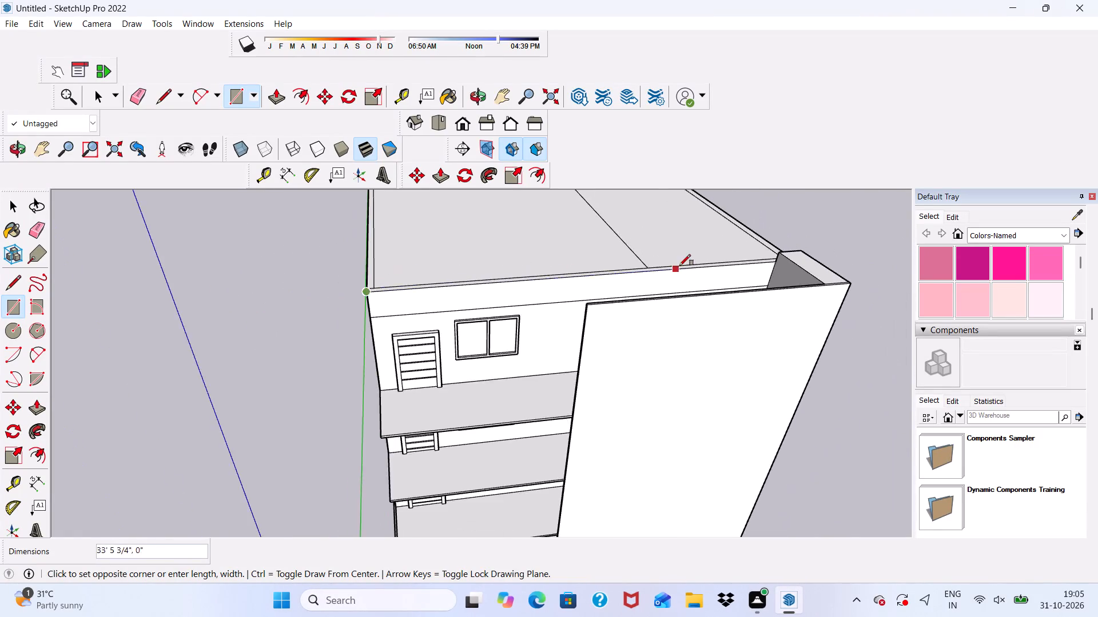
pyautogui.scroll(4, 710, 250)
pyautogui.scroll(12, 799, 281)
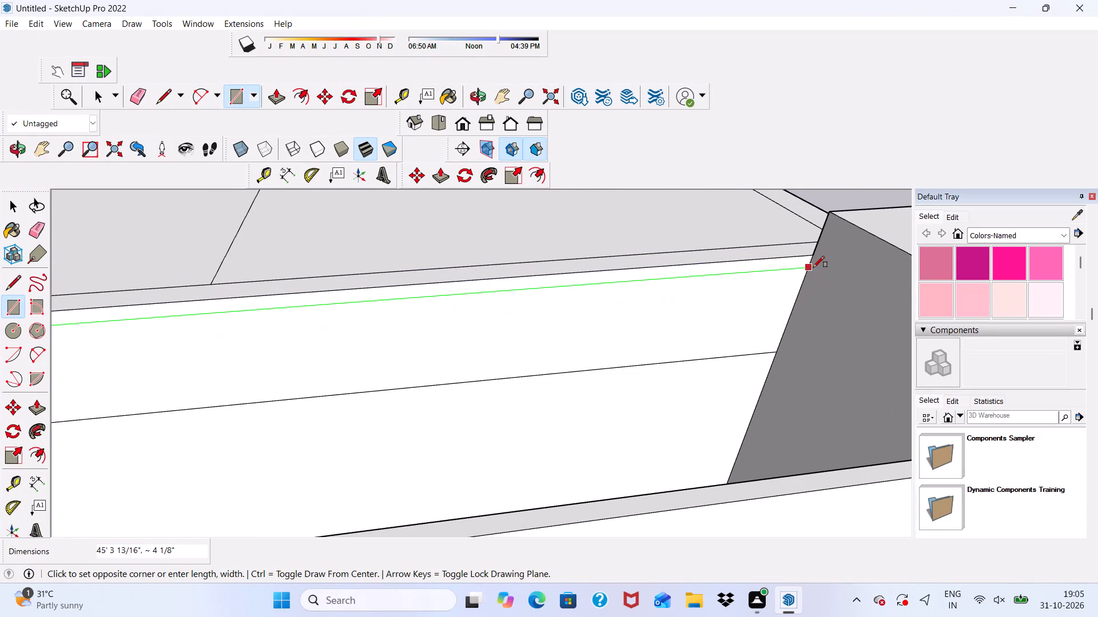
pyautogui.click(809, 271)
pyautogui.scroll(-5, 705, 241)
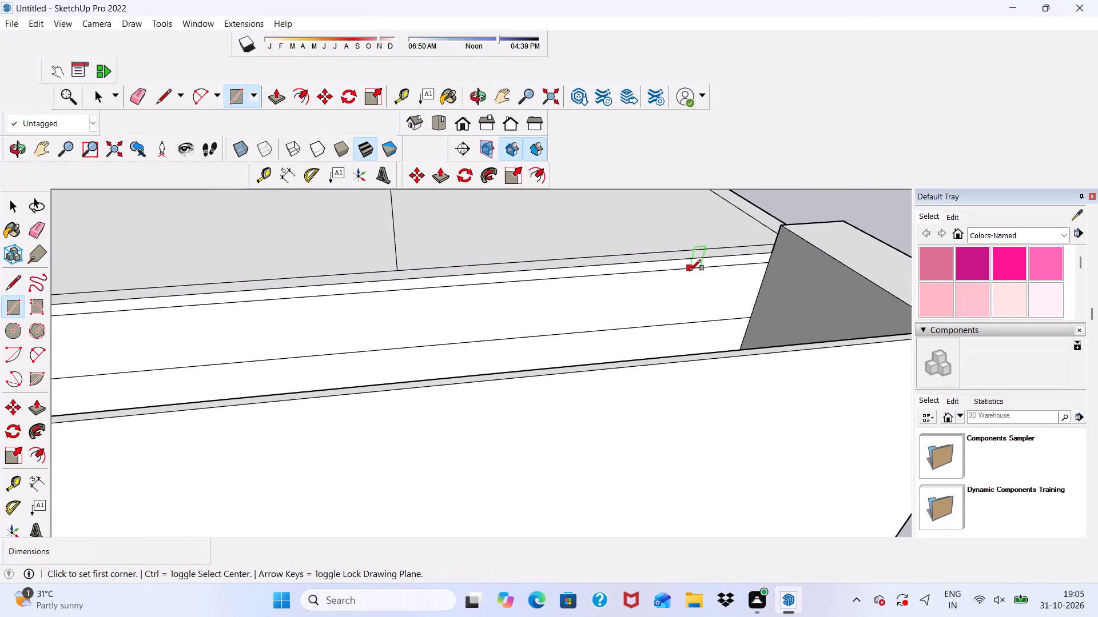
# Extrude the thin roof-edge strip 7' 9" outward to the projecting wall, forming a roof slab over the balconies.
pyautogui.press('space')
pyautogui.scroll(4, 689, 277)
pyautogui.click(689, 254)
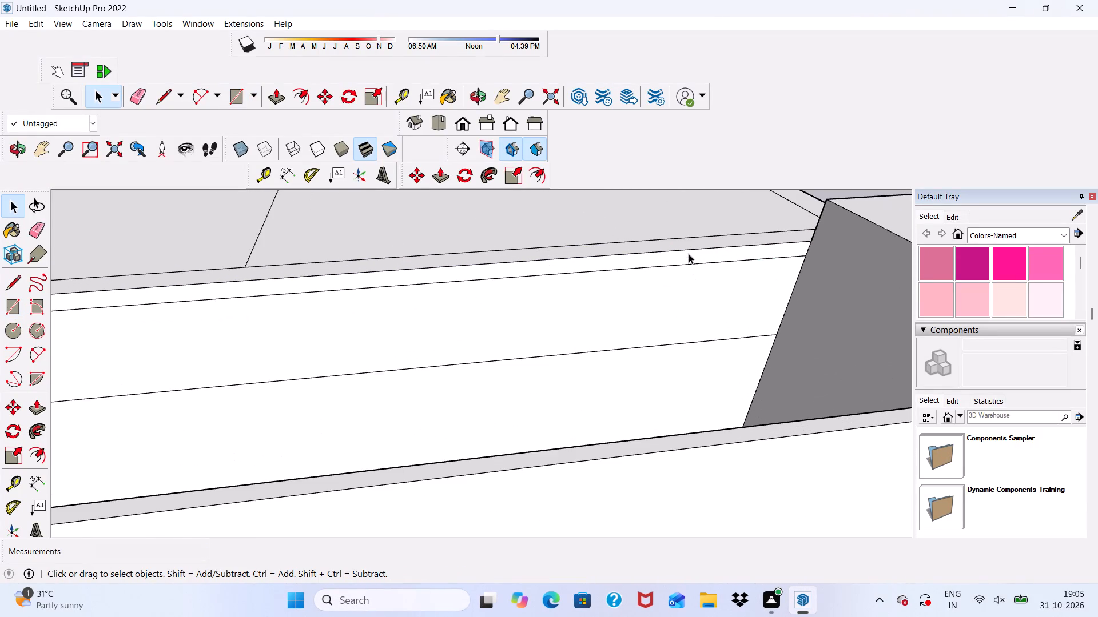
pyautogui.click(442, 167)
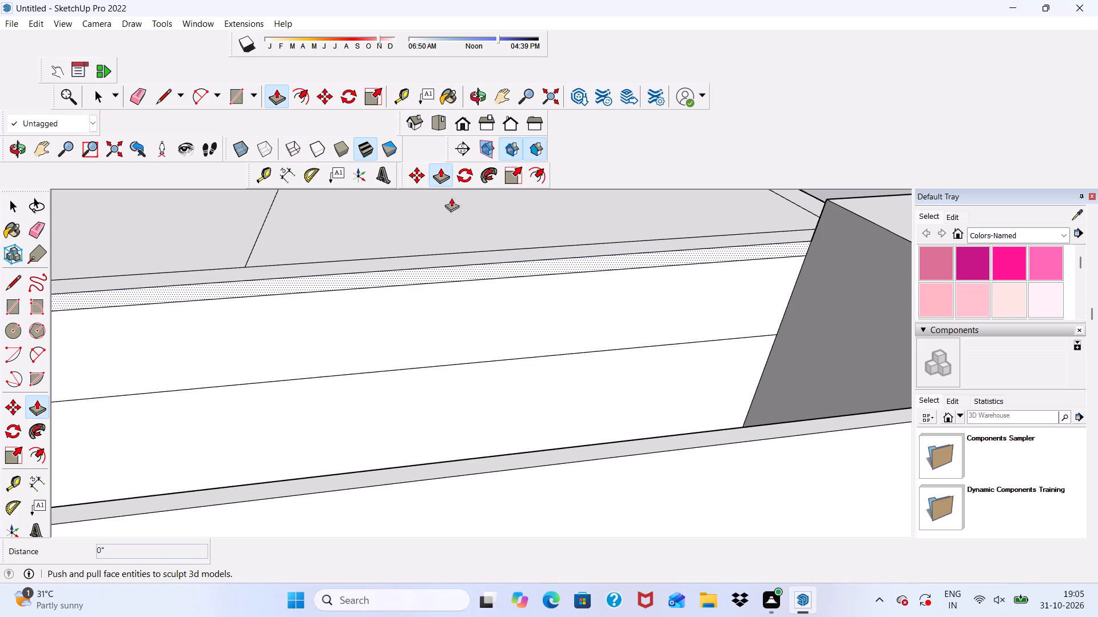
pyautogui.click(456, 262)
pyautogui.scroll(-7, 529, 316)
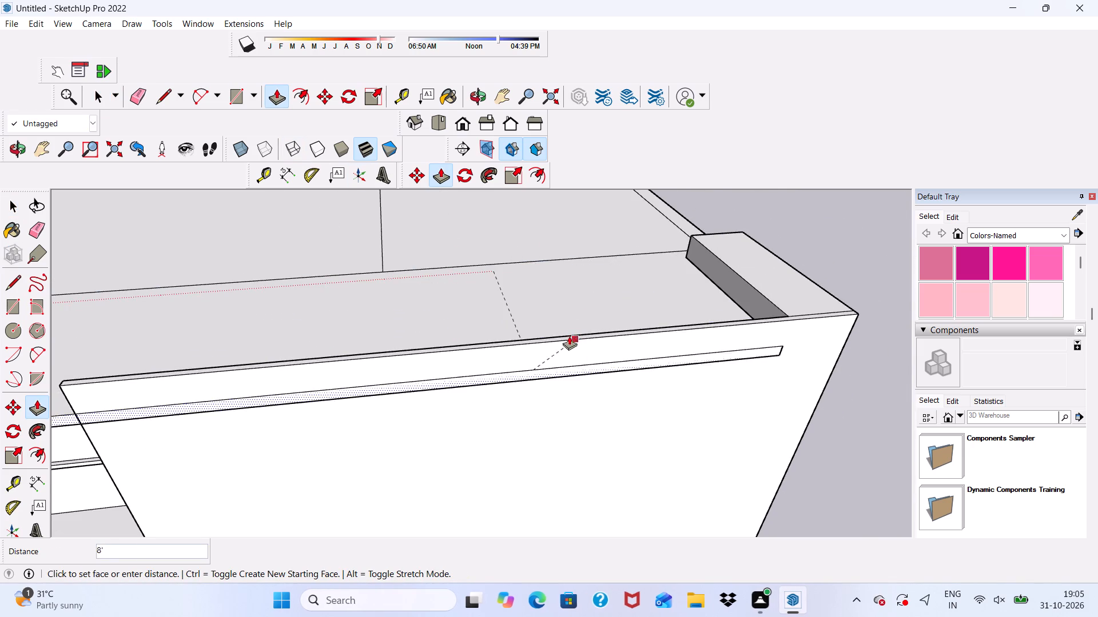
pyautogui.scroll(4, 568, 335)
pyautogui.click(560, 339)
pyautogui.scroll(-5, 515, 300)
pyautogui.moveTo(519, 335); pyautogui.dragTo(739, 287, button='middle')
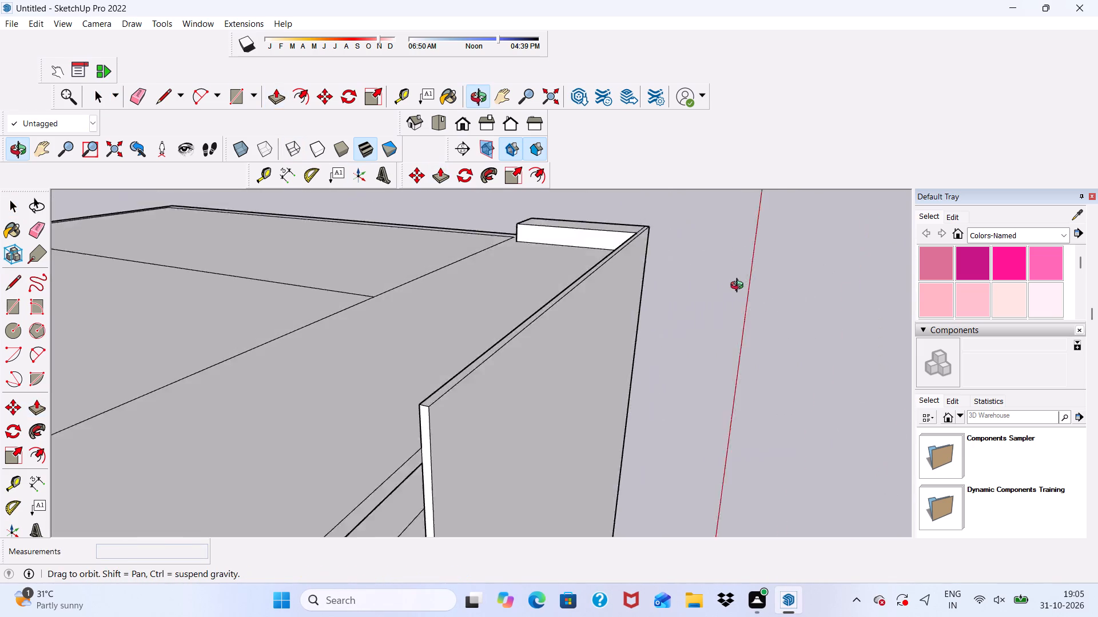
pyautogui.moveTo(739, 287); pyautogui.dragTo(764, 273, button='middle')
pyautogui.scroll(-4, 603, 270)
pyautogui.moveTo(586, 309); pyautogui.dragTo(646, 281, button='middle')
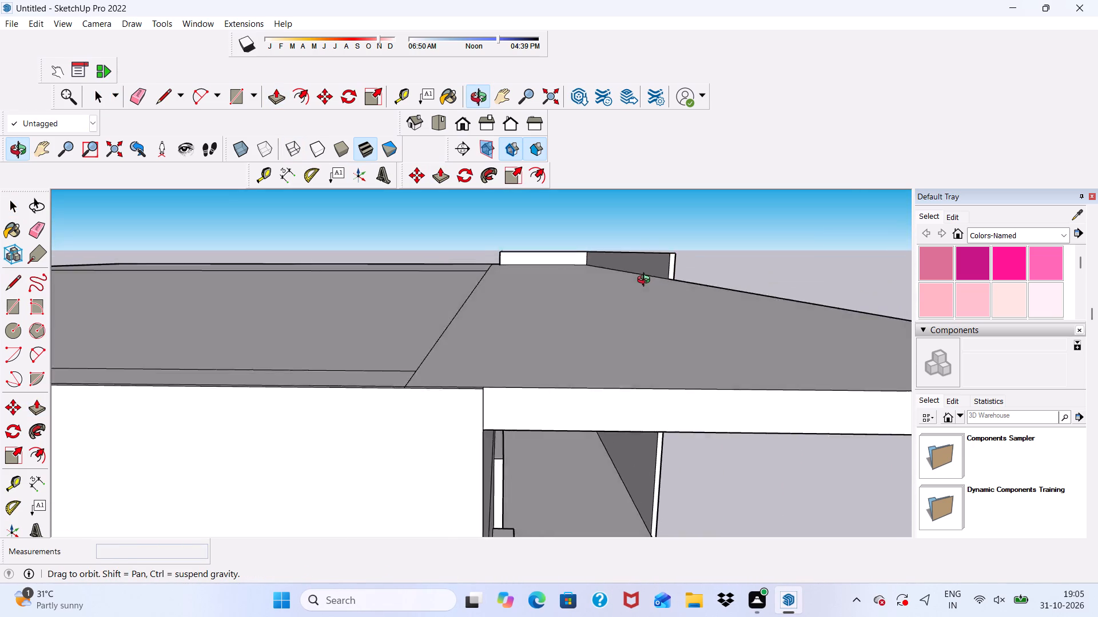
pyautogui.moveTo(646, 281); pyautogui.dragTo(613, 293, button='middle')
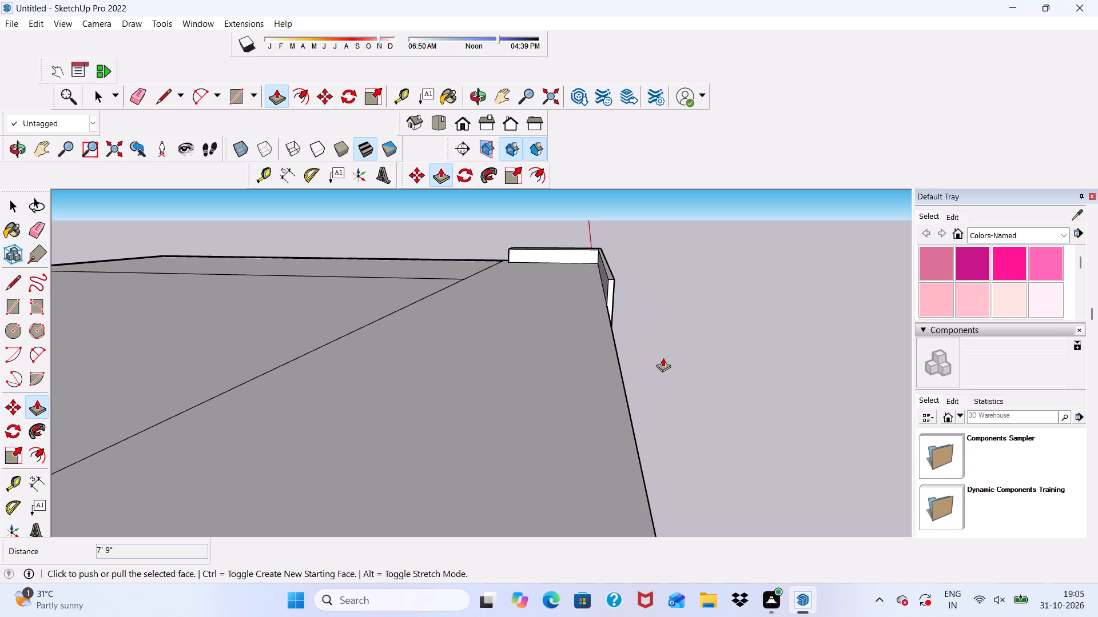
# Push the projecting wall's top face down 1' 1 3/4", flush with the new roof slab.
pyautogui.scroll(5, 604, 246)
pyautogui.press('space')
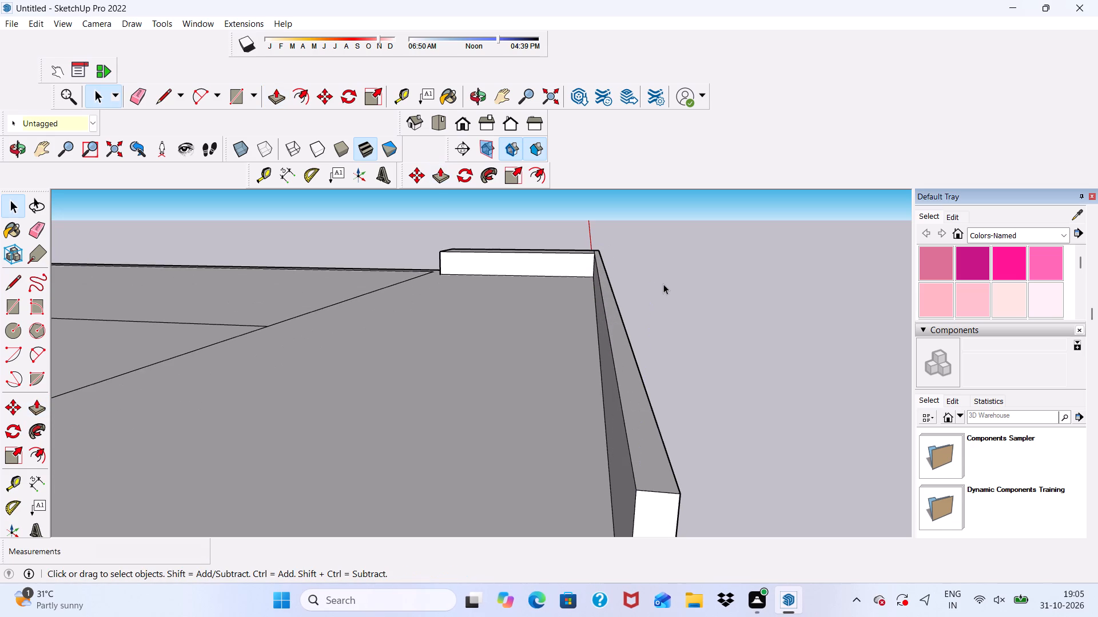
pyautogui.scroll(4, 635, 404)
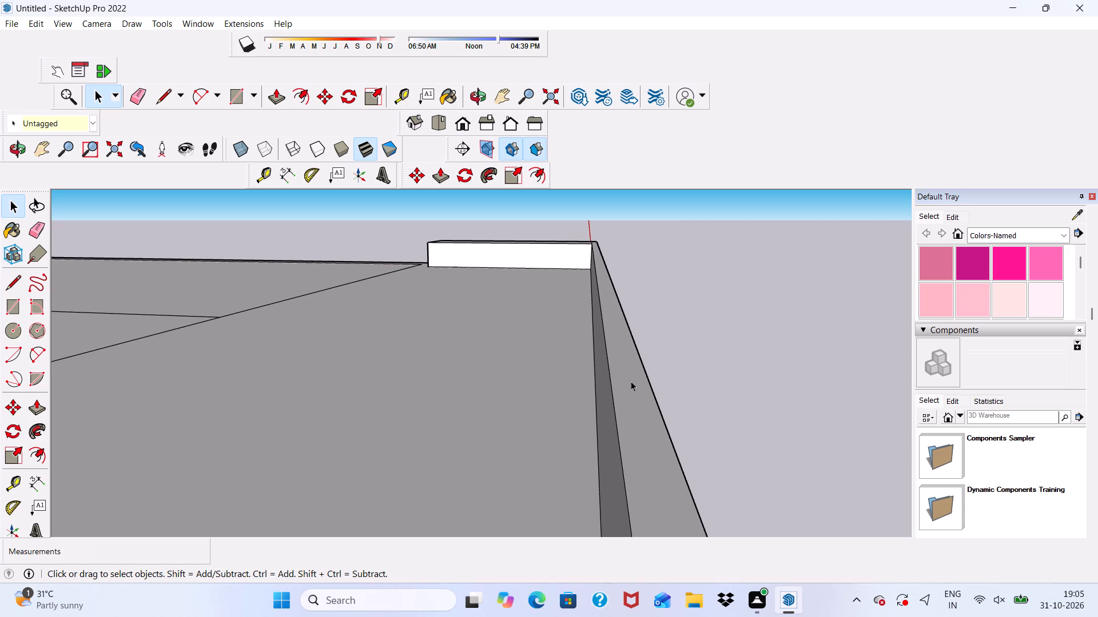
pyautogui.click(631, 381)
pyautogui.click(445, 175)
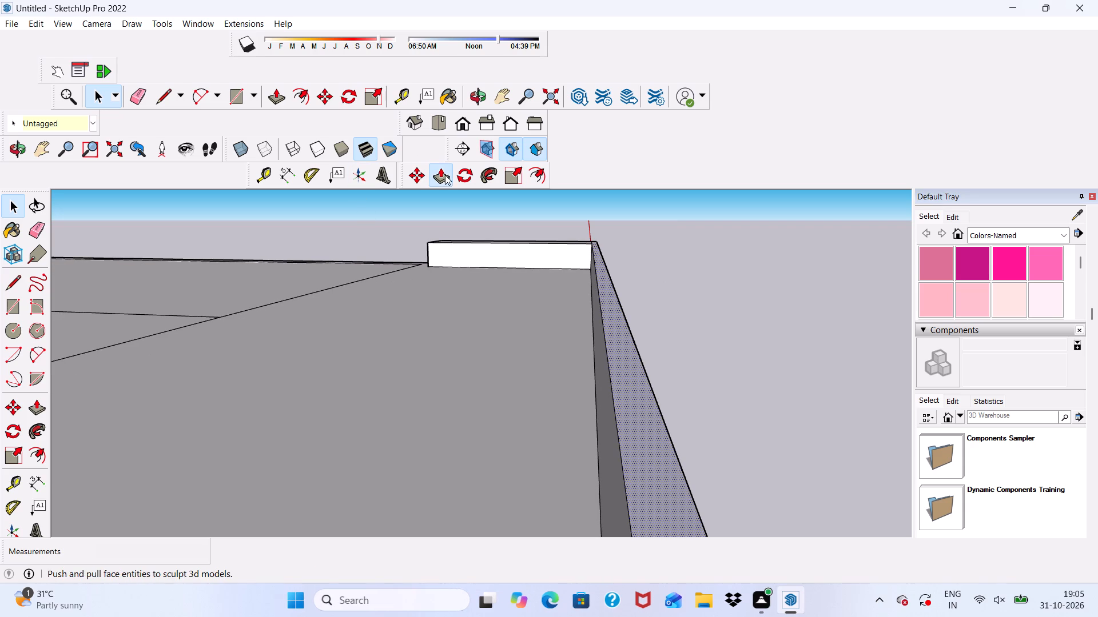
pyautogui.click(615, 387)
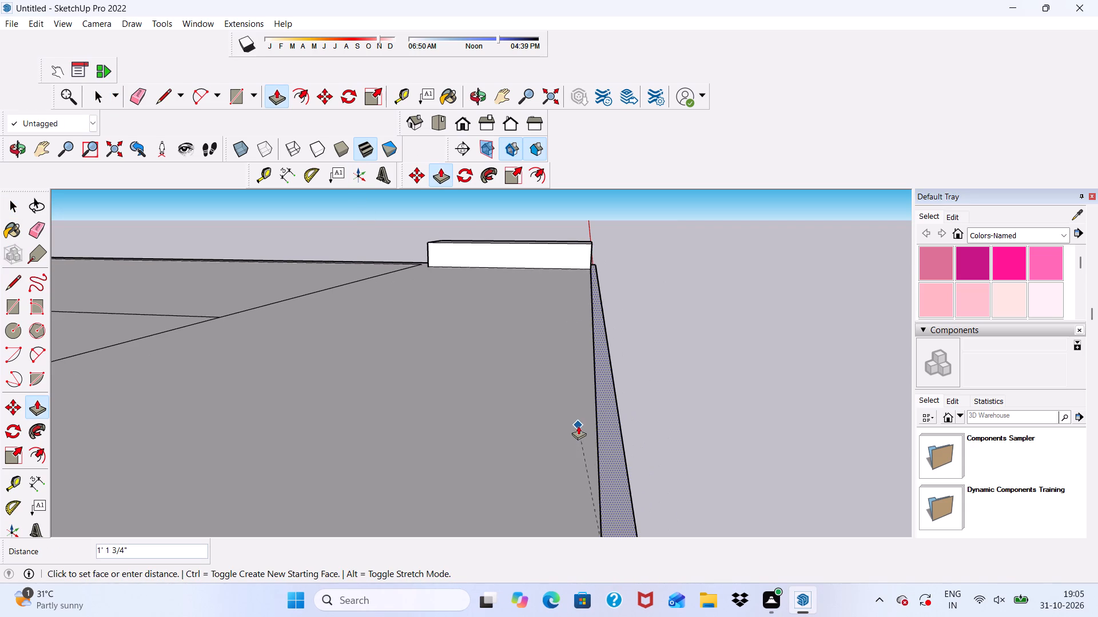
pyautogui.click(577, 426)
pyautogui.scroll(-3, 575, 368)
pyautogui.moveTo(581, 380); pyautogui.dragTo(372, 428, button='middle')
pyautogui.scroll(1, 579, 290)
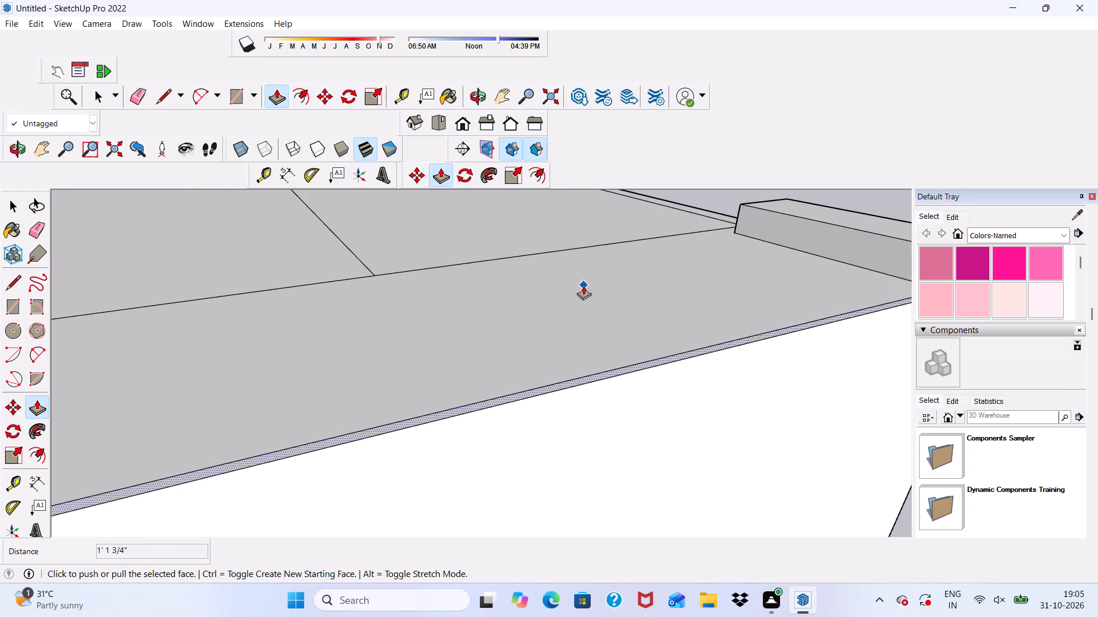
pyautogui.scroll(-6, 550, 299)
pyautogui.press('space')
# Push the end wall's raised top face down until it is flush with the roof slab.
pyautogui.scroll(4, 807, 250)
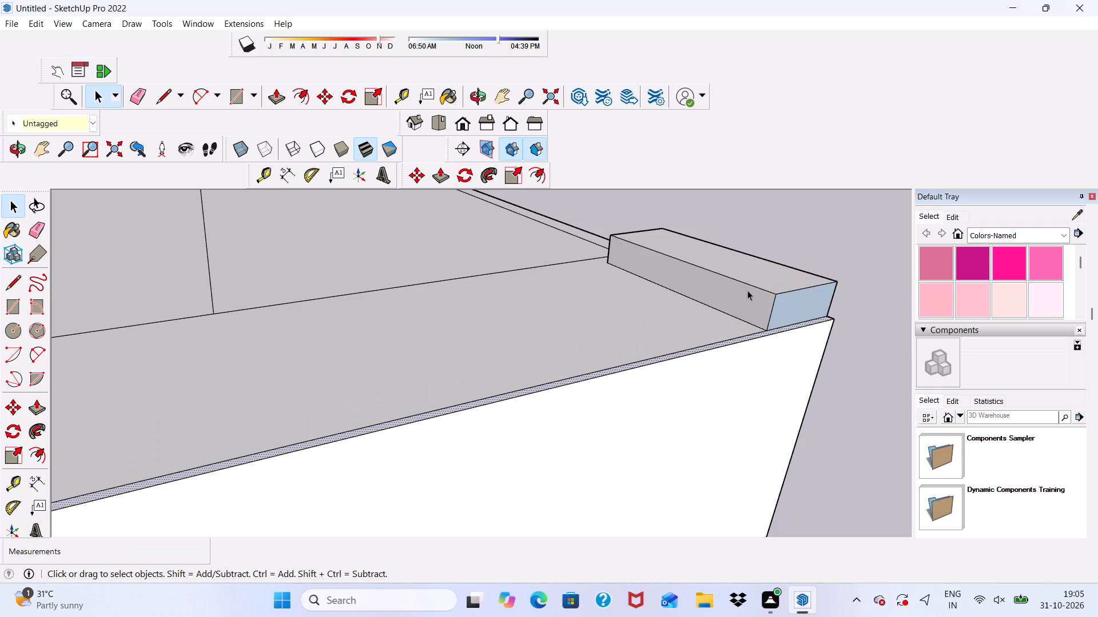
pyautogui.click(746, 277)
pyautogui.scroll(-1, 745, 275)
pyautogui.moveTo(745, 275); pyautogui.dragTo(518, 321, button='middle')
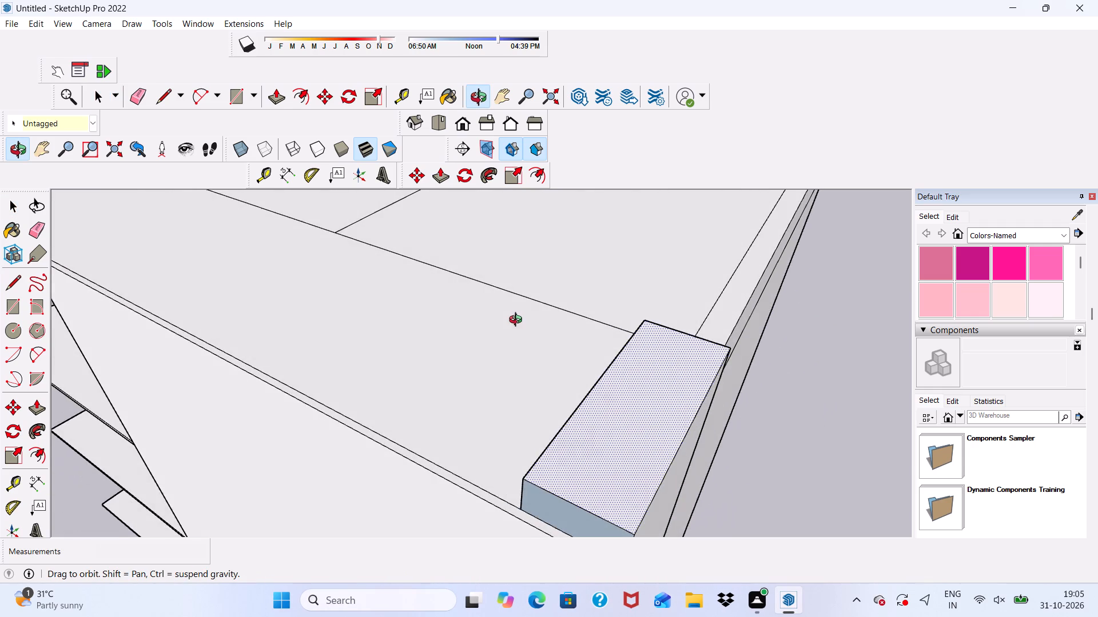
pyautogui.moveTo(518, 321); pyautogui.dragTo(628, 291, button='middle')
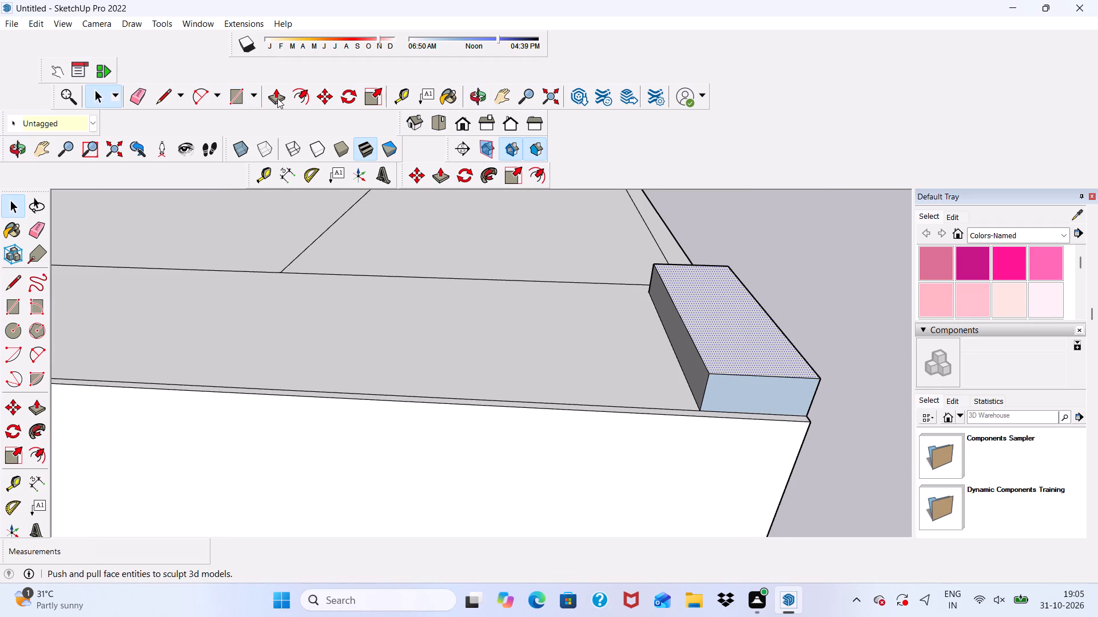
pyautogui.click(277, 98)
pyautogui.click(735, 339)
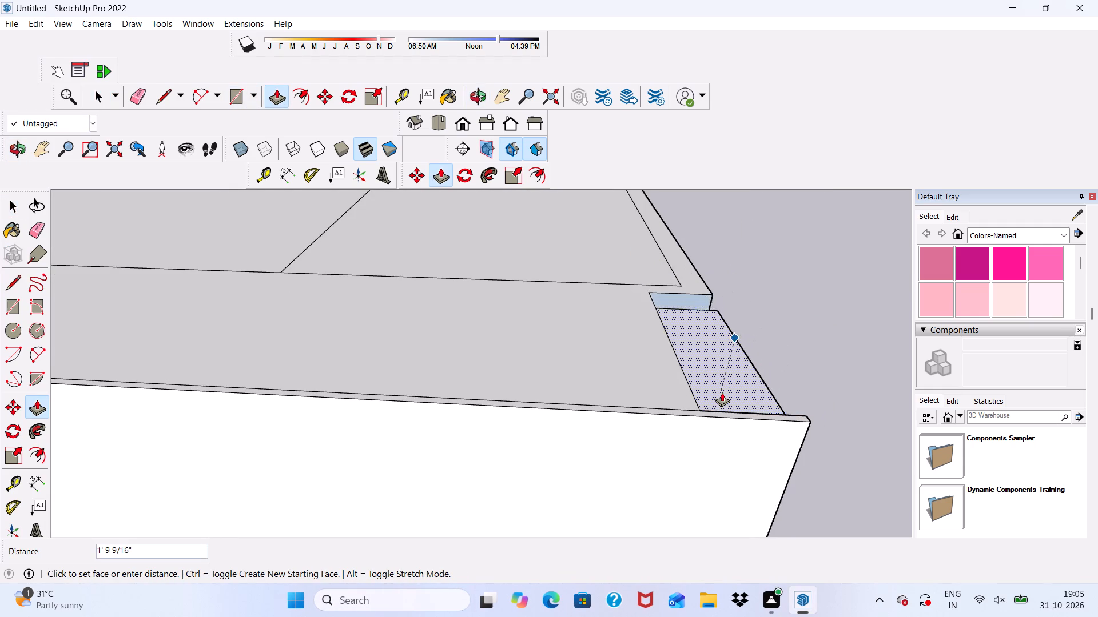
pyautogui.click(667, 379)
pyautogui.scroll(-4, 650, 324)
pyautogui.moveTo(651, 343); pyautogui.dragTo(438, 269, button='middle')
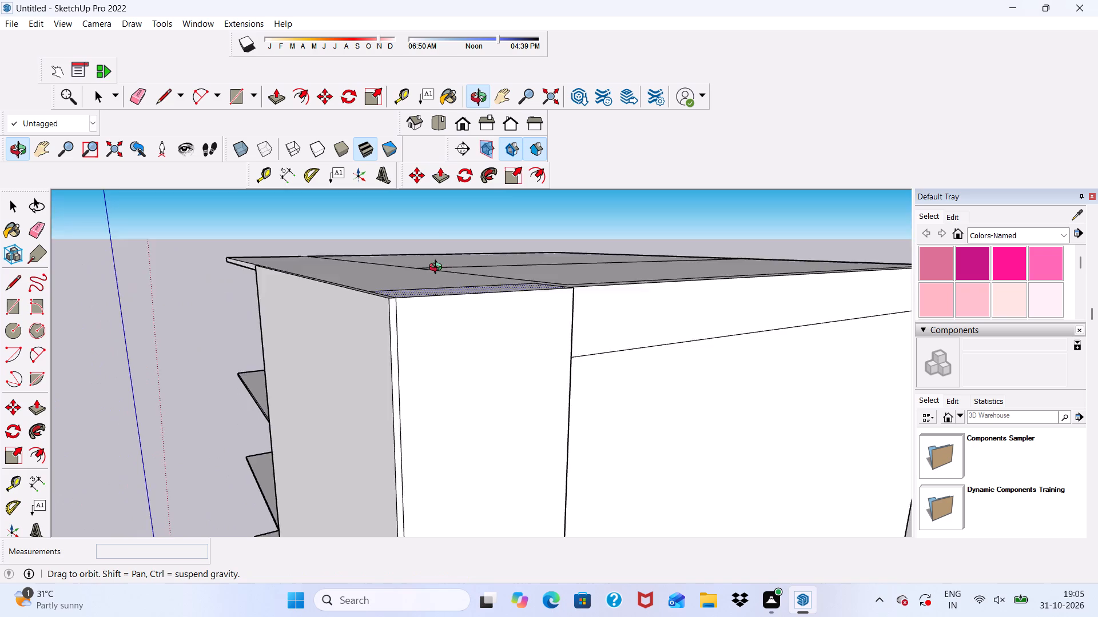
pyautogui.moveTo(438, 269); pyautogui.dragTo(457, 327, button='middle')
pyautogui.moveTo(303, 335); pyautogui.dragTo(495, 279, button='middle')
pyautogui.scroll(-4, 570, 256)
# Examine the new roof overhang and the levelled walls from the front, from below and from the side.
pyautogui.press('space')
pyautogui.scroll(-4, 579, 265)
pyautogui.moveTo(416, 329); pyautogui.dragTo(424, 257, button='middle')
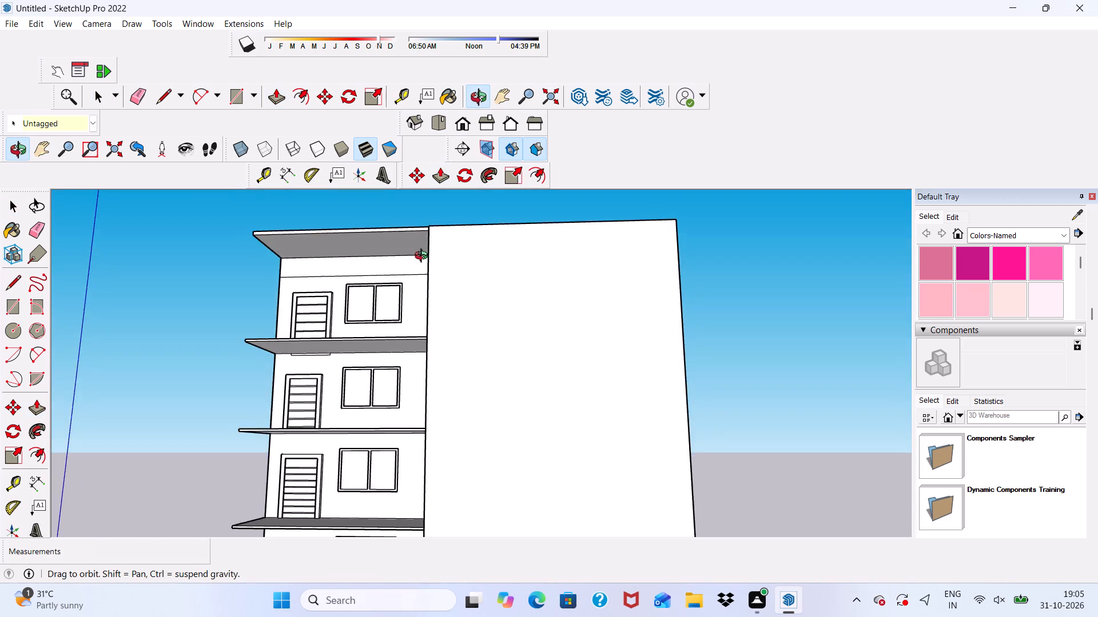
pyautogui.moveTo(424, 257); pyautogui.dragTo(431, 295, button='middle')
pyautogui.scroll(-5, 446, 278)
pyautogui.moveTo(469, 296); pyautogui.dragTo(474, 262, button='middle')
pyautogui.scroll(1, 474, 262)
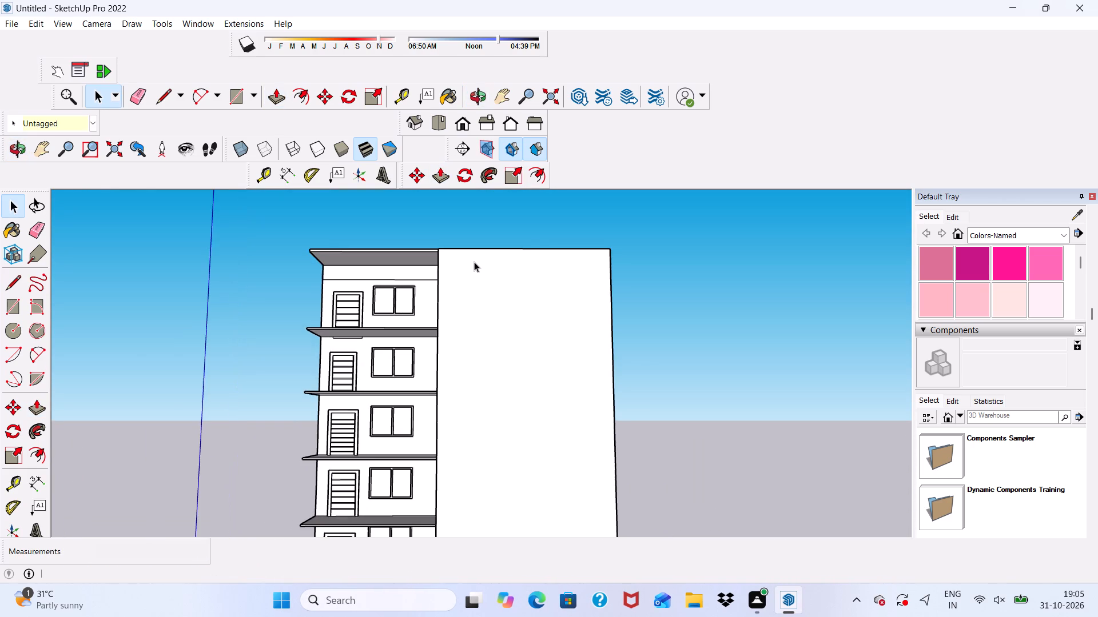
pyautogui.scroll(2, 485, 259)
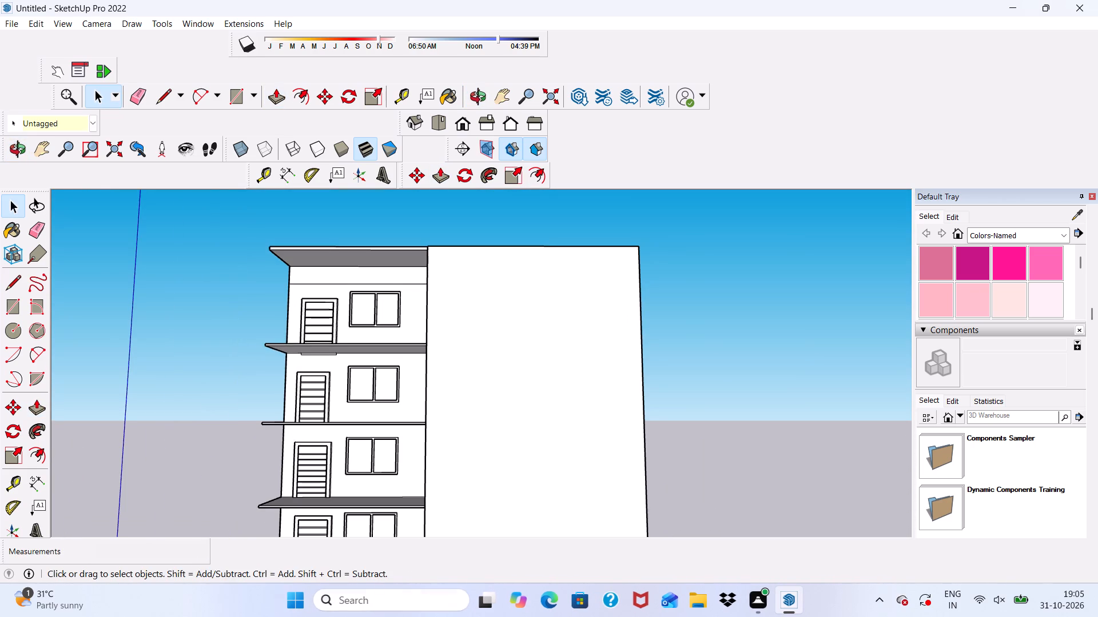
pyautogui.scroll(-2, 409, 327)
pyautogui.moveTo(409, 331); pyautogui.dragTo(640, 367, button='middle')
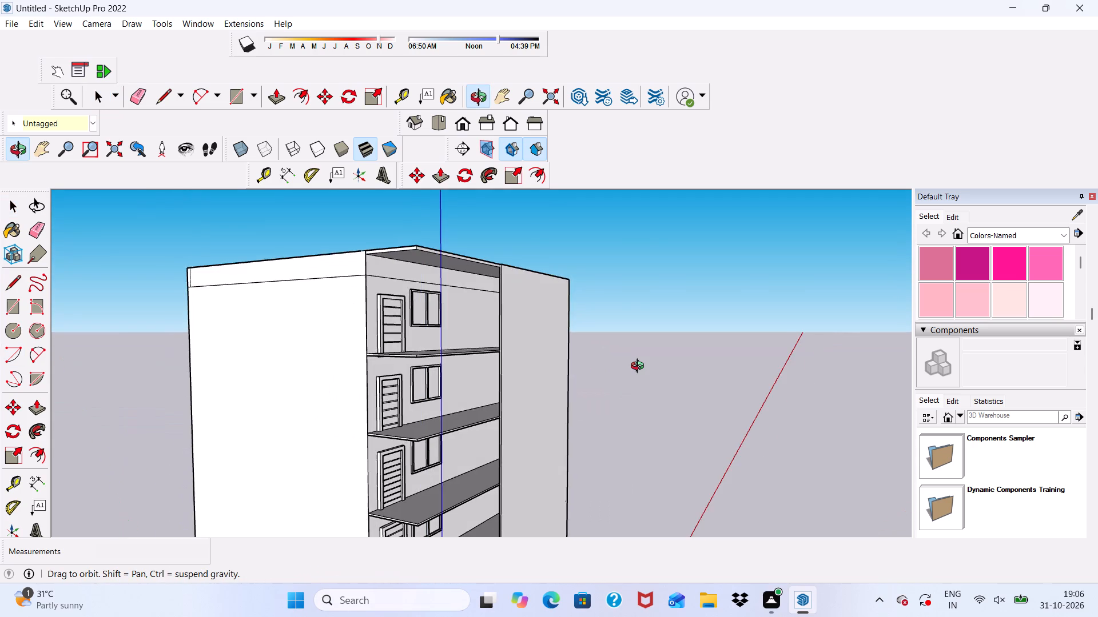
pyautogui.moveTo(640, 367); pyautogui.dragTo(413, 512, button='middle')
# Erase the seam between roof and overhang, the inner border line on the balcony side and the roof's dividing line.
pyautogui.scroll(4, 405, 326)
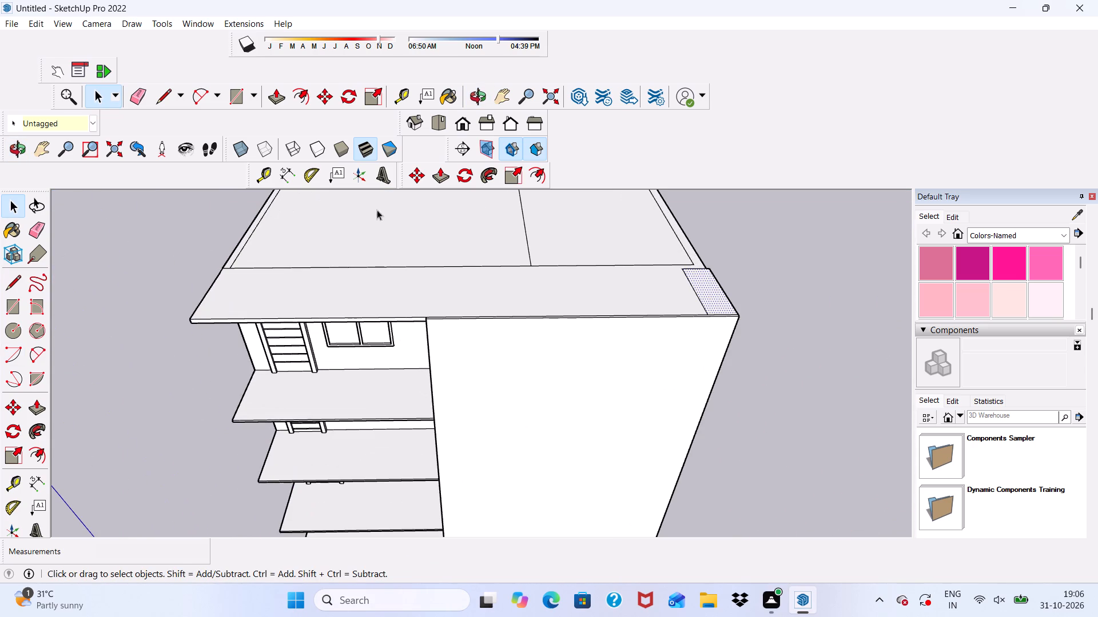
pyautogui.click(134, 95)
pyautogui.scroll(1, 212, 295)
pyautogui.moveTo(230, 260); pyautogui.dragTo(233, 261)
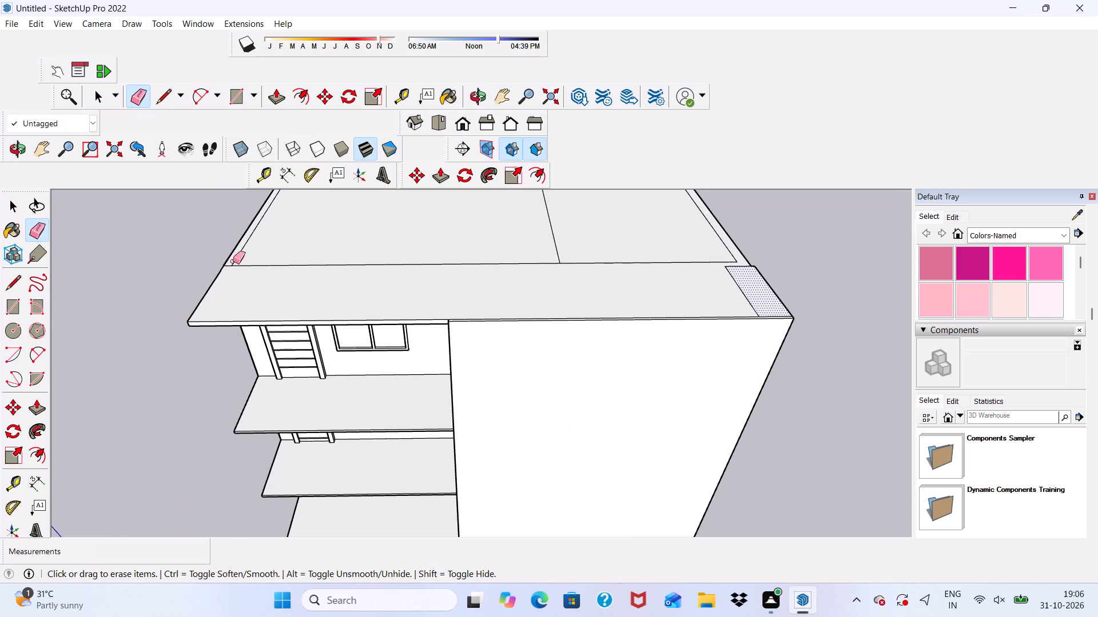
pyautogui.moveTo(233, 261); pyautogui.dragTo(237, 269)
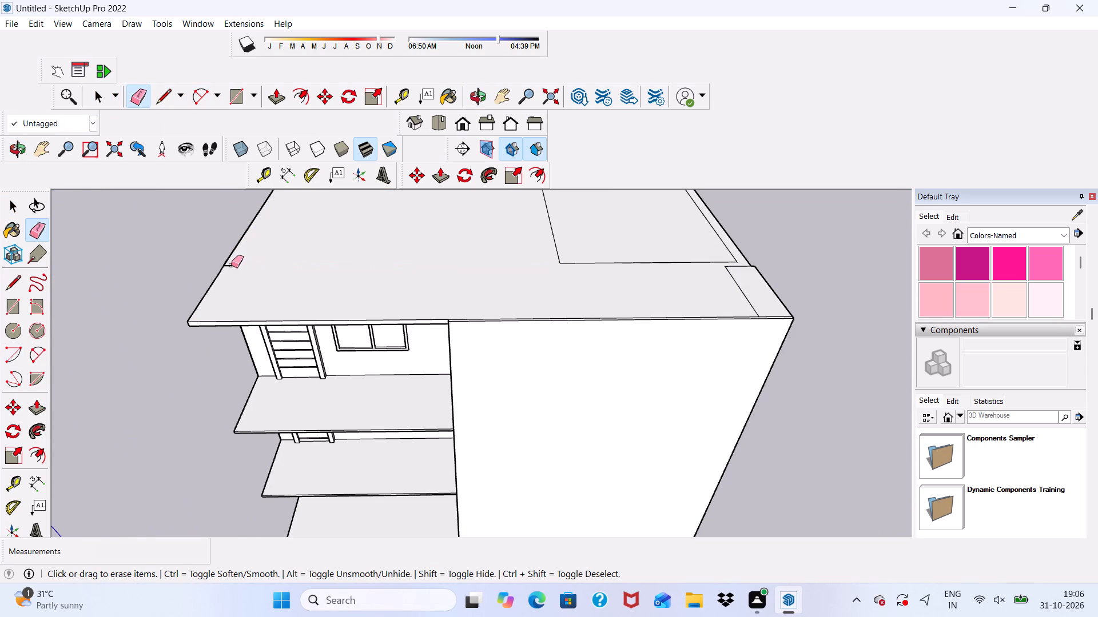
pyautogui.click(231, 265)
pyautogui.moveTo(623, 238); pyautogui.dragTo(576, 262)
pyautogui.click(560, 259)
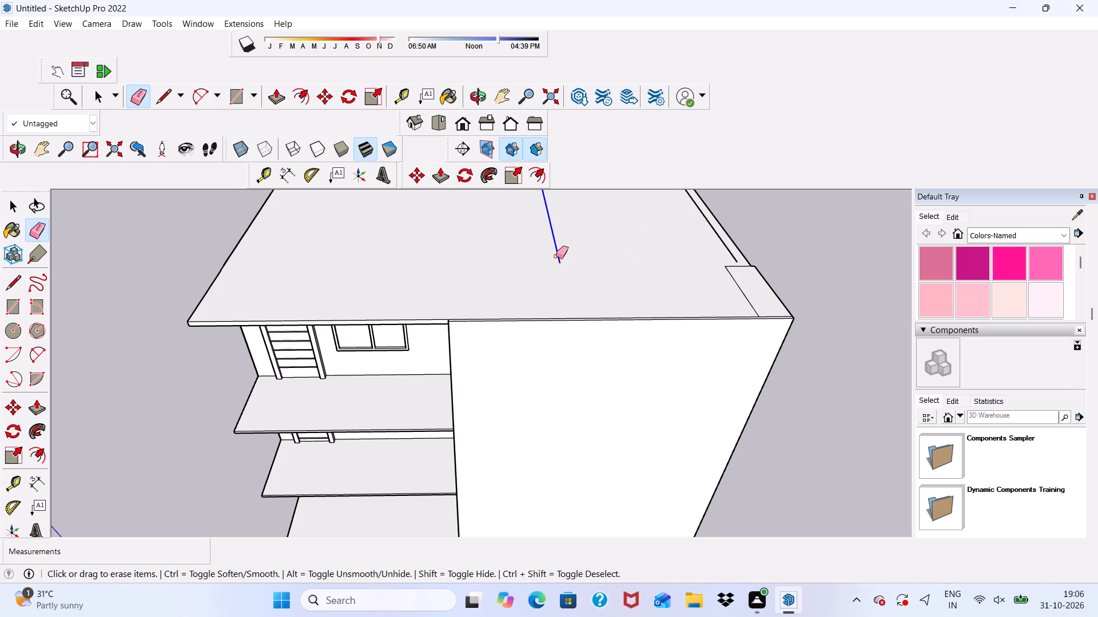
# Erase the inner border line on the end-wall side, the end wall's top outline and the leftover edge fragments on the roof.
pyautogui.scroll(3, 775, 266)
pyautogui.scroll(3, 727, 255)
pyautogui.moveTo(723, 255); pyautogui.dragTo(709, 303)
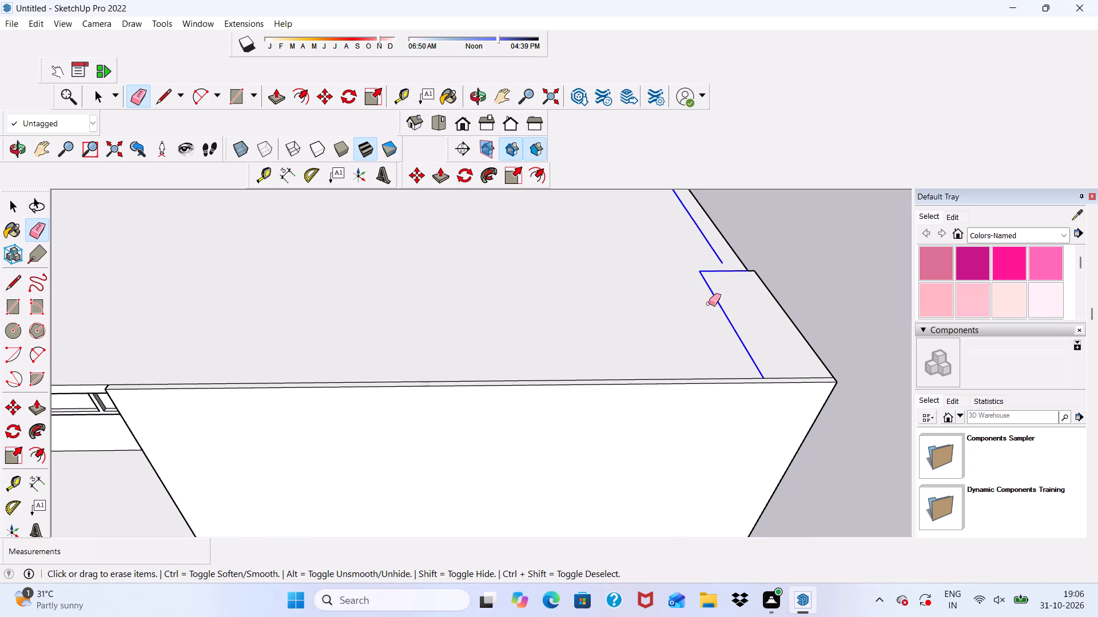
pyautogui.moveTo(709, 303); pyautogui.dragTo(714, 303)
pyautogui.click(716, 301)
pyautogui.scroll(-3, 718, 270)
pyautogui.scroll(4, 711, 257)
pyautogui.moveTo(707, 263); pyautogui.dragTo(698, 297)
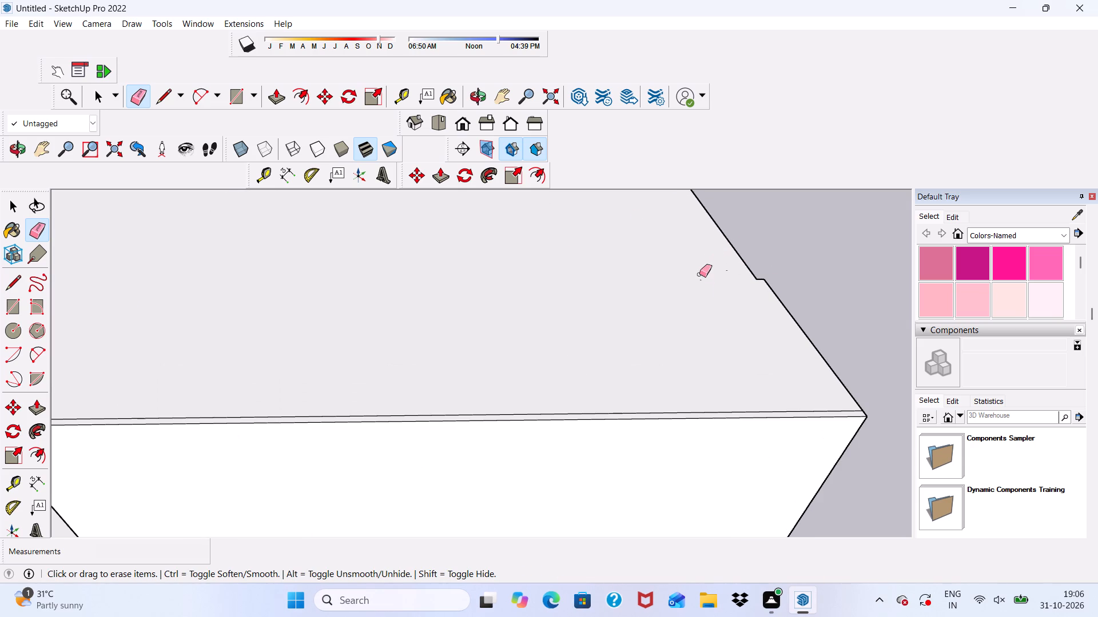
pyautogui.moveTo(699, 276); pyautogui.dragTo(697, 297)
pyautogui.moveTo(726, 268); pyautogui.dragTo(731, 279)
pyautogui.moveTo(729, 269); pyautogui.dragTo(729, 278)
# Erase the horizontal edge below the roof on the recessed main face of the side wall.
pyautogui.scroll(-9, 718, 281)
pyautogui.moveTo(708, 293); pyautogui.dragTo(418, 241, button='middle')
pyautogui.scroll(4, 480, 353)
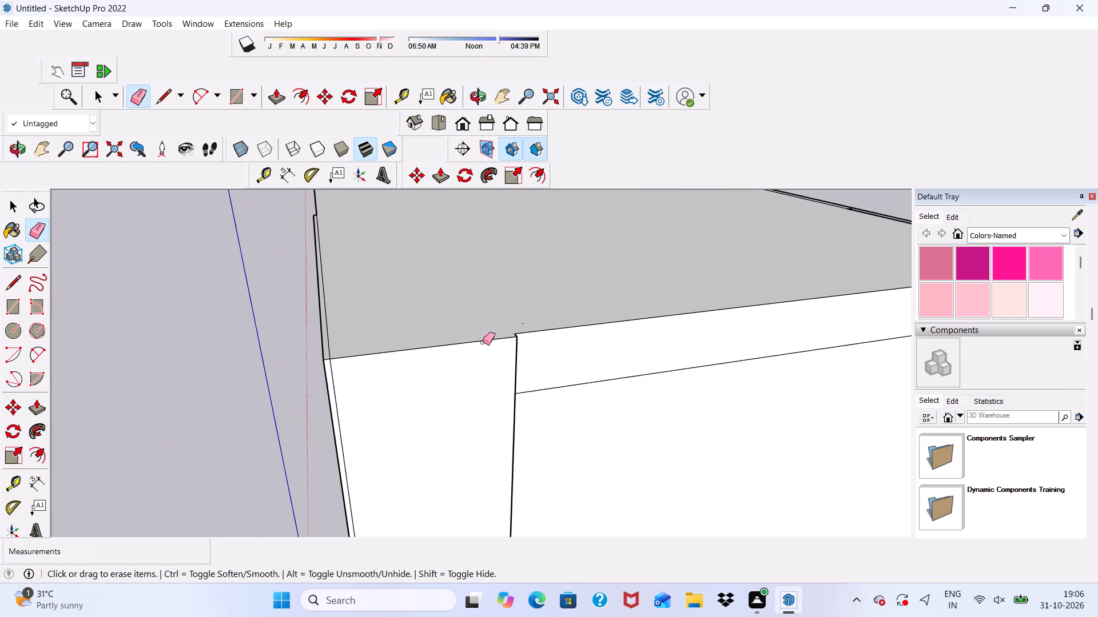
pyautogui.moveTo(537, 359); pyautogui.dragTo(363, 324, button='middle')
pyautogui.scroll(3, 451, 338)
pyautogui.press('space')
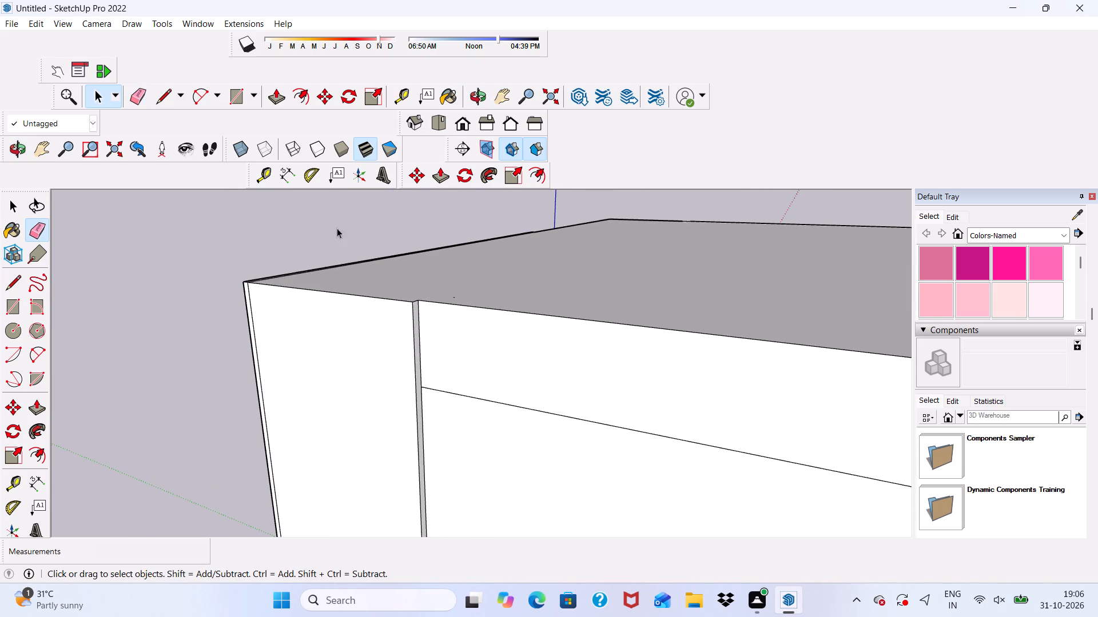
pyautogui.click(136, 100)
pyautogui.moveTo(458, 371); pyautogui.dragTo(468, 387)
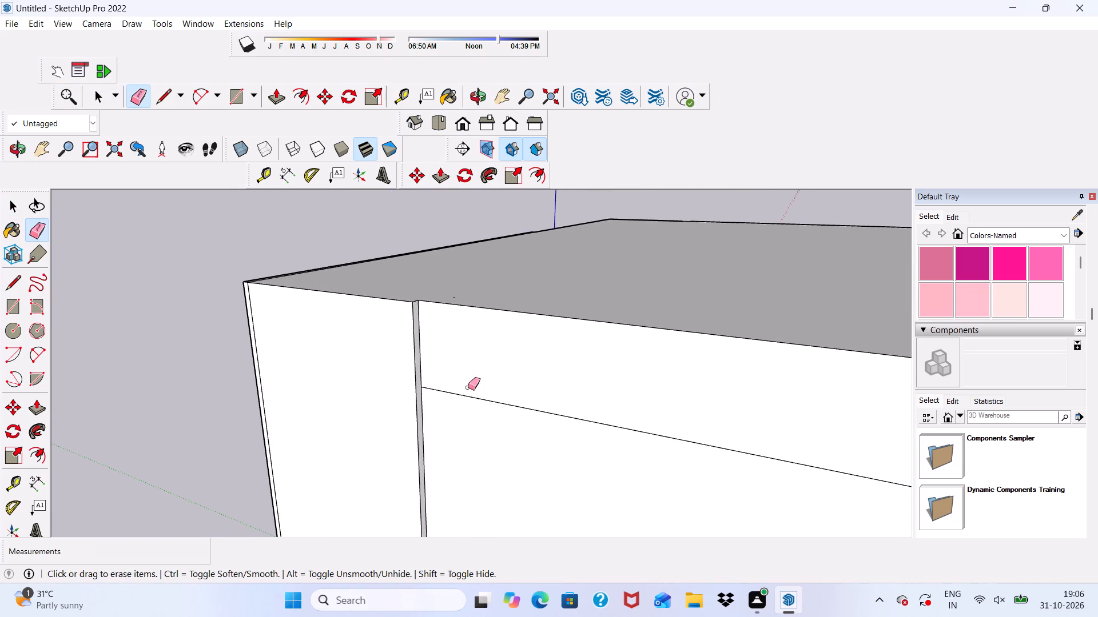
pyautogui.moveTo(467, 382); pyautogui.dragTo(471, 397)
# Pull the recessed main face of the side wall out 3 3/4" until it is flush with the corner wall strip.
pyautogui.press('space')
pyautogui.click(463, 370)
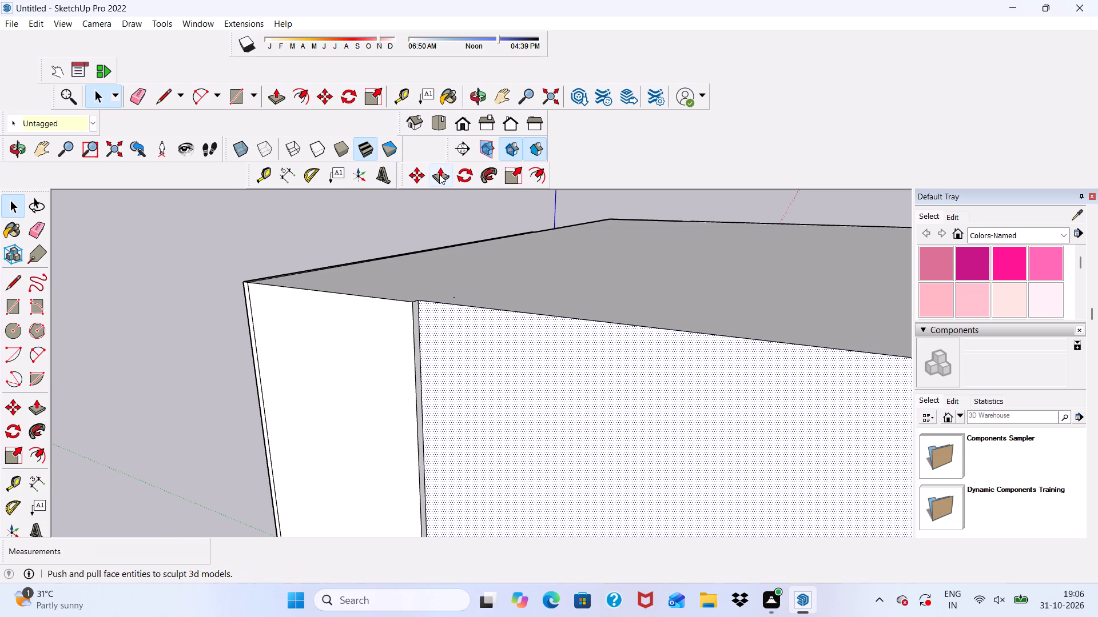
pyautogui.click(439, 174)
pyautogui.click(456, 352)
pyautogui.click(394, 335)
# Erase the short horizontal edge across the corner strip and the adjoining middle segment of the vertical seam on the side wall.
pyautogui.scroll(-7, 394, 322)
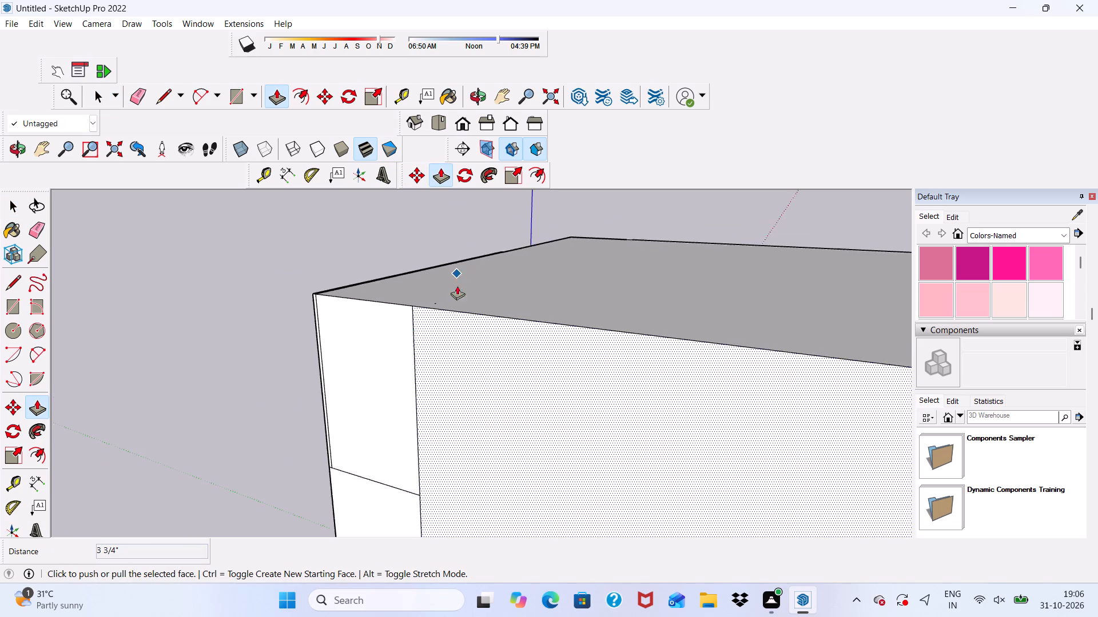
pyautogui.scroll(-5, 457, 286)
pyautogui.moveTo(481, 358); pyautogui.dragTo(619, 347, button='middle')
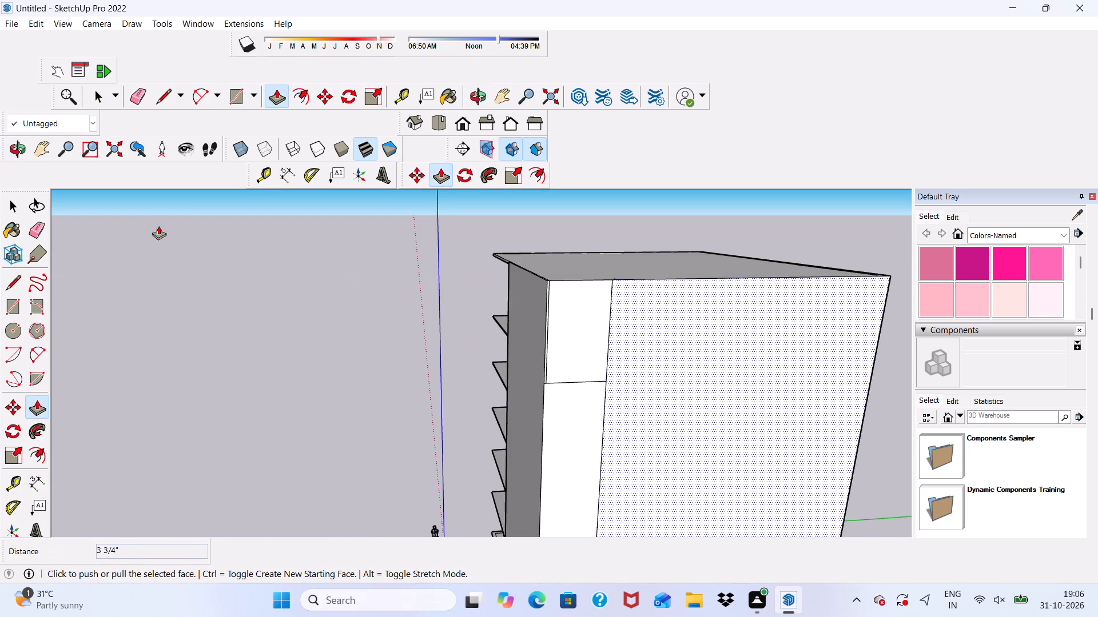
pyautogui.click(129, 95)
pyautogui.moveTo(557, 364); pyautogui.dragTo(566, 383)
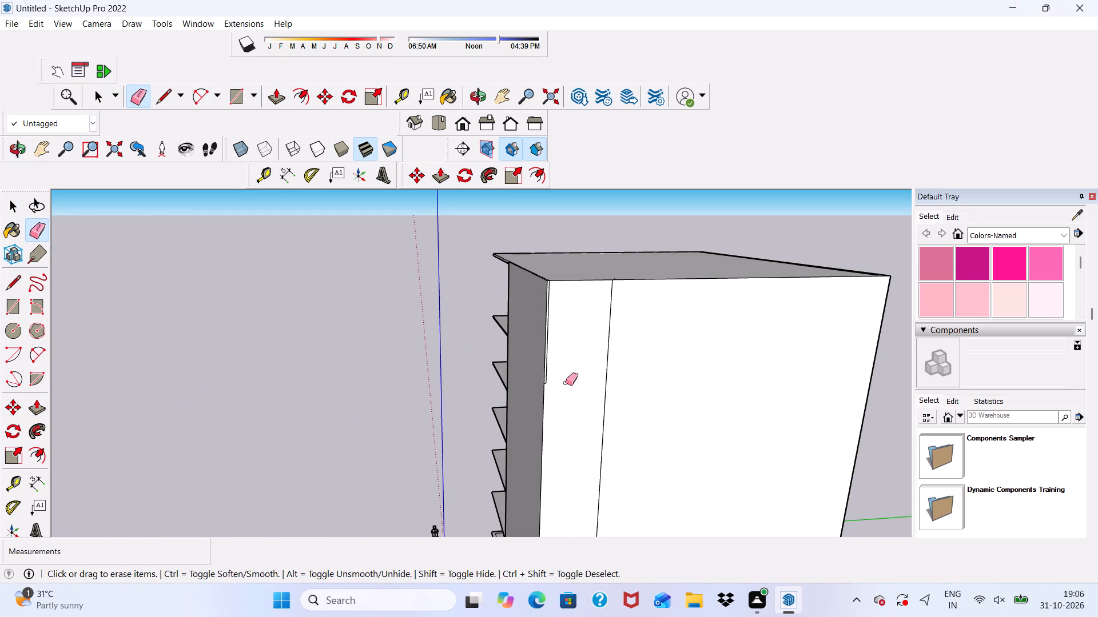
pyautogui.moveTo(569, 368); pyautogui.dragTo(600, 423)
pyautogui.moveTo(599, 394); pyautogui.dragTo(613, 413)
# Erase the thin leftover outline running beside the side wall's corner below the roof.
pyautogui.scroll(8, 567, 340)
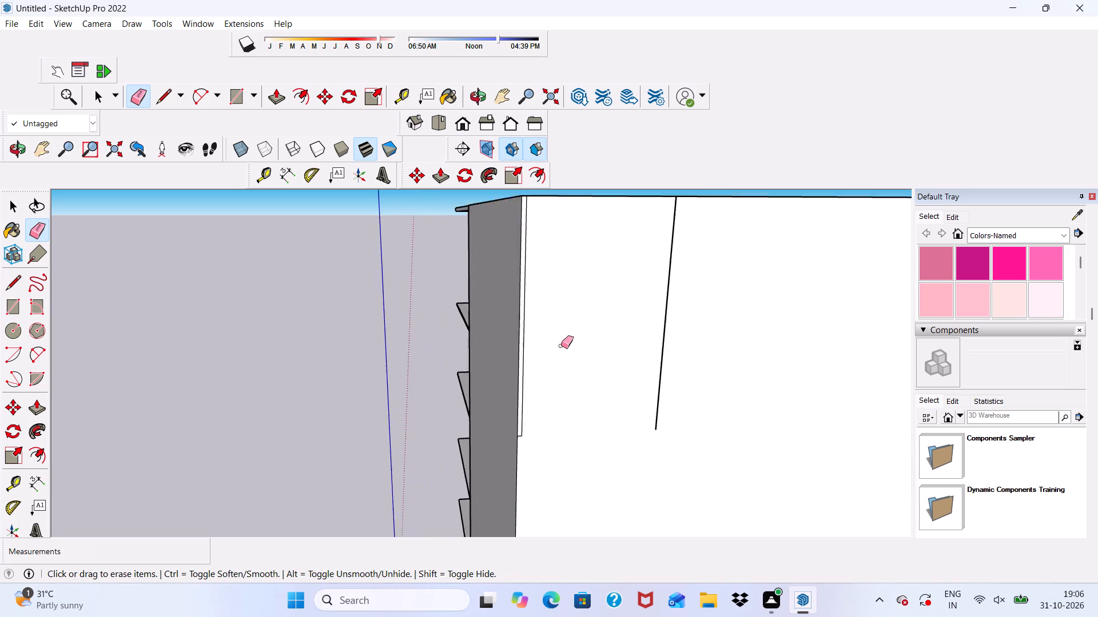
pyautogui.scroll(1, 561, 346)
pyautogui.scroll(-2, 560, 348)
pyautogui.scroll(13, 550, 421)
pyautogui.moveTo(497, 383); pyautogui.dragTo(501, 390)
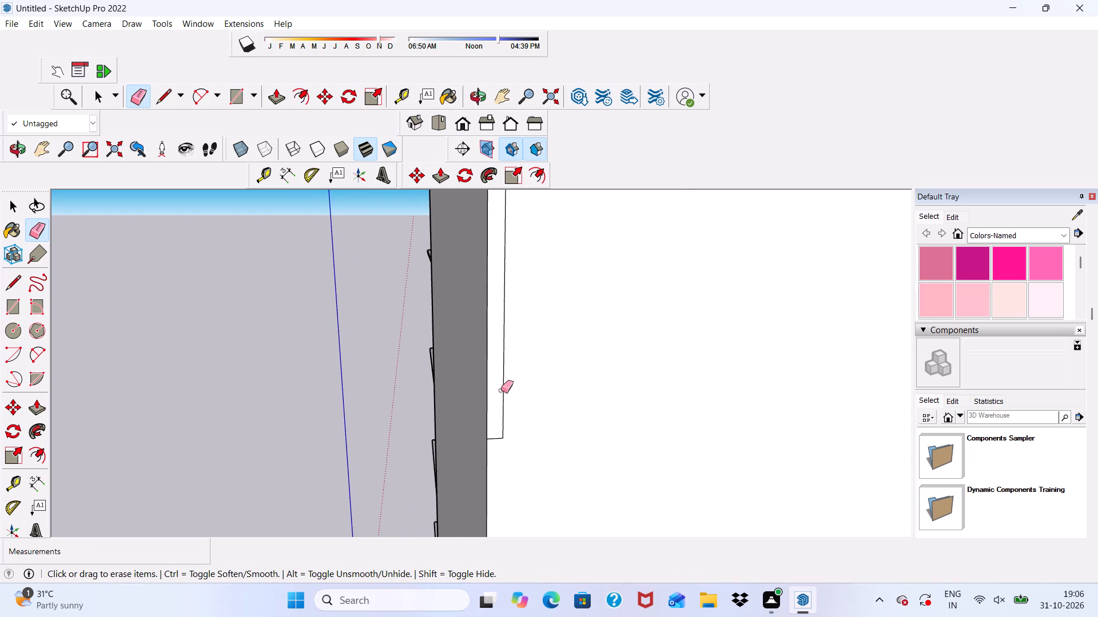
pyautogui.moveTo(501, 390); pyautogui.dragTo(499, 450)
# Erase the upper remaining segments of the vertical seam on the side wall.
pyautogui.scroll(-18, 506, 370)
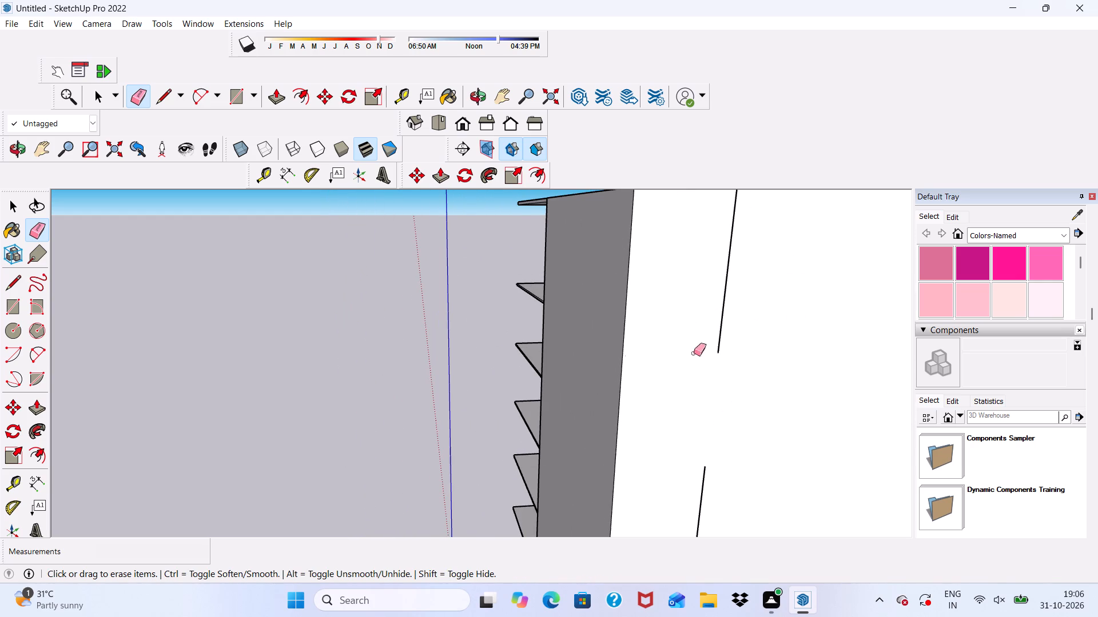
pyautogui.moveTo(699, 303); pyautogui.dragTo(735, 207)
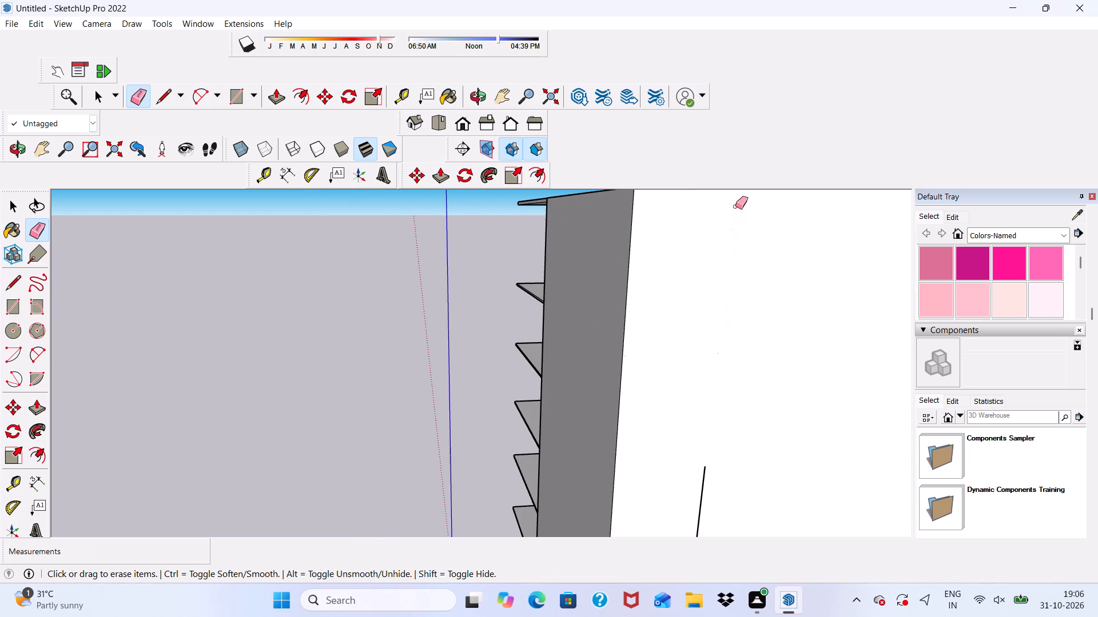
pyautogui.scroll(-10, 729, 233)
pyautogui.moveTo(718, 431); pyautogui.dragTo(726, 446)
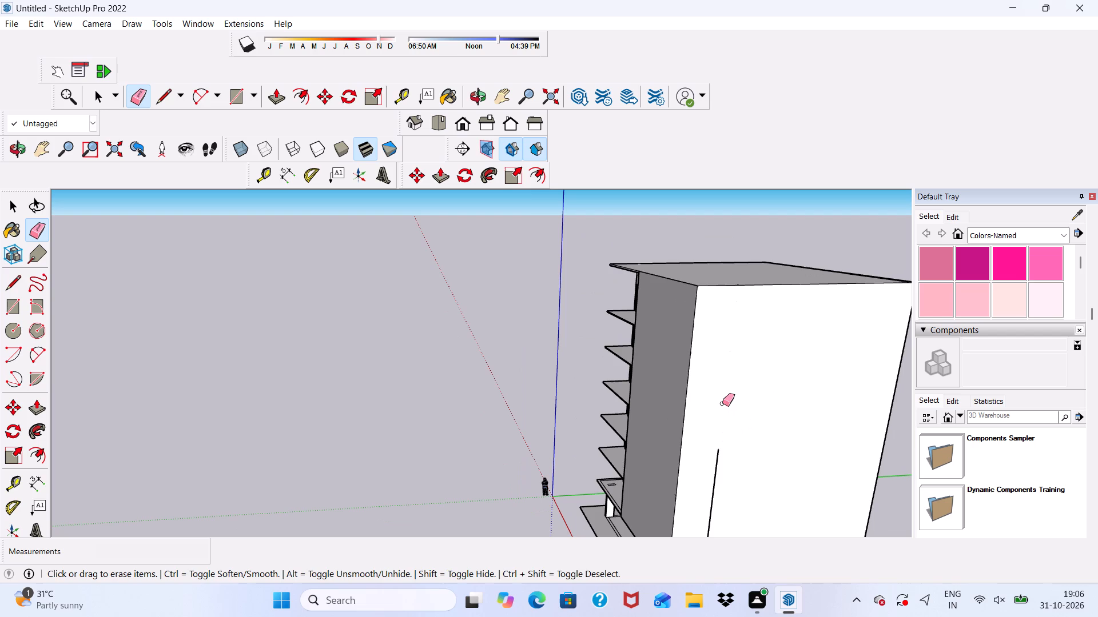
pyautogui.moveTo(722, 403); pyautogui.dragTo(728, 410)
pyautogui.moveTo(728, 399); pyautogui.dragTo(728, 423)
pyautogui.scroll(-10, 732, 354)
pyautogui.scroll(4, 725, 482)
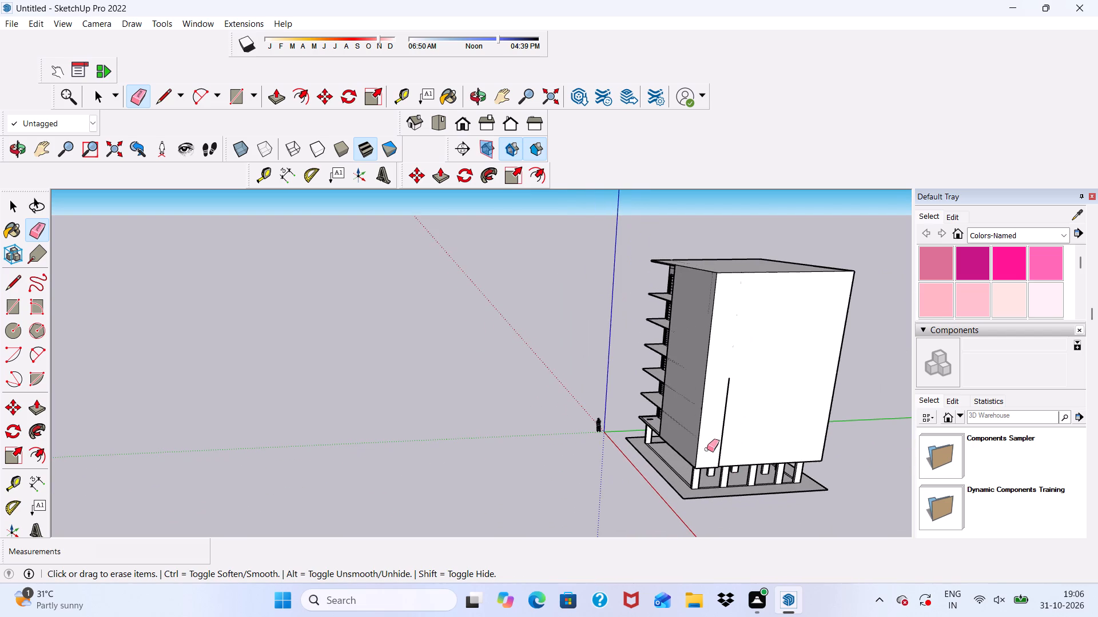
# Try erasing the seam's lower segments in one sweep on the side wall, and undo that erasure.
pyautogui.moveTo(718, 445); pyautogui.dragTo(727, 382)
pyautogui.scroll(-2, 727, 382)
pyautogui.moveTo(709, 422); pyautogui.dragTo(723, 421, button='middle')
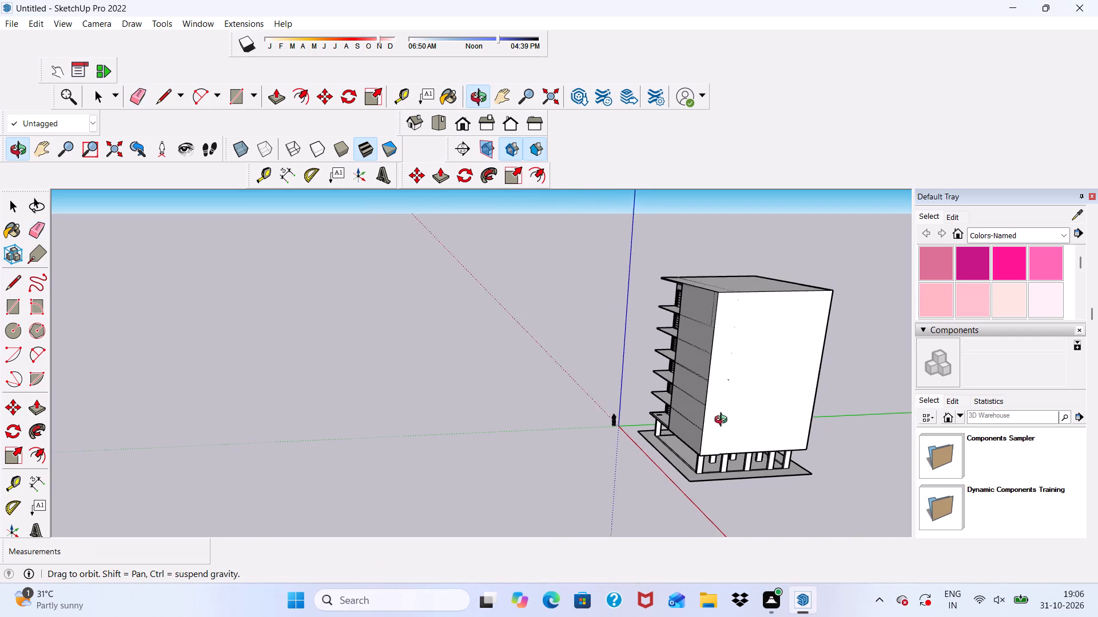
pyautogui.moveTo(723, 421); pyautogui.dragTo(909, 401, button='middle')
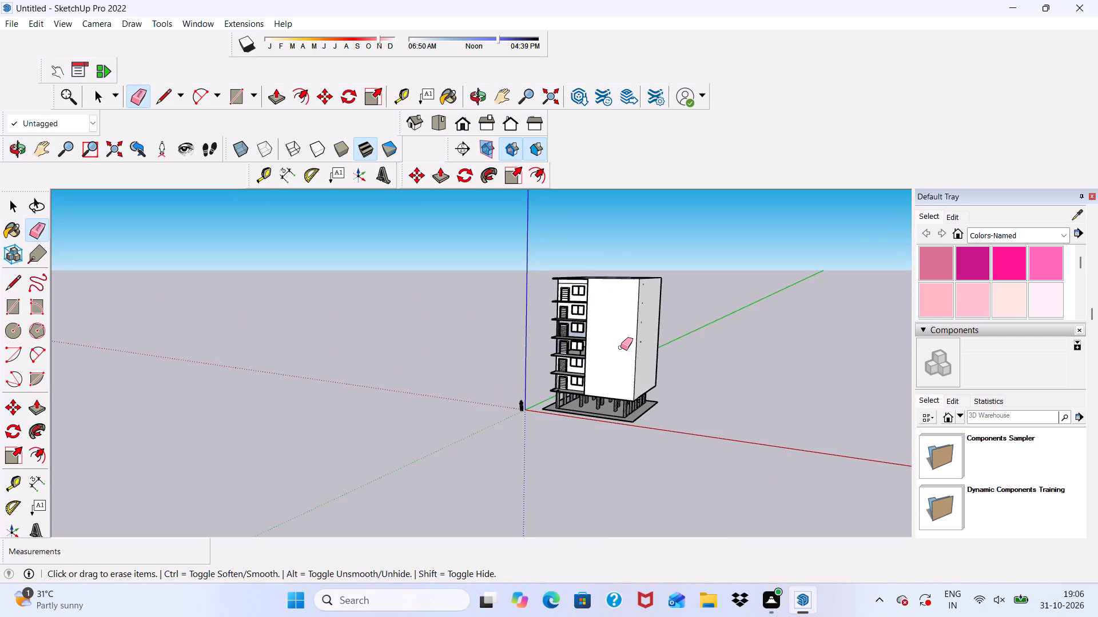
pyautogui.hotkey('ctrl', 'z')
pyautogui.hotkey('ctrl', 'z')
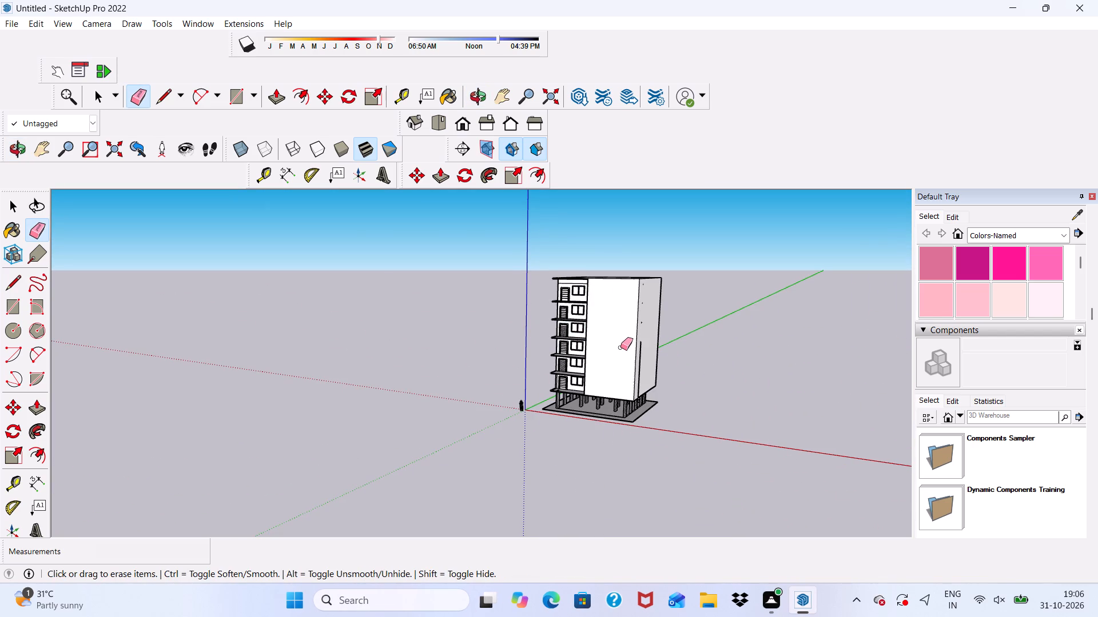
# Erase the side wall's lower vertical seam segment by segment, down to the lowest storey.
pyautogui.scroll(11, 657, 383)
pyautogui.moveTo(630, 357); pyautogui.dragTo(635, 368)
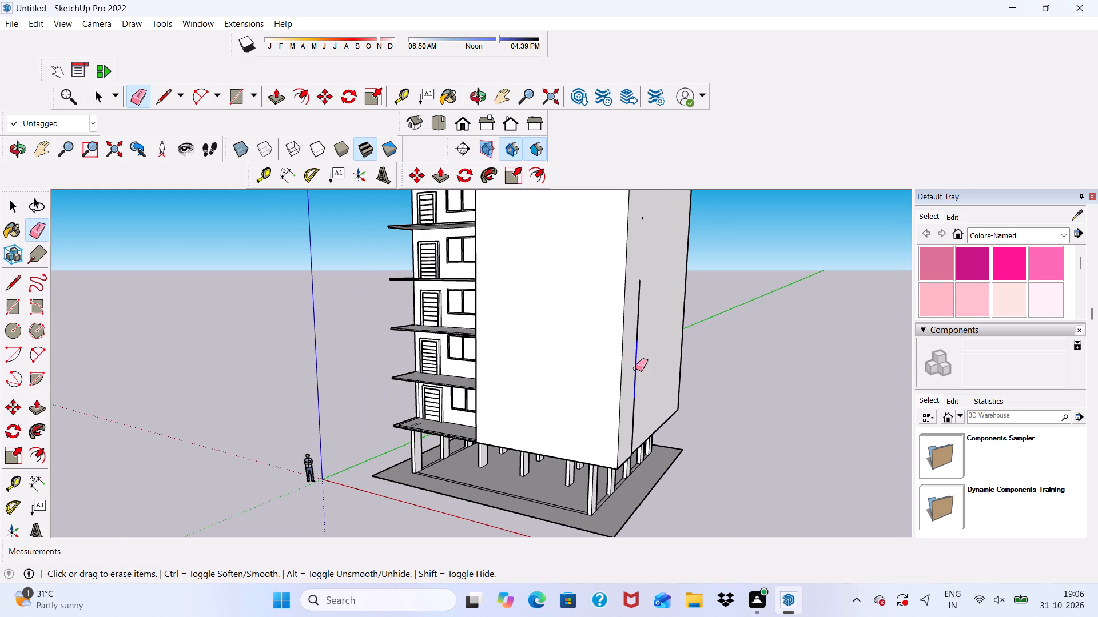
pyautogui.moveTo(635, 368); pyautogui.dragTo(645, 388)
pyautogui.moveTo(643, 324); pyautogui.dragTo(637, 324)
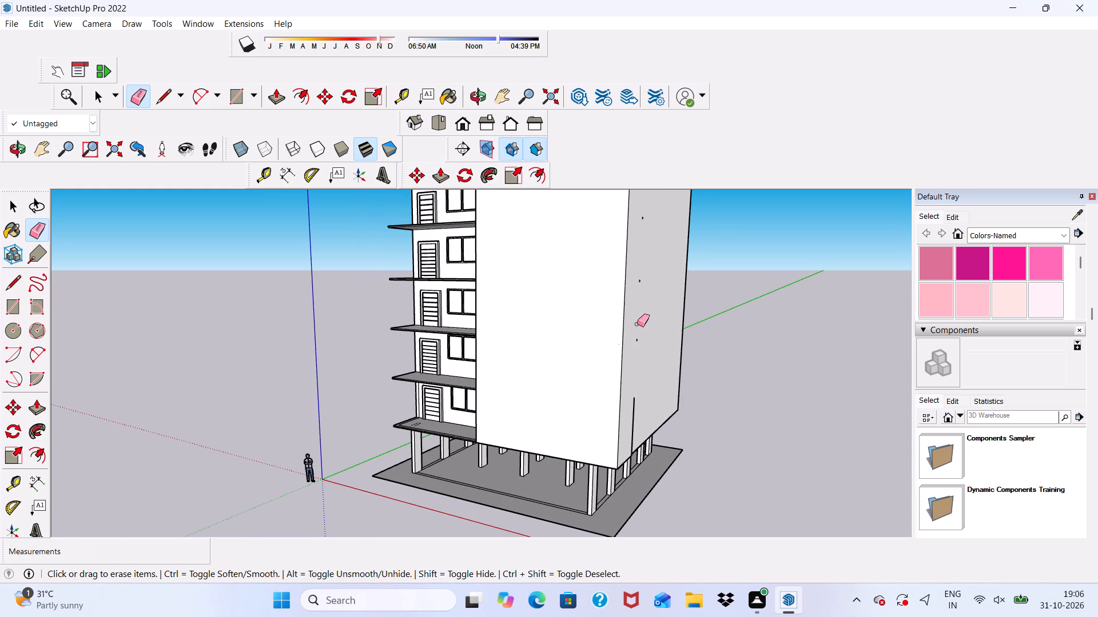
pyautogui.moveTo(640, 278); pyautogui.dragTo(640, 368)
pyautogui.moveTo(634, 335); pyautogui.dragTo(642, 355)
# Erase the last seam segment at the bottom of the side wall, just above the columns.
pyautogui.scroll(1, 634, 304)
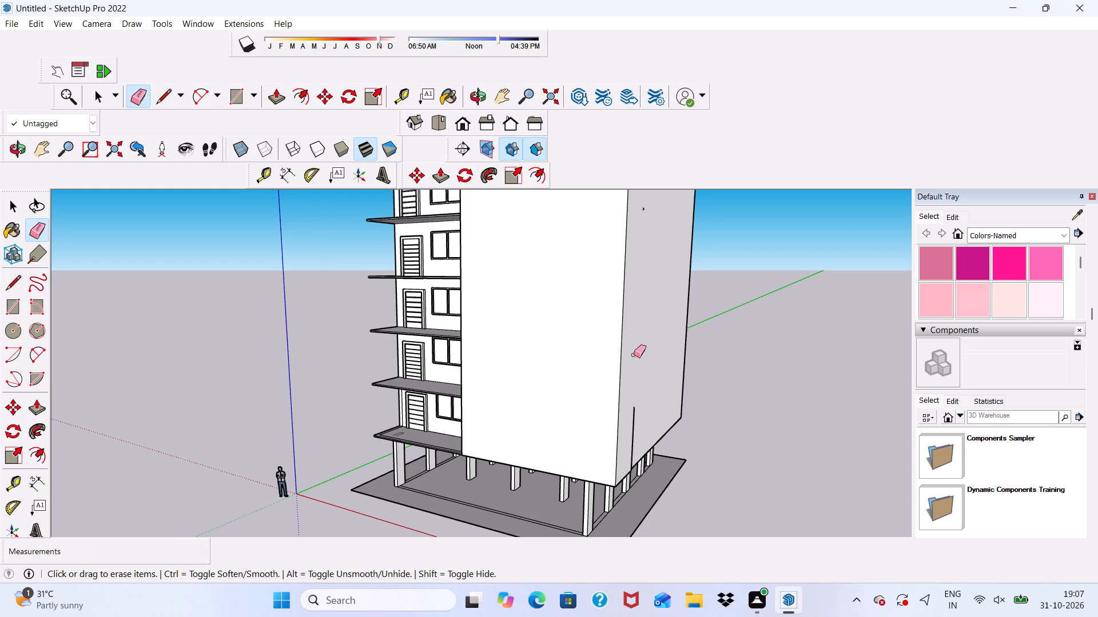
pyautogui.scroll(3, 551, 357)
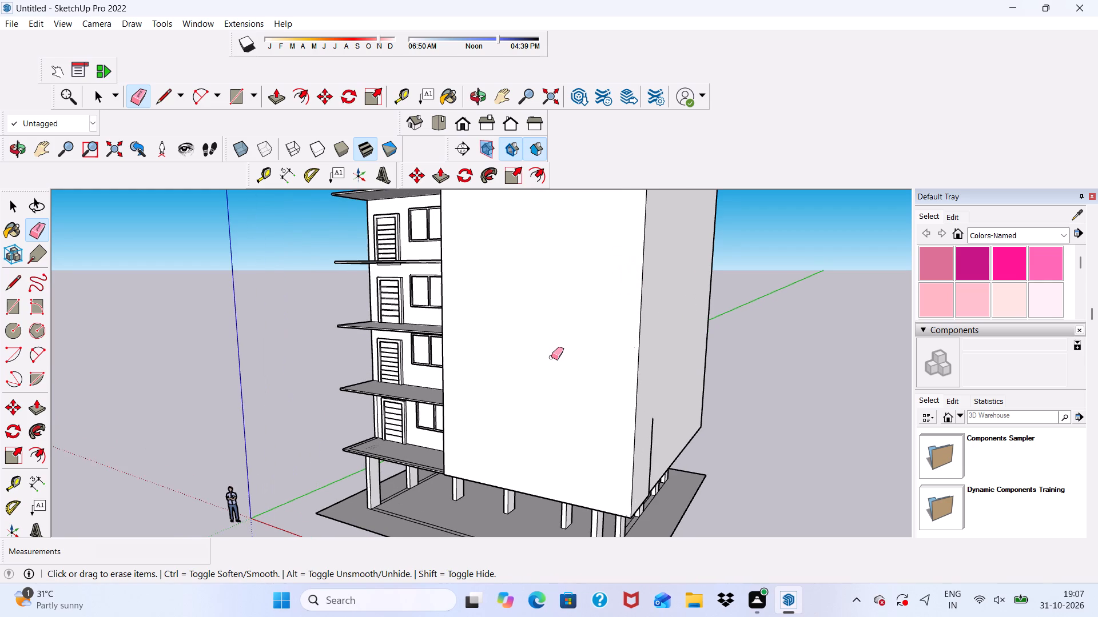
pyautogui.moveTo(551, 357); pyautogui.dragTo(599, 380, button='middle')
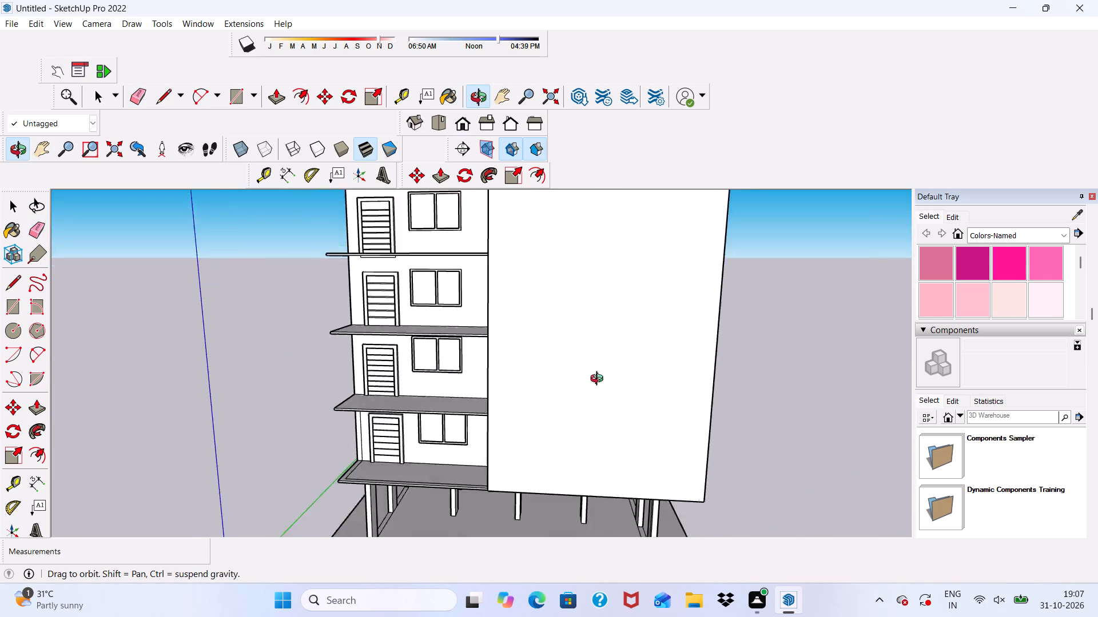
pyautogui.moveTo(599, 380); pyautogui.dragTo(365, 379, button='middle')
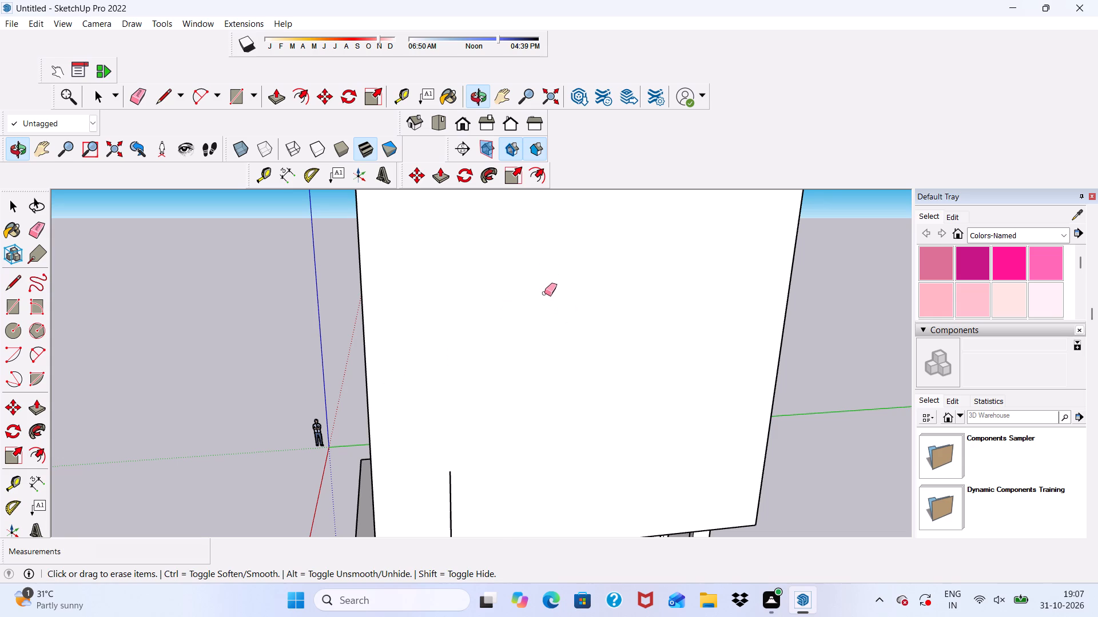
pyautogui.scroll(1, 542, 284)
pyautogui.scroll(-1, 634, 492)
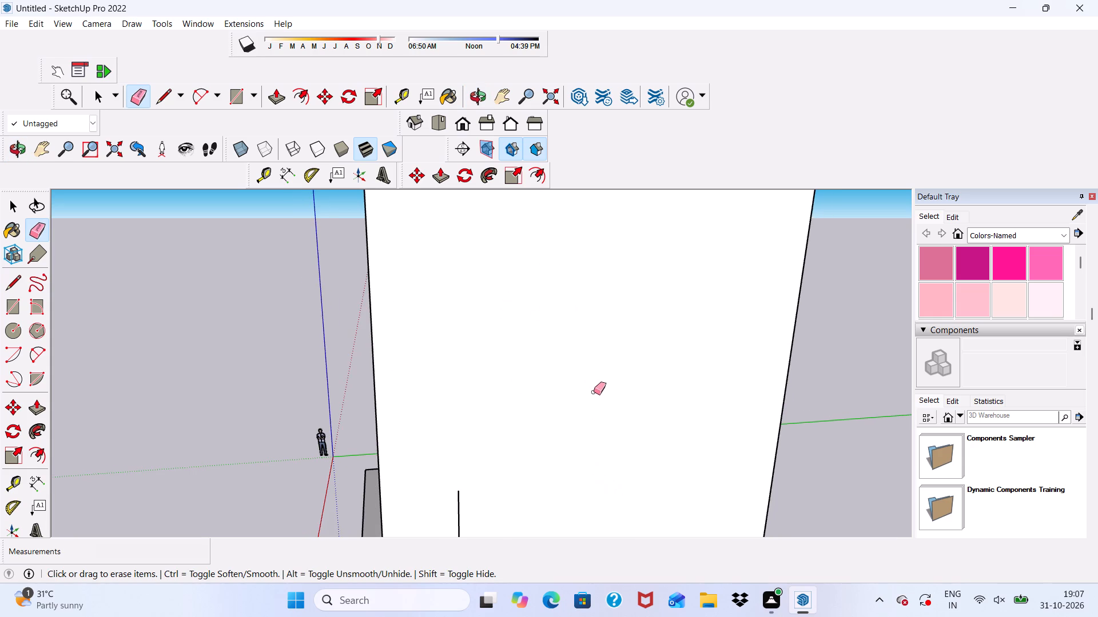
pyautogui.scroll(-7, 584, 392)
pyautogui.moveTo(524, 435); pyautogui.dragTo(530, 434, button='middle')
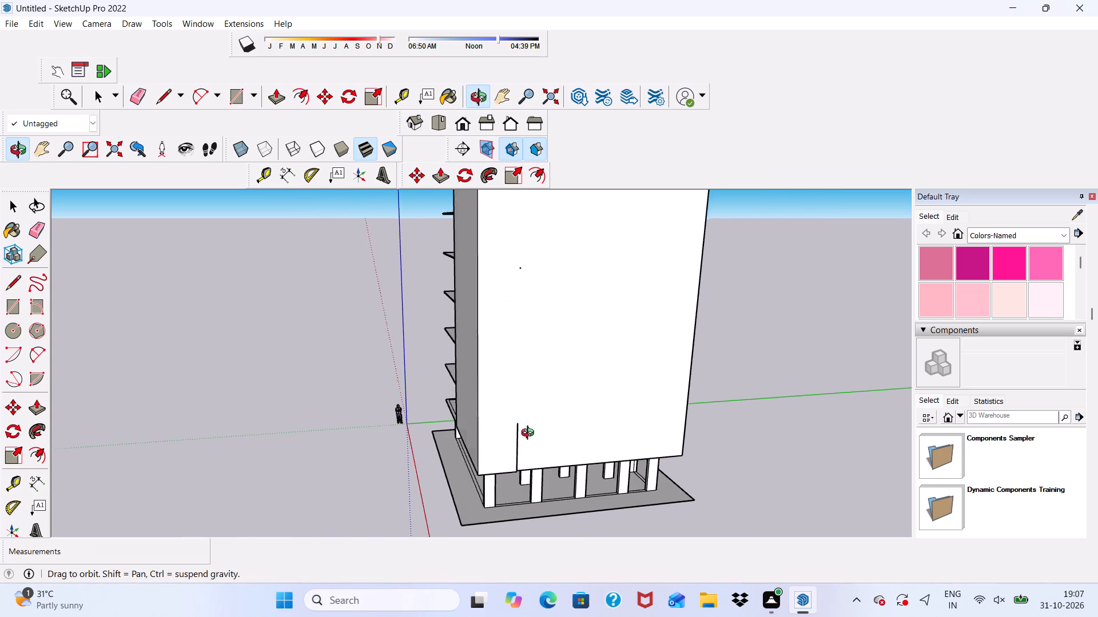
pyautogui.moveTo(530, 434); pyautogui.dragTo(677, 419, button='middle')
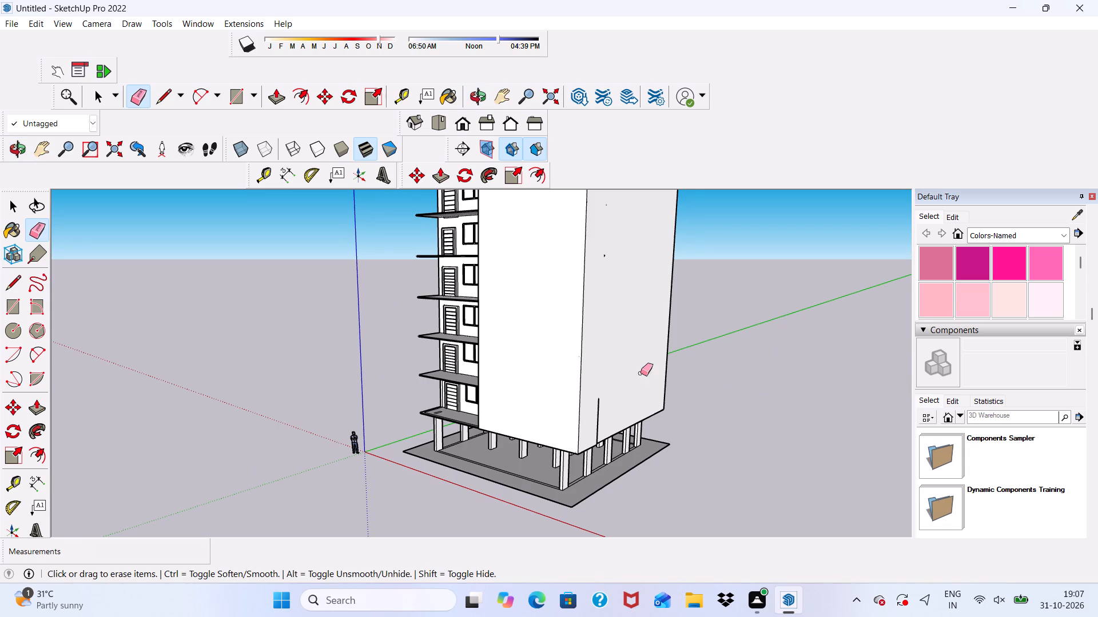
pyautogui.scroll(6, 591, 444)
pyautogui.moveTo(592, 403); pyautogui.dragTo(608, 419)
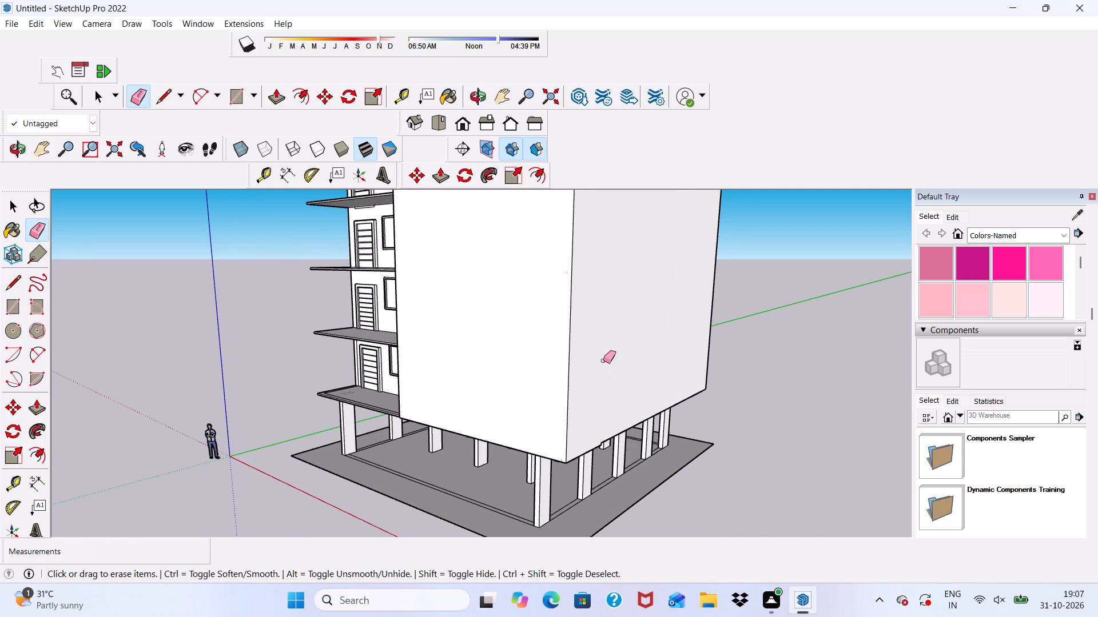
pyautogui.click(603, 360)
# Erase the lowest stray edge end showing as a dot on the upper part of the side wall.
pyautogui.scroll(-8, 571, 268)
pyautogui.moveTo(474, 347); pyautogui.dragTo(798, 310, button='middle')
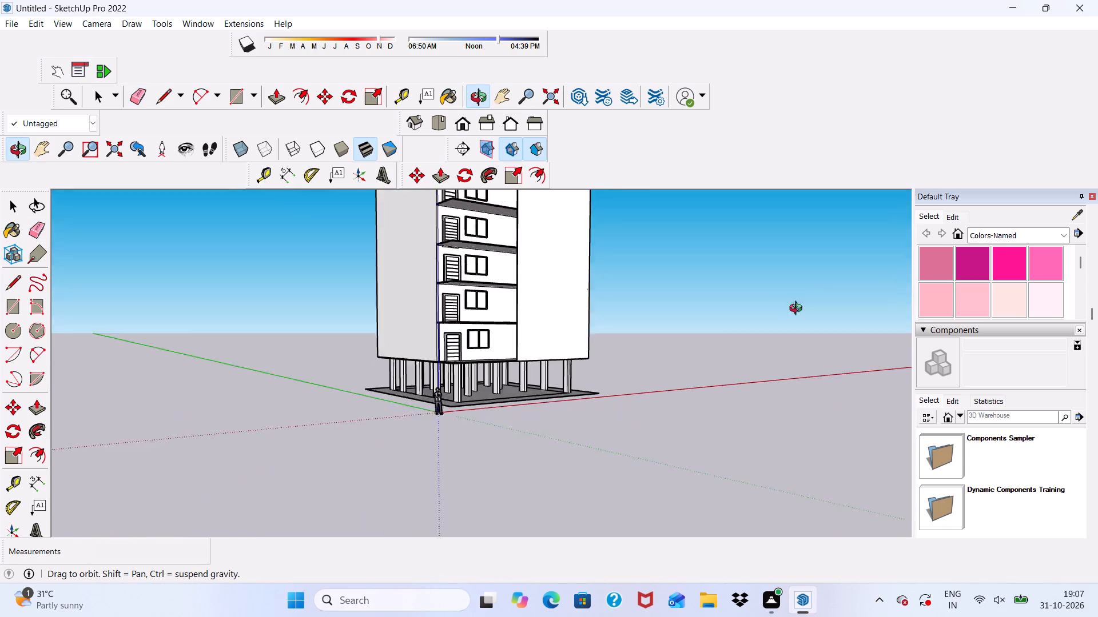
pyautogui.moveTo(798, 310); pyautogui.dragTo(596, 443, button='middle')
pyautogui.scroll(-5, 564, 319)
pyautogui.moveTo(597, 403); pyautogui.dragTo(404, 463, button='middle')
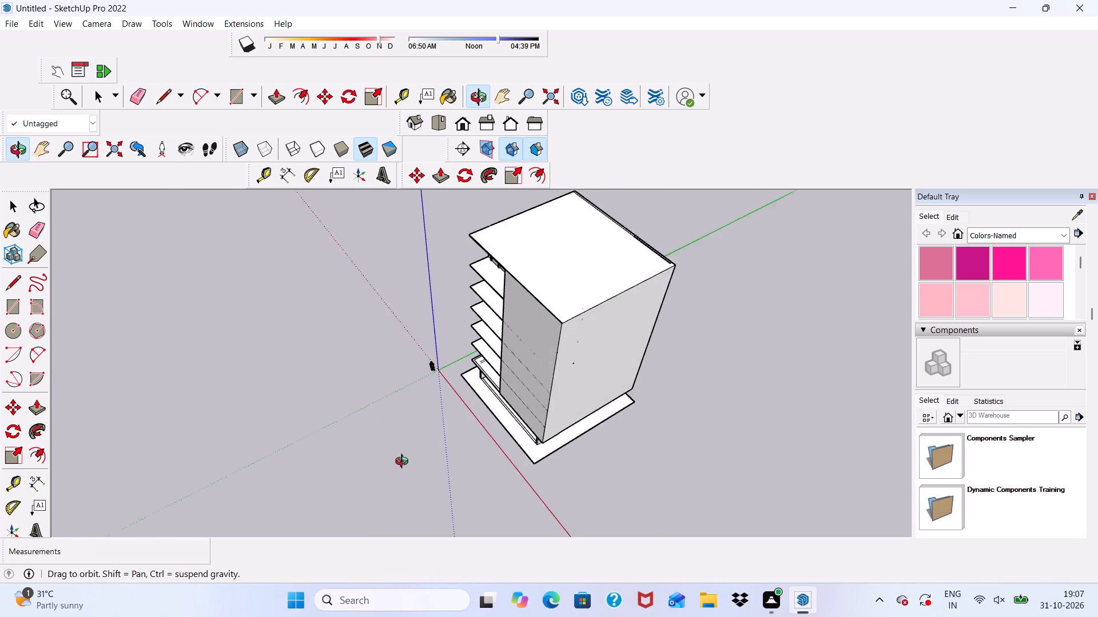
pyautogui.moveTo(404, 463); pyautogui.dragTo(380, 455, button='middle')
pyautogui.scroll(5, 548, 336)
pyautogui.moveTo(572, 314); pyautogui.dragTo(573, 314)
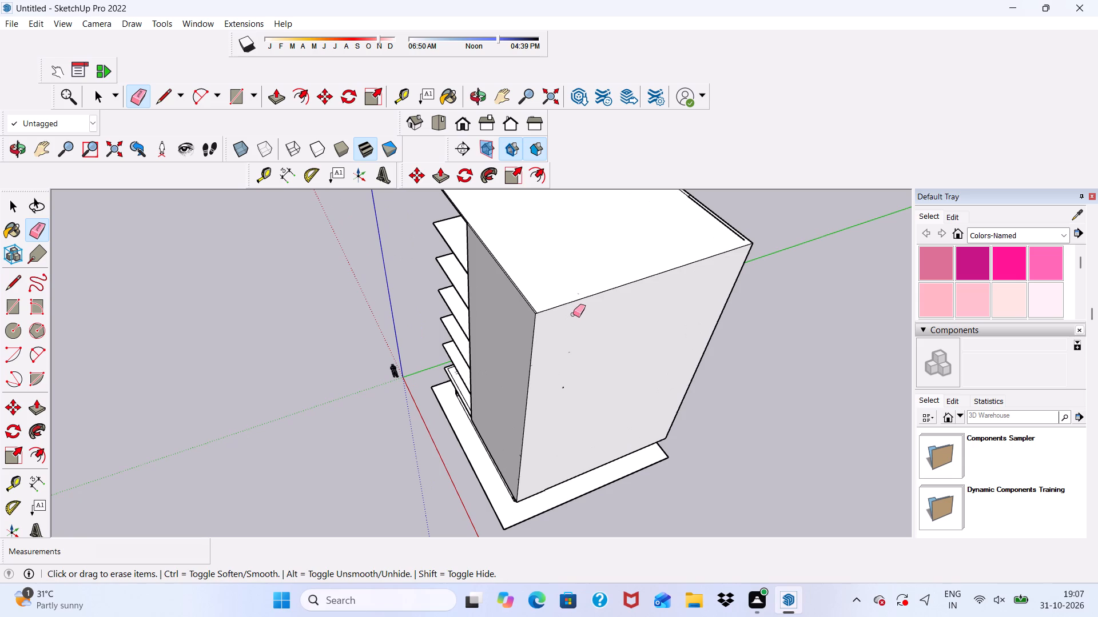
pyautogui.moveTo(573, 314); pyautogui.dragTo(561, 395)
pyautogui.moveTo(557, 377); pyautogui.dragTo(561, 388)
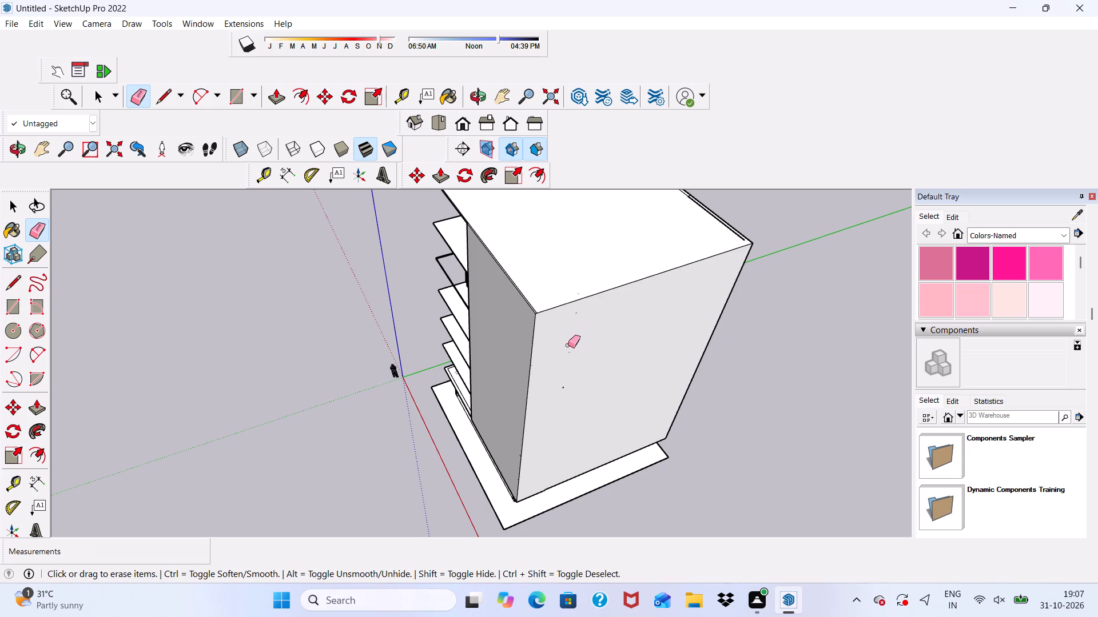
pyautogui.moveTo(568, 345); pyautogui.dragTo(571, 381)
pyautogui.moveTo(570, 381); pyautogui.dragTo(567, 394)
pyautogui.moveTo(563, 384); pyautogui.dragTo(563, 392)
pyautogui.moveTo(559, 390); pyautogui.dragTo(559, 395)
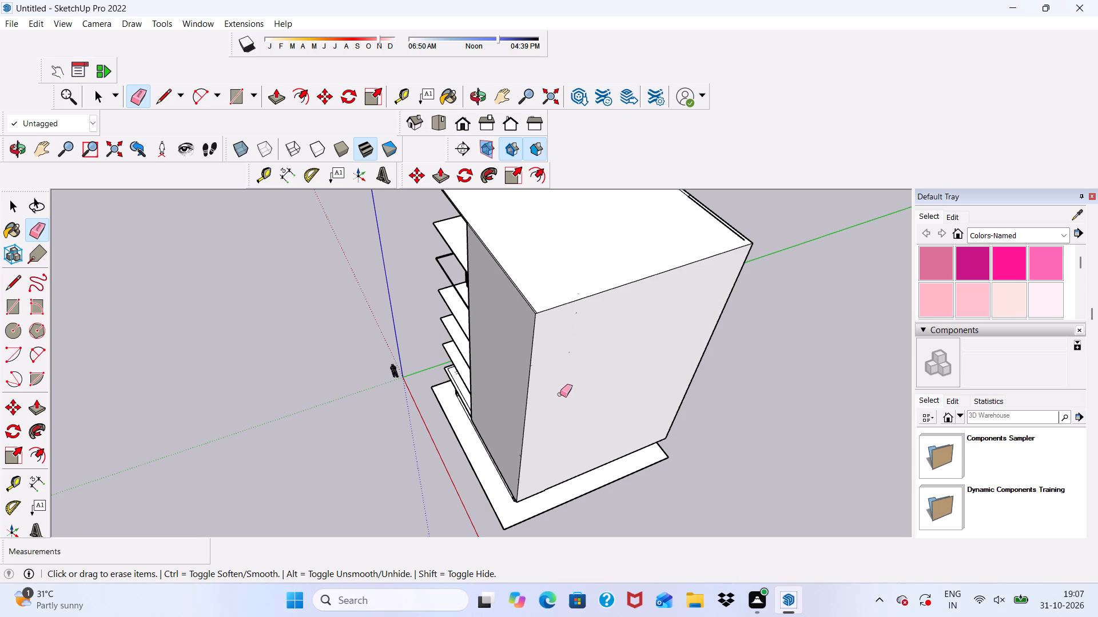
# Erase the remaining stray edge-end dots on the side wall, up to the one at the roof edge.
pyautogui.moveTo(571, 334); pyautogui.dragTo(572, 360)
pyautogui.moveTo(571, 350); pyautogui.dragTo(569, 368)
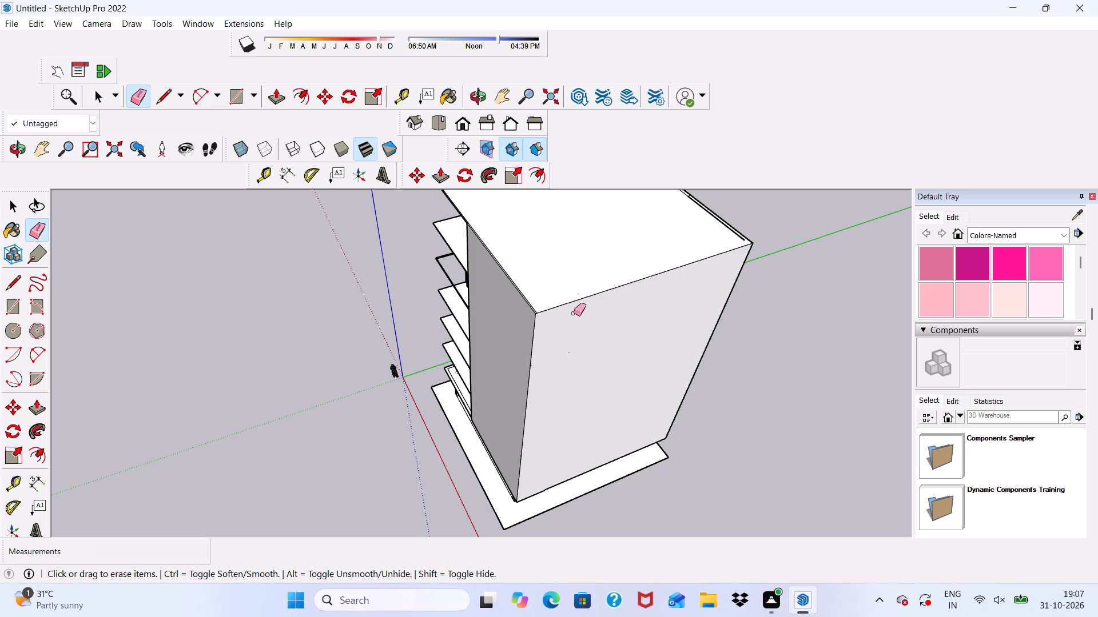
pyautogui.moveTo(574, 313); pyautogui.dragTo(578, 372)
pyautogui.moveTo(574, 360); pyautogui.dragTo(585, 403)
pyautogui.moveTo(570, 348); pyautogui.dragTo(570, 355)
pyautogui.scroll(4, 576, 295)
pyautogui.moveTo(577, 294); pyautogui.dragTo(579, 292)
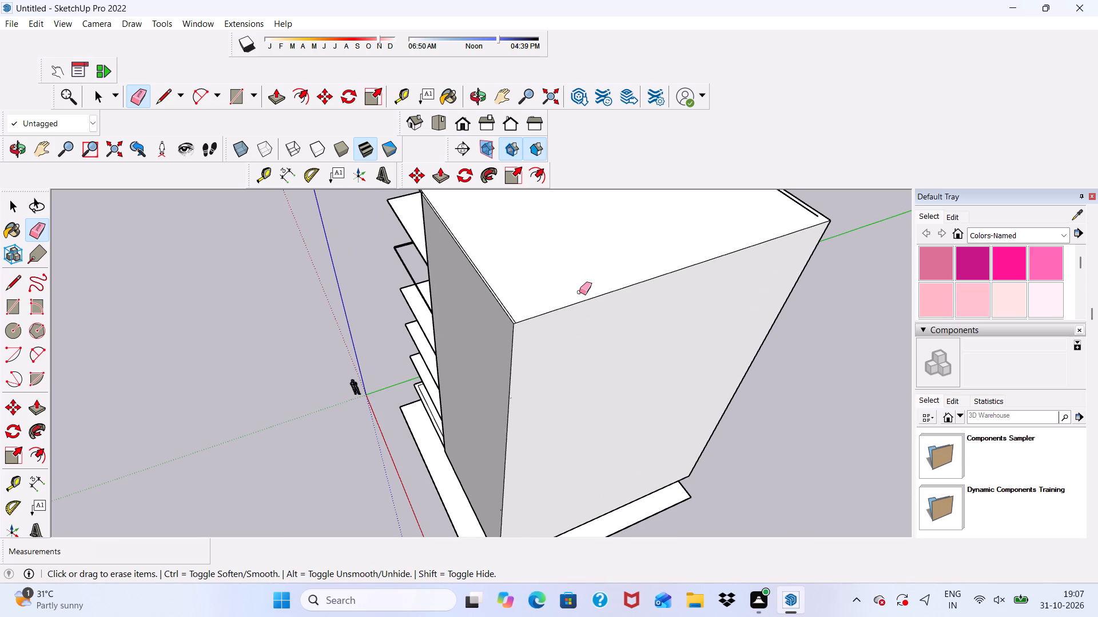
pyautogui.moveTo(579, 292); pyautogui.dragTo(586, 286)
# Undo the last several erasures so the removed balcony and façade edges come back.
pyautogui.scroll(-4, 563, 291)
pyautogui.moveTo(413, 379); pyautogui.dragTo(629, 300, button='middle')
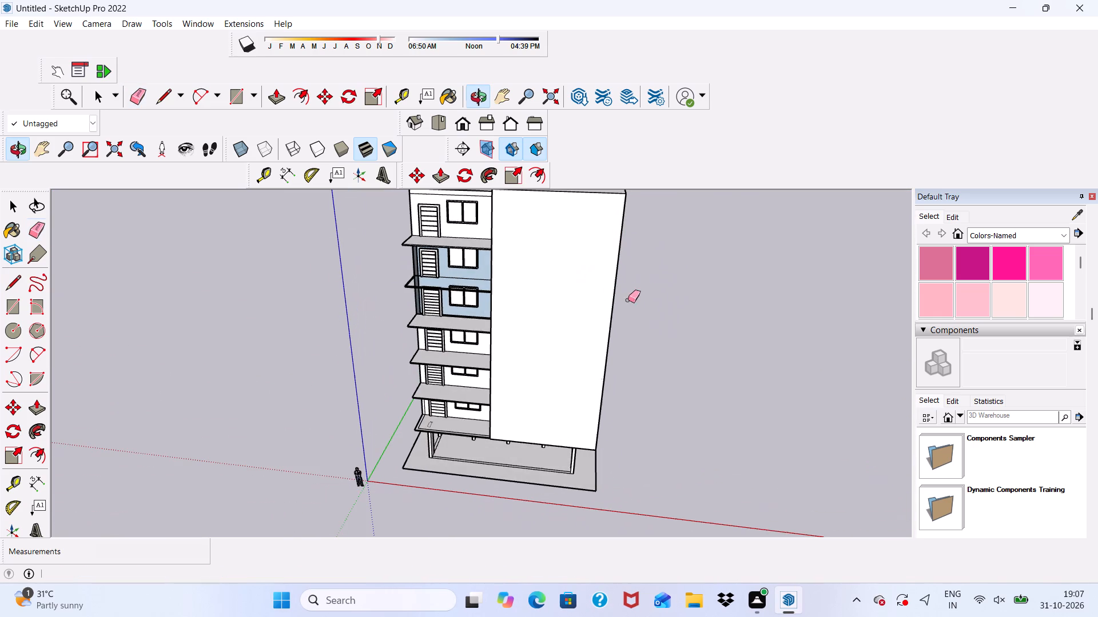
pyautogui.hotkey('ctrl', 'z')
pyautogui.hotkey('ctrl', 'z')
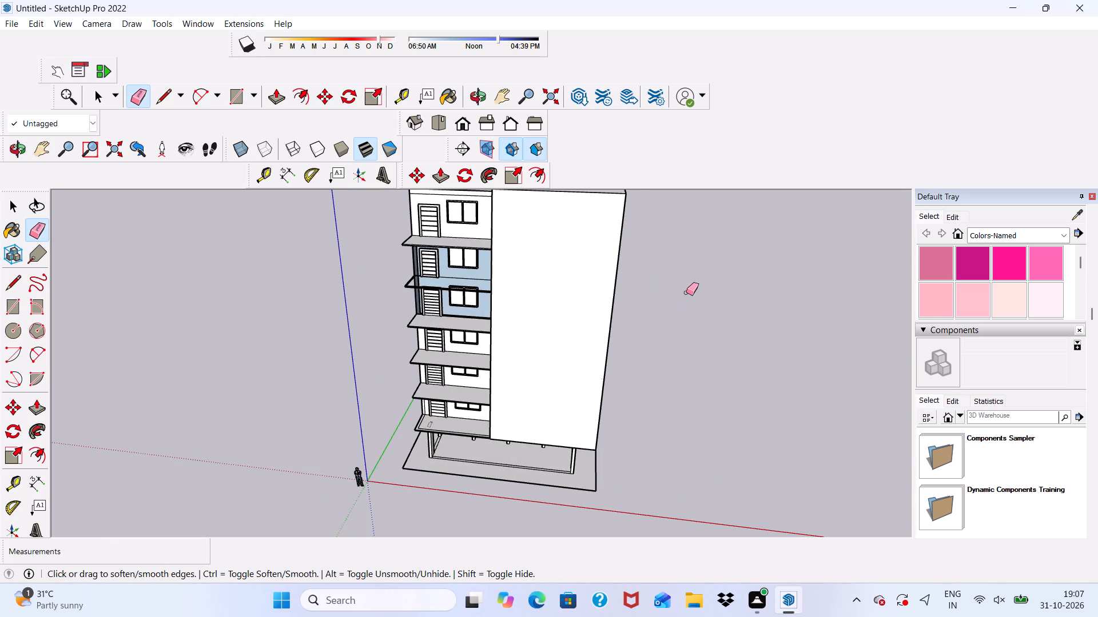
pyautogui.hotkey('ctrl', 'z')
pyautogui.hotkey('ctrl', 'z')
pyautogui.hotkey('ctrl', 'z')
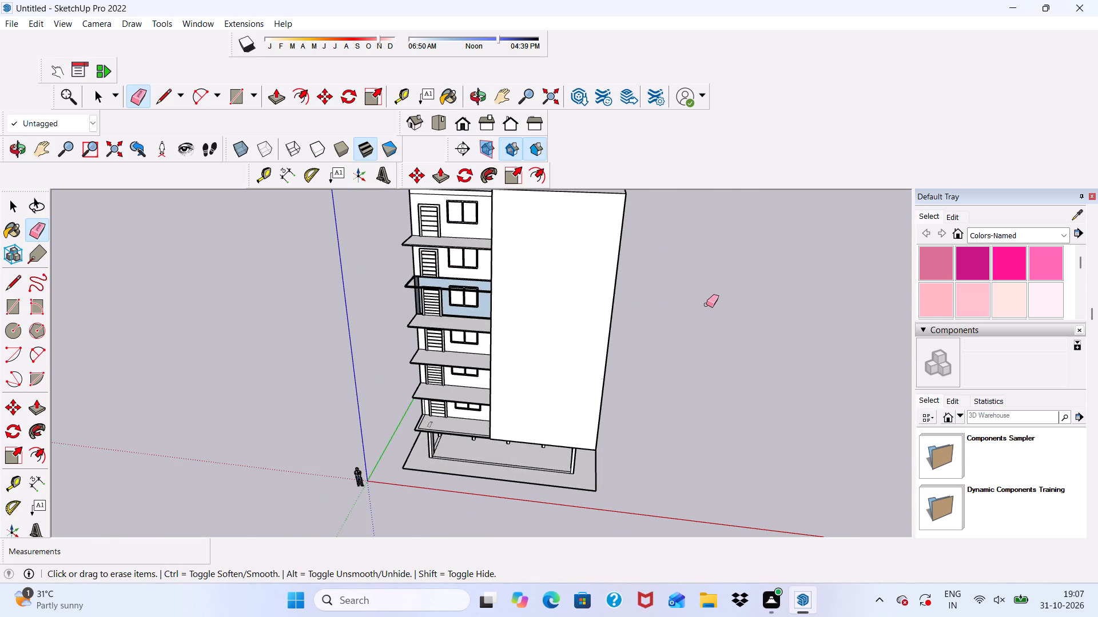
pyautogui.hotkey('ctrl', 'z')
pyautogui.hotkey('ctrl', 'z')
pyautogui.press('space')
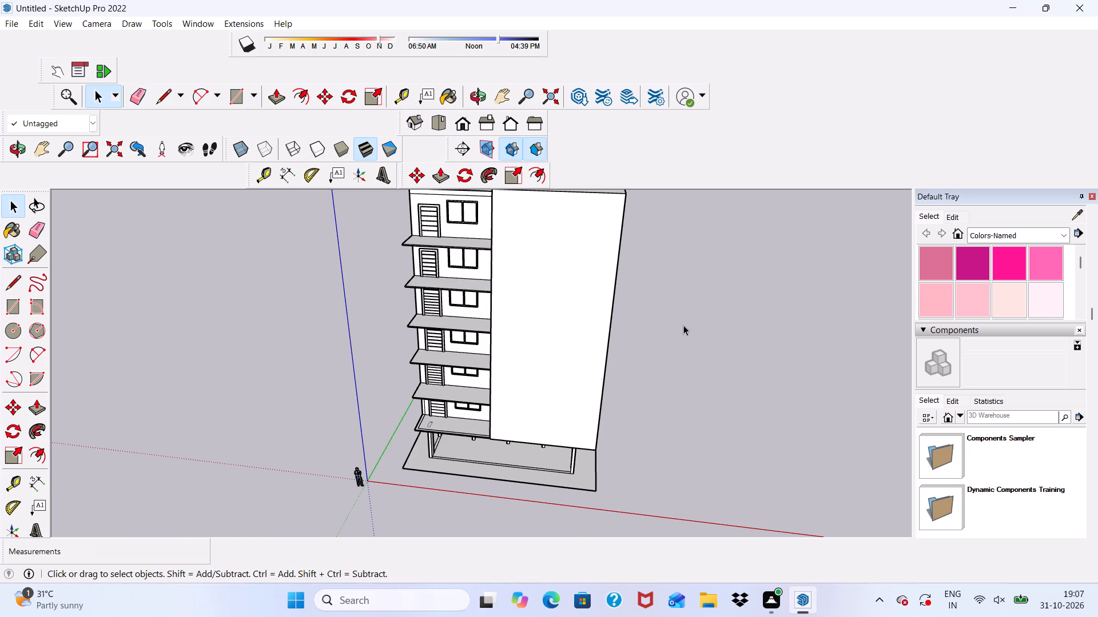
# Push/Pull the blank front wall face beside the balconies outward by 3".
pyautogui.scroll(4, 679, 324)
pyautogui.scroll(-2, 670, 319)
pyautogui.moveTo(669, 319); pyautogui.dragTo(638, 180, button='middle')
pyautogui.moveTo(719, 206); pyautogui.dragTo(536, 287, button='middle')
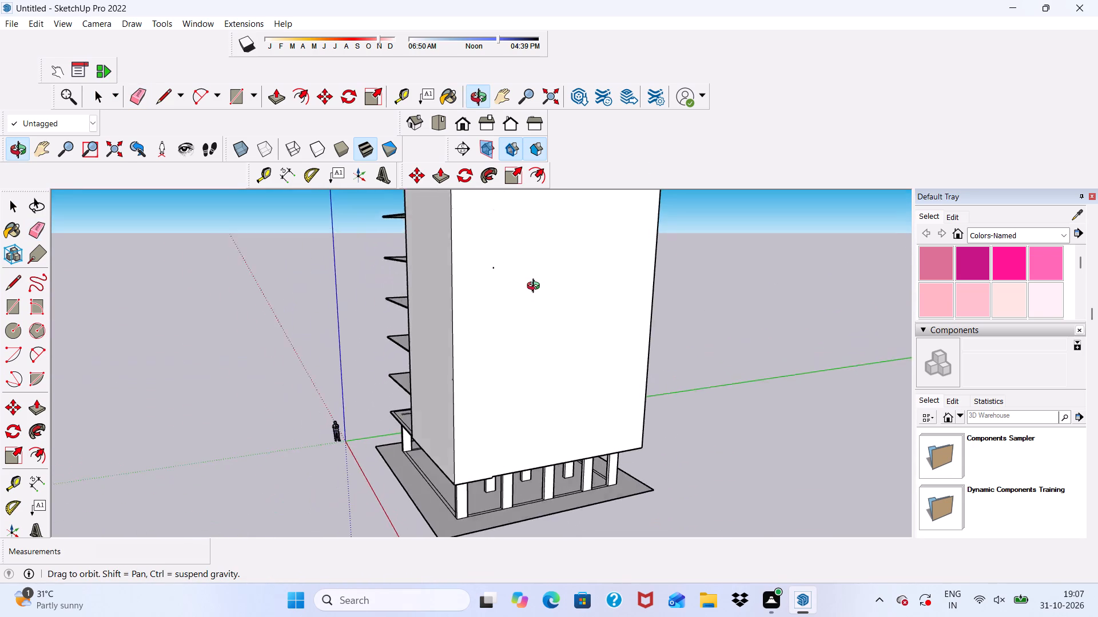
pyautogui.moveTo(536, 287); pyautogui.dragTo(716, 431, button='middle')
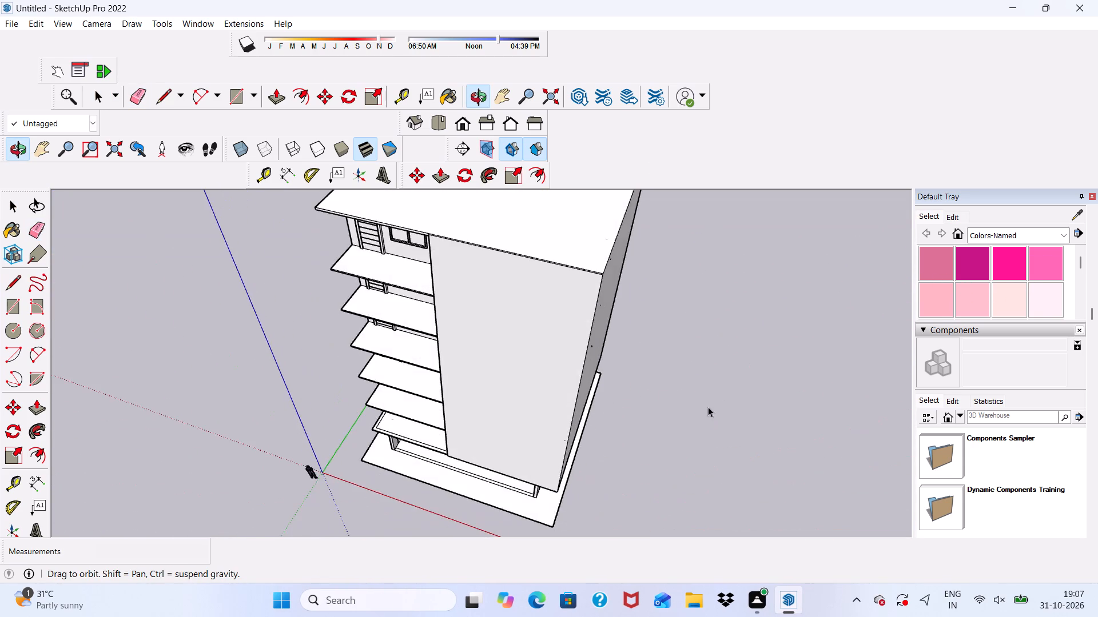
pyautogui.scroll(-10, 696, 392)
pyautogui.moveTo(640, 439); pyautogui.dragTo(628, 259, button='middle')
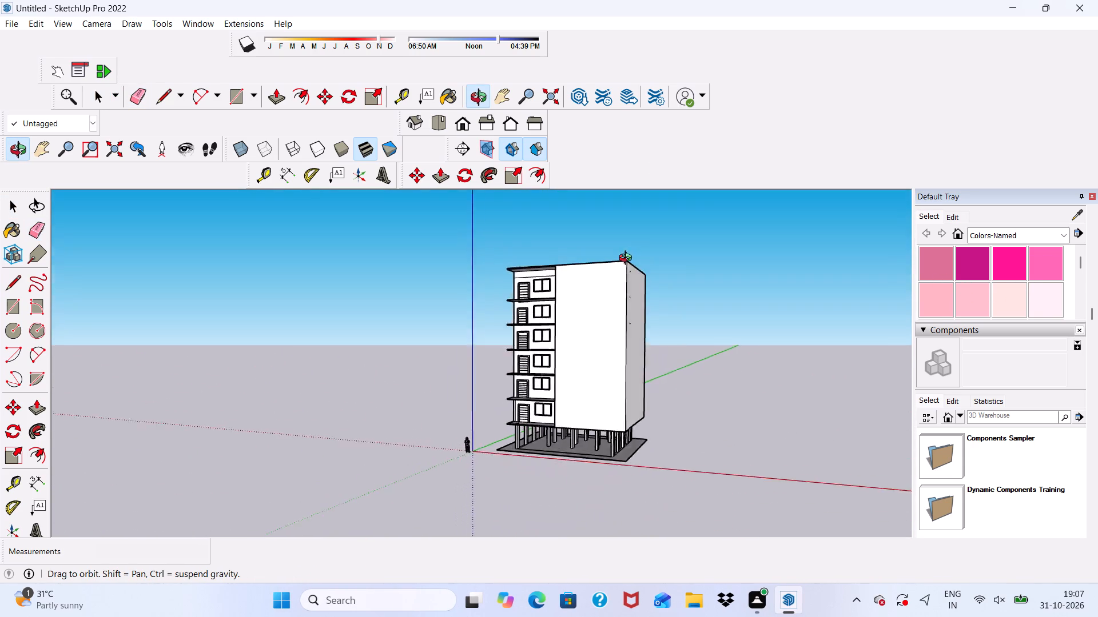
pyautogui.moveTo(628, 259); pyautogui.dragTo(705, 266, button='middle')
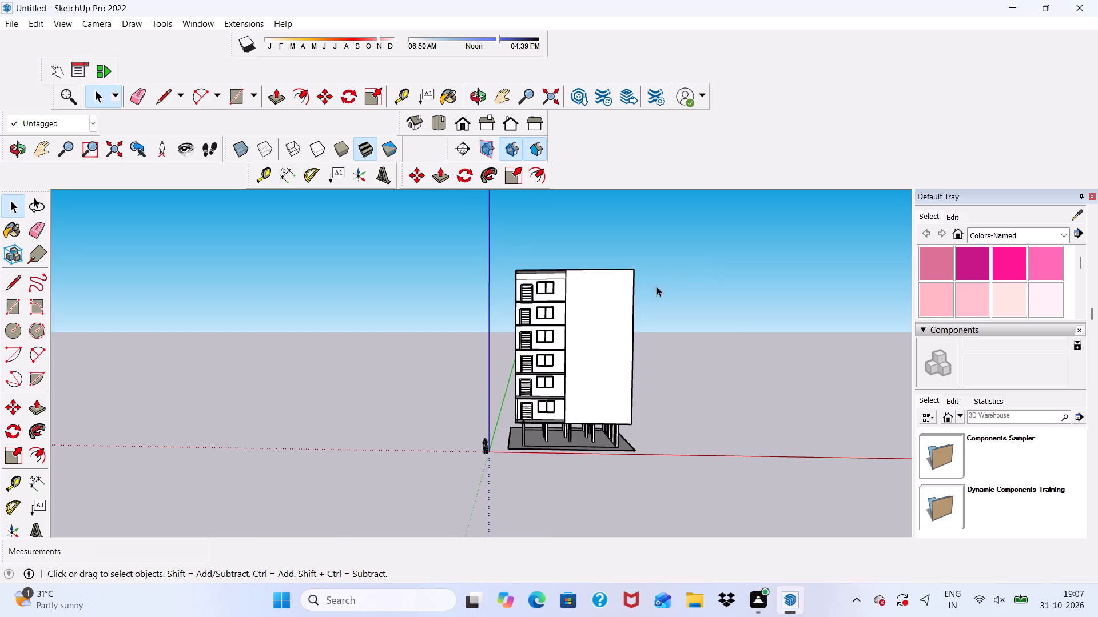
pyautogui.scroll(5, 610, 302)
pyautogui.click(602, 305)
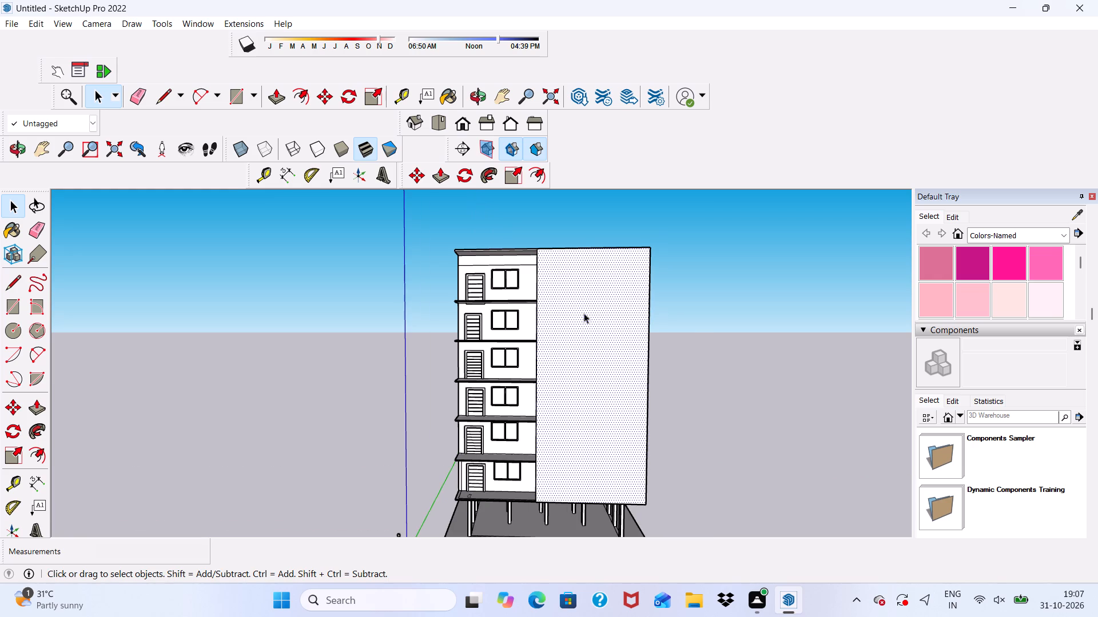
pyautogui.click(439, 169)
pyautogui.click(580, 310)
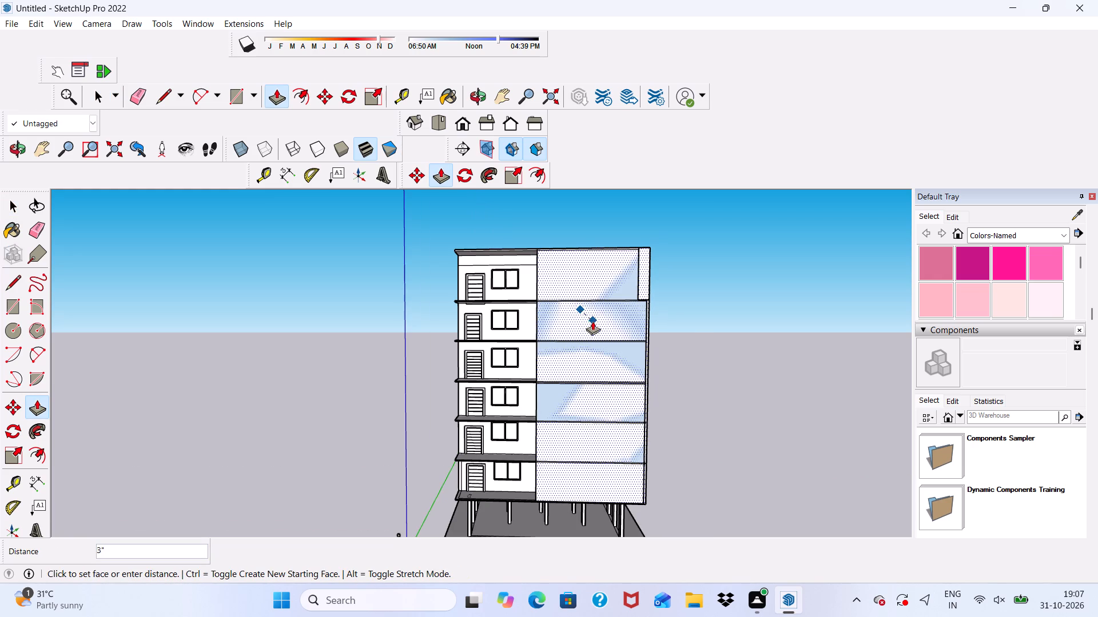
pyautogui.scroll(-1, 478, 271)
pyautogui.moveTo(650, 279); pyautogui.dragTo(726, 352, button='middle')
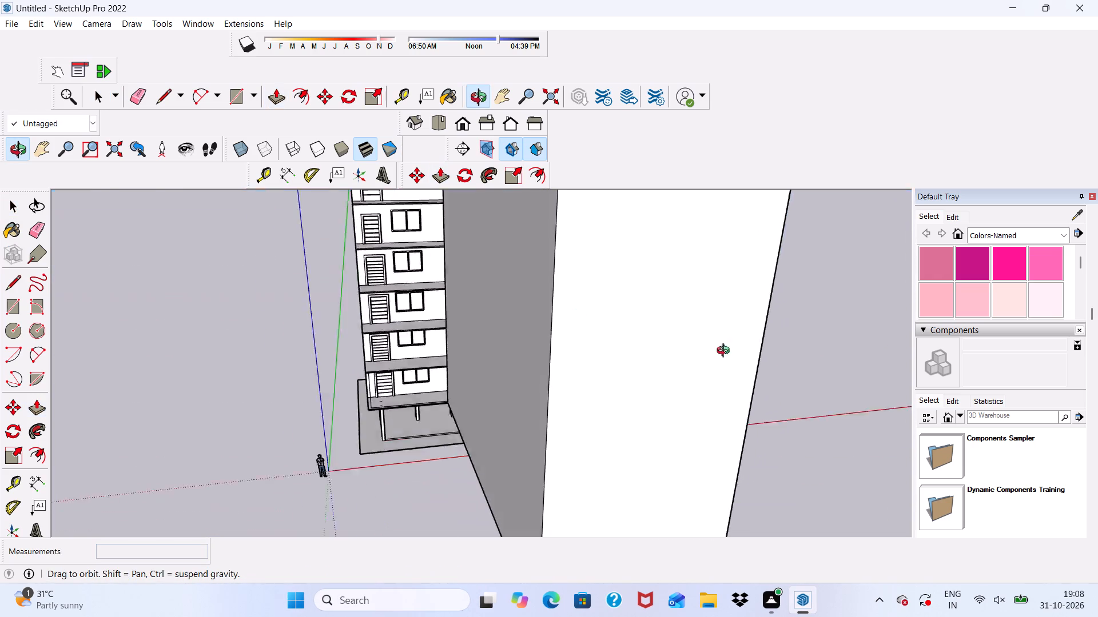
pyautogui.moveTo(726, 352); pyautogui.dragTo(803, 340, button='middle')
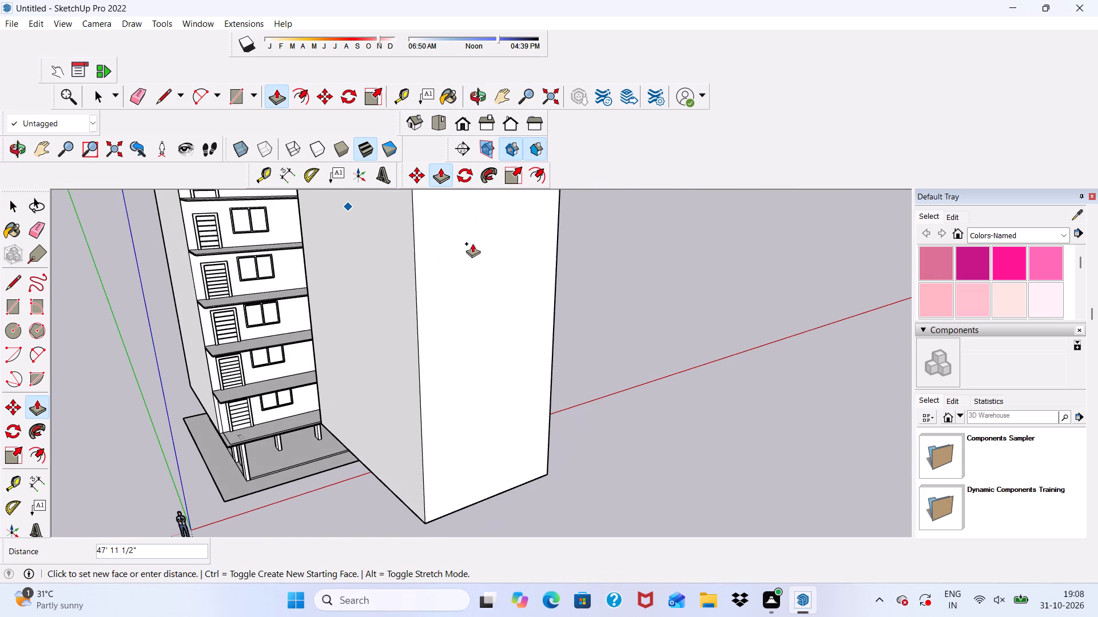
pyautogui.press('3')
pyautogui.hotkey('shift', '"')
pyautogui.press('Return')
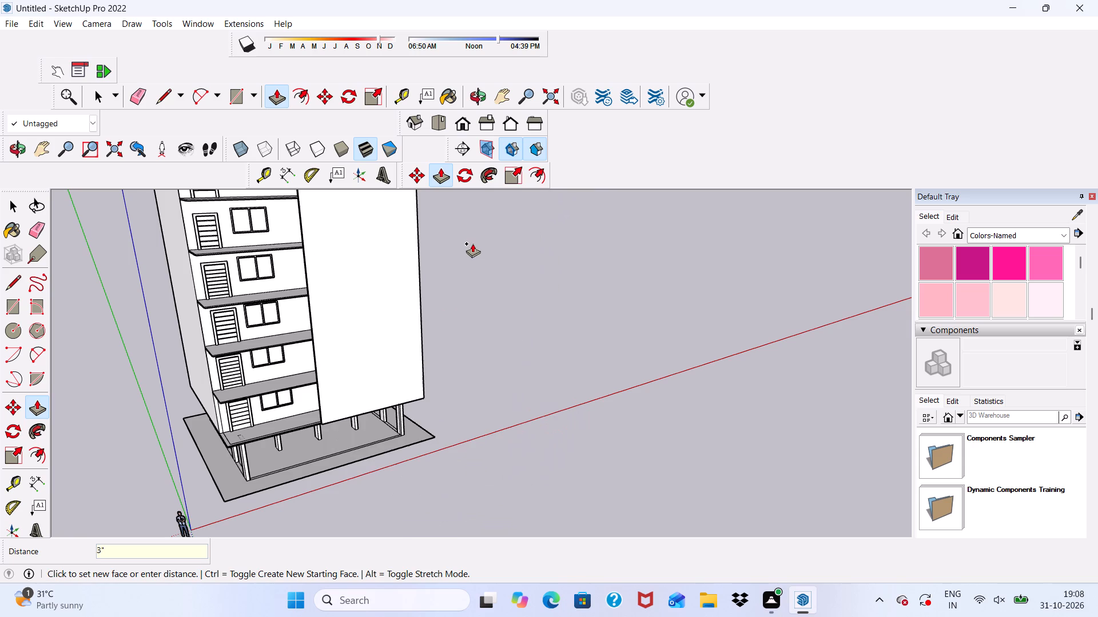
# Erase the seam line along the roof edge above the thickened blank front wall.
pyautogui.scroll(-8, 472, 255)
pyautogui.press('space')
pyautogui.scroll(10, 428, 251)
pyautogui.scroll(-4, 437, 295)
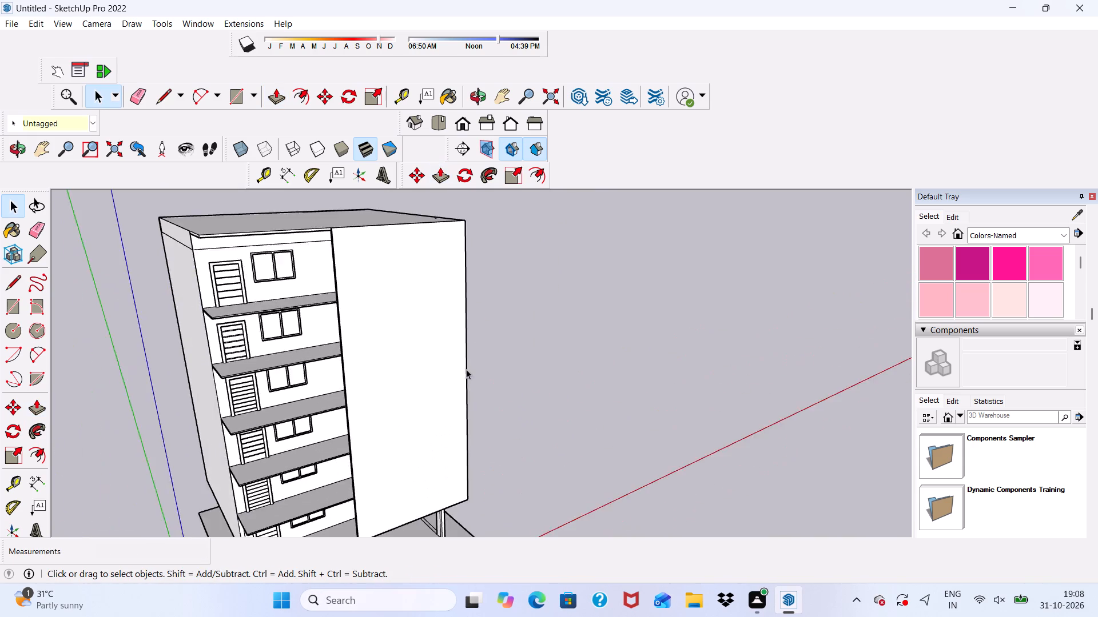
pyautogui.scroll(-4, 466, 369)
pyautogui.moveTo(451, 451); pyautogui.dragTo(367, 507, button='middle')
pyautogui.scroll(1, 451, 451)
pyautogui.scroll(5, 367, 265)
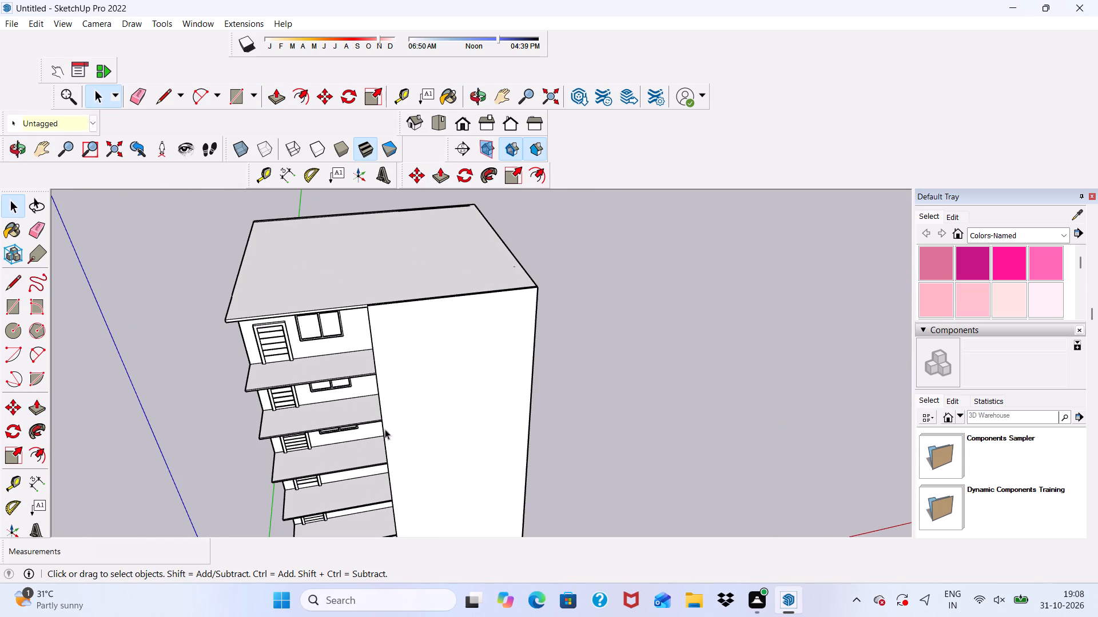
pyautogui.moveTo(385, 320); pyautogui.dragTo(519, 383, button='middle')
pyautogui.scroll(8, 520, 382)
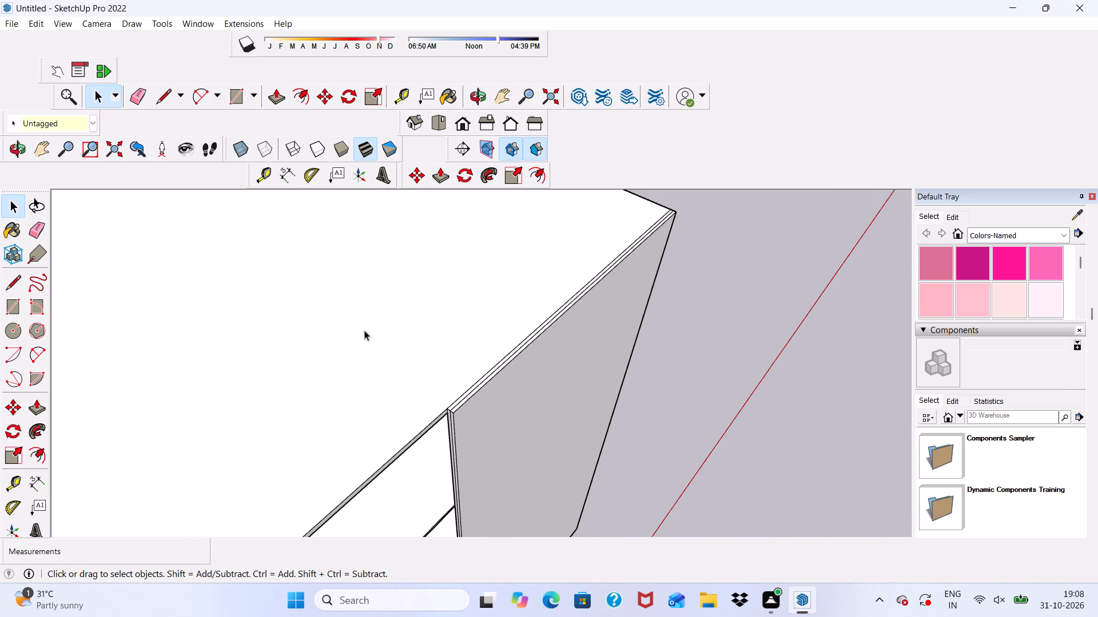
pyautogui.click(140, 101)
pyautogui.scroll(7, 460, 389)
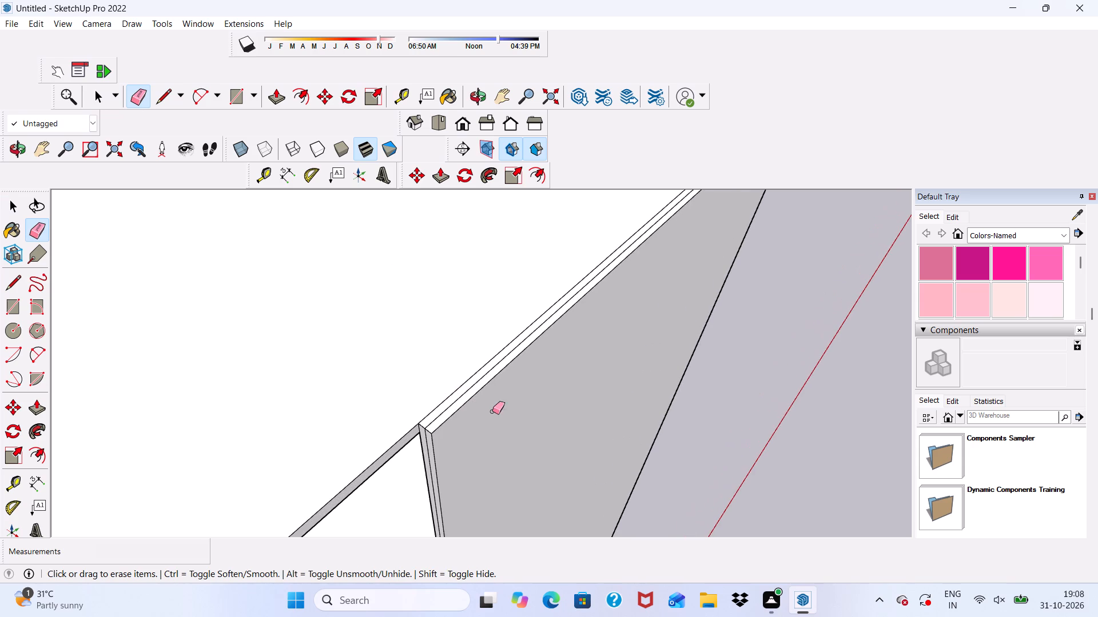
pyautogui.scroll(1, 492, 411)
pyautogui.click(478, 375)
# Erase the vertical seam on the thickened wall's narrow side face next to the balconies.
pyautogui.scroll(-8, 434, 299)
pyautogui.moveTo(447, 396); pyautogui.dragTo(454, 275, button='middle')
pyautogui.scroll(2, 462, 291)
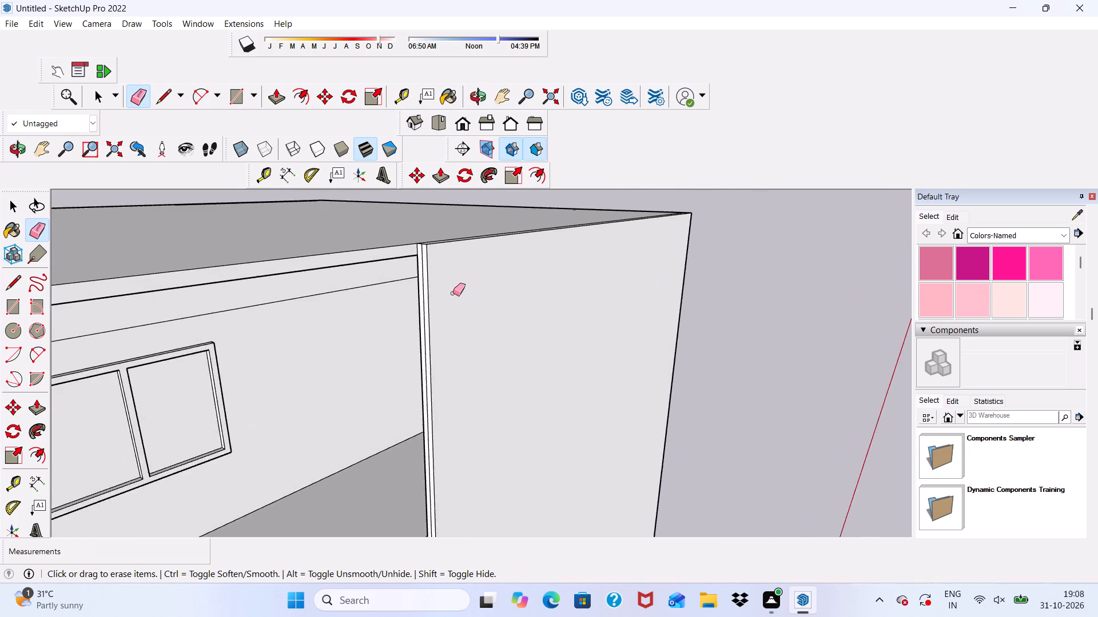
pyautogui.scroll(9, 453, 293)
pyautogui.moveTo(437, 243); pyautogui.dragTo(429, 247)
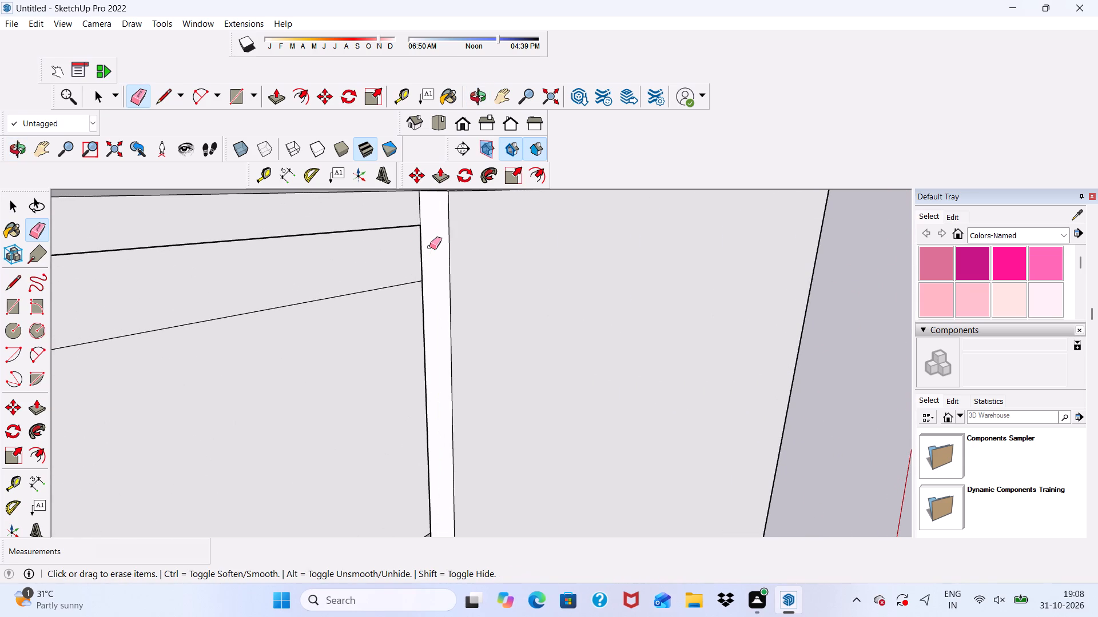
# Erase the seam line along the underside edge of the thickened front wall, above the columns.
pyautogui.scroll(-2, 431, 248)
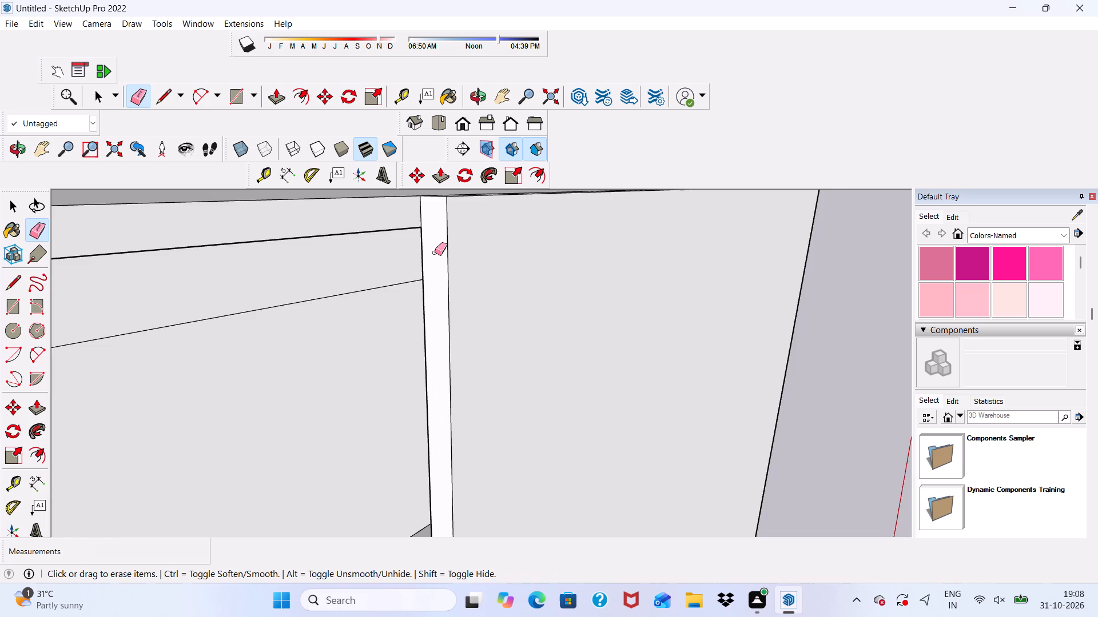
pyautogui.scroll(-4, 435, 254)
pyautogui.scroll(-20, 528, 156)
pyautogui.scroll(-5, 528, 156)
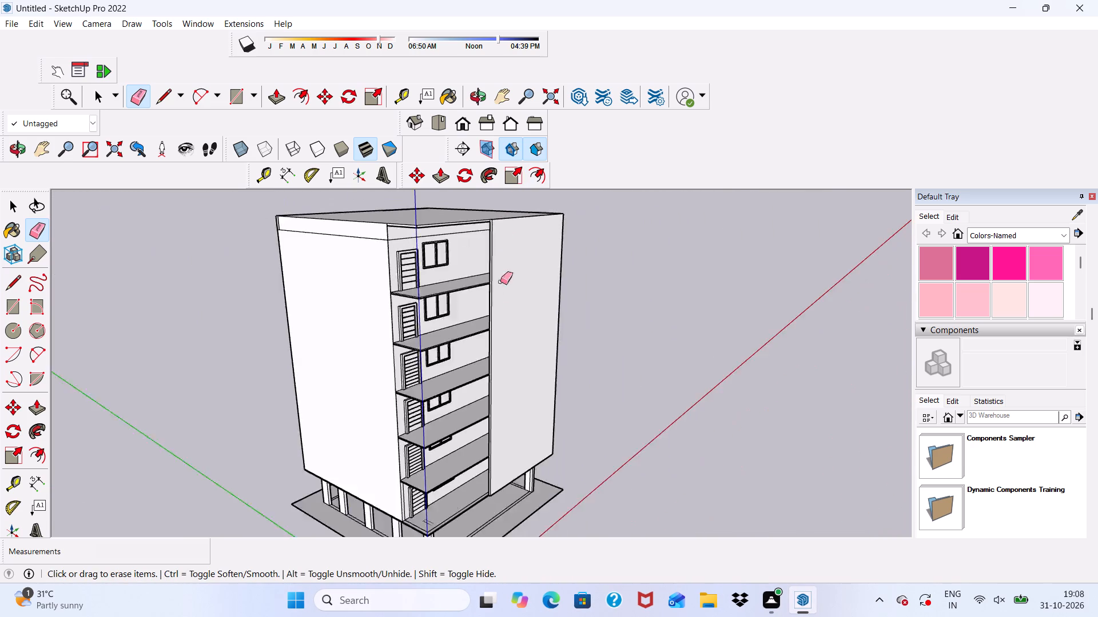
pyautogui.scroll(-2, 500, 282)
pyautogui.scroll(17, 500, 406)
pyautogui.scroll(-11, 487, 334)
pyautogui.moveTo(628, 442); pyautogui.dragTo(526, 289, button='middle')
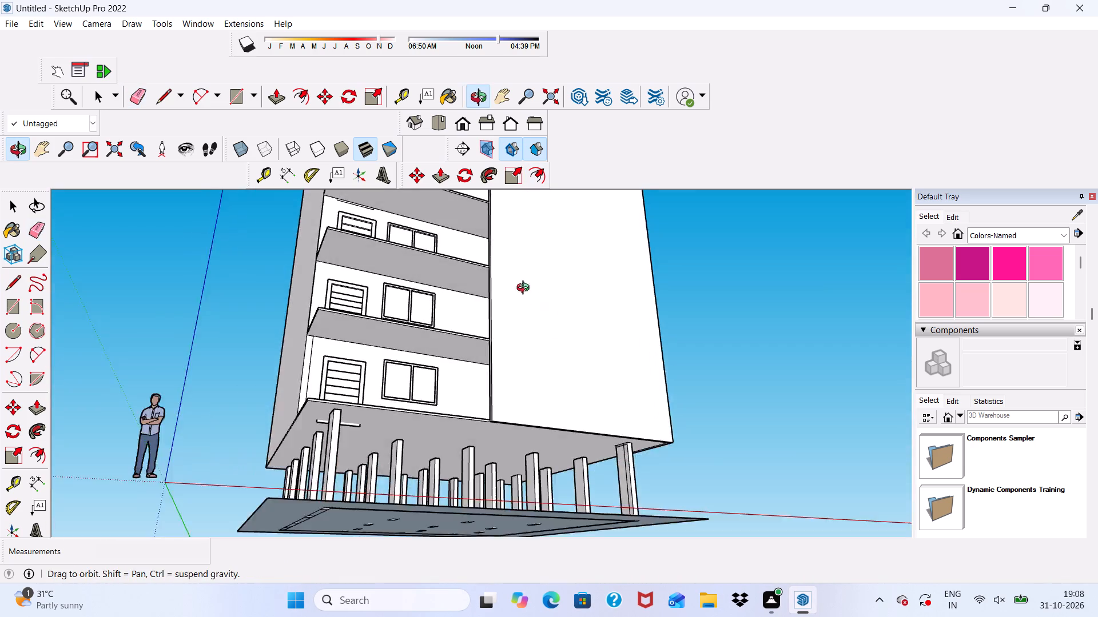
pyautogui.moveTo(526, 289); pyautogui.dragTo(500, 267, button='middle')
pyautogui.scroll(20, 508, 383)
pyautogui.scroll(1, 508, 383)
pyautogui.click(504, 412)
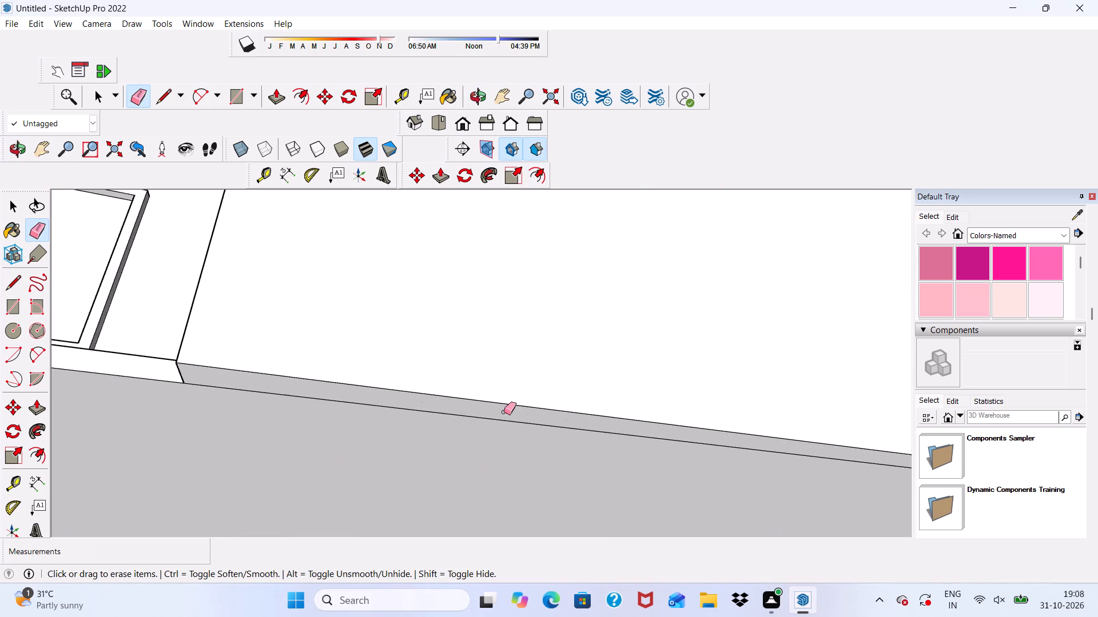
# Examine the front and side walls, balconies and slab underside from above and below for leftover edges.
pyautogui.scroll(-18, 490, 412)
pyautogui.moveTo(587, 356); pyautogui.dragTo(305, 497, button='middle')
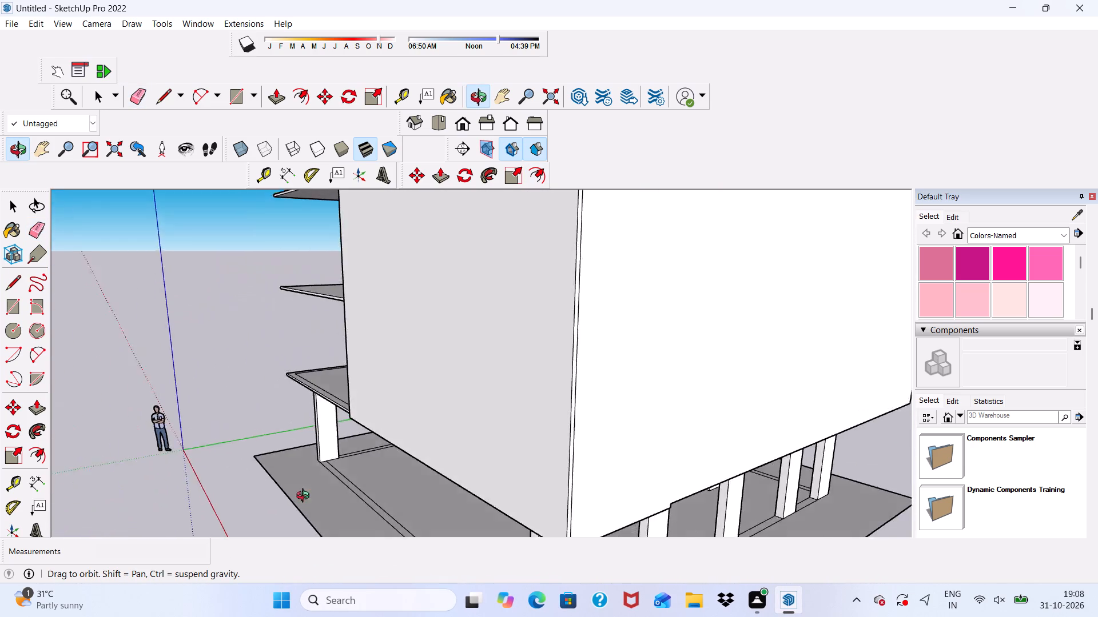
pyautogui.moveTo(305, 497); pyautogui.dragTo(535, 496, button='middle')
pyautogui.press('space')
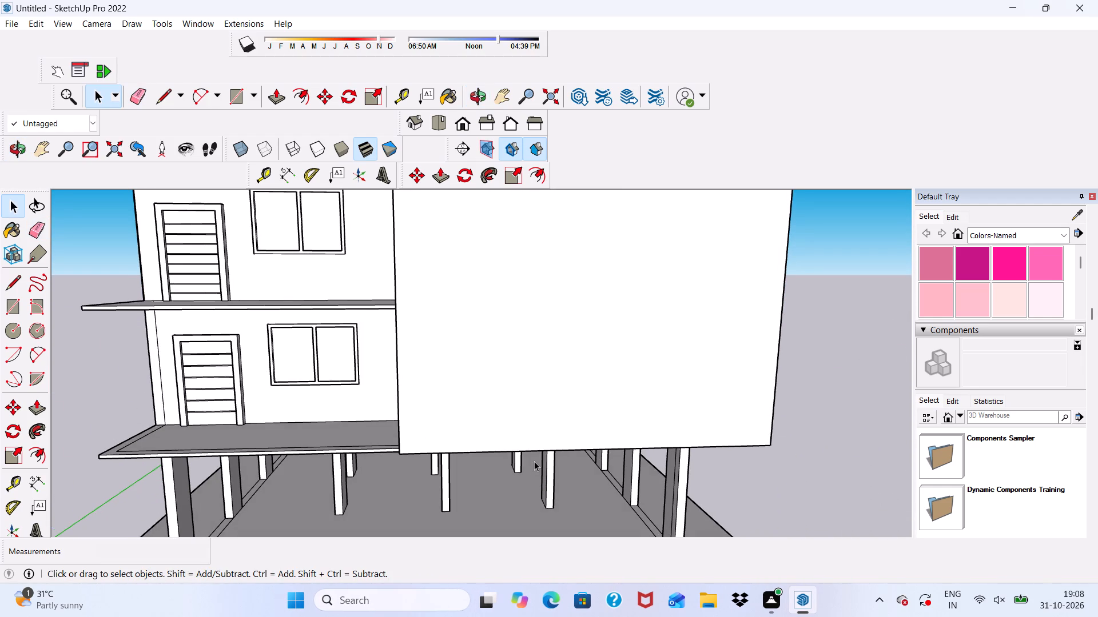
pyautogui.scroll(-2, 534, 460)
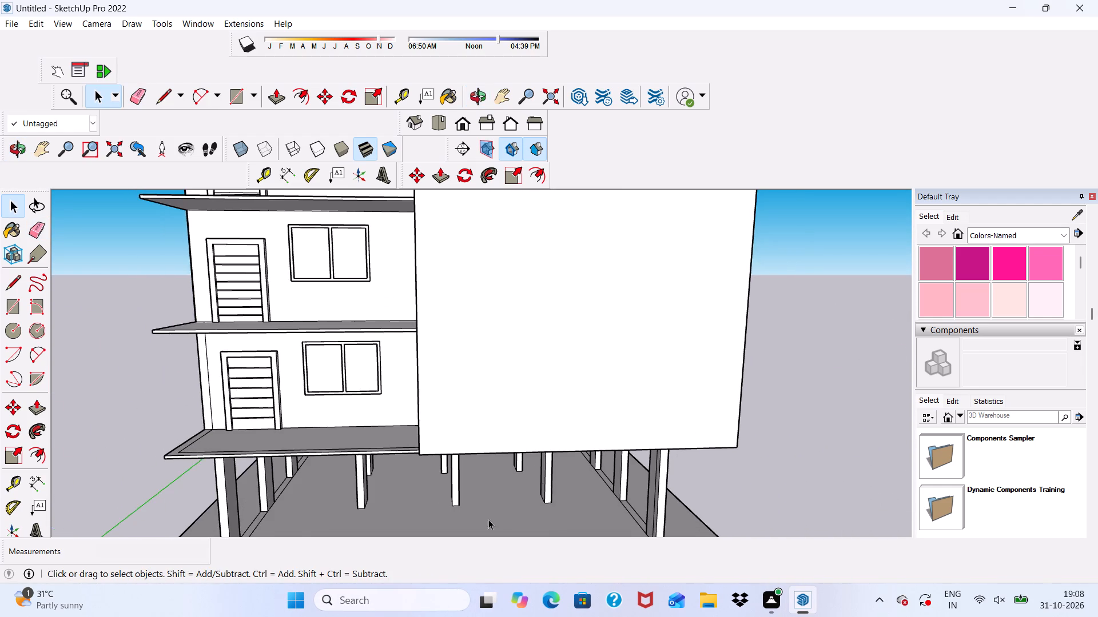
pyautogui.scroll(-7, 538, 538)
pyautogui.moveTo(604, 394); pyautogui.dragTo(353, 438, button='middle')
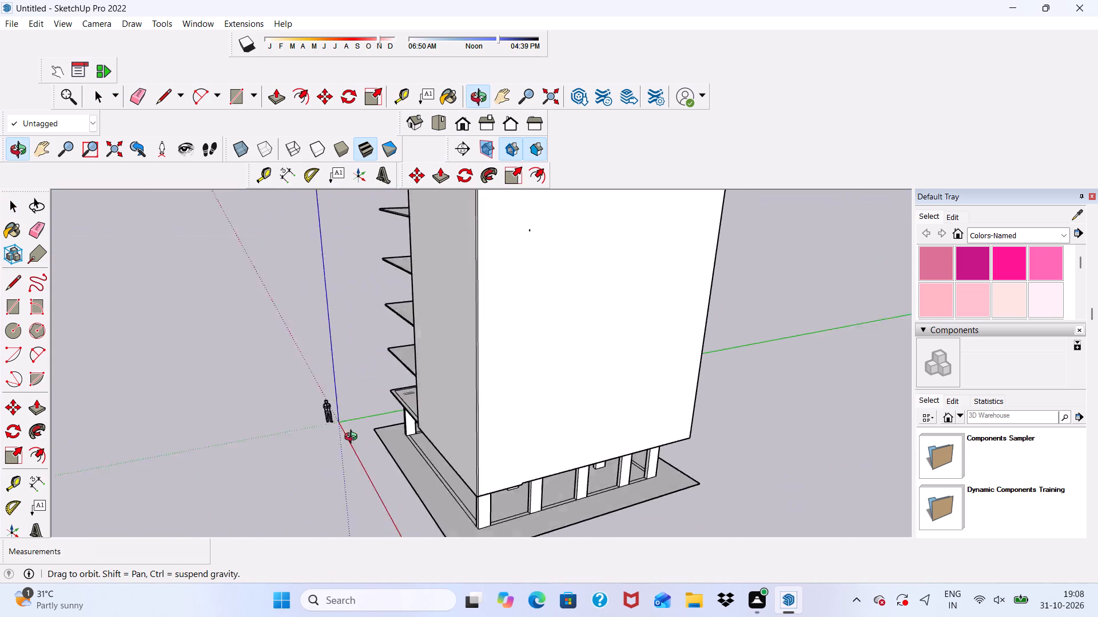
pyautogui.moveTo(353, 438); pyautogui.dragTo(611, 450, button='middle')
pyautogui.scroll(-5, 597, 376)
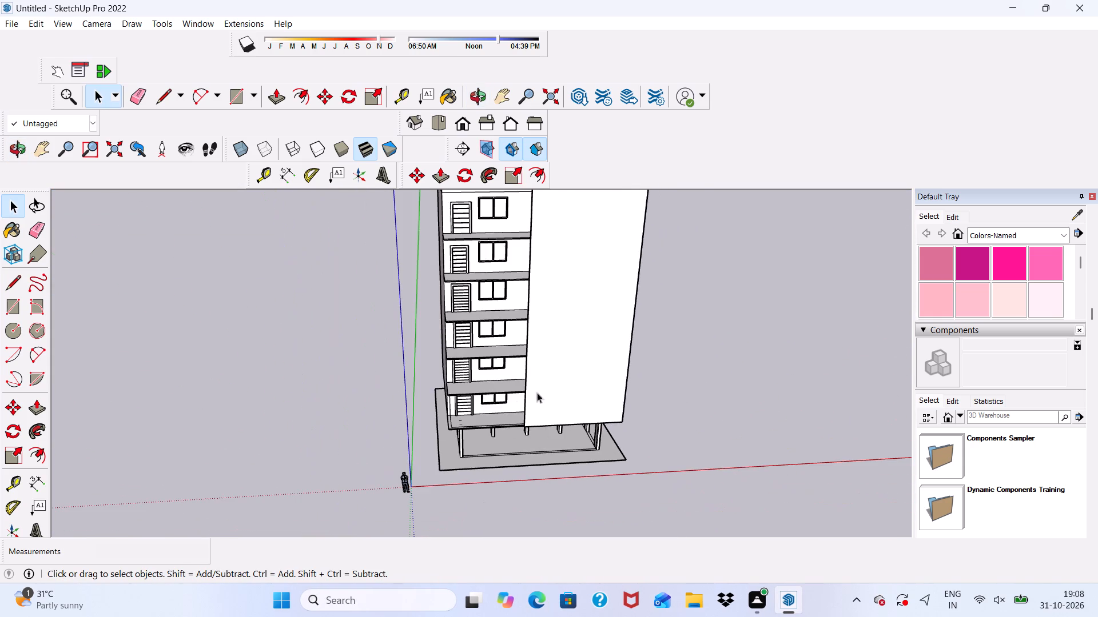
pyautogui.scroll(5, 550, 234)
pyautogui.scroll(-5, 551, 248)
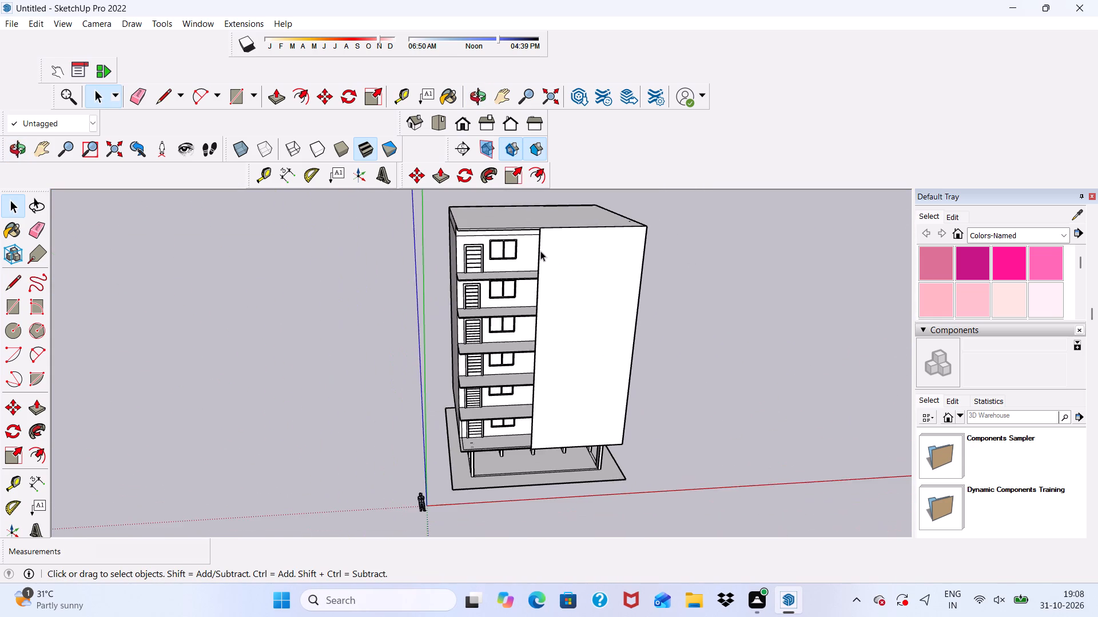
pyautogui.moveTo(540, 251); pyautogui.dragTo(495, 224, button='middle')
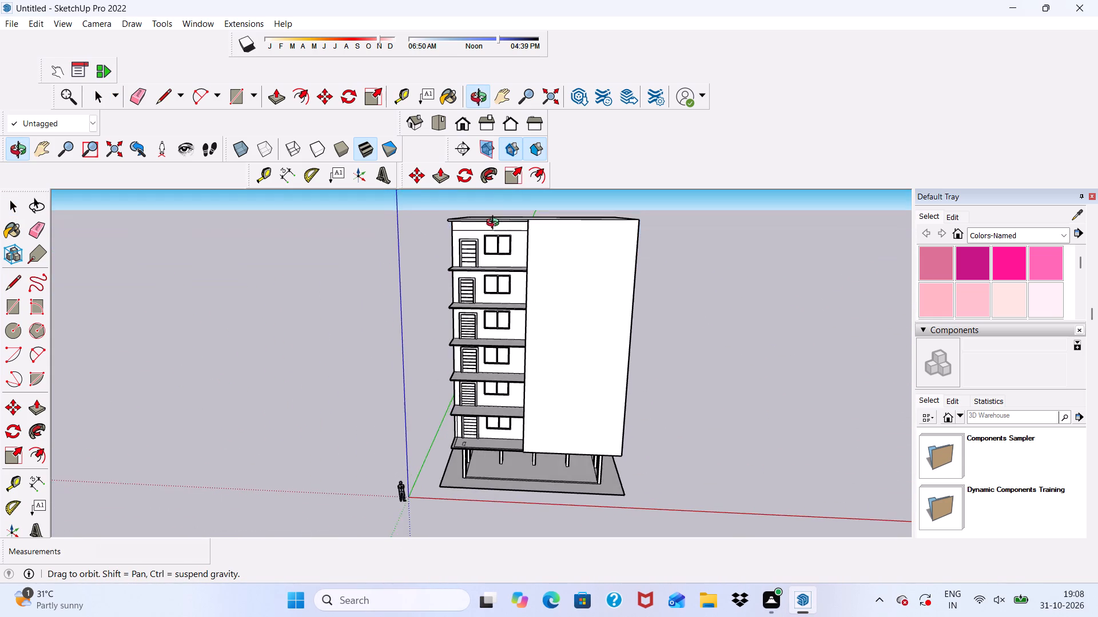
pyautogui.moveTo(495, 224); pyautogui.dragTo(503, 179, button='middle')
pyautogui.scroll(6, 516, 262)
pyautogui.scroll(-9, 510, 219)
pyautogui.moveTo(501, 283); pyautogui.dragTo(502, 114, button='middle')
pyautogui.scroll(6, 502, 114)
pyautogui.scroll(-3, 508, 253)
pyautogui.scroll(4, 526, 335)
pyautogui.scroll(-1, 521, 322)
pyautogui.moveTo(521, 322); pyautogui.dragTo(540, 379, button='middle')
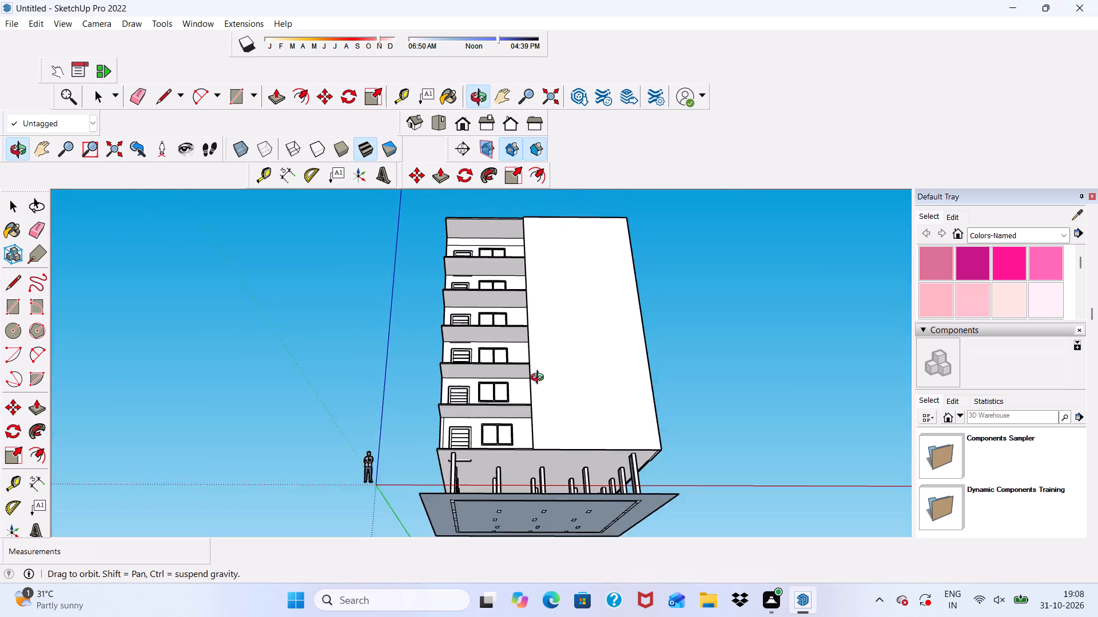
pyautogui.moveTo(540, 379); pyautogui.dragTo(474, 386, button='middle')
# Erase the edges of the stray thin strip under the lowest floor slab, beside the front corner column.
pyautogui.click(135, 94)
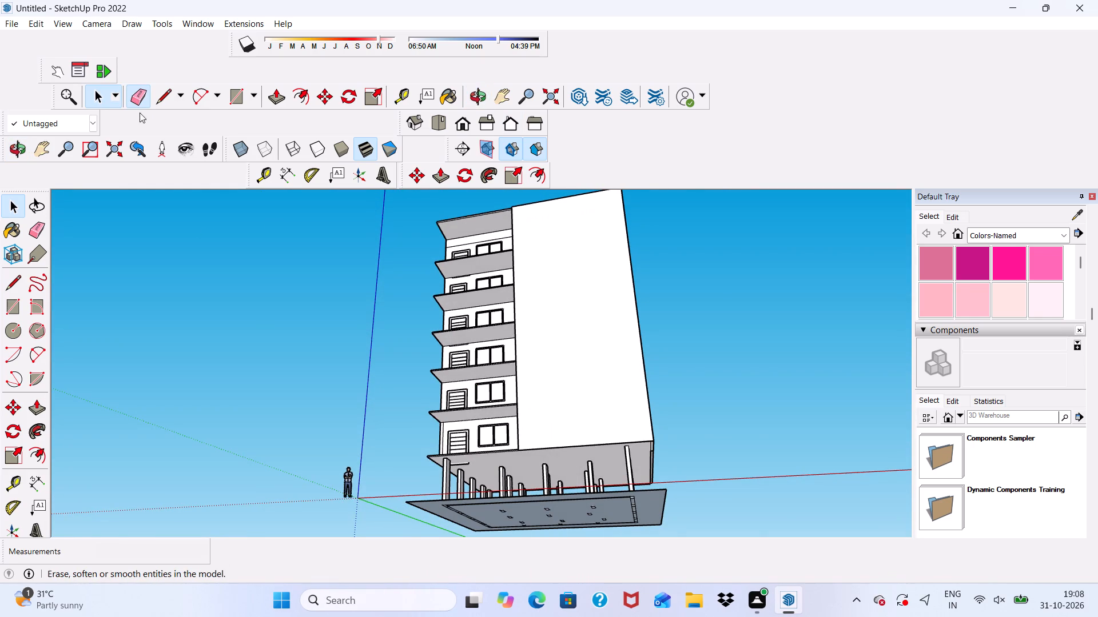
pyautogui.scroll(18, 342, 429)
pyautogui.click(496, 464)
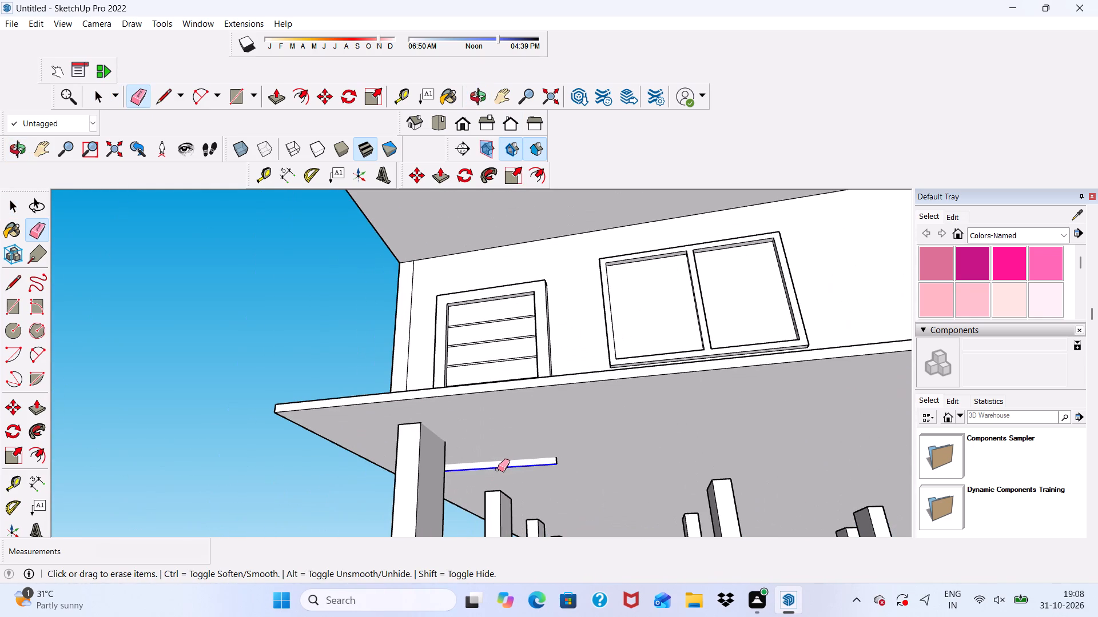
pyautogui.moveTo(558, 455); pyautogui.dragTo(547, 461)
pyautogui.moveTo(498, 474); pyautogui.dragTo(640, 459, button='middle')
pyautogui.scroll(5, 460, 475)
pyautogui.click(444, 443)
pyautogui.scroll(-11, 439, 433)
pyautogui.press('space')
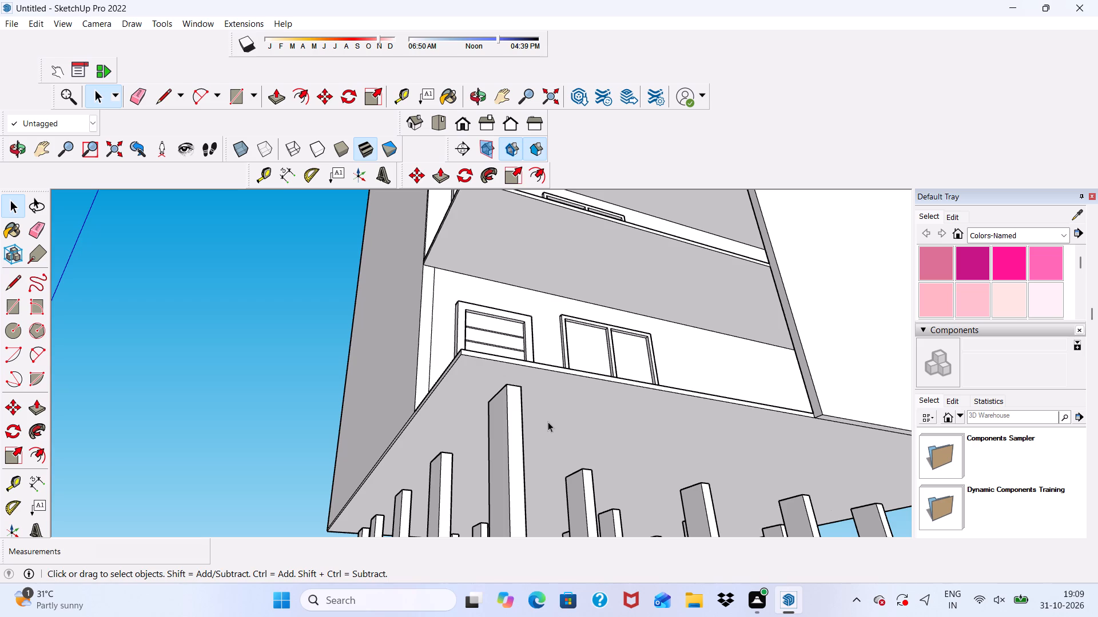
pyautogui.scroll(1, 548, 422)
pyautogui.press('space')
pyautogui.scroll(-7, 553, 415)
pyautogui.moveTo(583, 387); pyautogui.dragTo(583, 388, button='middle')
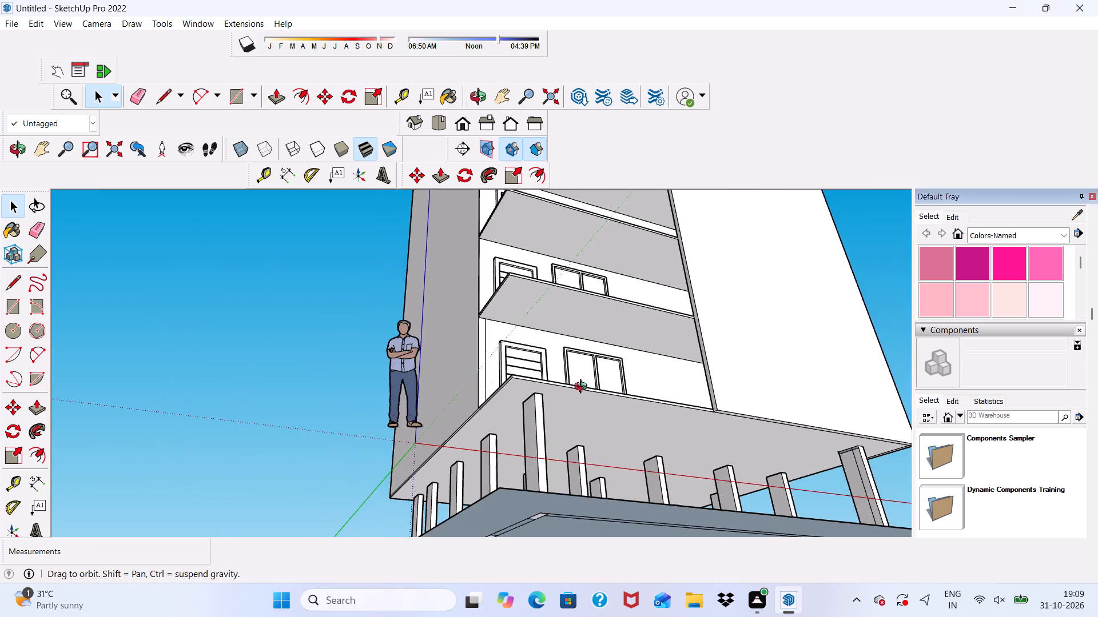
# Draw a rectangle about 20' 6" by 5" over the roof slab's front edge, from the blank wall's top corner to the slab's outer corner.
pyautogui.moveTo(583, 388); pyautogui.dragTo(492, 526, button='middle')
pyautogui.scroll(2, 508, 430)
pyautogui.scroll(-6, 526, 387)
pyautogui.scroll(4, 501, 183)
pyautogui.scroll(-7, 535, 346)
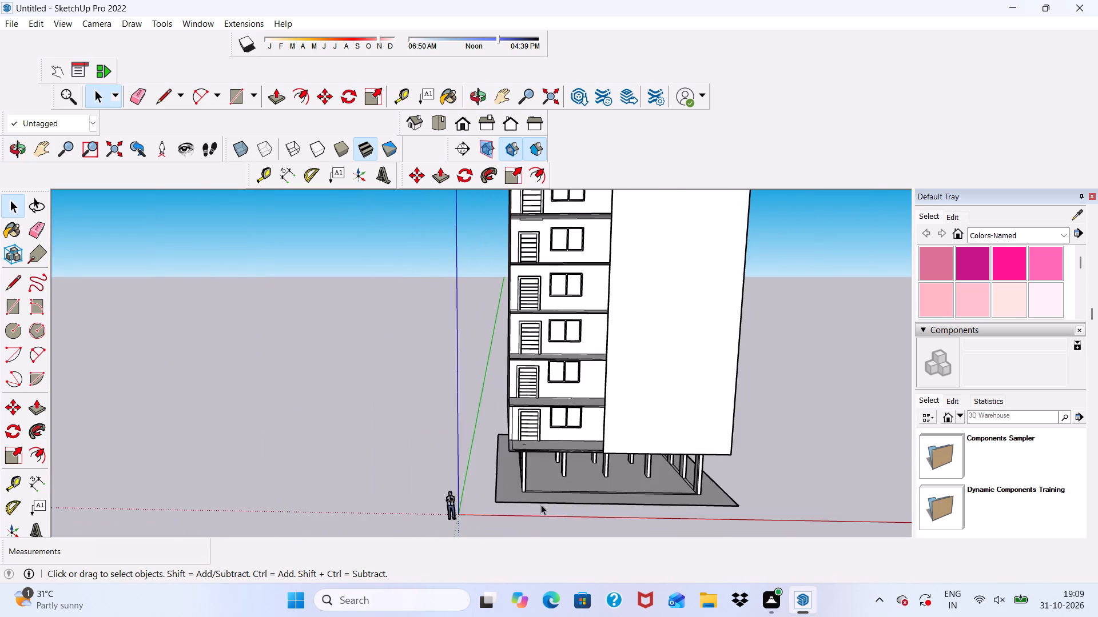
pyautogui.scroll(-3, 541, 504)
pyautogui.scroll(12, 576, 263)
pyautogui.moveTo(580, 306); pyautogui.dragTo(583, 273, button='middle')
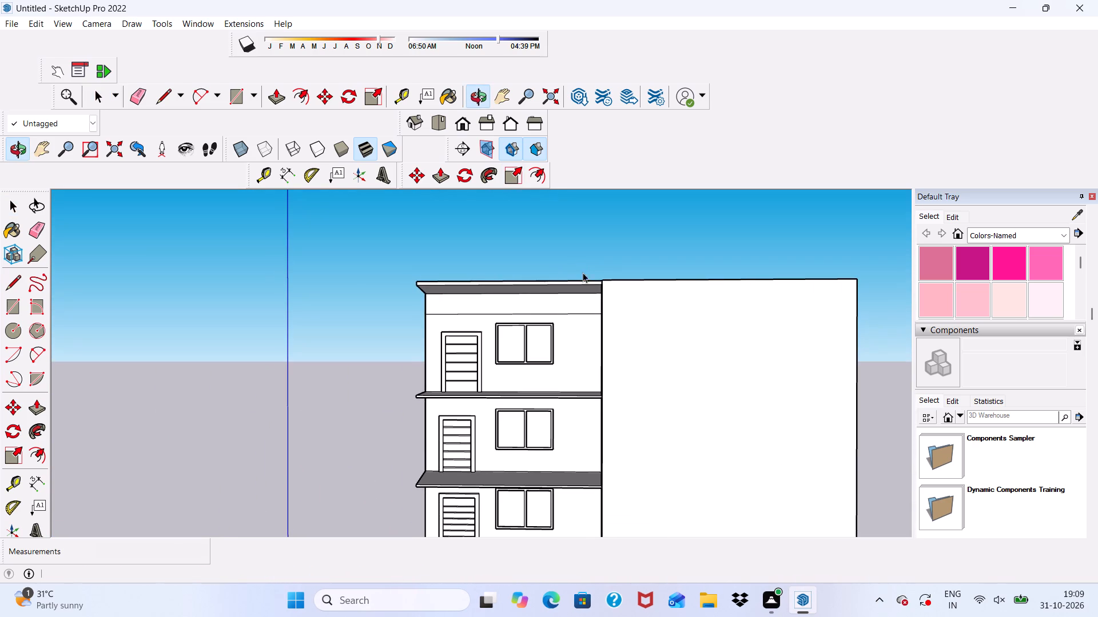
pyautogui.click(237, 97)
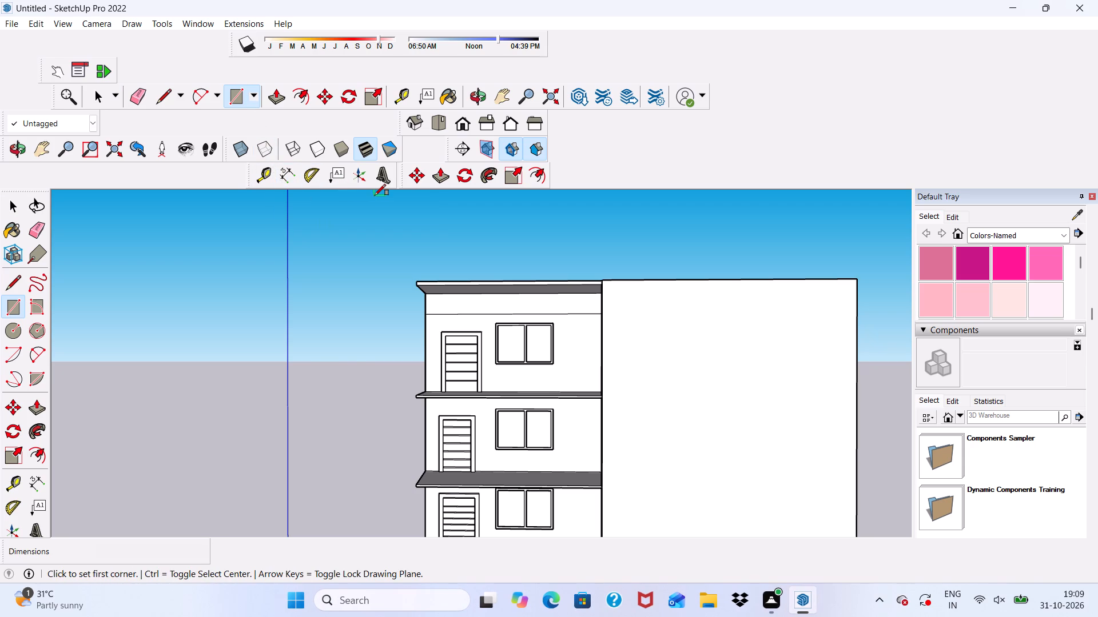
pyautogui.scroll(-2, 375, 193)
pyautogui.scroll(-1, 463, 194)
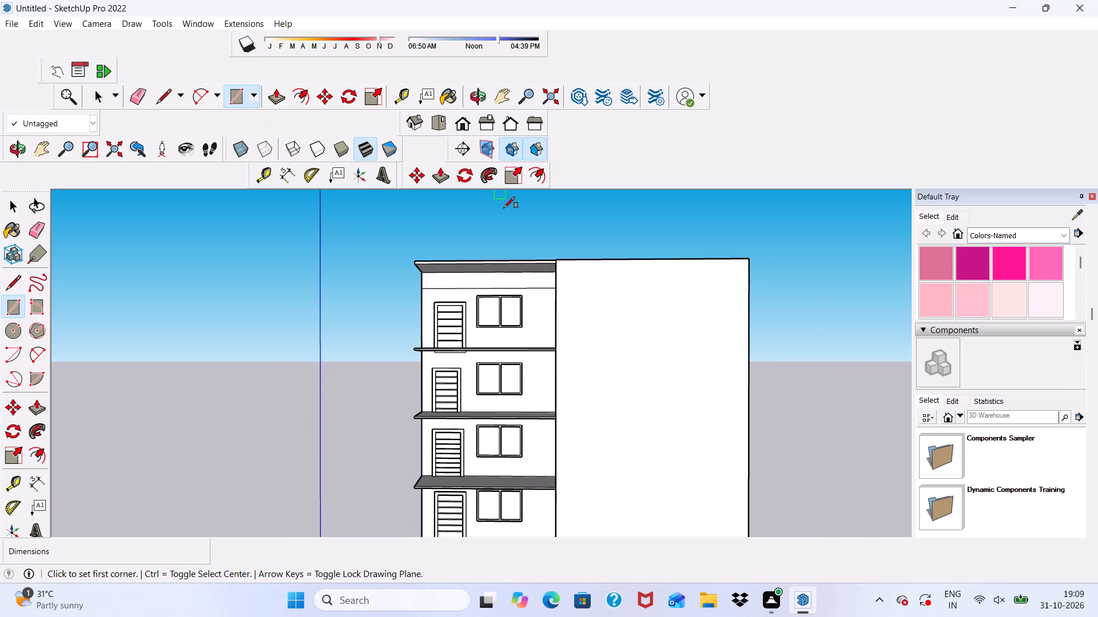
pyautogui.moveTo(520, 231); pyautogui.dragTo(626, 282, button='middle')
pyautogui.scroll(6, 667, 317)
pyautogui.scroll(8, 510, 258)
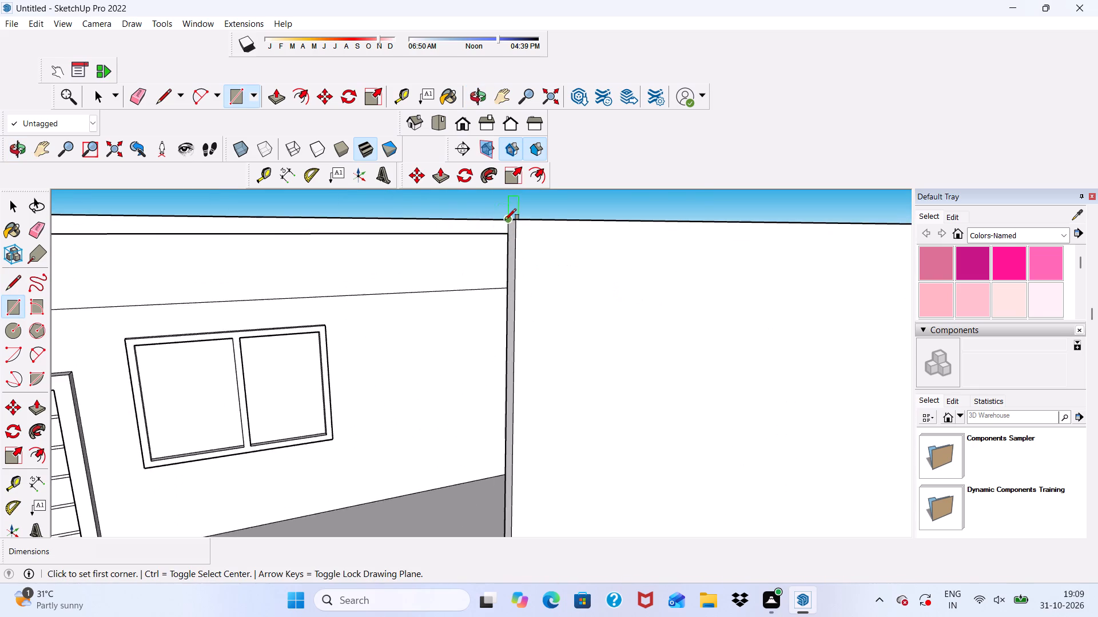
pyautogui.scroll(8, 505, 220)
pyautogui.click(511, 224)
pyautogui.scroll(-6, 513, 229)
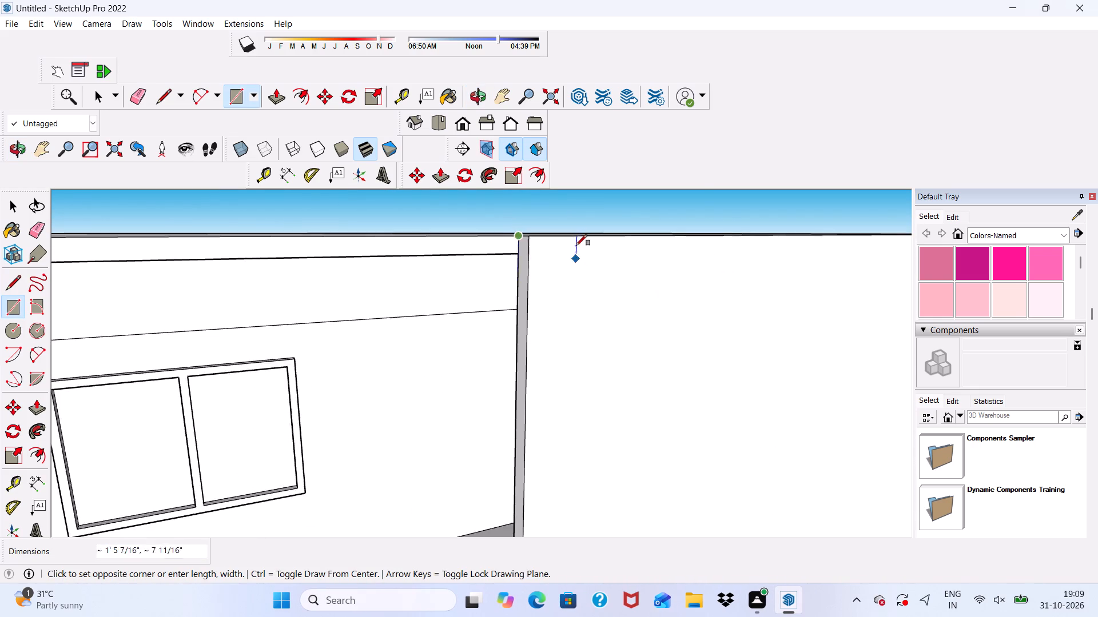
pyautogui.scroll(-13, 576, 246)
pyautogui.scroll(5, 401, 282)
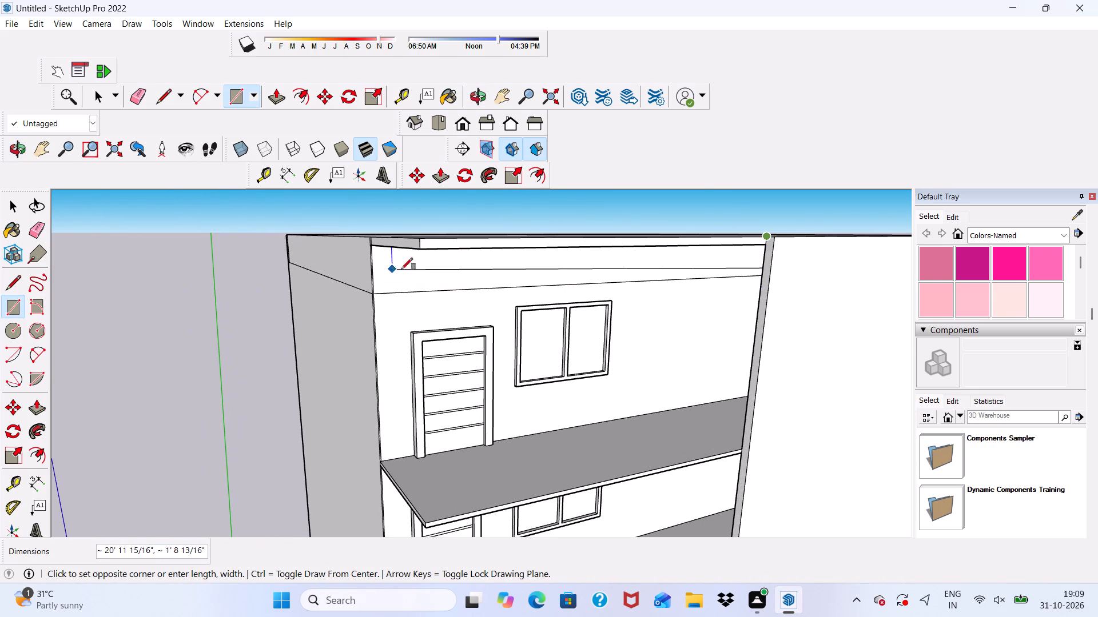
pyautogui.scroll(2, 421, 249)
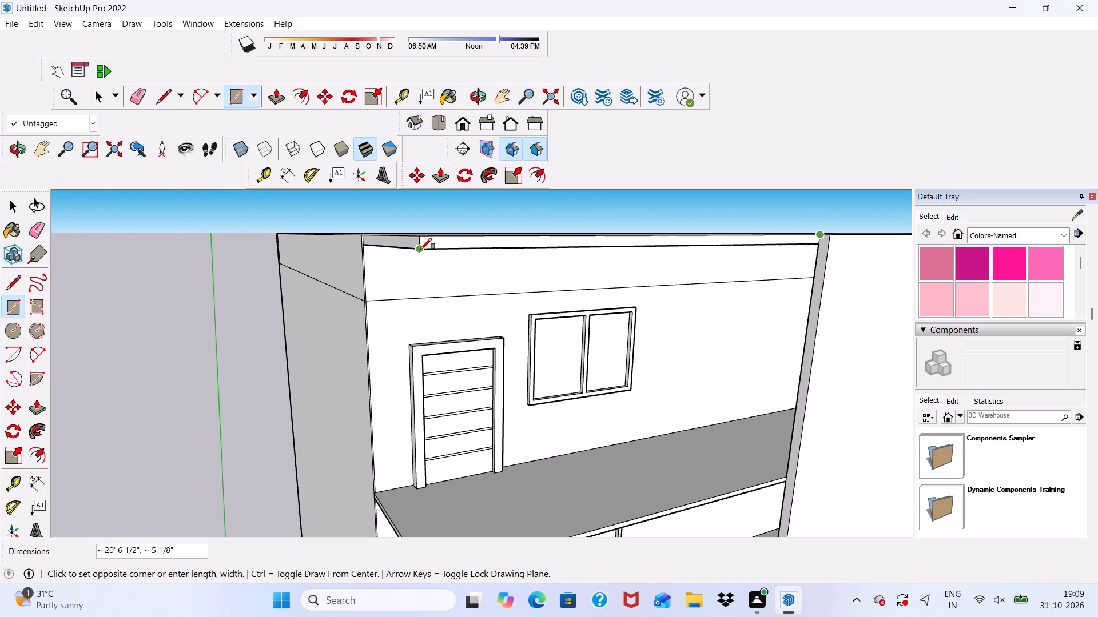
pyautogui.click(421, 249)
pyautogui.scroll(-4, 445, 262)
pyautogui.press('space')
# Push/Pull the rectangle on the roof slab's front edge outward by 1'.
pyautogui.scroll(5, 455, 256)
pyautogui.click(444, 249)
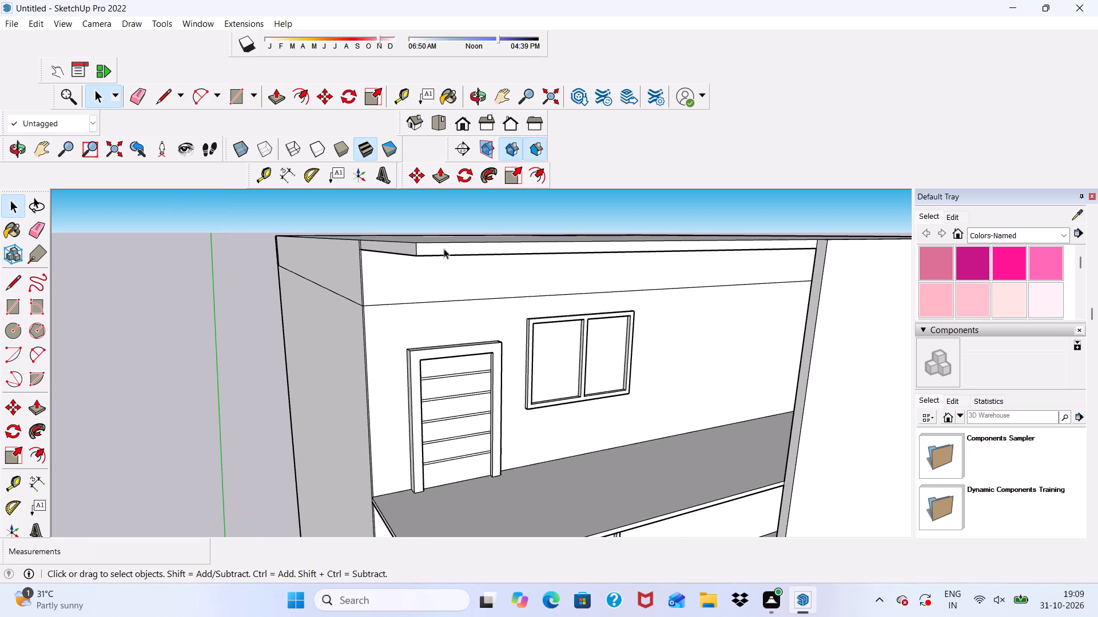
pyautogui.click(442, 172)
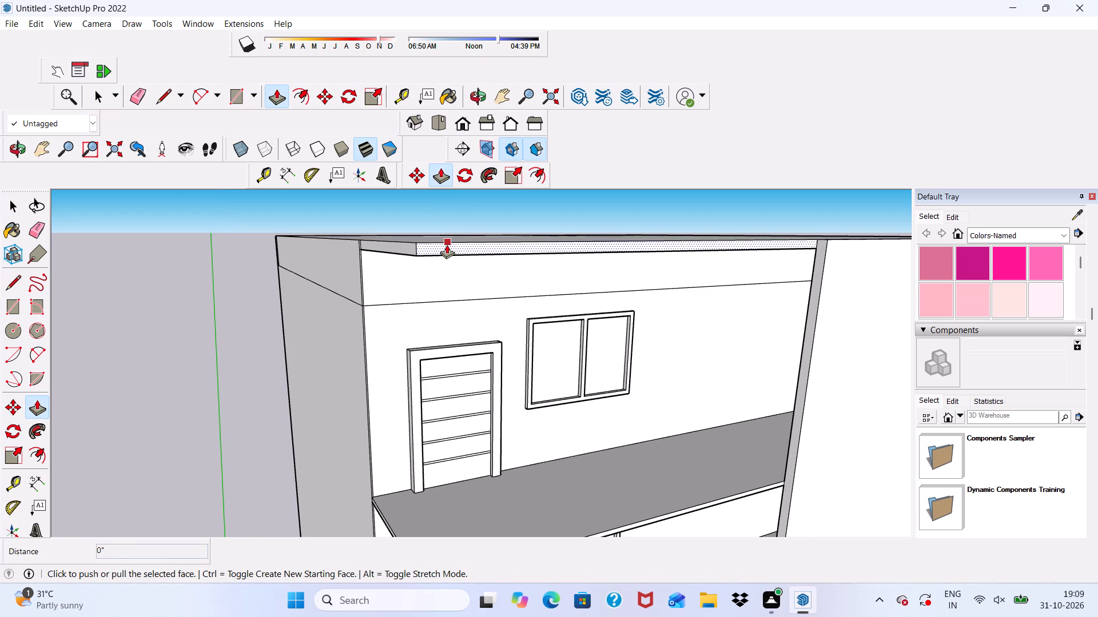
pyautogui.click(447, 245)
pyautogui.scroll(-4, 428, 238)
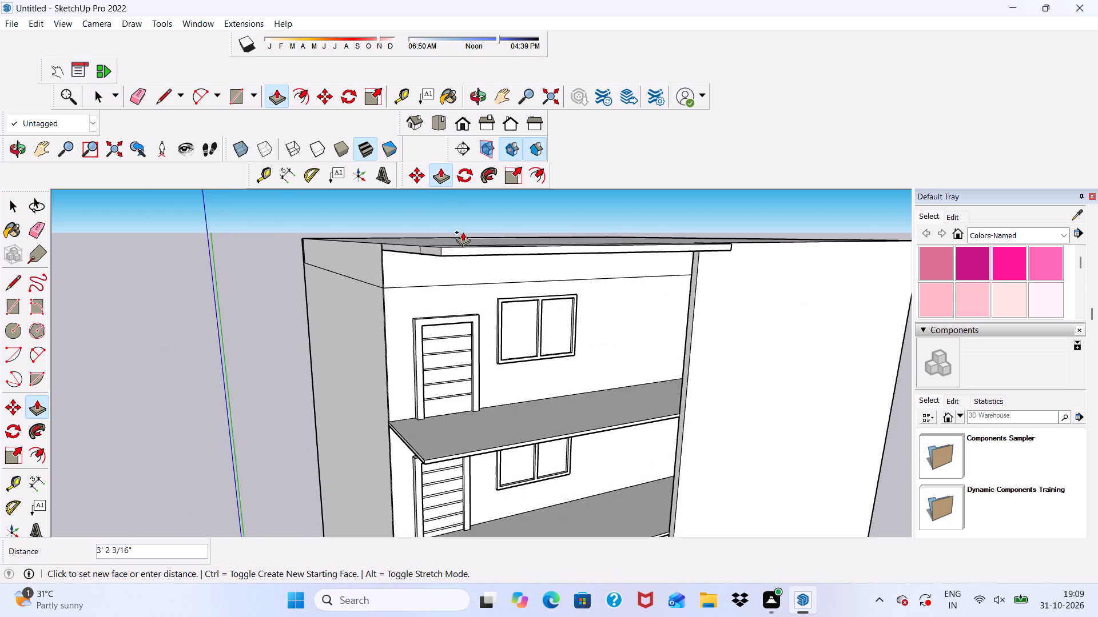
pyautogui.scroll(-2, 467, 238)
pyautogui.scroll(4, 476, 263)
pyautogui.scroll(2, 425, 235)
pyautogui.scroll(-3, 435, 218)
pyautogui.moveTo(463, 228); pyautogui.dragTo(550, 300, button='middle')
pyautogui.press('3')
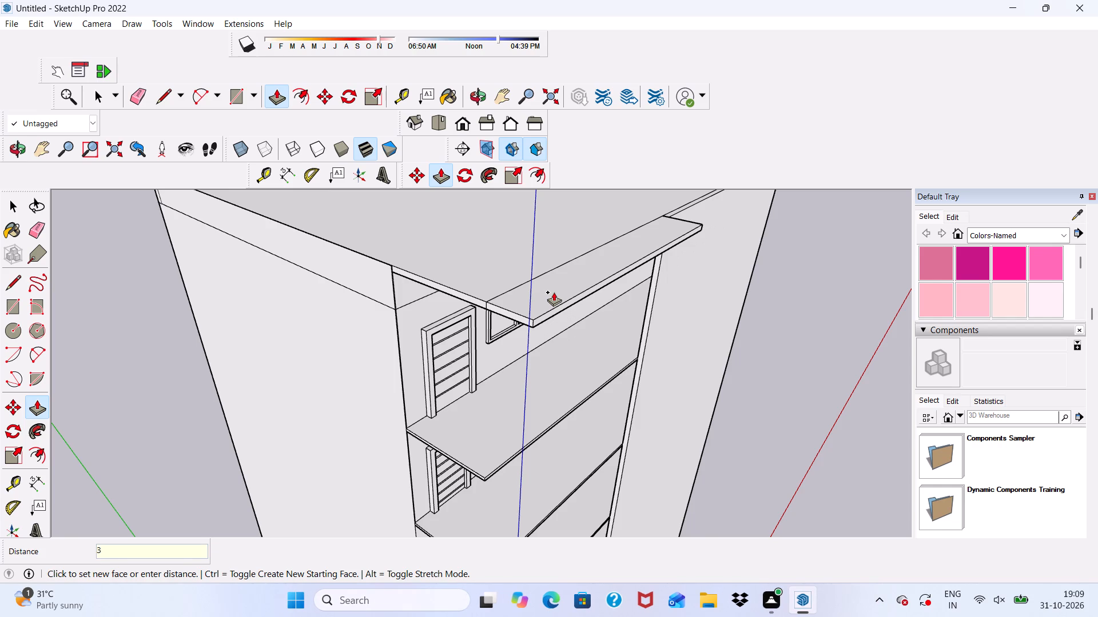
pyautogui.press('BackSpace')
pyautogui.write("1'")
pyautogui.press('Return')
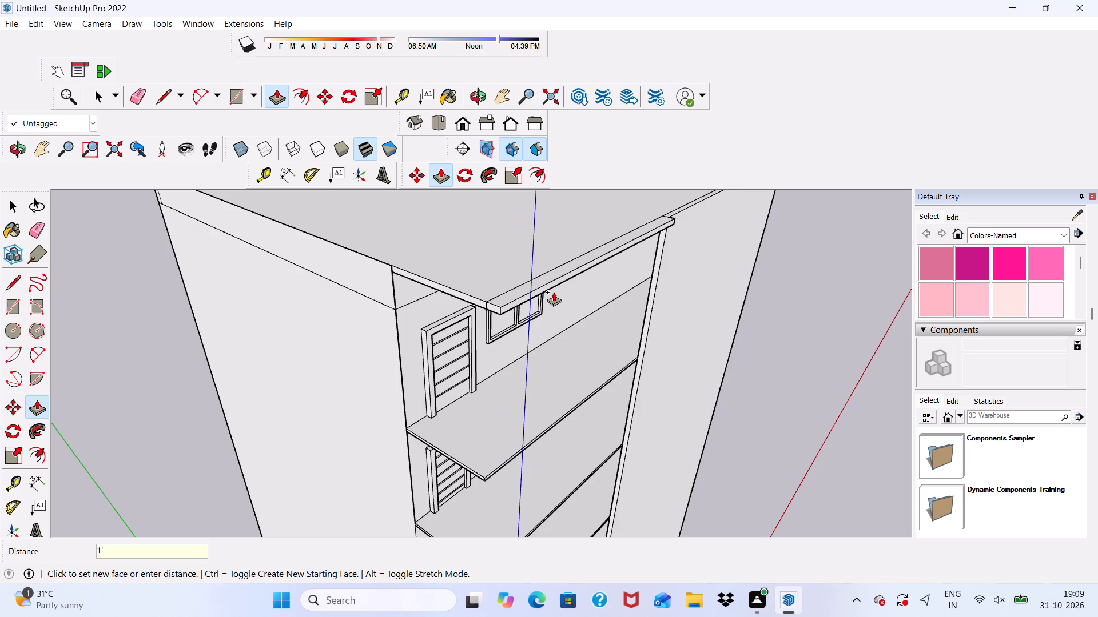
# Push/Pull the front face of the roof-edge strip further outward by about 1' 3".
pyautogui.scroll(-2, 543, 282)
pyautogui.moveTo(600, 376); pyautogui.dragTo(453, 218, button='middle')
pyautogui.scroll(-9, 453, 218)
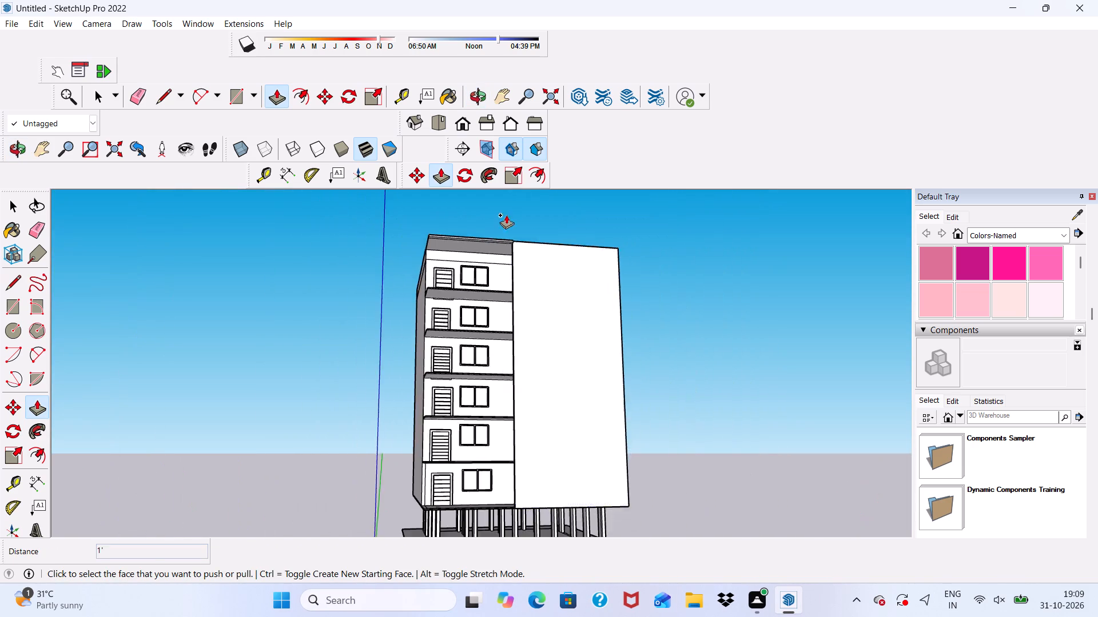
pyautogui.scroll(19, 502, 203)
pyautogui.moveTo(516, 253); pyautogui.dragTo(351, 368, button='middle')
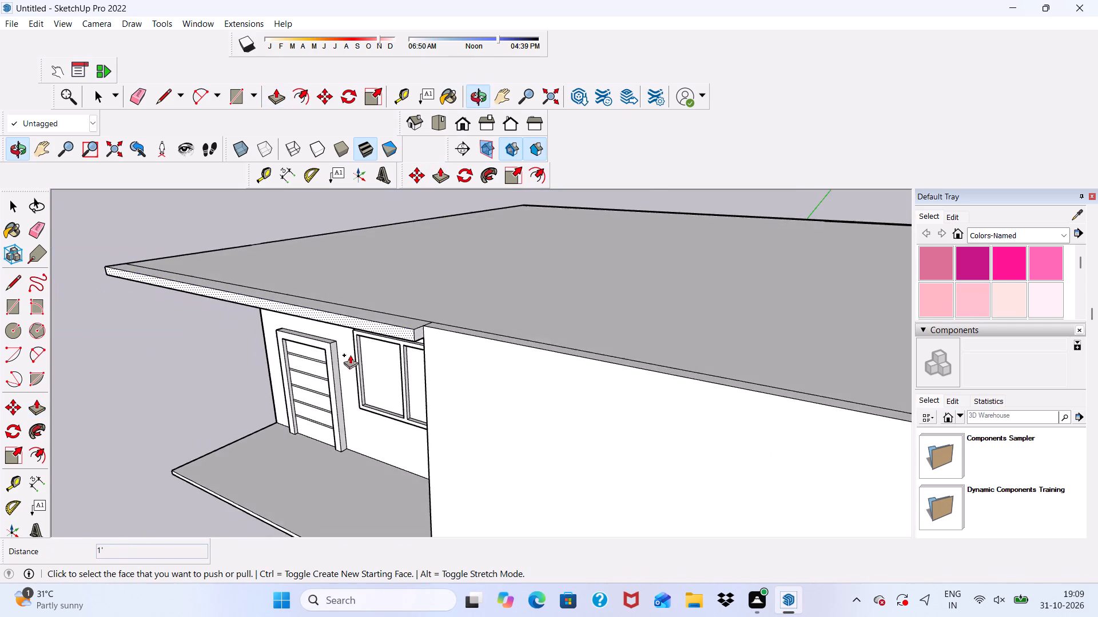
pyautogui.scroll(4, 360, 350)
pyautogui.click(457, 315)
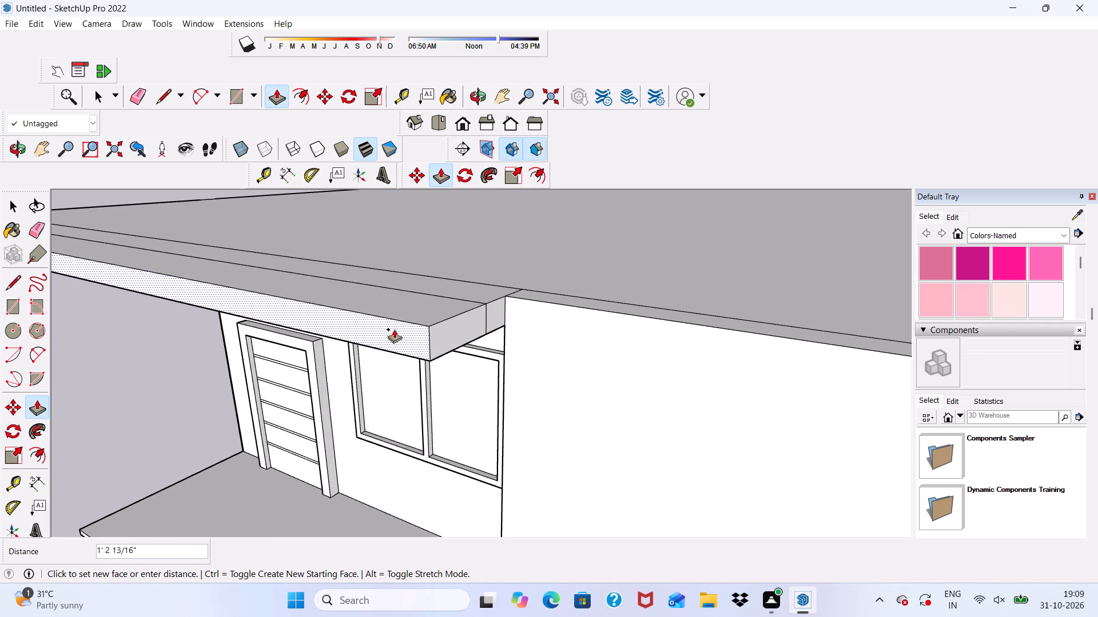
pyautogui.click(394, 329)
# Erase the seam lines between the two extrusions on the roof-edge strip's top, end face and underside.
pyautogui.scroll(-4, 416, 322)
pyautogui.press('space')
pyautogui.click(135, 93)
pyautogui.scroll(1, 221, 197)
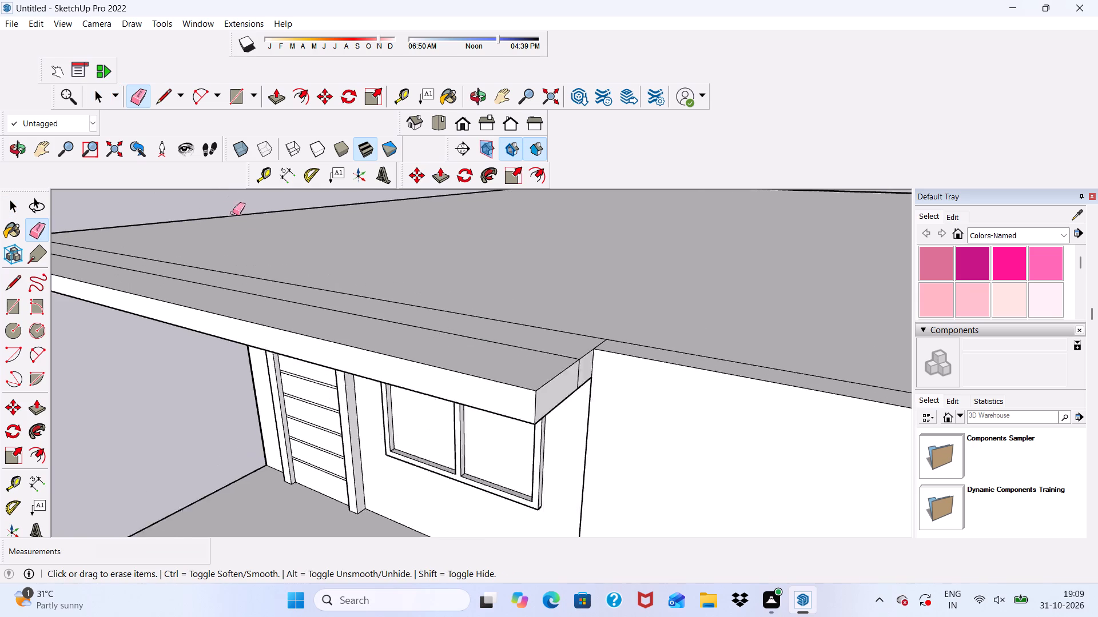
pyautogui.scroll(1, 233, 213)
pyautogui.click(303, 324)
pyautogui.scroll(-6, 304, 288)
pyautogui.scroll(5, 446, 374)
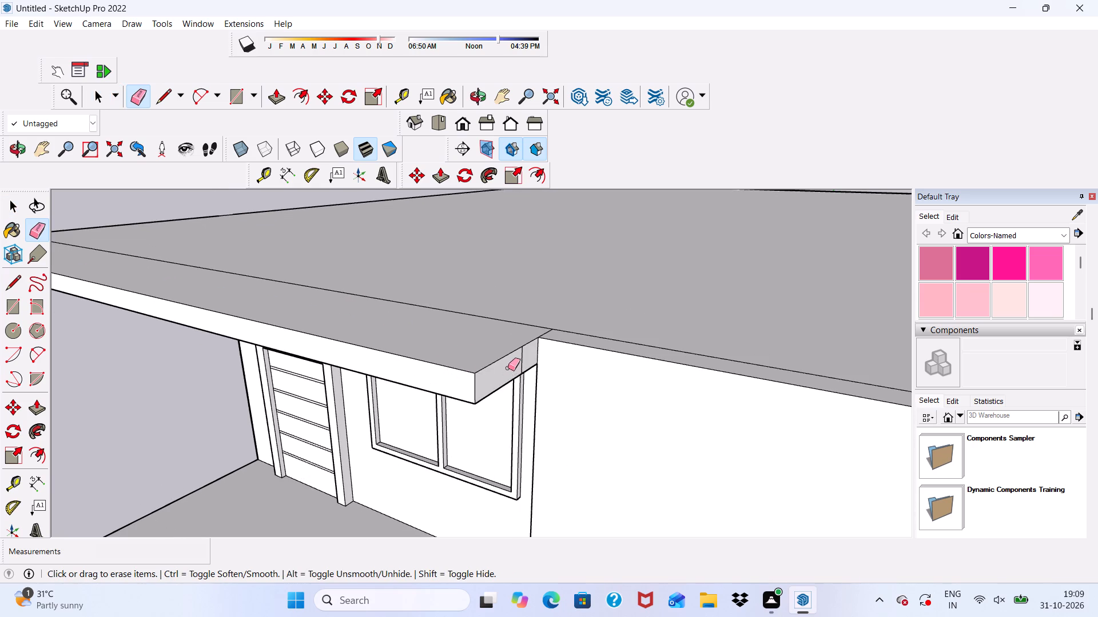
pyautogui.moveTo(509, 367); pyautogui.dragTo(535, 350)
pyautogui.scroll(-3, 507, 346)
pyautogui.moveTo(483, 378); pyautogui.dragTo(618, 215, button='middle')
pyautogui.scroll(2, 463, 395)
pyautogui.moveTo(456, 369); pyautogui.dragTo(459, 377)
pyautogui.scroll(-6, 474, 334)
pyautogui.press('space')
# Push/Pull the roof-edge strip's end face 7 1/2" across the front of the blank wall.
pyautogui.moveTo(555, 350); pyautogui.dragTo(342, 431, button='middle')
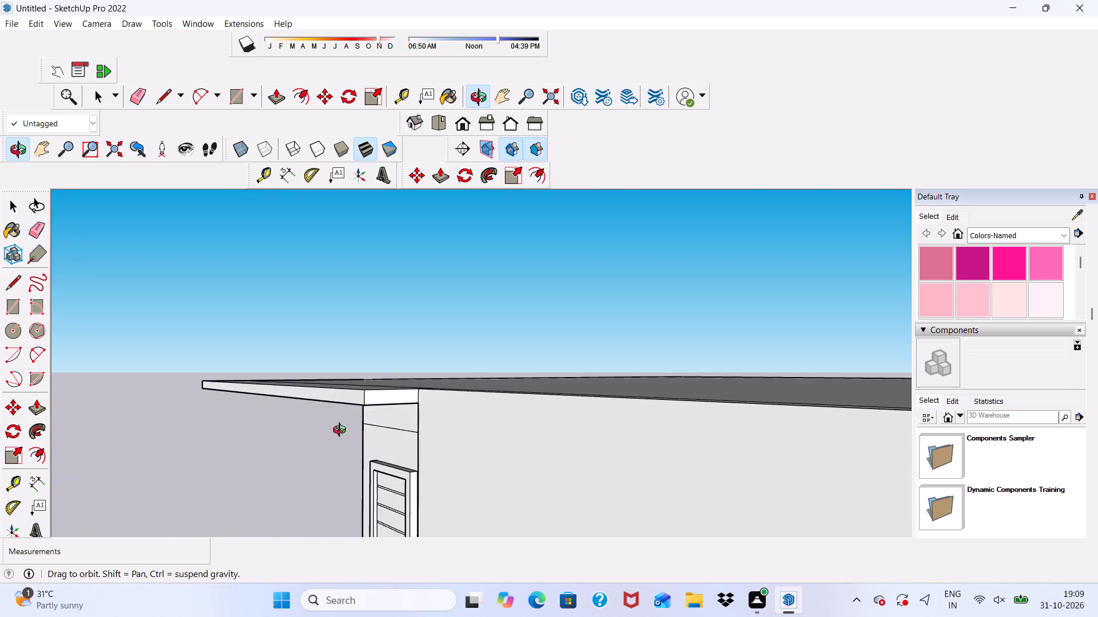
pyautogui.moveTo(342, 431); pyautogui.dragTo(341, 432, button='middle')
pyautogui.scroll(4, 347, 418)
pyautogui.click(515, 291)
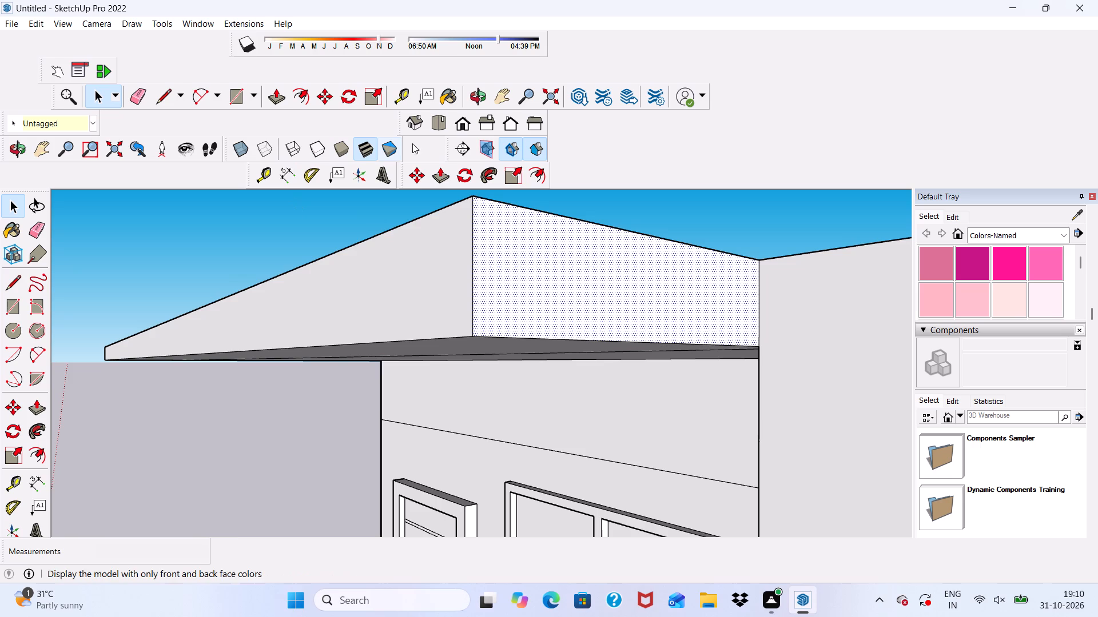
pyautogui.click(437, 179)
pyautogui.scroll(-4, 481, 245)
pyautogui.click(529, 288)
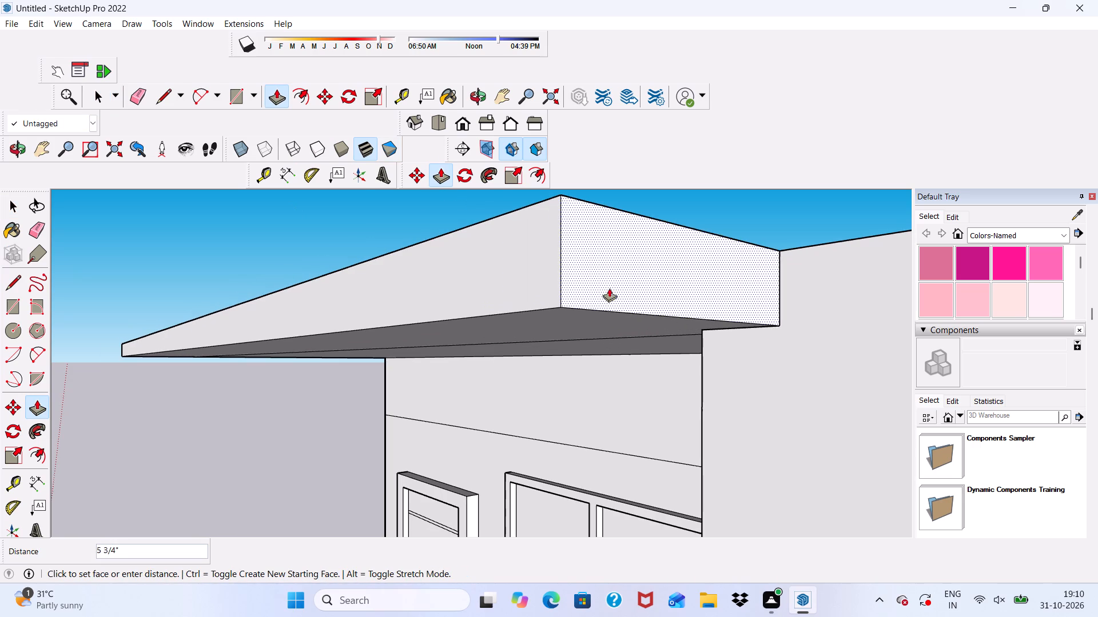
pyautogui.click(638, 283)
# Extend the strip's end face further across the blank wall by about 1' 7" with Push/Pull.
pyautogui.scroll(-6, 616, 257)
pyautogui.moveTo(602, 280); pyautogui.dragTo(801, 234, button='middle')
pyautogui.scroll(1, 801, 234)
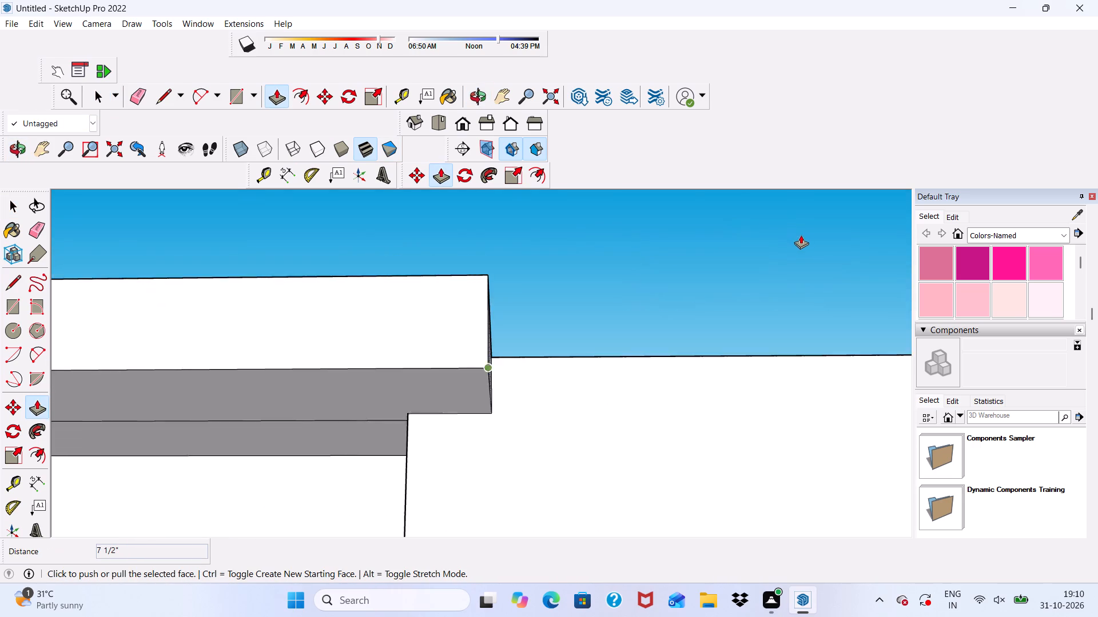
pyautogui.scroll(-12, 761, 248)
pyautogui.moveTo(726, 299); pyautogui.dragTo(725, 290, button='middle')
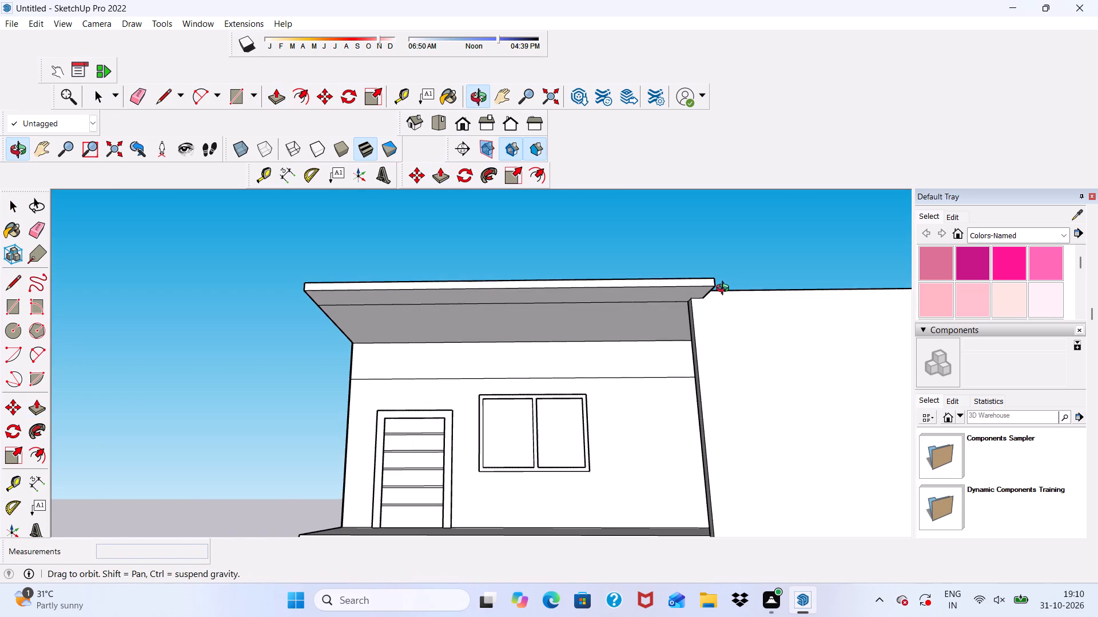
pyautogui.moveTo(725, 290); pyautogui.dragTo(721, 225, button='middle')
pyautogui.scroll(1, 708, 229)
pyautogui.scroll(-4, 706, 233)
pyautogui.moveTo(706, 332); pyautogui.dragTo(482, 489, button='middle')
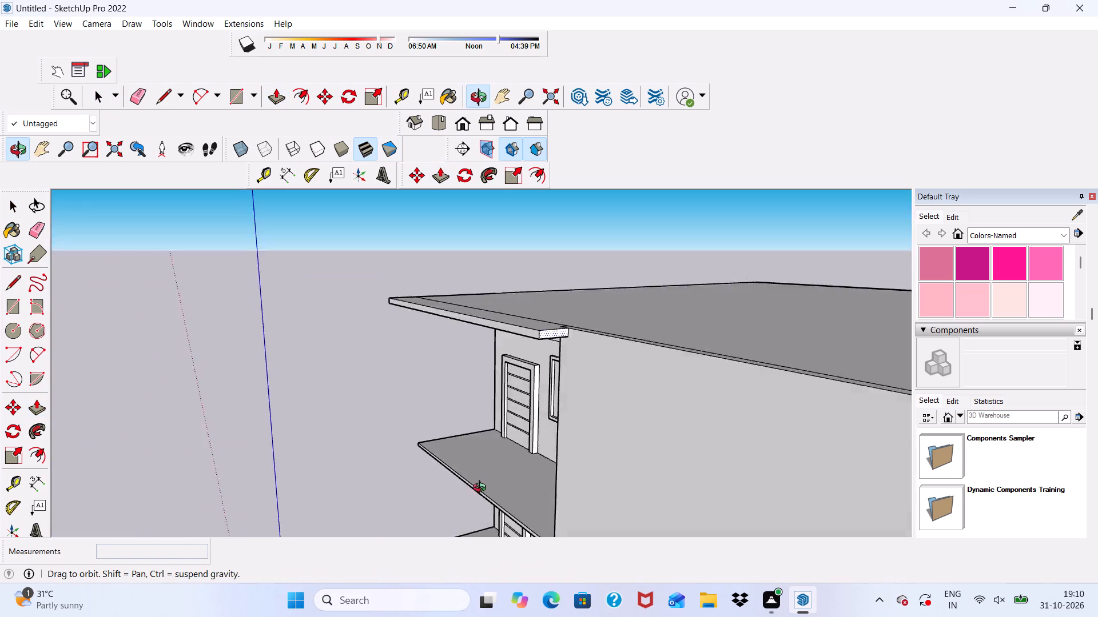
pyautogui.moveTo(482, 489); pyautogui.dragTo(483, 479, button='middle')
pyautogui.scroll(6, 580, 308)
pyautogui.click(543, 323)
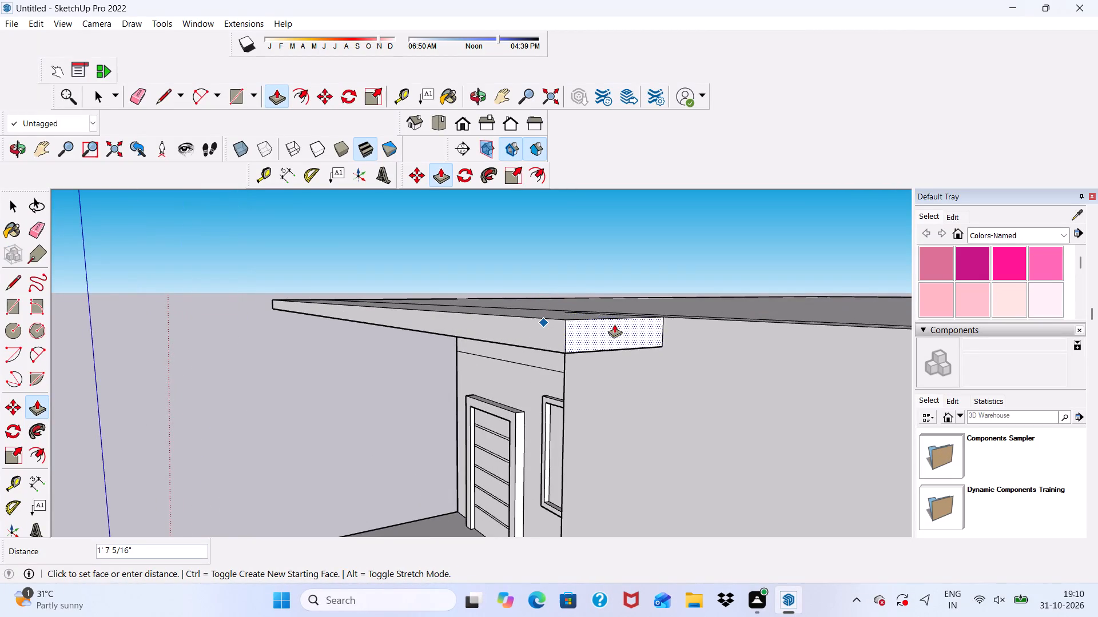
pyautogui.click(620, 321)
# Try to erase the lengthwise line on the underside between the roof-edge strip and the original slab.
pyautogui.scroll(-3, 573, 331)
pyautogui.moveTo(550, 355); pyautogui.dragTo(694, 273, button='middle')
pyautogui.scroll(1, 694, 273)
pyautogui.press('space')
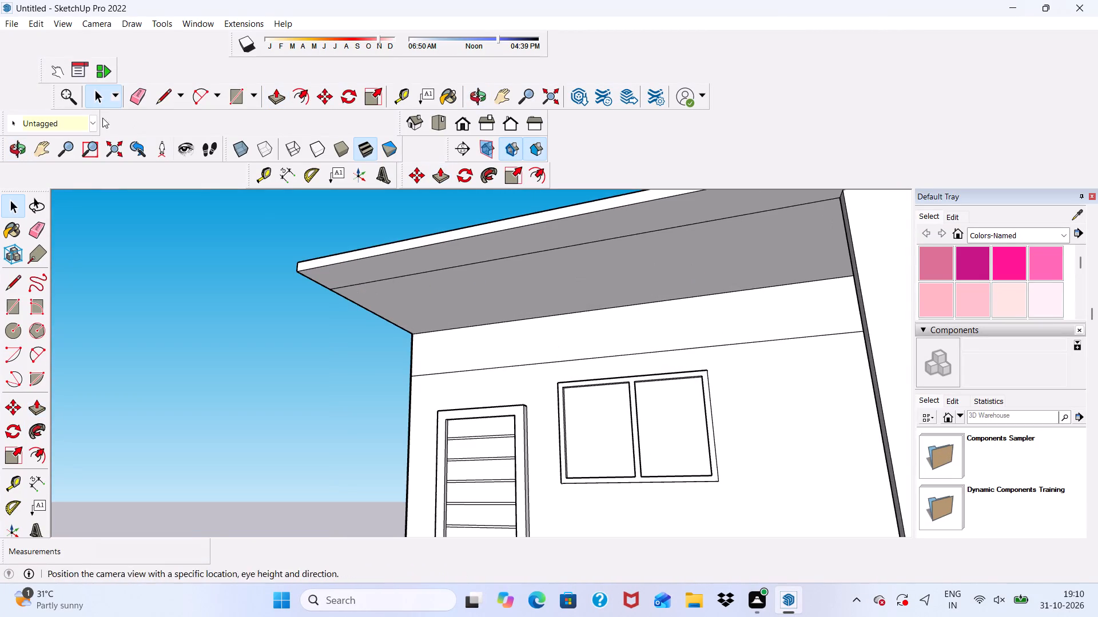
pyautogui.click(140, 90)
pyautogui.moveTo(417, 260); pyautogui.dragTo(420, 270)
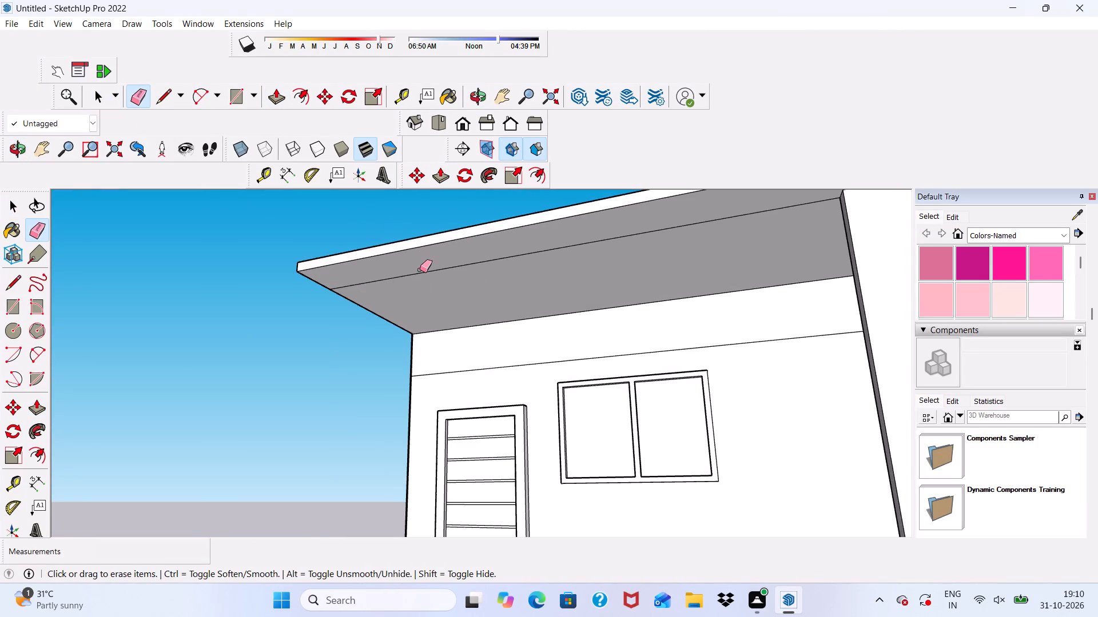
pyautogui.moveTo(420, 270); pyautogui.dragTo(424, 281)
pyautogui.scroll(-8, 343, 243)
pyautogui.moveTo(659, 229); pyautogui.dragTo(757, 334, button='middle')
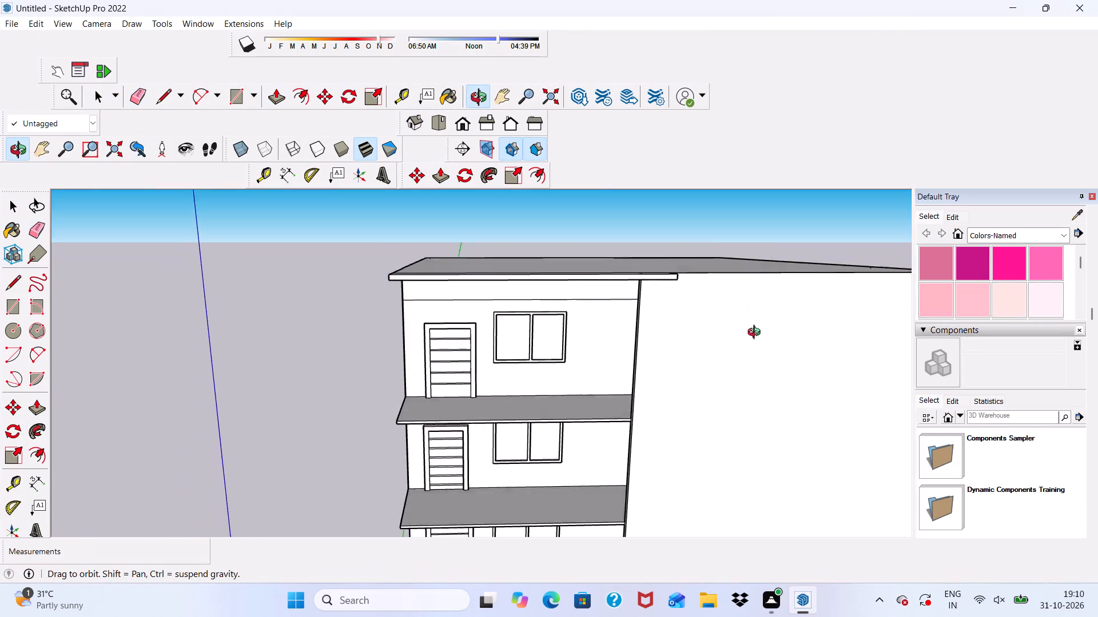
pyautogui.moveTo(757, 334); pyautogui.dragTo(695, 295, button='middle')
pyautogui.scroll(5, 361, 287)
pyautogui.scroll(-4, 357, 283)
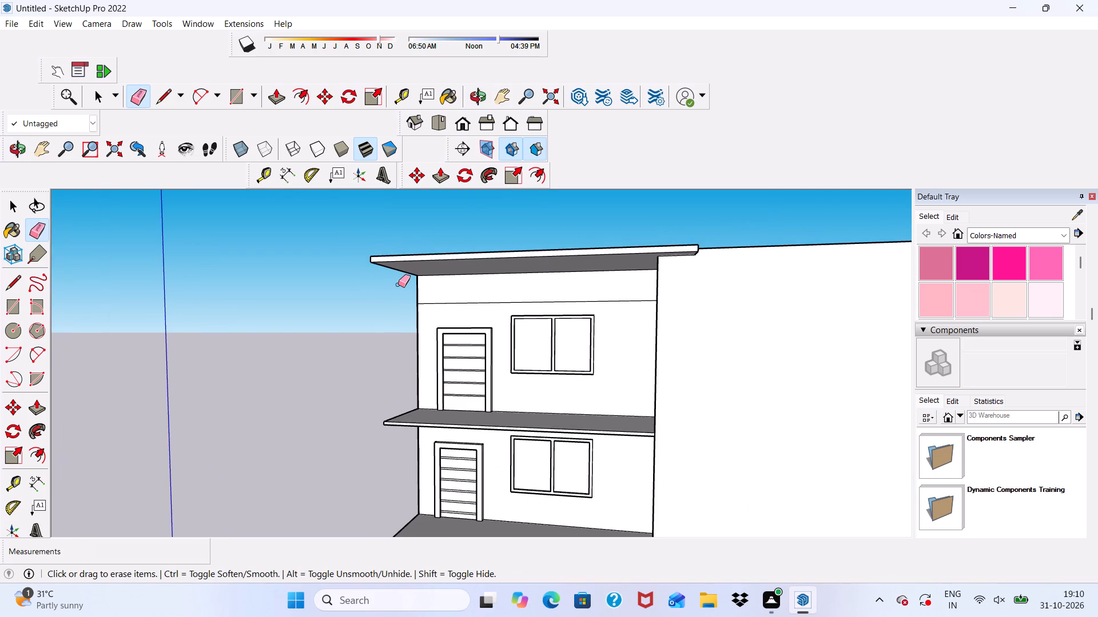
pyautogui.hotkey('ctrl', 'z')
# Push/Pull the underside of the roof-edge strip down by 1' 2 1/2" to form a deeper fascia.
pyautogui.moveTo(398, 275); pyautogui.dragTo(414, 192, button='middle')
pyautogui.press('space')
pyautogui.scroll(4, 414, 192)
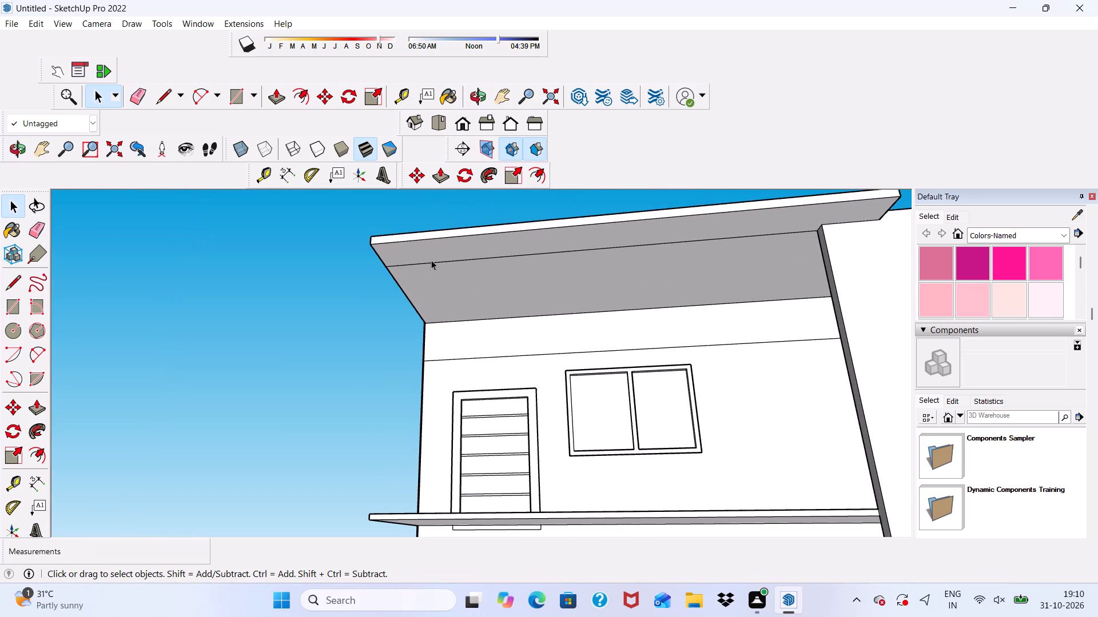
pyautogui.click(431, 258)
pyautogui.click(439, 165)
pyautogui.click(504, 238)
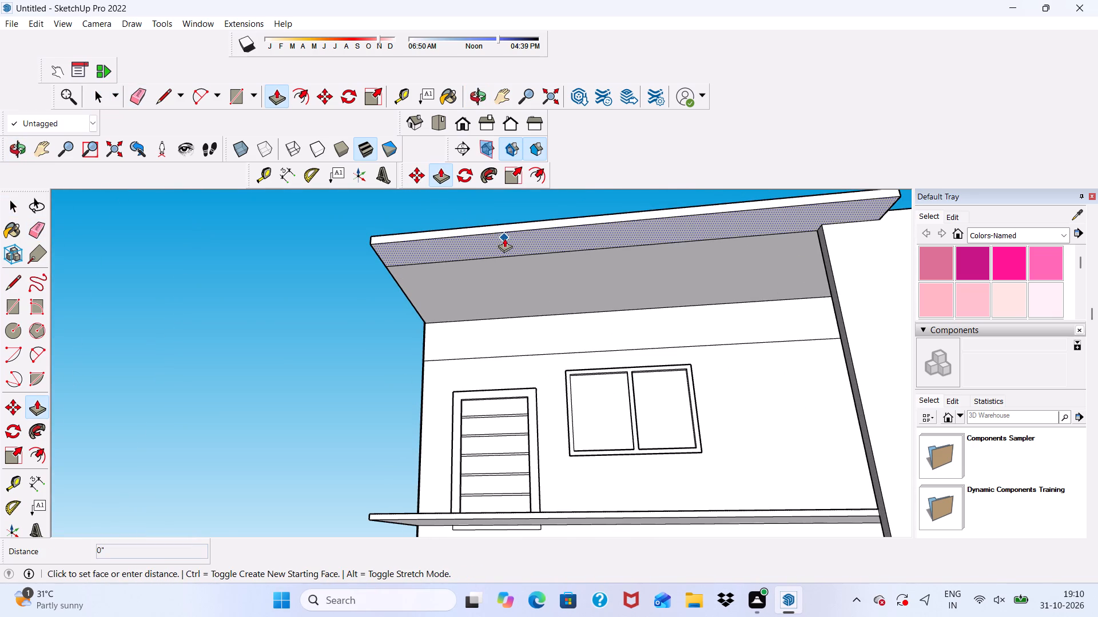
pyautogui.click(538, 259)
# Examine the deepened roof fascia and its overhang beside the blank front wall.
pyautogui.scroll(-4, 477, 209)
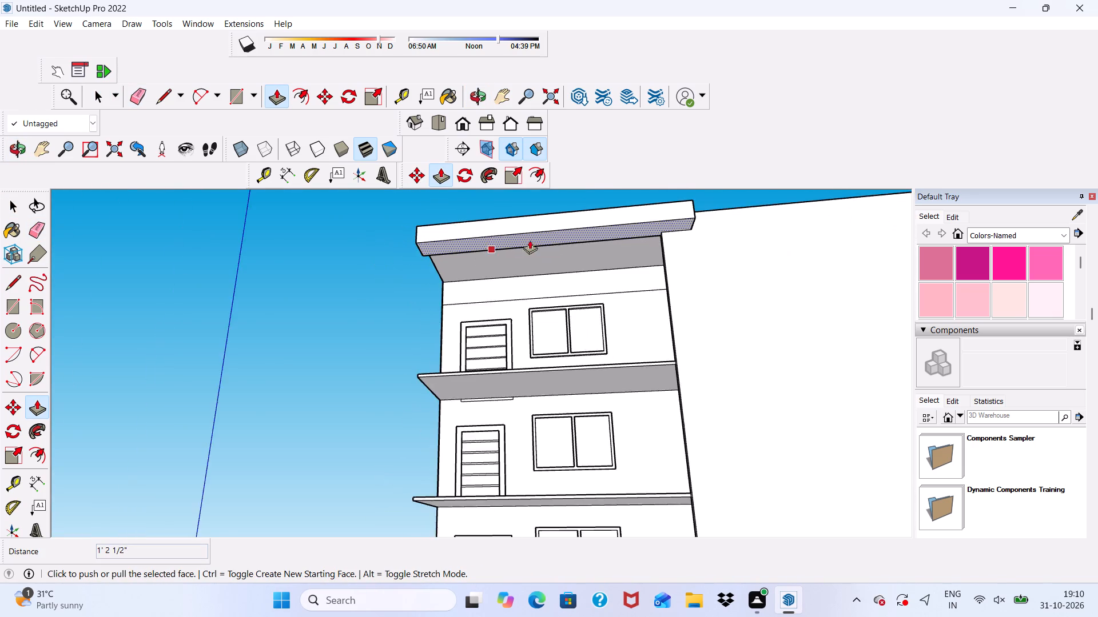
pyautogui.scroll(-6, 530, 240)
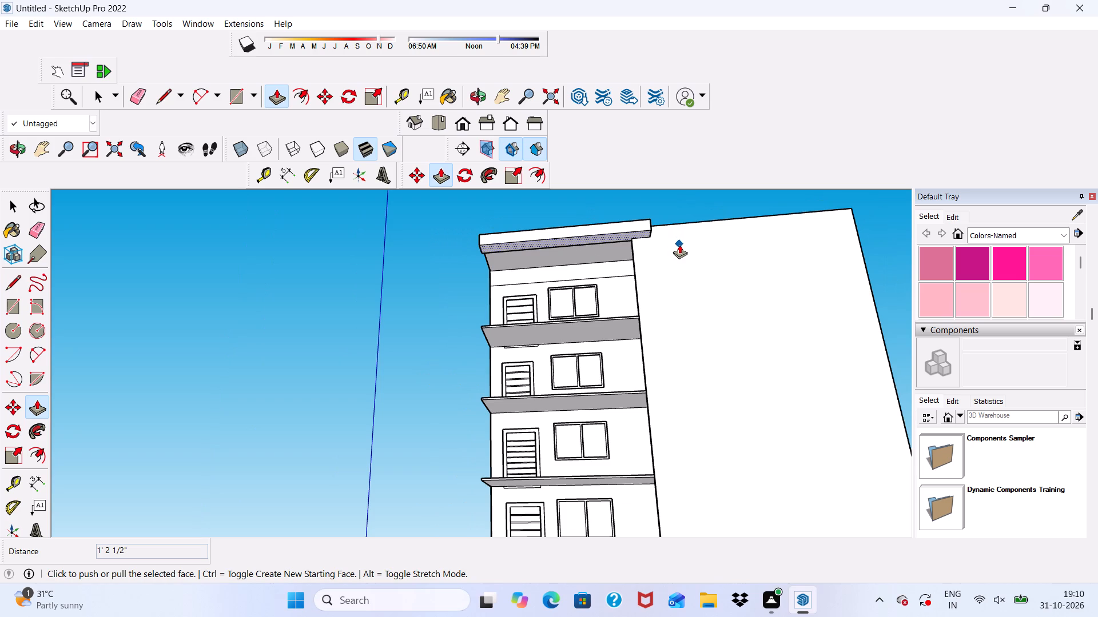
pyautogui.scroll(-1, 679, 245)
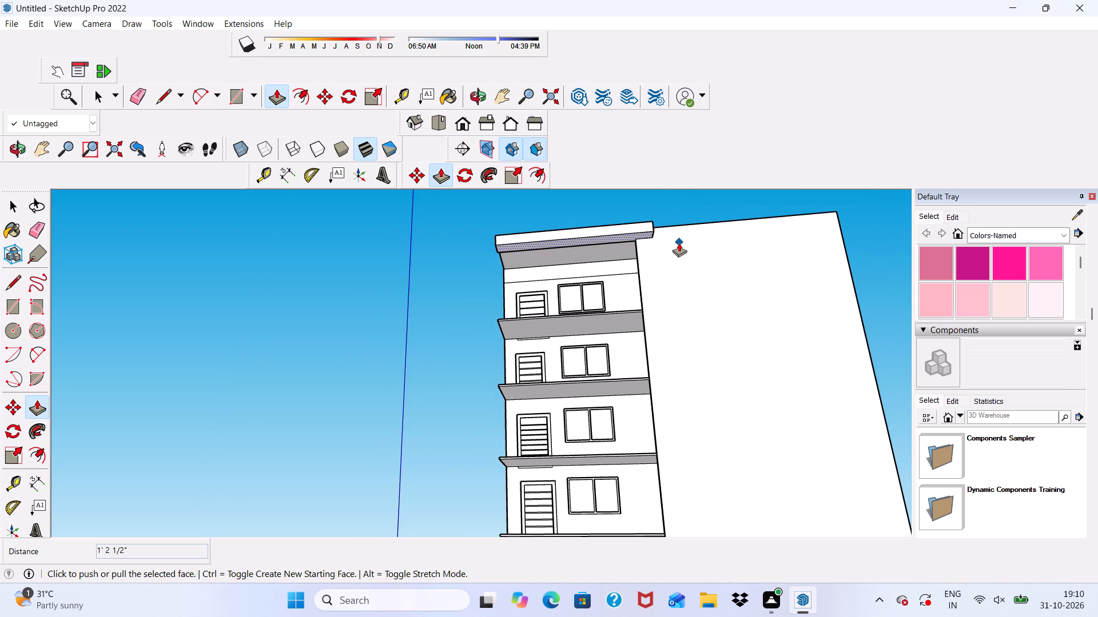
pyautogui.scroll(4, 646, 229)
pyautogui.scroll(-1, 646, 229)
pyautogui.moveTo(646, 229); pyautogui.dragTo(678, 222, button='middle')
pyautogui.scroll(5, 678, 238)
pyautogui.scroll(-3, 663, 240)
pyautogui.scroll(3, 635, 253)
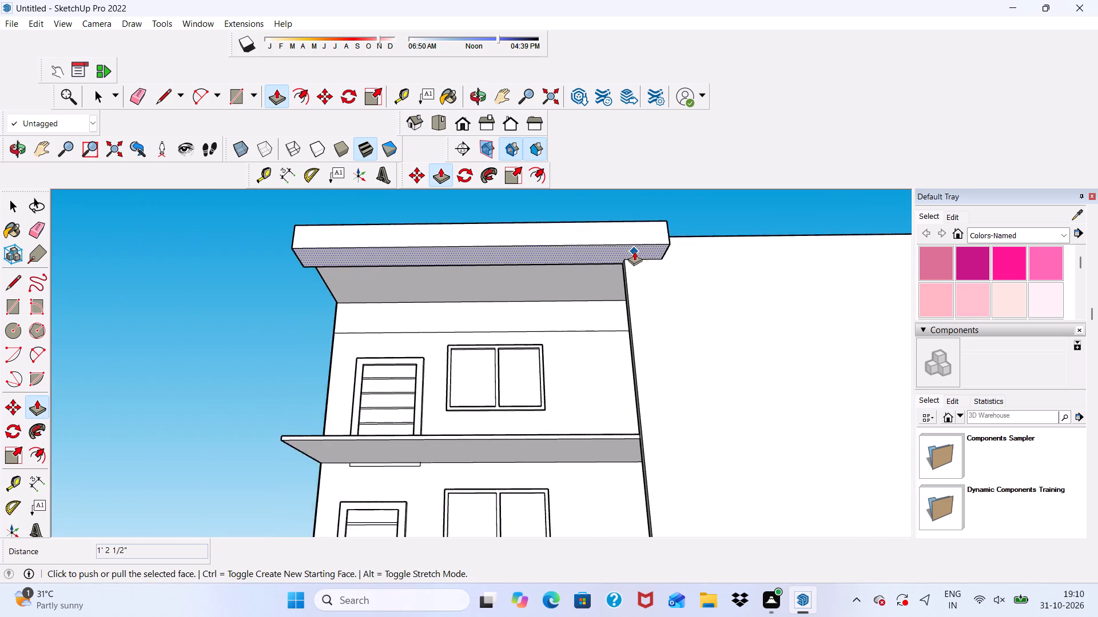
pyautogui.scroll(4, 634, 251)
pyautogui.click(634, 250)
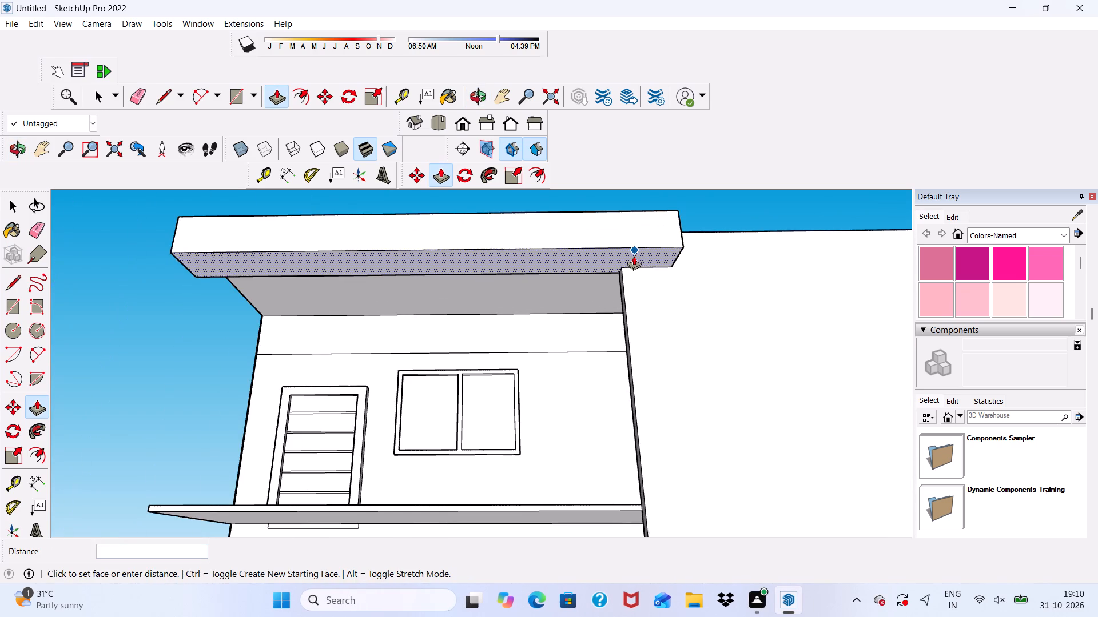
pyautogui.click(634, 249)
# Push/Pull the roof fascia's end face further across the blank wall by about 1' 7".
pyautogui.scroll(-2, 763, 291)
pyautogui.moveTo(766, 294); pyautogui.dragTo(538, 399, button='middle')
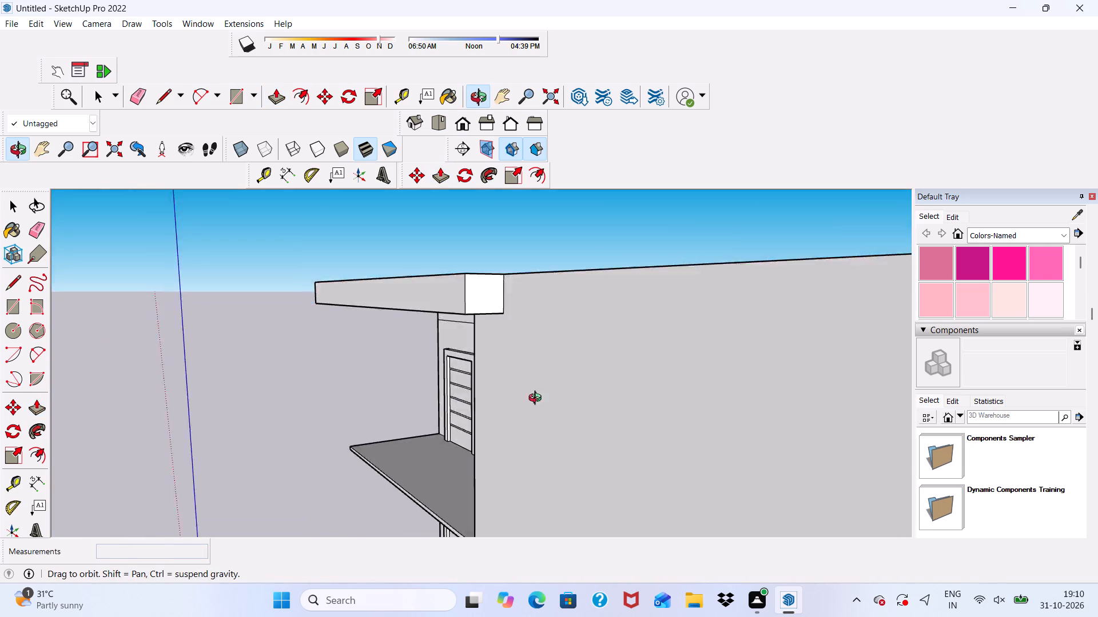
pyautogui.moveTo(538, 399); pyautogui.dragTo(522, 409, button='middle')
pyautogui.scroll(4, 482, 332)
pyautogui.press('space')
pyautogui.click(444, 300)
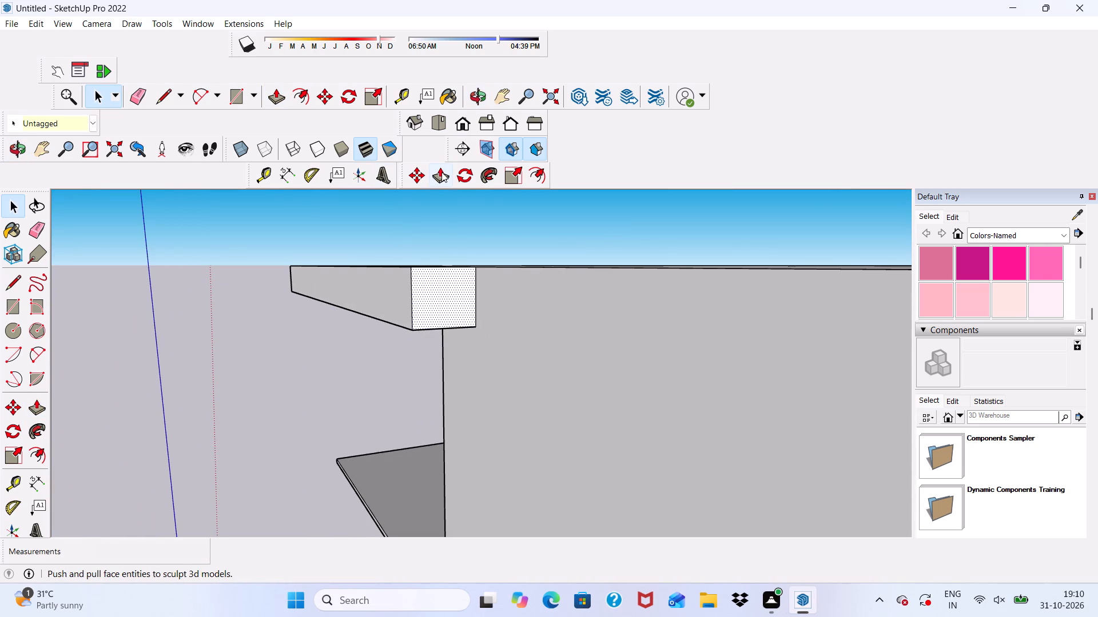
pyautogui.click(441, 172)
pyautogui.click(431, 288)
pyautogui.click(456, 296)
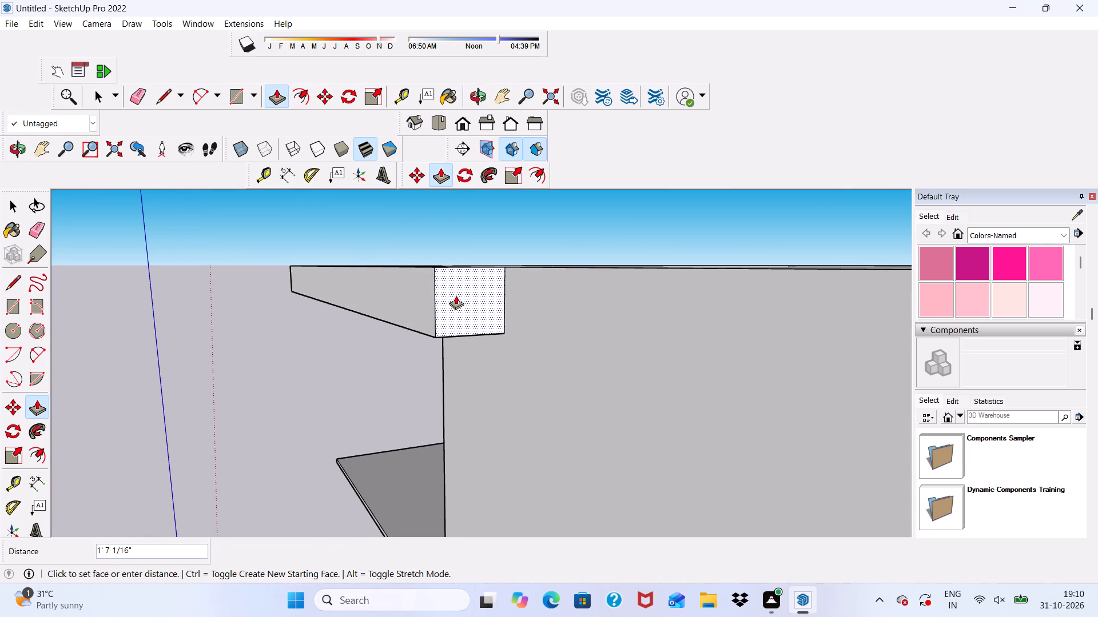
# Extend the fascia's end face along the blank wall by another 6' 11 1/2" or so with Push/Pull.
pyautogui.scroll(-3, 455, 293)
pyautogui.moveTo(457, 309); pyautogui.dragTo(705, 196, button='middle')
pyautogui.press('space')
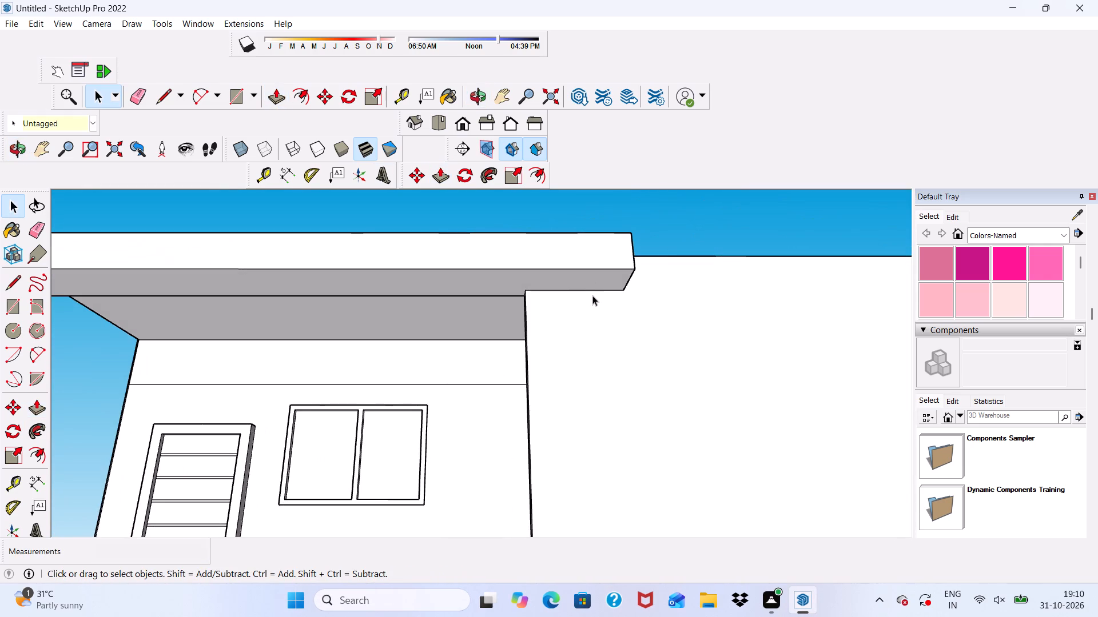
pyautogui.scroll(-3, 591, 297)
pyautogui.moveTo(606, 316); pyautogui.dragTo(478, 430, button='middle')
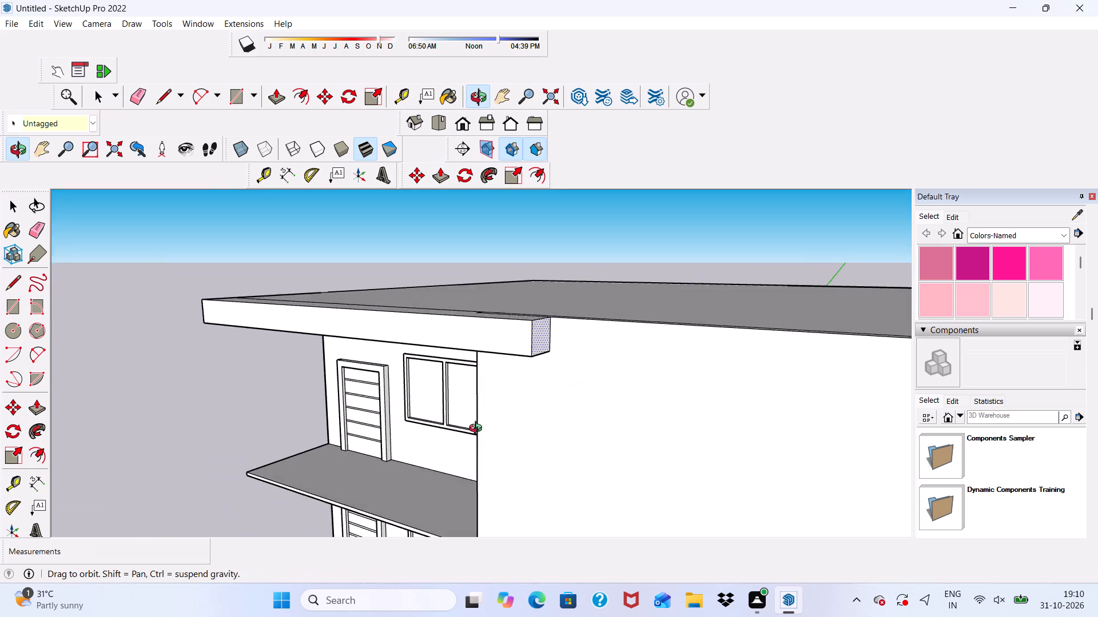
pyautogui.moveTo(478, 430); pyautogui.dragTo(457, 455, button='middle')
pyautogui.scroll(2, 516, 382)
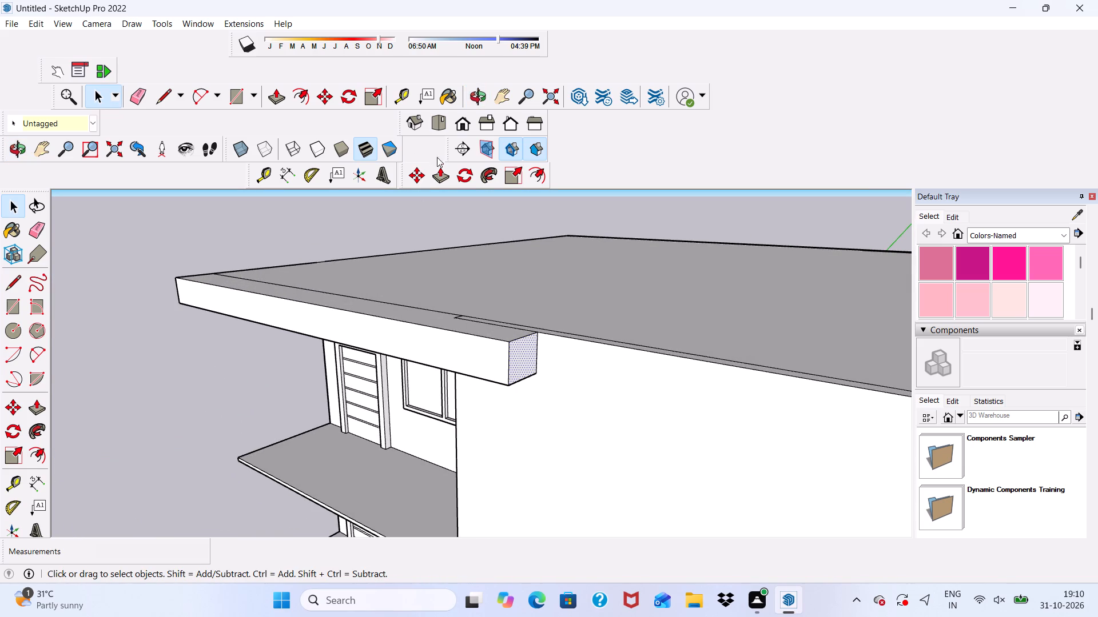
pyautogui.click(438, 168)
pyautogui.click(531, 351)
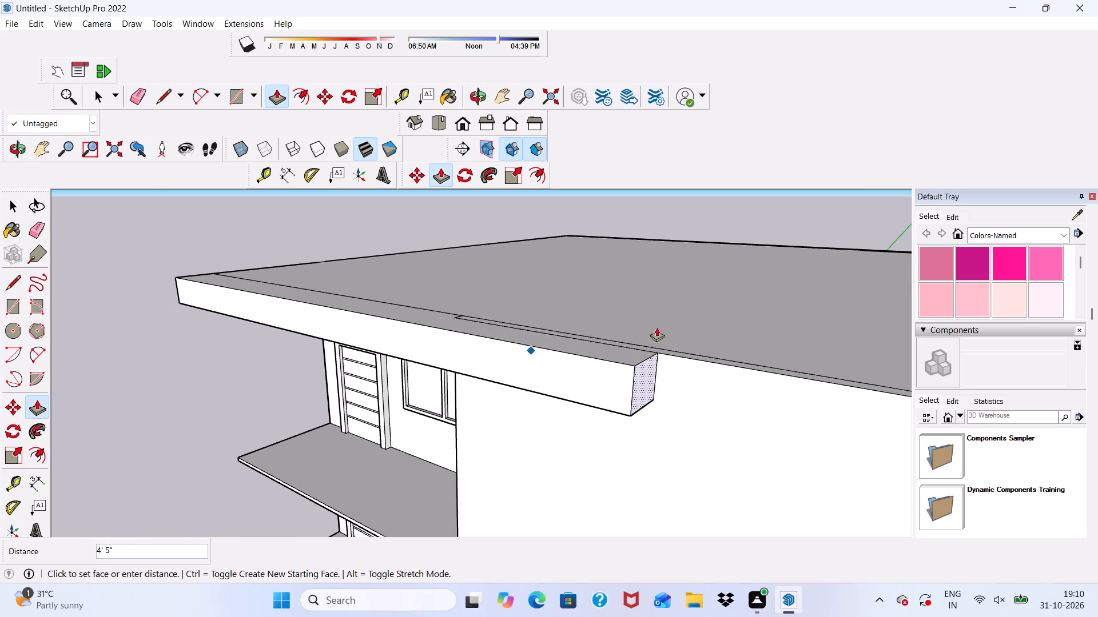
pyautogui.scroll(-11, 654, 323)
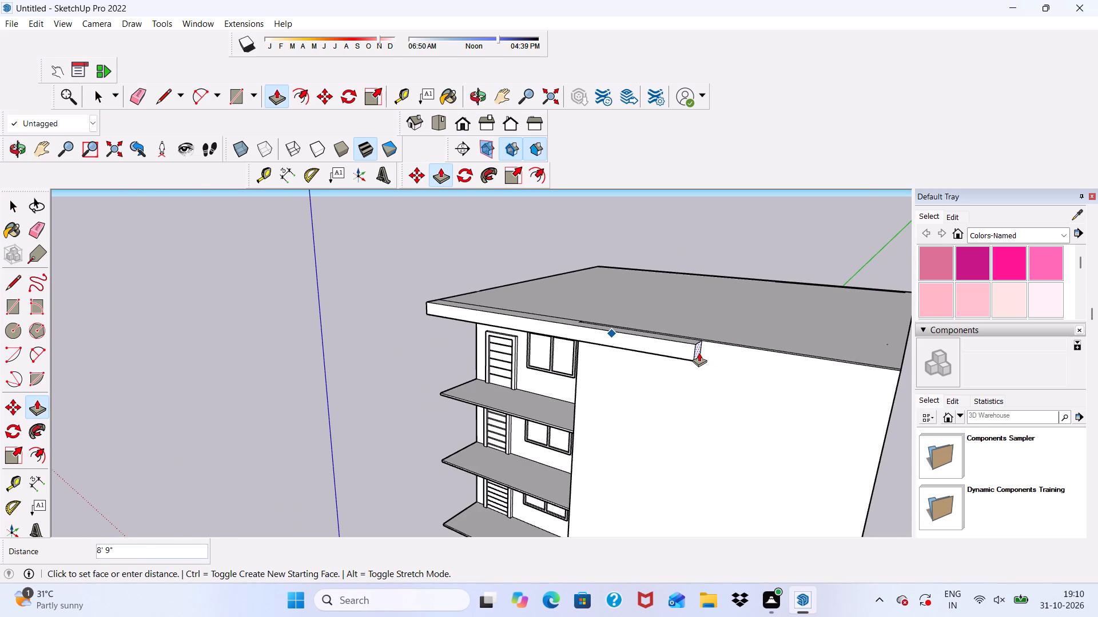
pyautogui.click(680, 349)
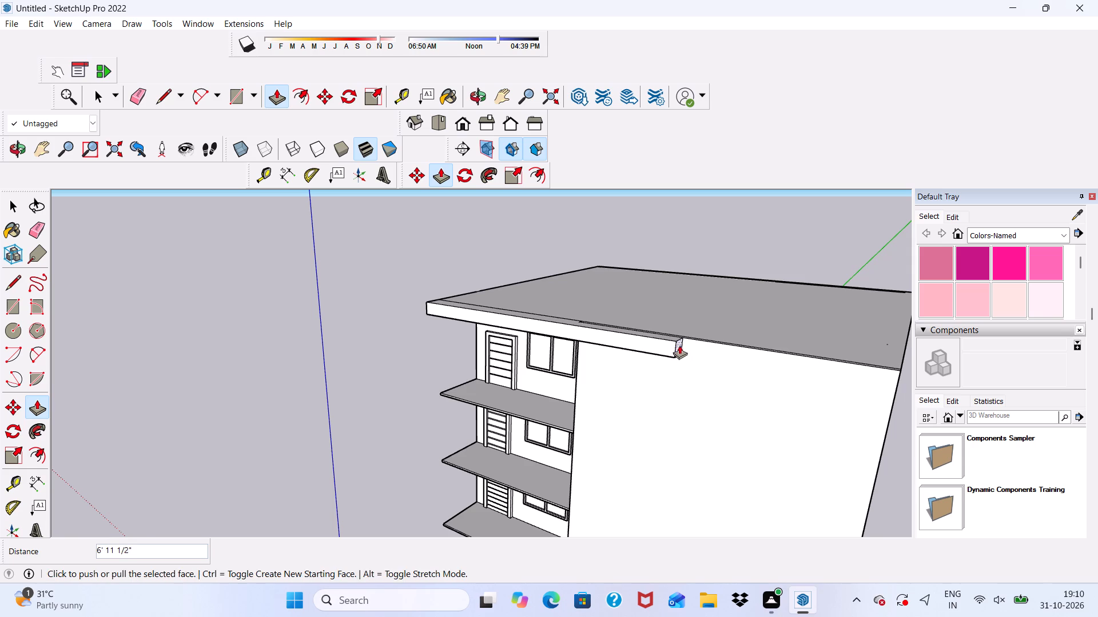
# Pull the fascia's end face out slightly more along the blank wall, by about 1' 3".
pyautogui.scroll(-1, 673, 346)
pyautogui.moveTo(669, 359); pyautogui.dragTo(796, 249, button='middle')
pyautogui.scroll(5, 685, 294)
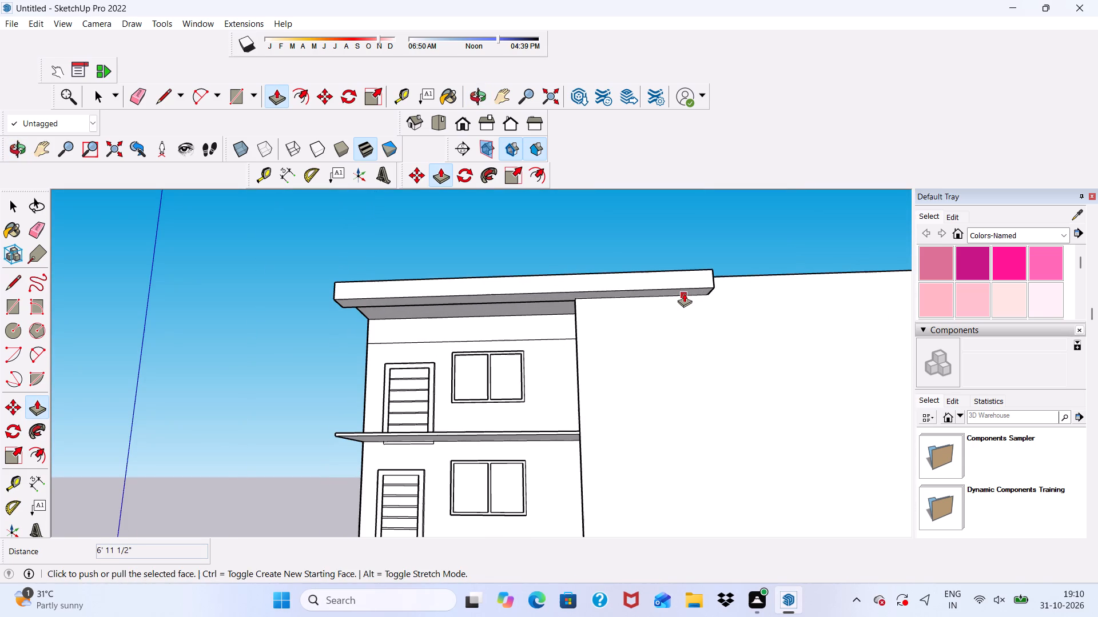
pyautogui.moveTo(684, 293); pyautogui.dragTo(613, 379, button='middle')
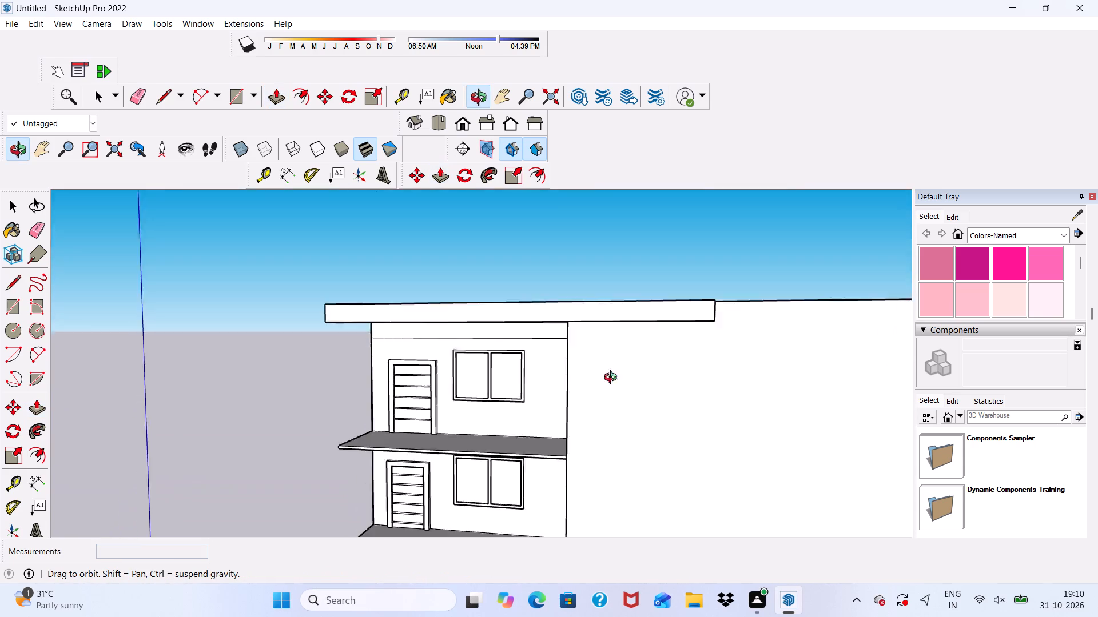
pyautogui.moveTo(613, 379); pyautogui.dragTo(532, 414, button='middle')
pyautogui.scroll(4, 606, 418)
pyautogui.click(611, 390)
pyautogui.click(642, 388)
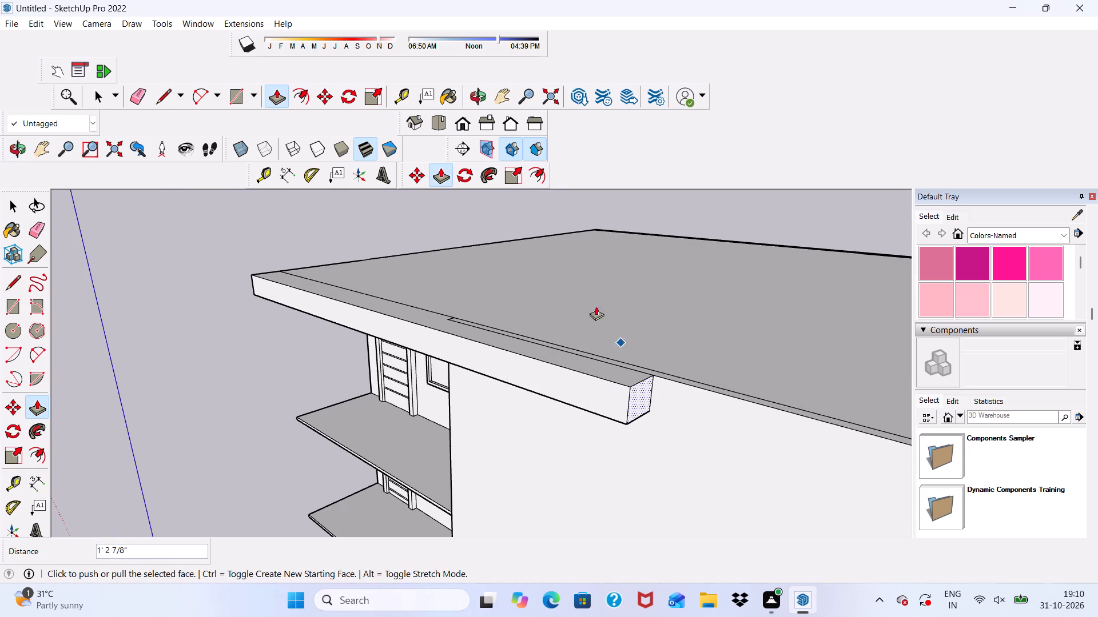
# Draw a rectangle about 2' 3" by 1' 9" across the fascia's underside at its end on the blank wall.
pyautogui.click(241, 109)
pyautogui.scroll(-2, 311, 212)
pyautogui.scroll(3, 225, 106)
pyautogui.click(236, 93)
pyautogui.scroll(-1, 412, 242)
pyautogui.moveTo(417, 246); pyautogui.dragTo(547, 179, button='middle')
pyautogui.scroll(-1, 557, 198)
pyautogui.scroll(8, 672, 233)
pyautogui.moveTo(673, 232); pyautogui.dragTo(673, 146, button='middle')
pyautogui.scroll(-5, 674, 338)
pyautogui.scroll(5, 679, 265)
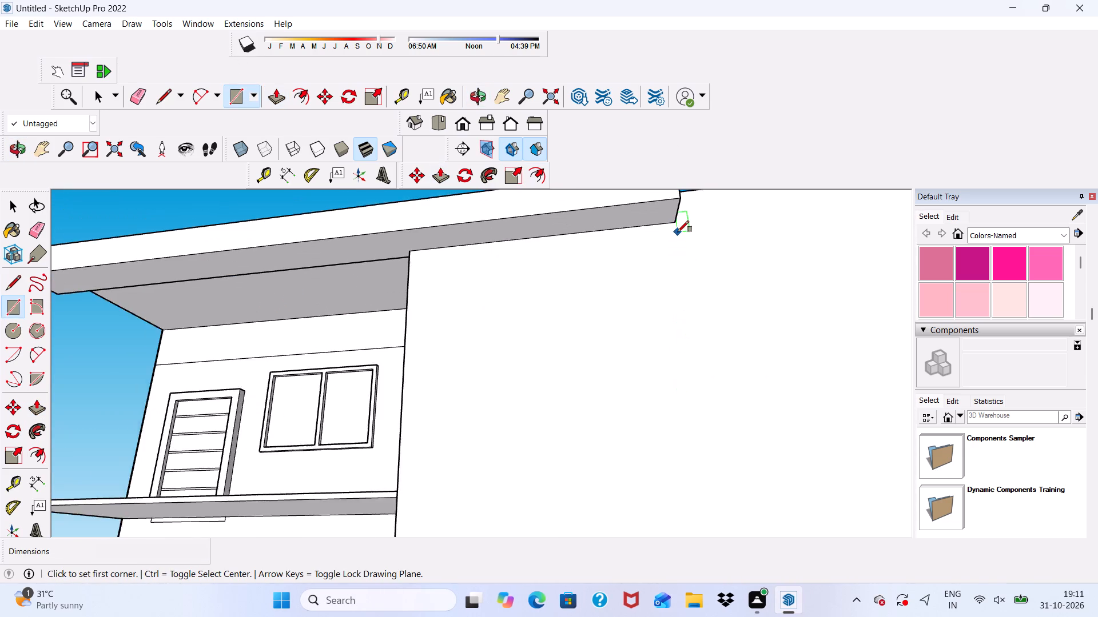
pyautogui.scroll(3, 678, 232)
pyautogui.click(670, 219)
pyautogui.scroll(-5, 670, 242)
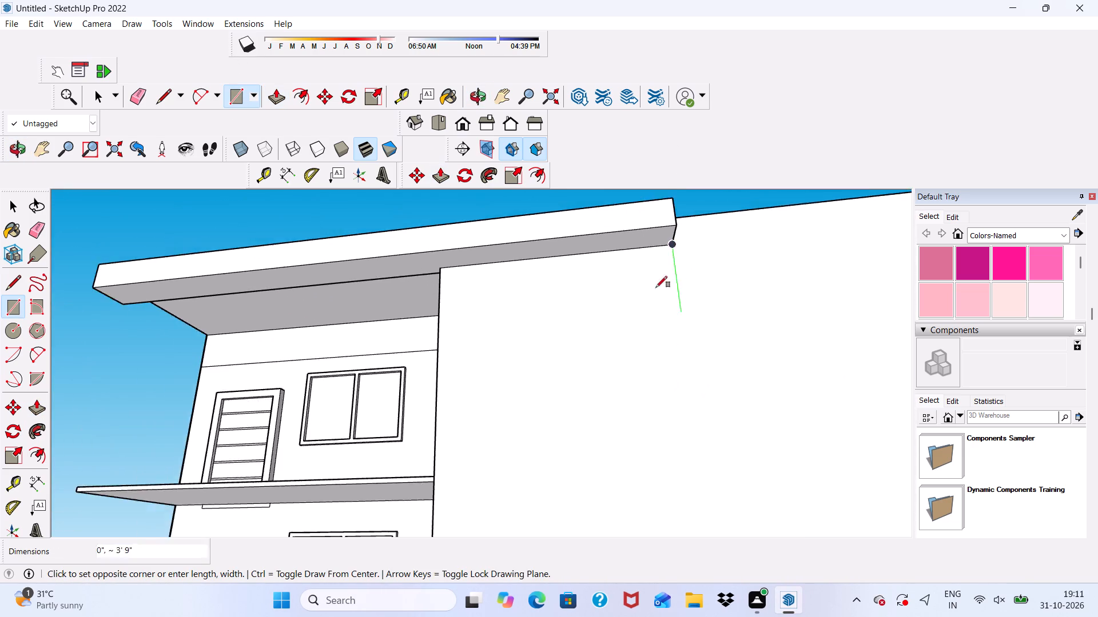
pyautogui.scroll(8, 642, 258)
pyautogui.click(619, 208)
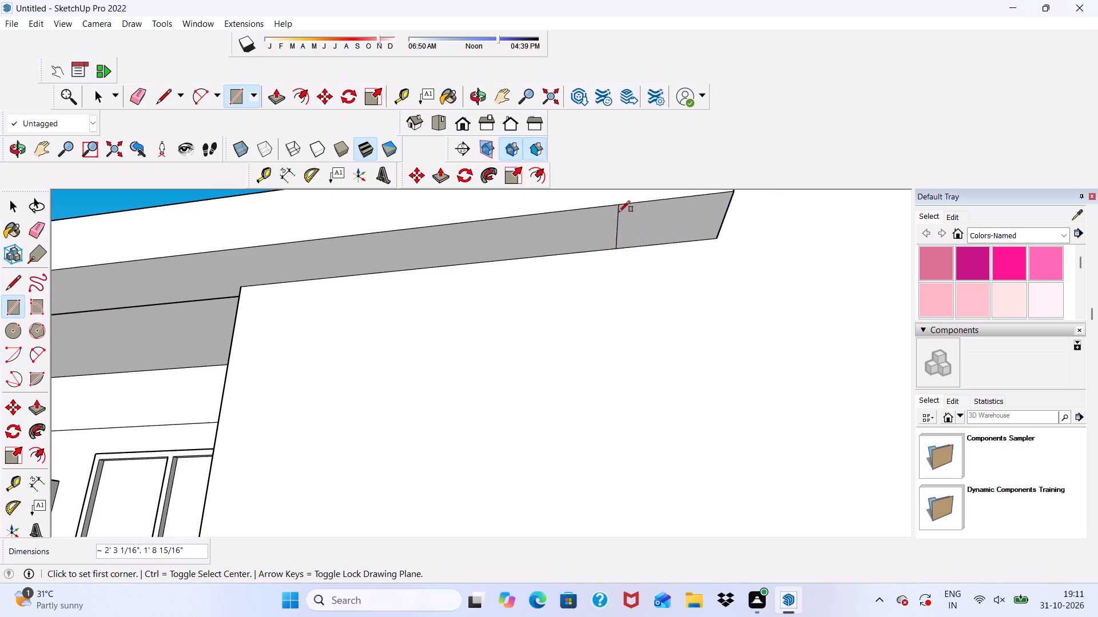
# Push/Pull the rectangle on the fascia's underside down the blank wall by about 21' 5" to form a vertical band.
pyautogui.click(277, 92)
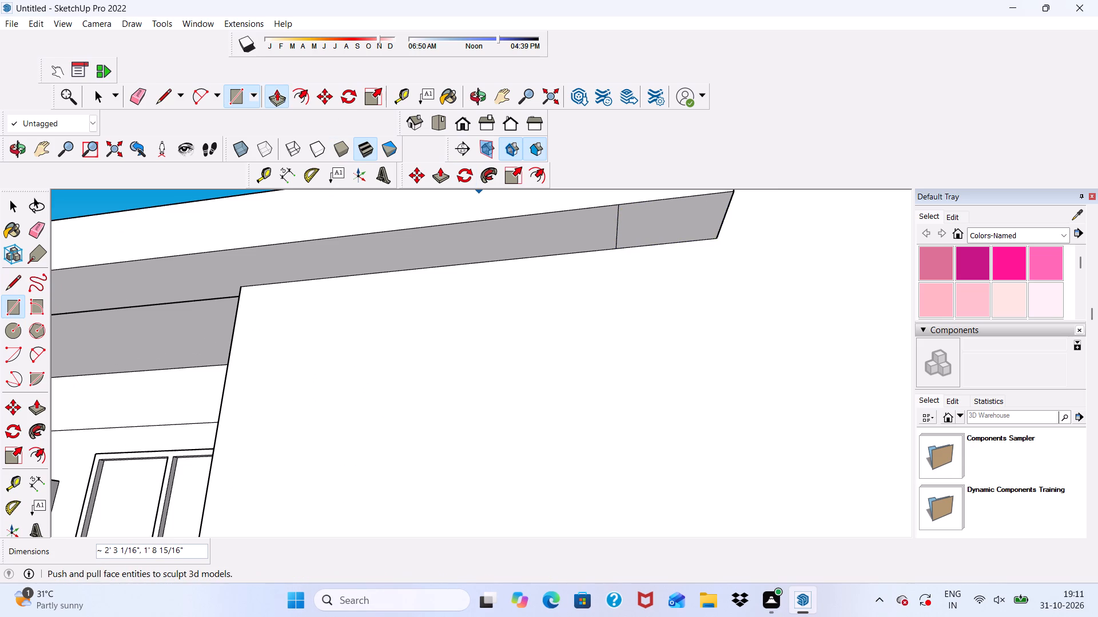
pyautogui.press('space')
pyautogui.scroll(-4, 628, 234)
pyautogui.click(632, 232)
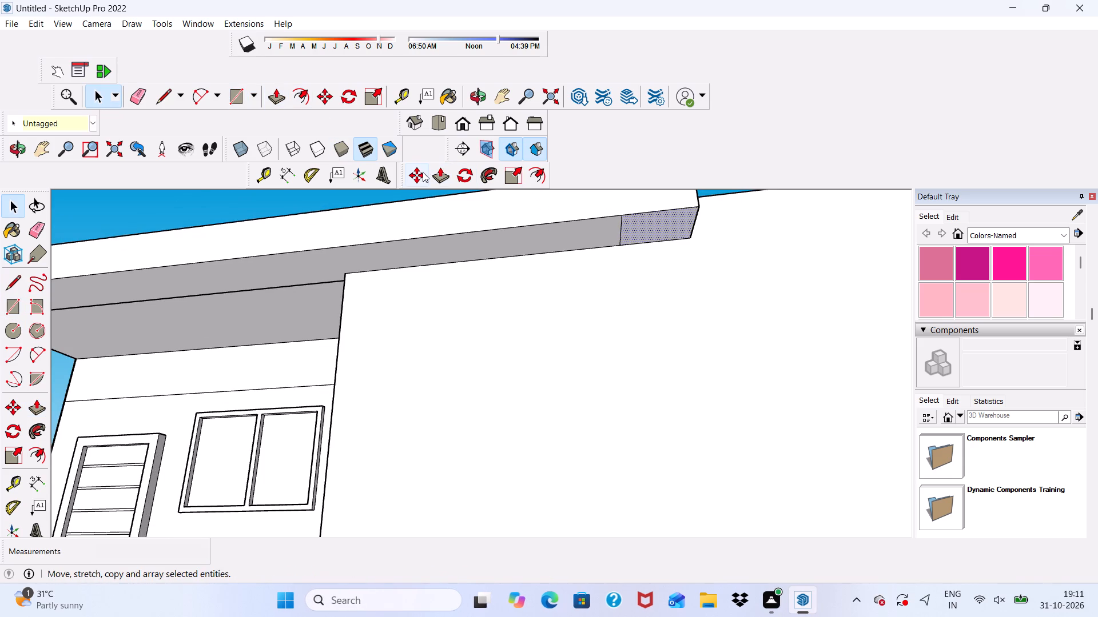
pyautogui.click(433, 170)
pyautogui.click(643, 225)
pyautogui.scroll(-10, 653, 300)
pyautogui.scroll(-17, 650, 253)
pyautogui.scroll(-5, 662, 372)
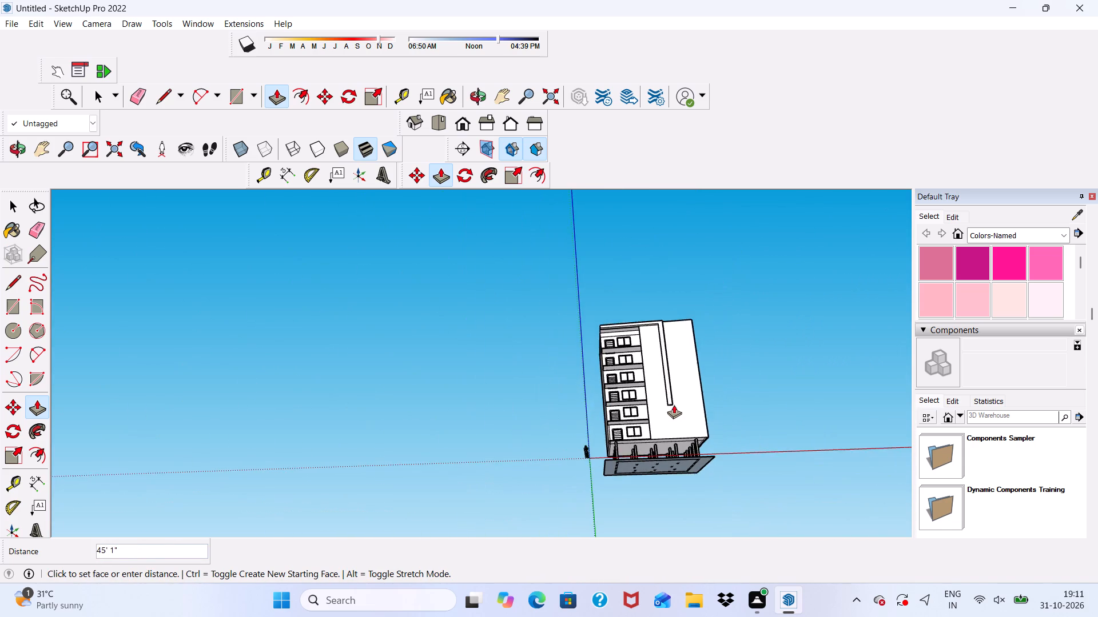
pyautogui.moveTo(674, 404); pyautogui.dragTo(635, 565, button='middle')
pyautogui.scroll(13, 608, 482)
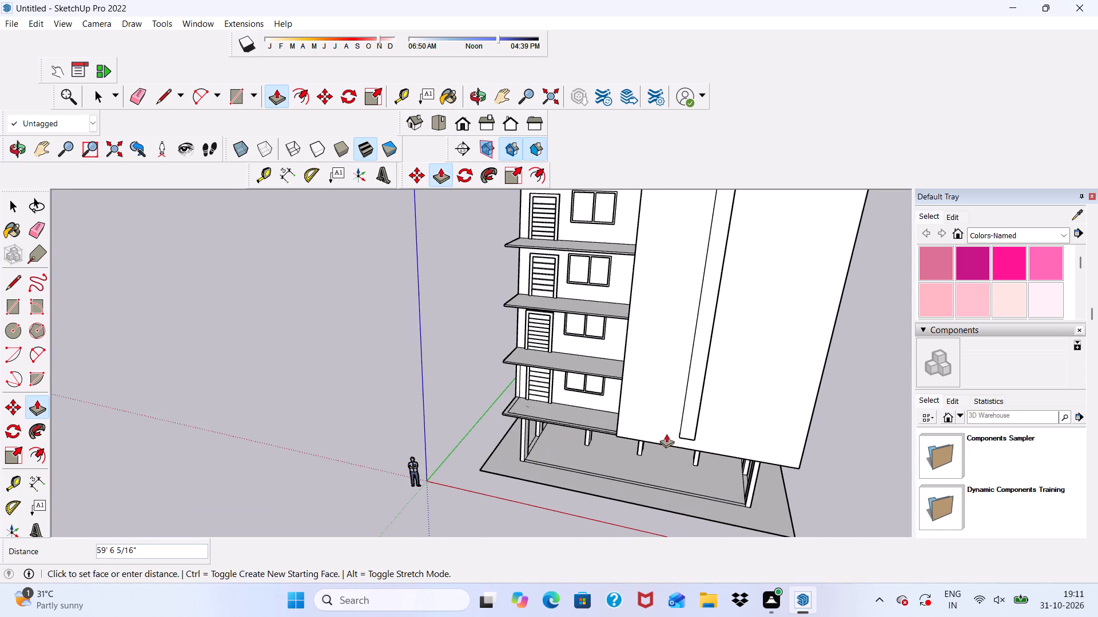
pyautogui.scroll(-9, 659, 388)
pyautogui.scroll(10, 659, 275)
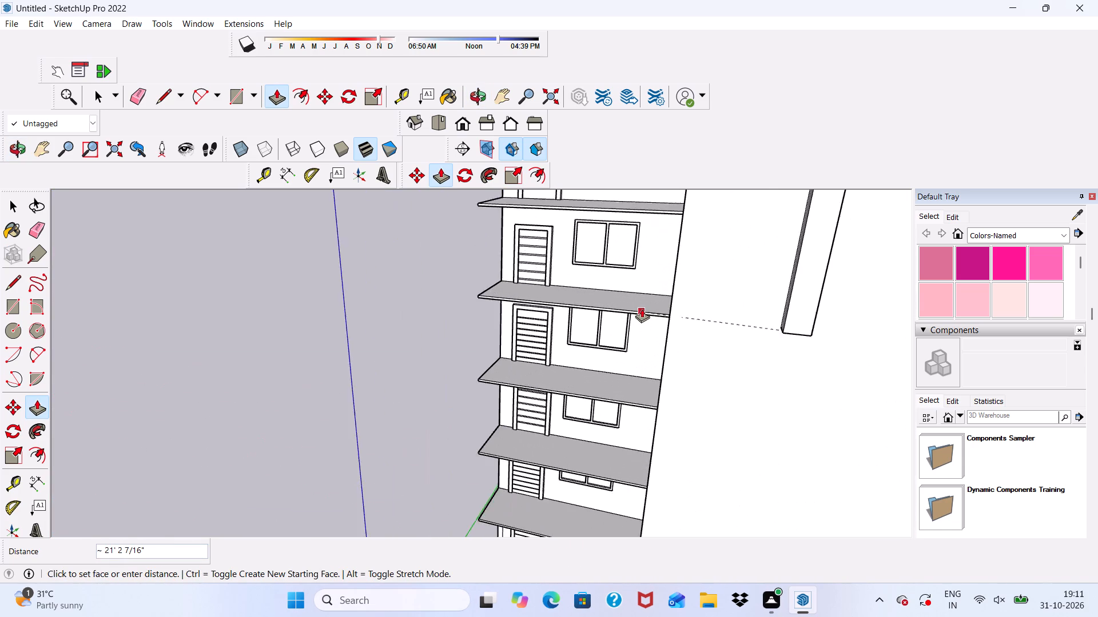
pyautogui.scroll(11, 642, 308)
pyautogui.click(643, 315)
pyautogui.scroll(-2, 643, 315)
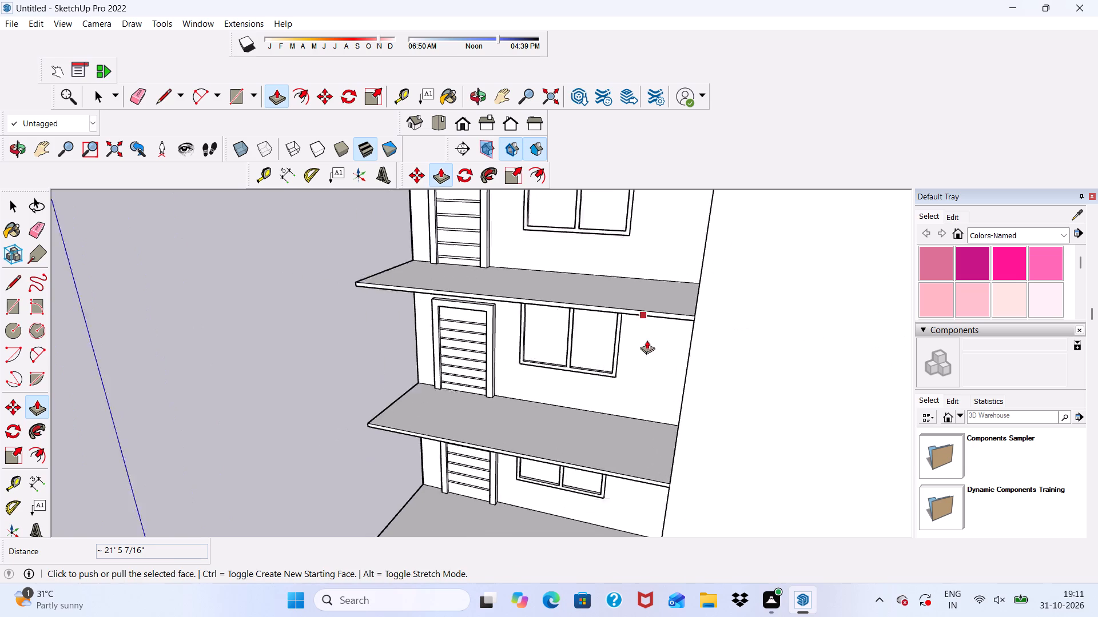
# Examine the vertical band's lower end and how it lines up with the balcony levels.
pyautogui.scroll(-7, 647, 340)
pyautogui.moveTo(676, 336); pyautogui.dragTo(778, 293, button='middle')
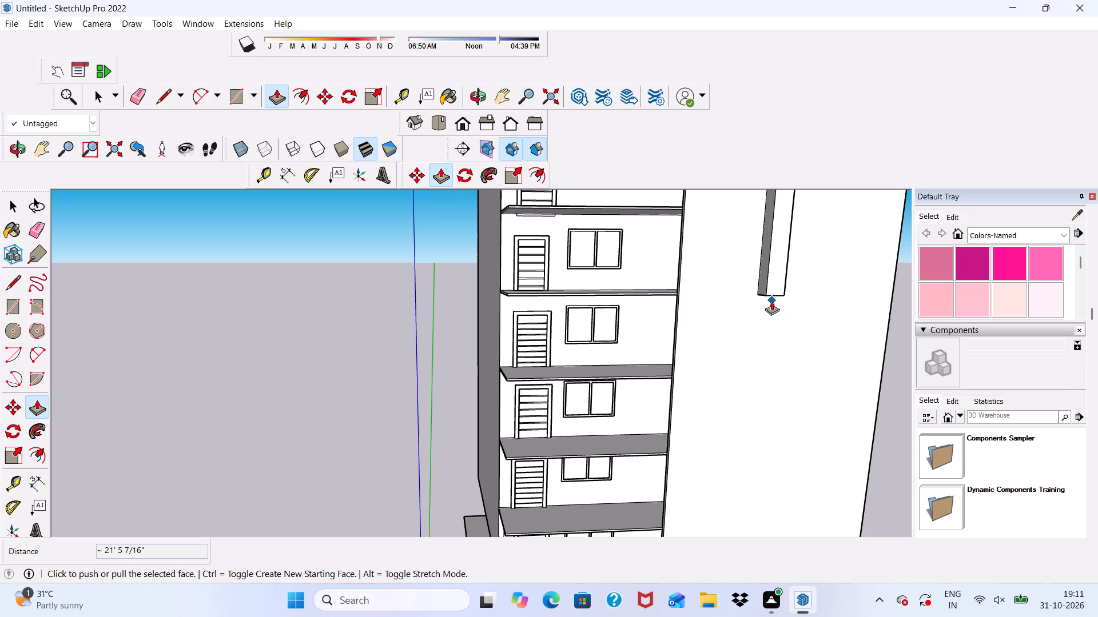
pyautogui.scroll(-3, 745, 317)
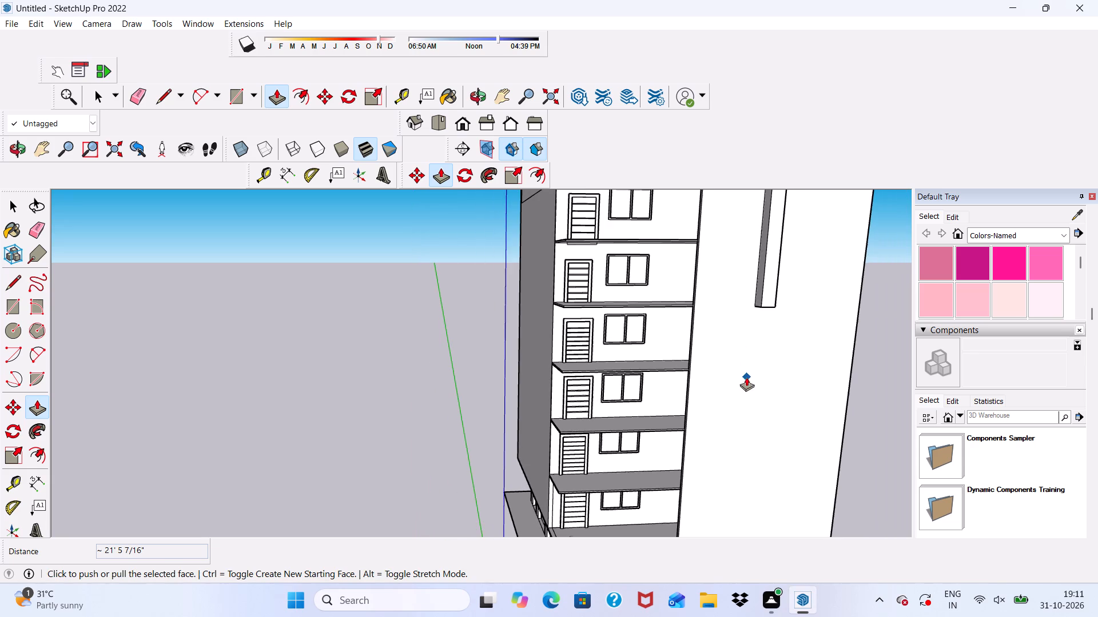
pyautogui.moveTo(746, 377); pyautogui.dragTo(733, 295, button='middle')
pyautogui.scroll(1, 729, 280)
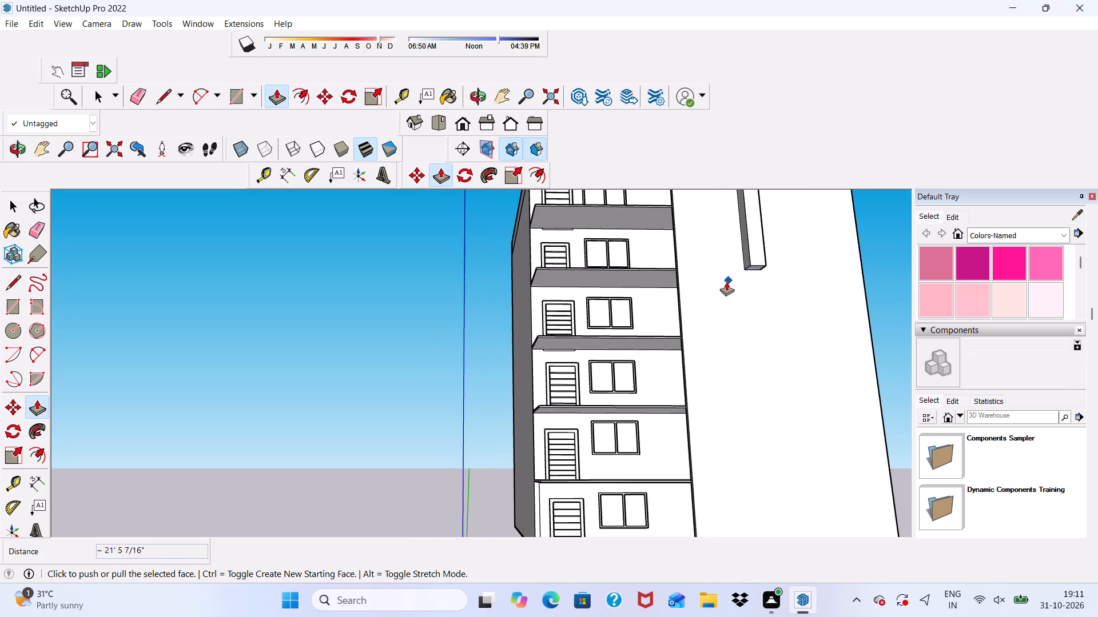
pyautogui.moveTo(724, 286); pyautogui.dragTo(743, 403, button='middle')
pyautogui.scroll(2, 713, 278)
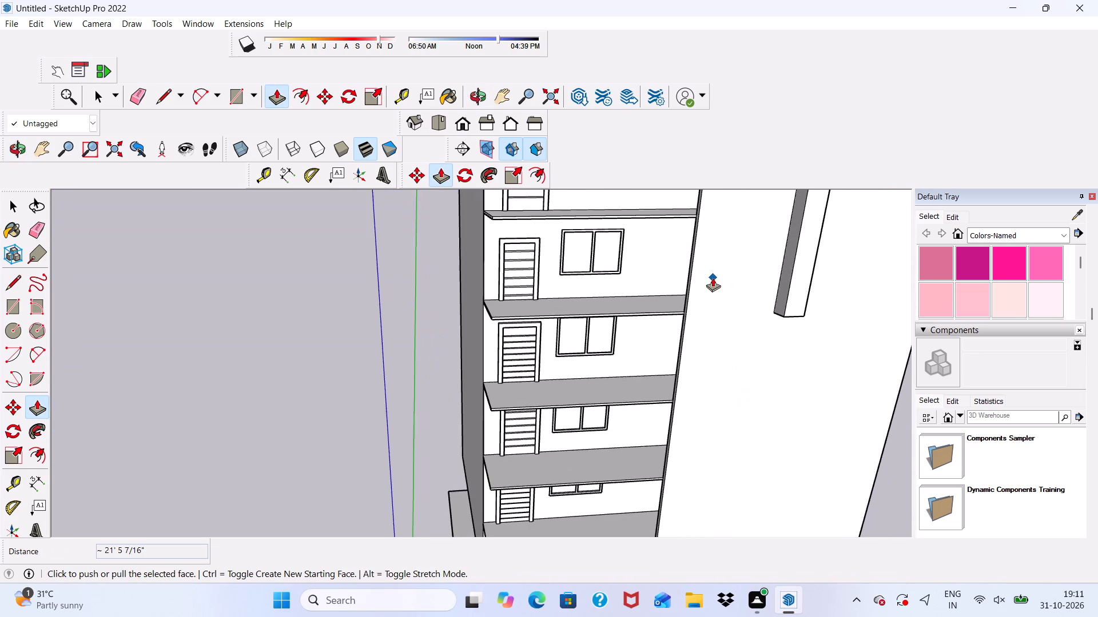
pyautogui.scroll(2, 713, 278)
pyautogui.scroll(-1, 713, 278)
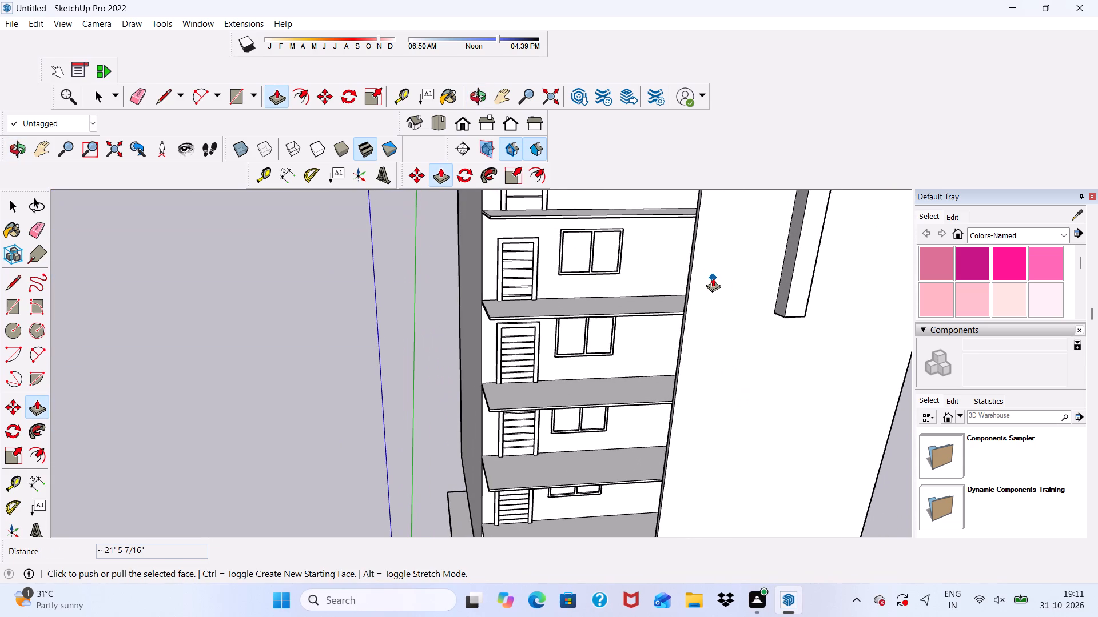
# Draw a rectangle about 1' 11" by 1' 9" at the bottom of the vertical band's side face towards the balconies.
pyautogui.click(236, 98)
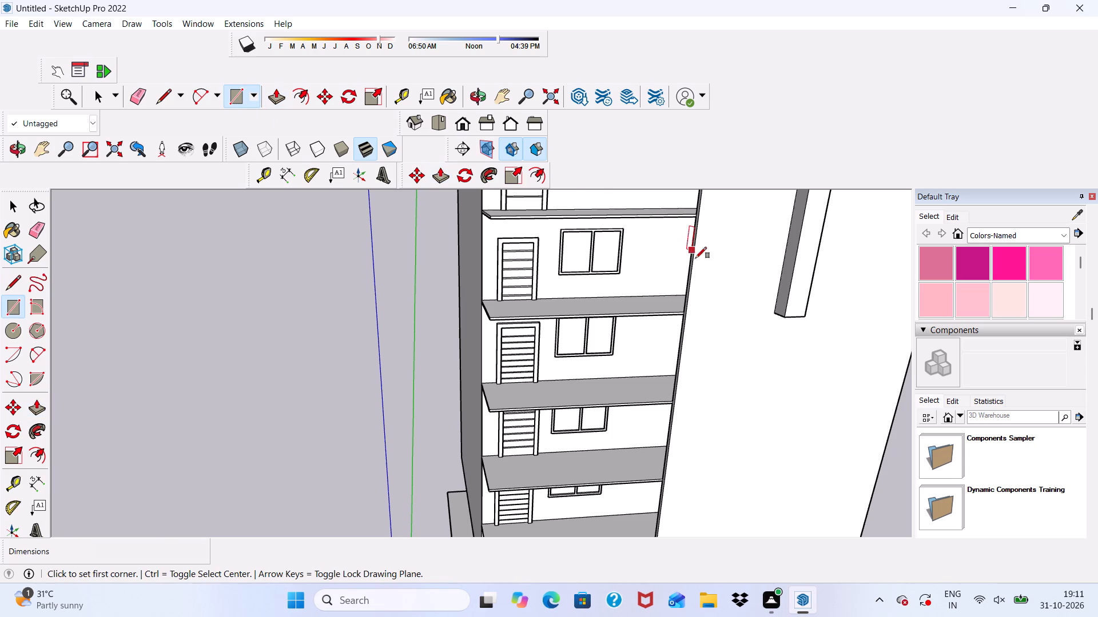
pyautogui.moveTo(698, 261); pyautogui.dragTo(723, 232, button='middle')
pyautogui.scroll(12, 783, 312)
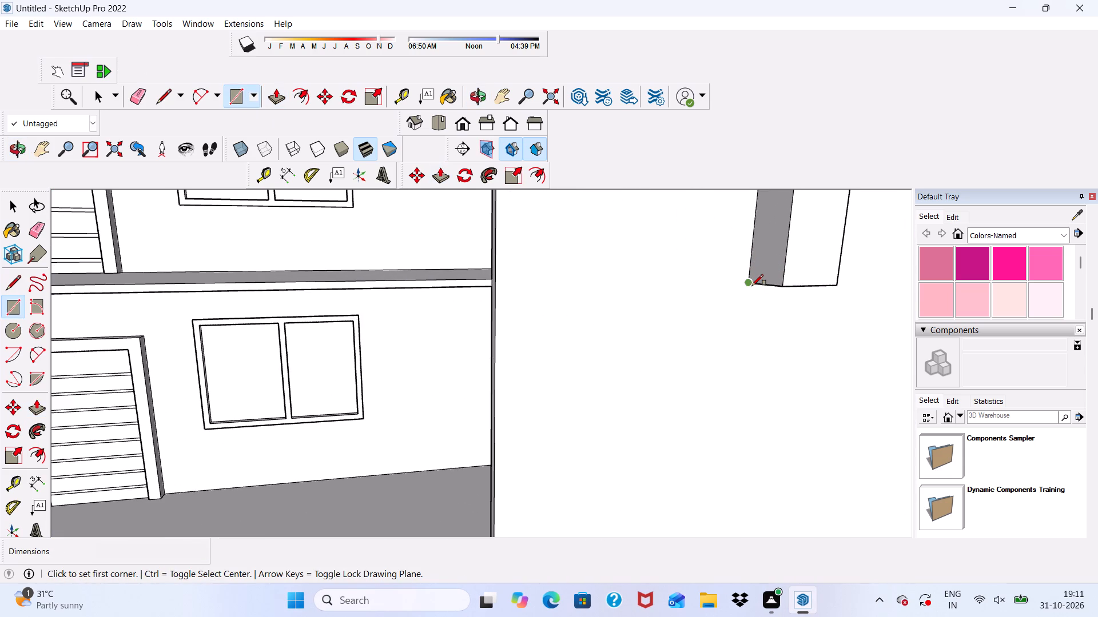
pyautogui.click(750, 284)
pyautogui.scroll(-6, 749, 263)
pyautogui.scroll(3, 767, 226)
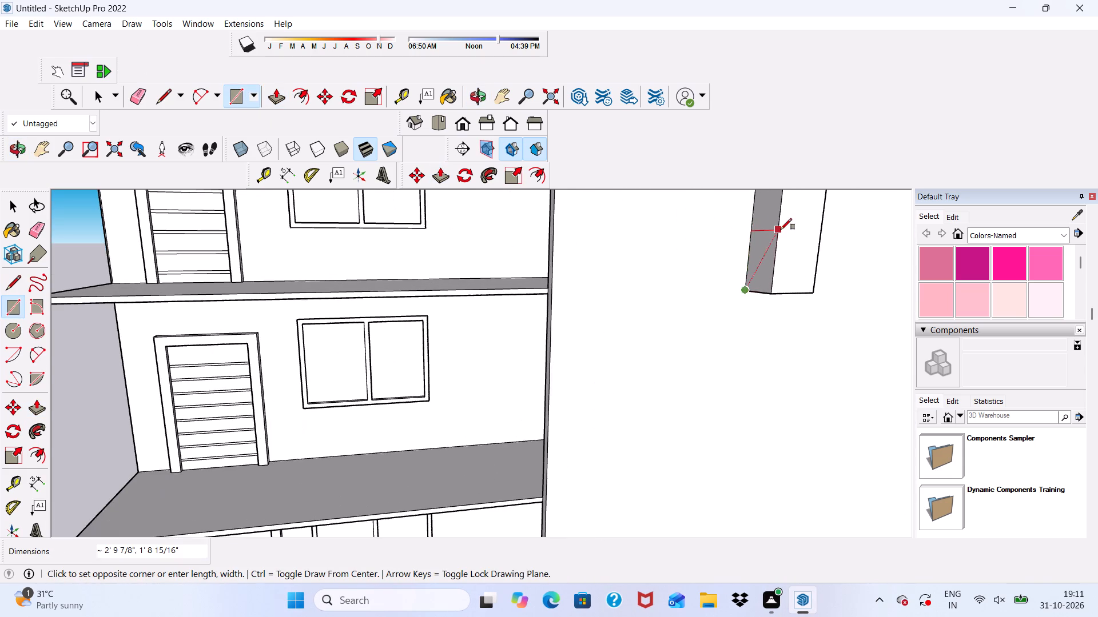
pyautogui.scroll(3, 781, 230)
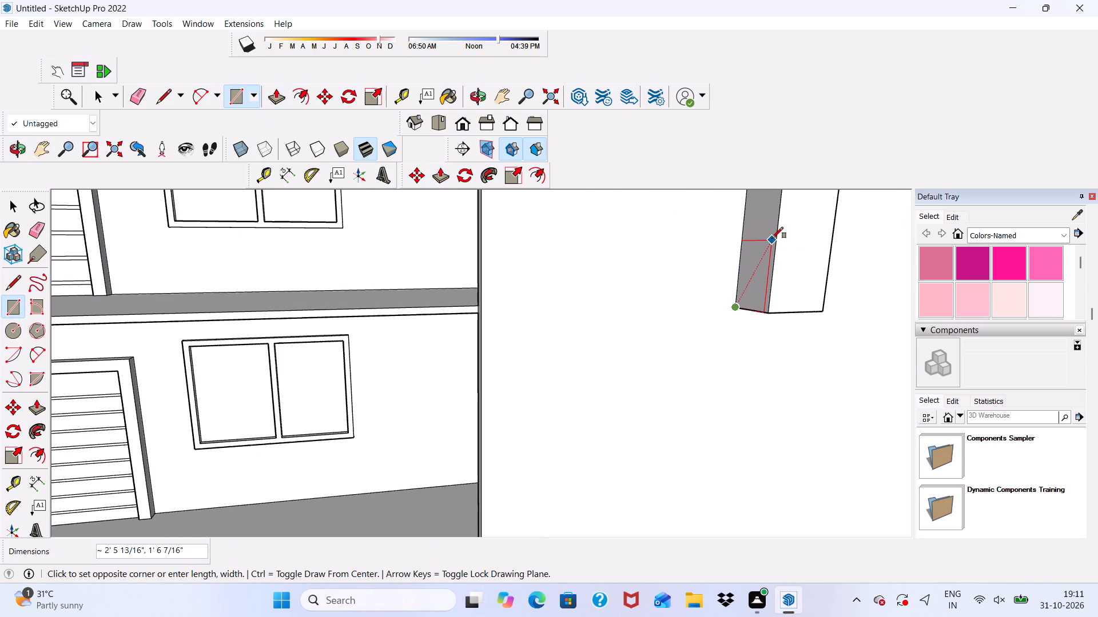
pyautogui.click(774, 257)
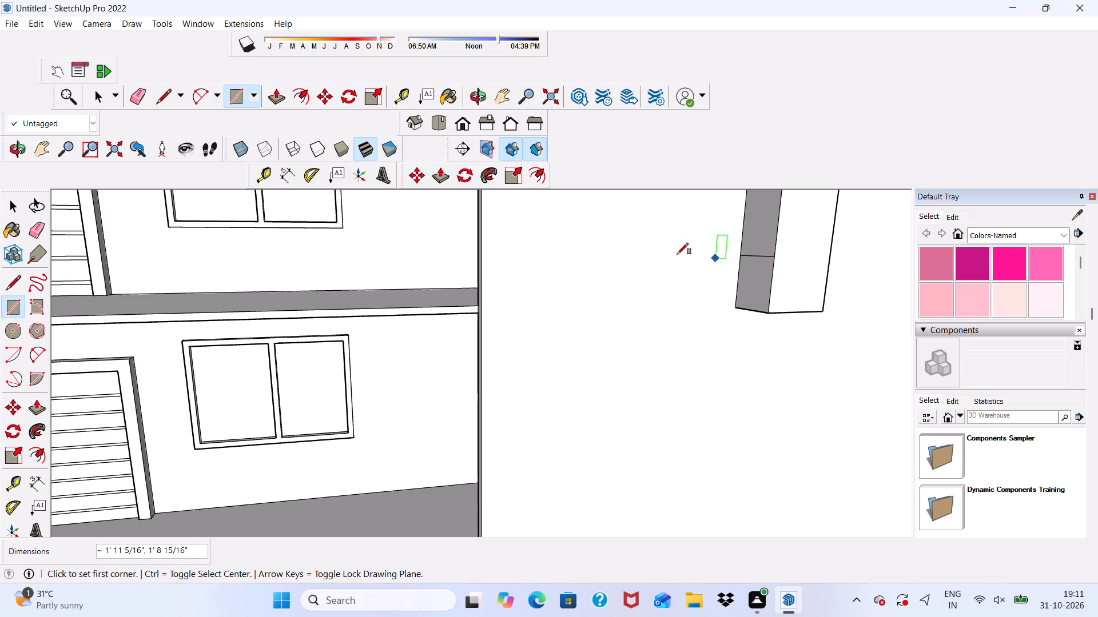
# Push/Pull the rectangle on the vertical band about 30' 6" across the balconies, ending flush with the balcony slab's far end.
pyautogui.click(444, 170)
pyautogui.scroll(4, 798, 286)
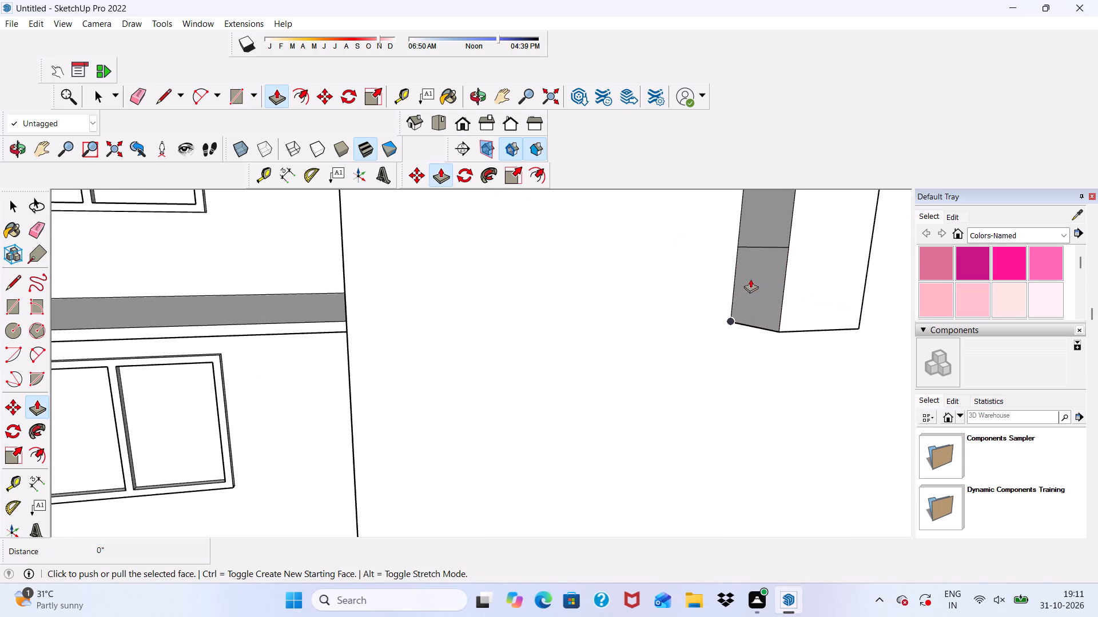
pyautogui.press('space')
pyautogui.click(760, 271)
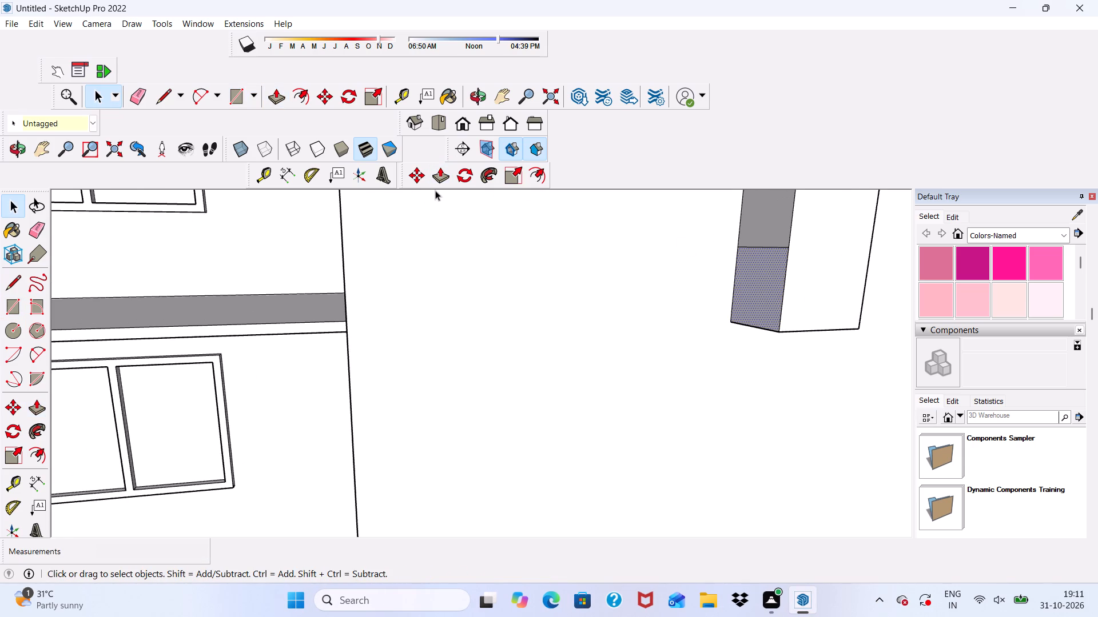
pyautogui.click(434, 163)
pyautogui.click(449, 179)
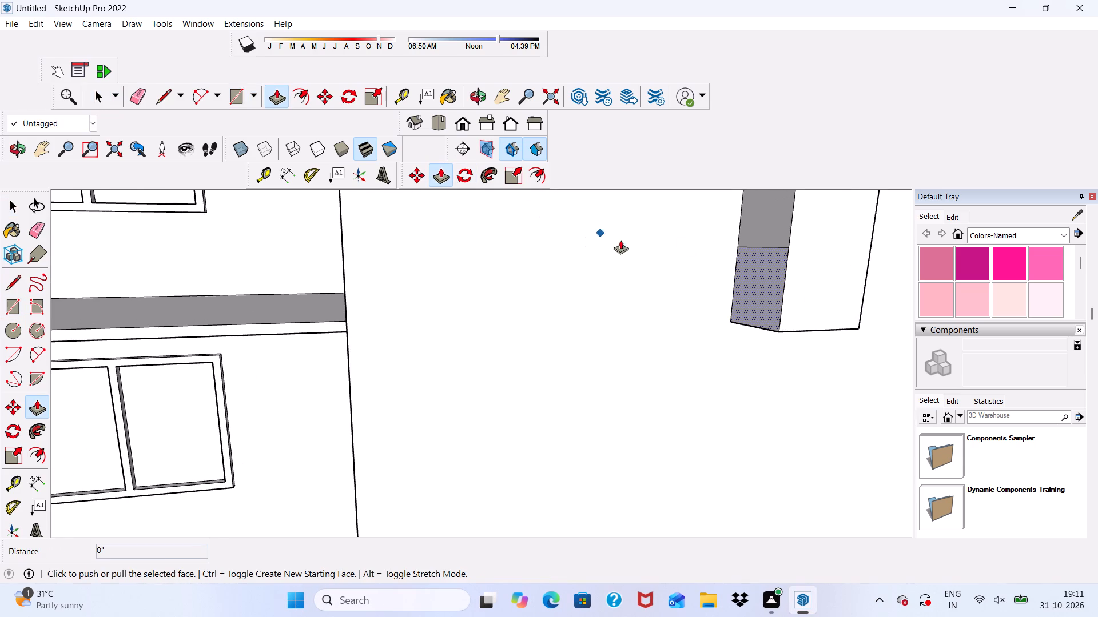
pyautogui.click(773, 274)
pyautogui.scroll(-9, 475, 306)
pyautogui.scroll(-7, 614, 264)
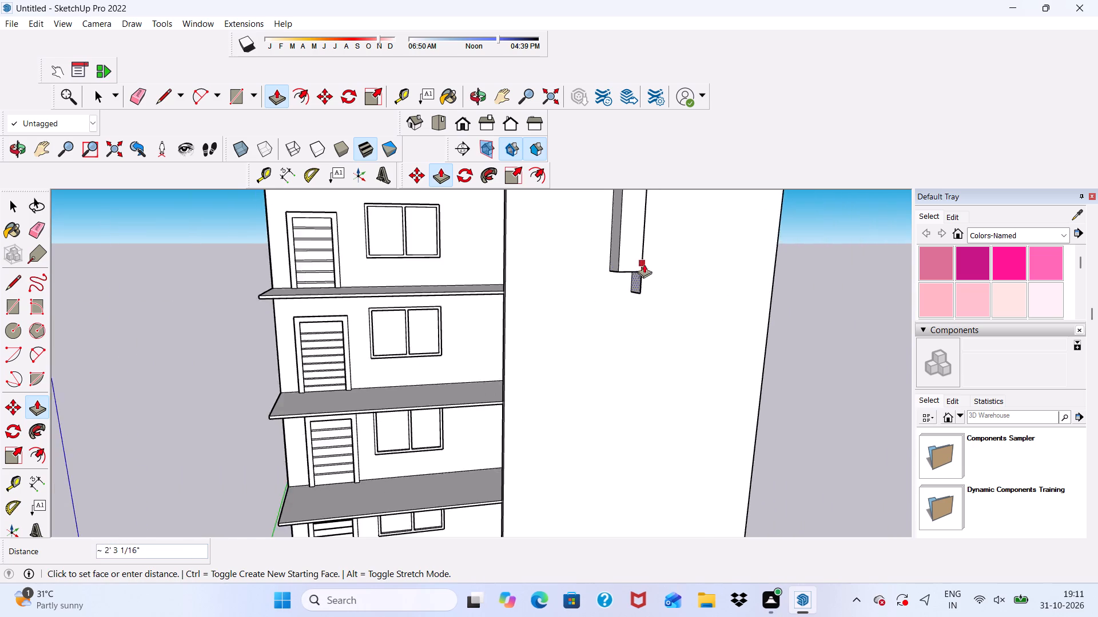
pyautogui.scroll(-4, 644, 264)
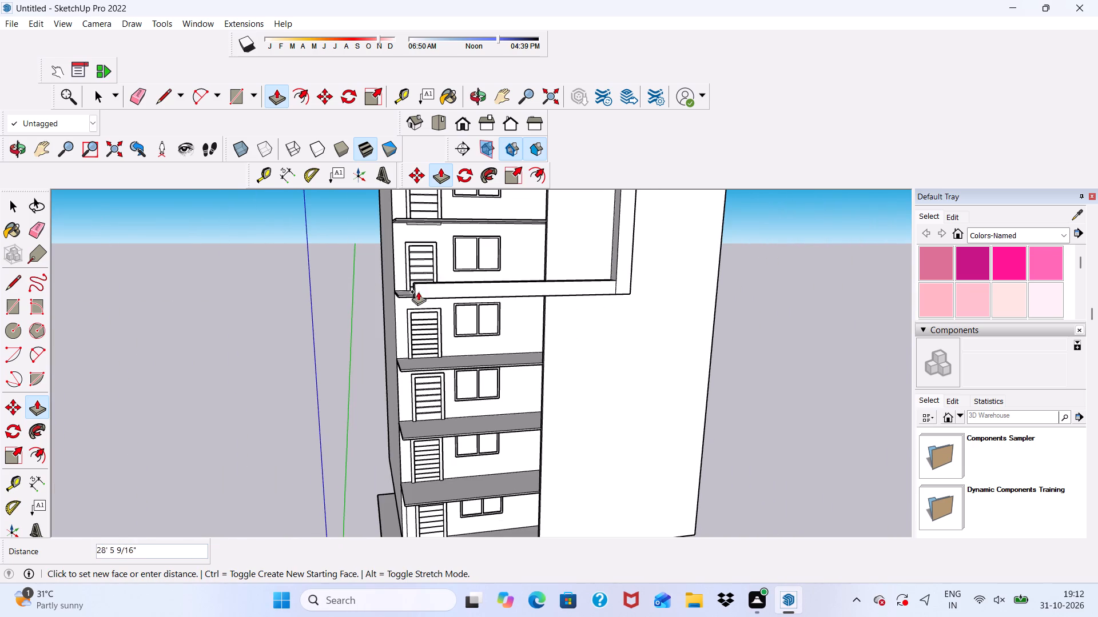
pyautogui.scroll(11, 431, 296)
pyautogui.scroll(-5, 360, 241)
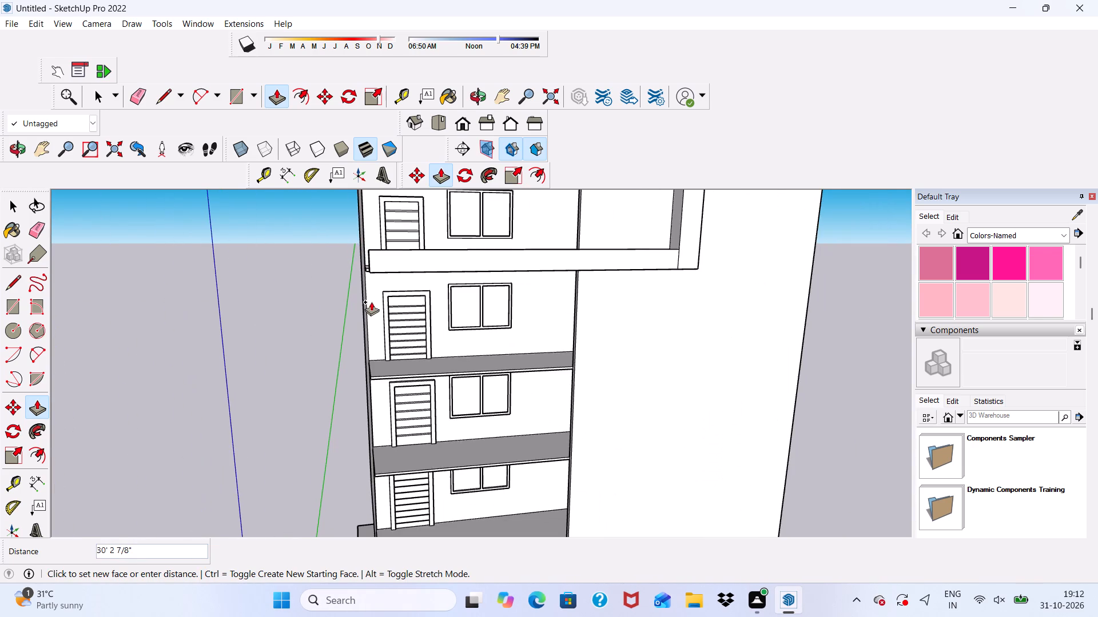
pyautogui.moveTo(371, 302); pyautogui.dragTo(622, 357, button='middle')
pyautogui.scroll(4, 579, 304)
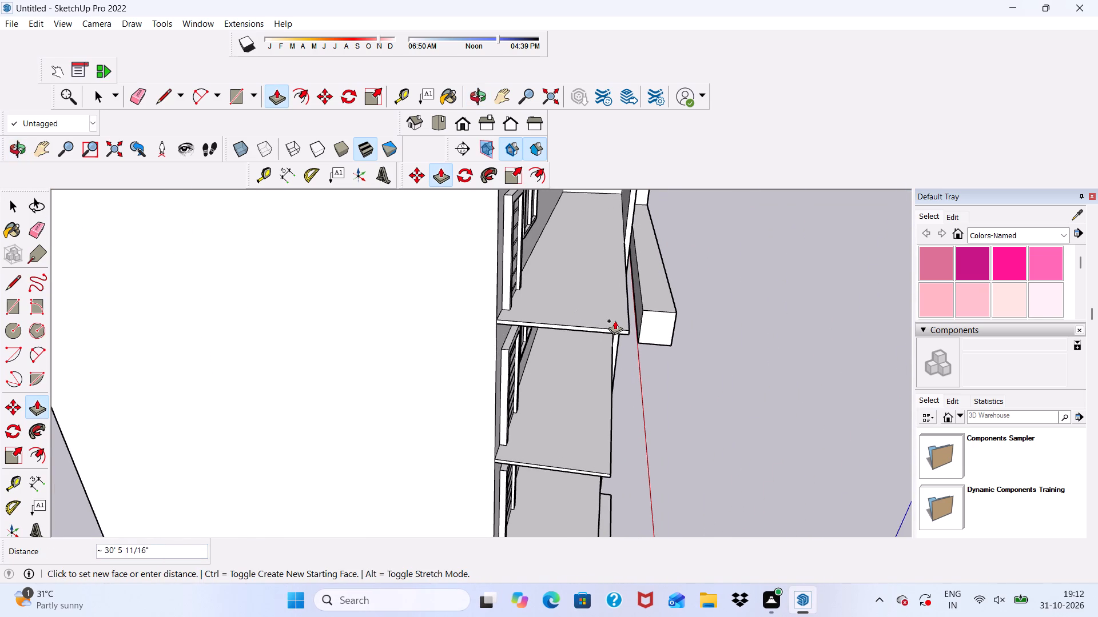
pyautogui.click(630, 330)
# Push/Pull the horizontal band's balcony-side face 6" to meet the edge of the balcony slab.
pyautogui.scroll(-4, 598, 281)
pyautogui.moveTo(598, 281); pyautogui.dragTo(599, 236, button='middle')
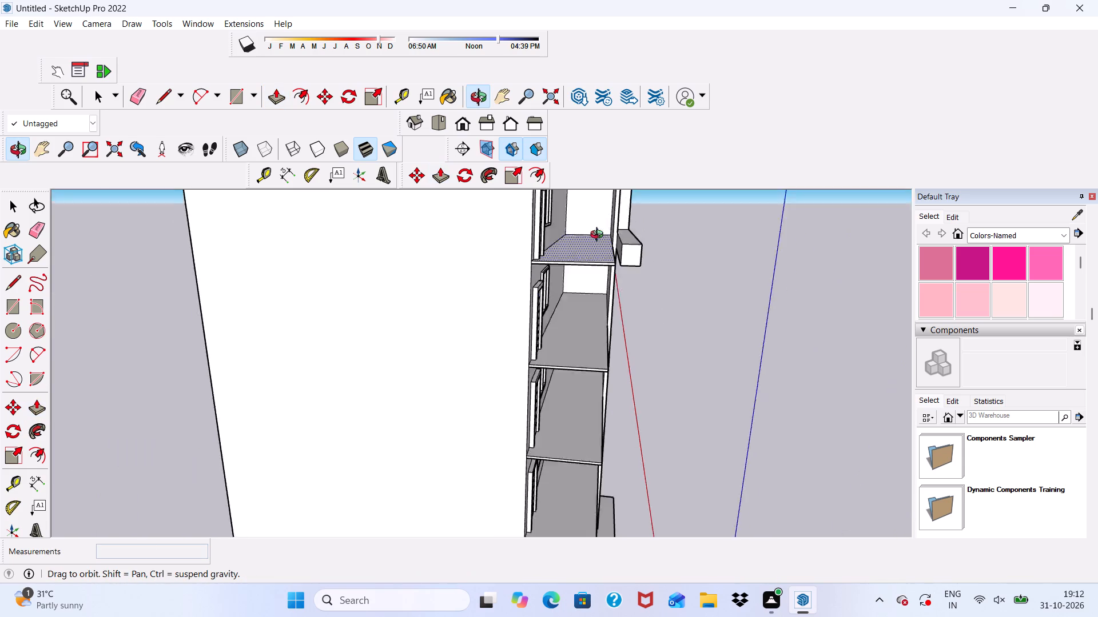
pyautogui.moveTo(599, 236); pyautogui.dragTo(663, 287, button='middle')
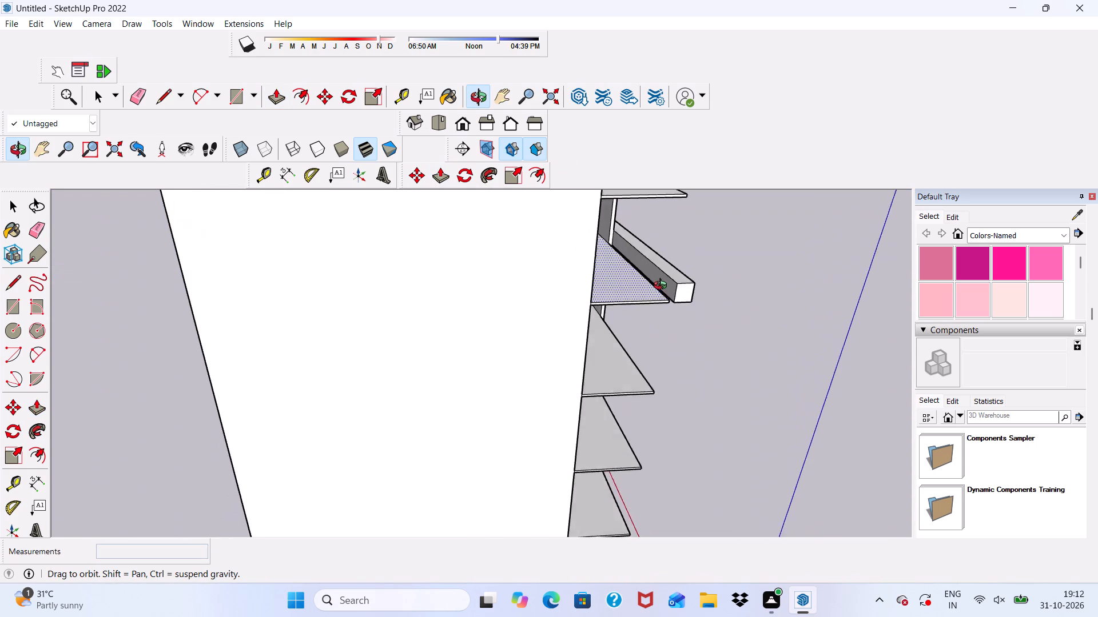
pyautogui.moveTo(663, 287); pyautogui.dragTo(659, 287, button='middle')
pyautogui.scroll(7, 656, 285)
pyautogui.click(661, 280)
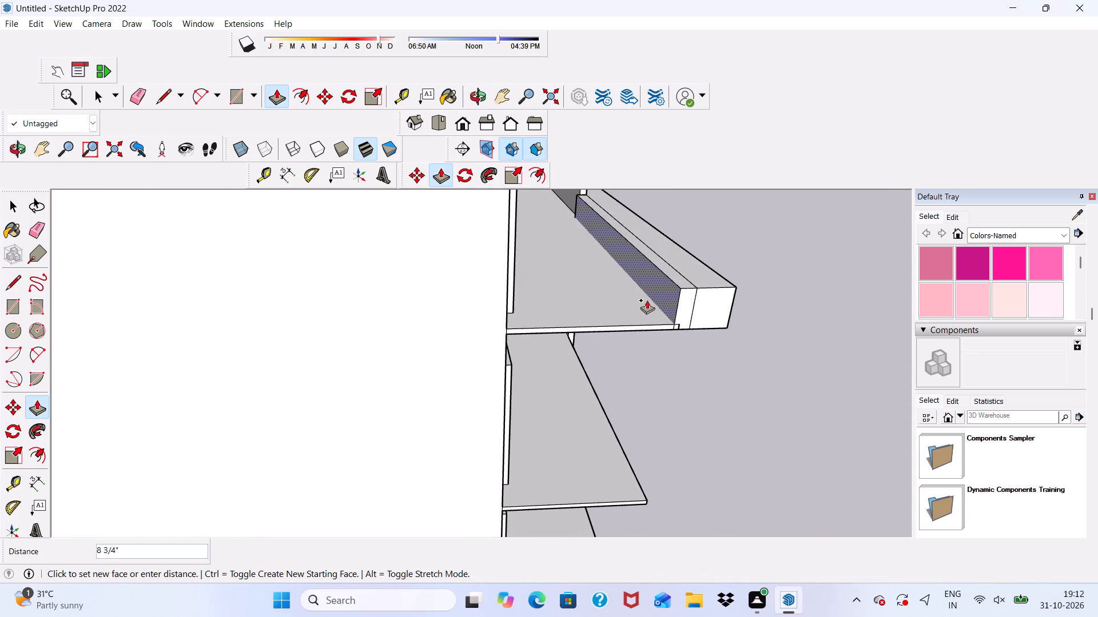
pyautogui.click(674, 327)
pyautogui.scroll(-5, 649, 305)
pyautogui.scroll(10, 622, 245)
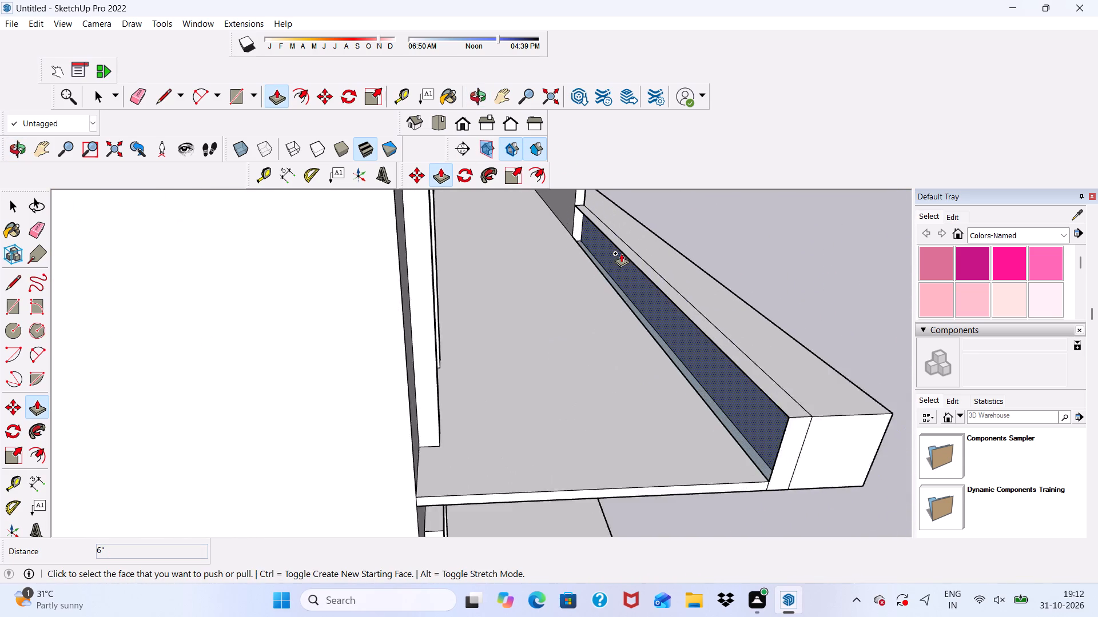
pyautogui.click(618, 265)
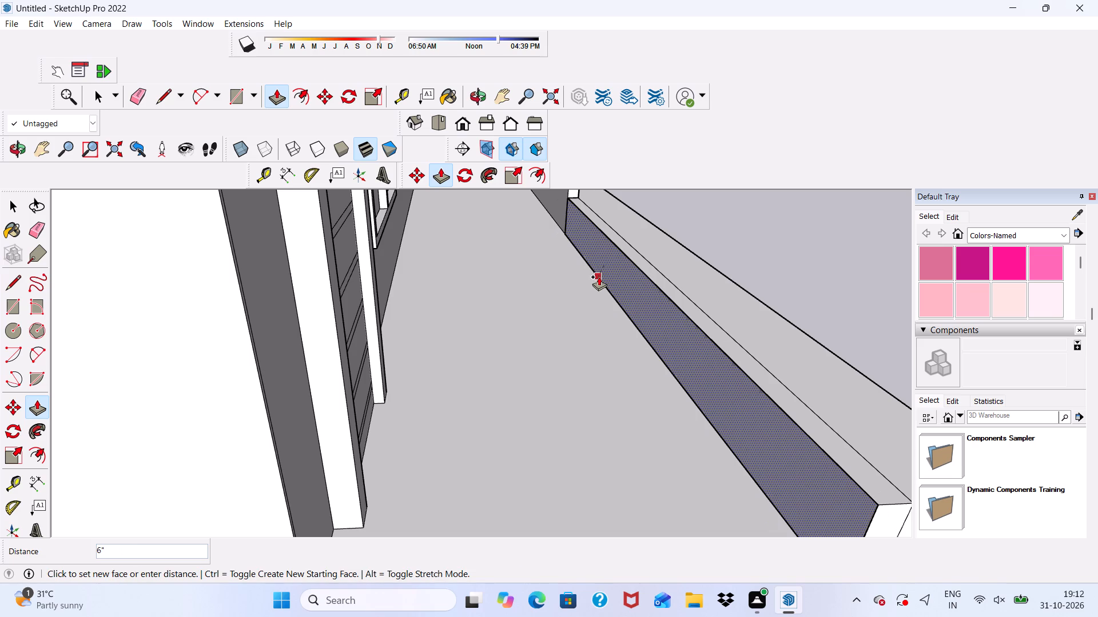
pyautogui.click(599, 277)
# Push/Pull the narrow end face beside the slab about 20' 7" along the horizontal band to the balcony's far end.
pyautogui.scroll(6, 571, 229)
pyautogui.click(572, 210)
pyautogui.scroll(-6, 607, 270)
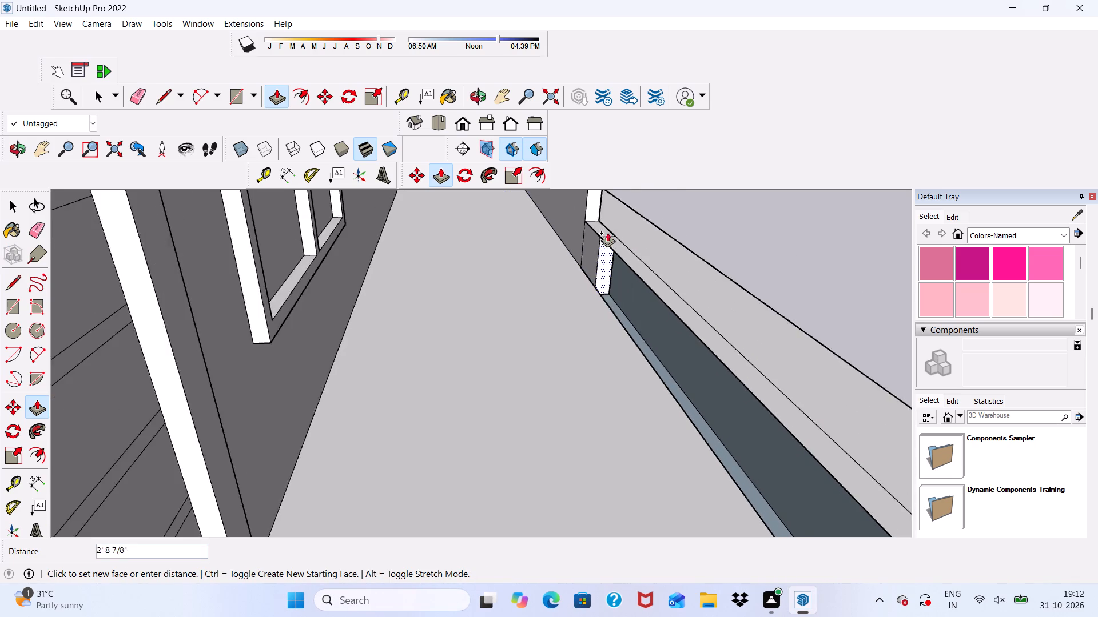
pyautogui.scroll(-3, 607, 233)
pyautogui.scroll(-6, 616, 281)
pyautogui.scroll(2, 722, 411)
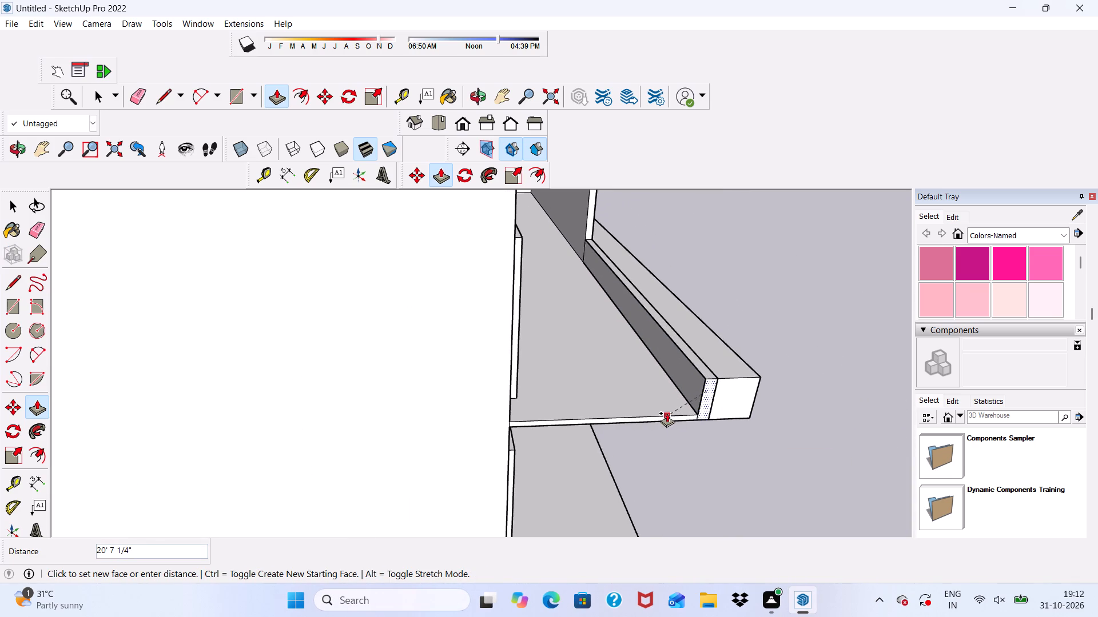
pyautogui.click(667, 412)
# Push/Pull the horizontal band's balcony-side face 6" onto the corner of the balcony slab.
pyautogui.scroll(8, 732, 392)
pyautogui.click(699, 390)
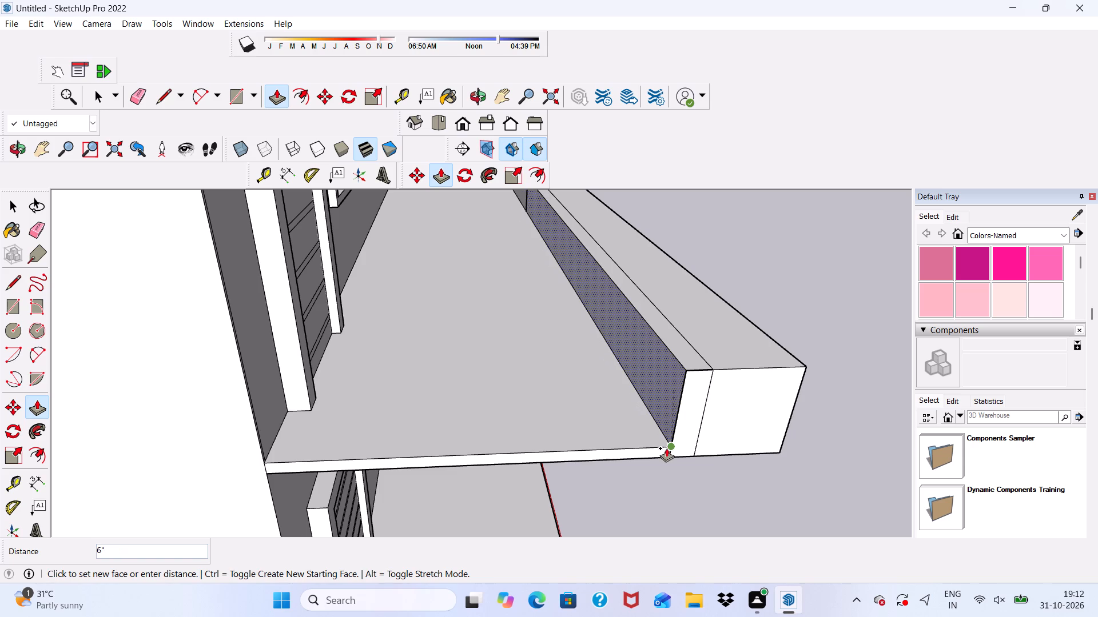
pyautogui.click(666, 448)
# Erase the leftover seam lines on the horizontal band's top face and end face.
pyautogui.scroll(-6, 693, 339)
pyautogui.moveTo(726, 370); pyautogui.dragTo(578, 375, button='middle')
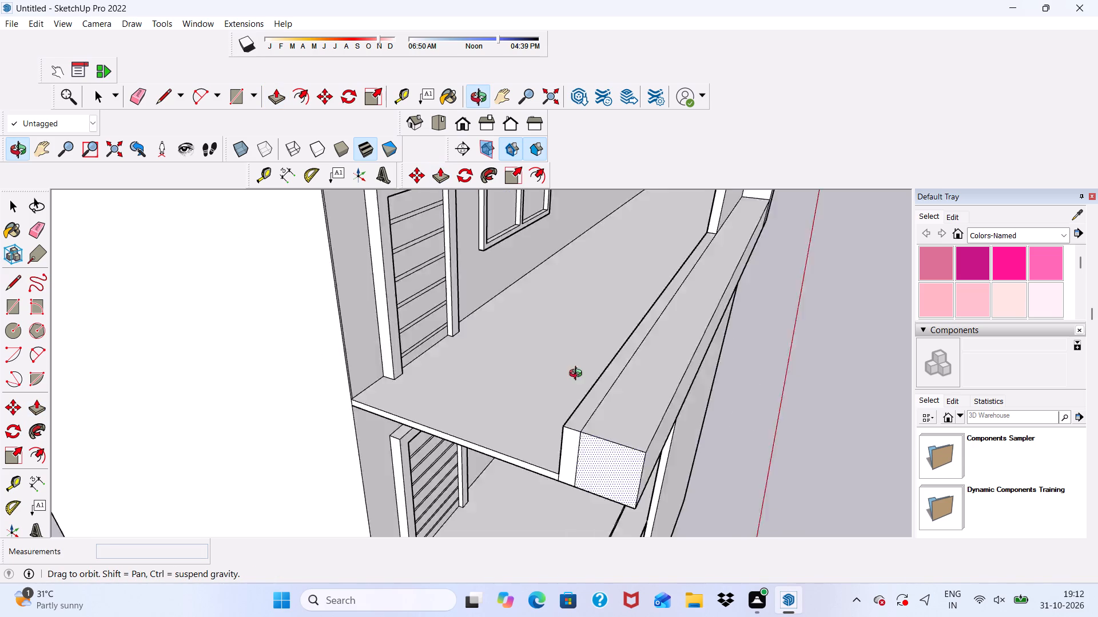
pyautogui.moveTo(578, 375); pyautogui.dragTo(407, 382, button='middle')
pyautogui.press('space')
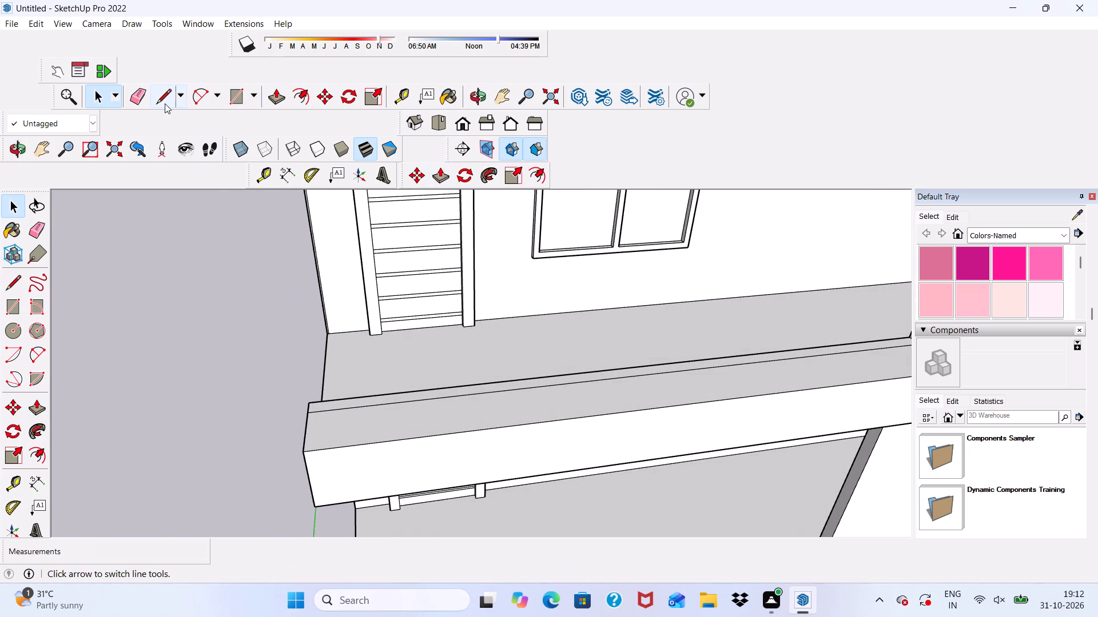
pyautogui.click(136, 93)
pyautogui.scroll(1, 280, 325)
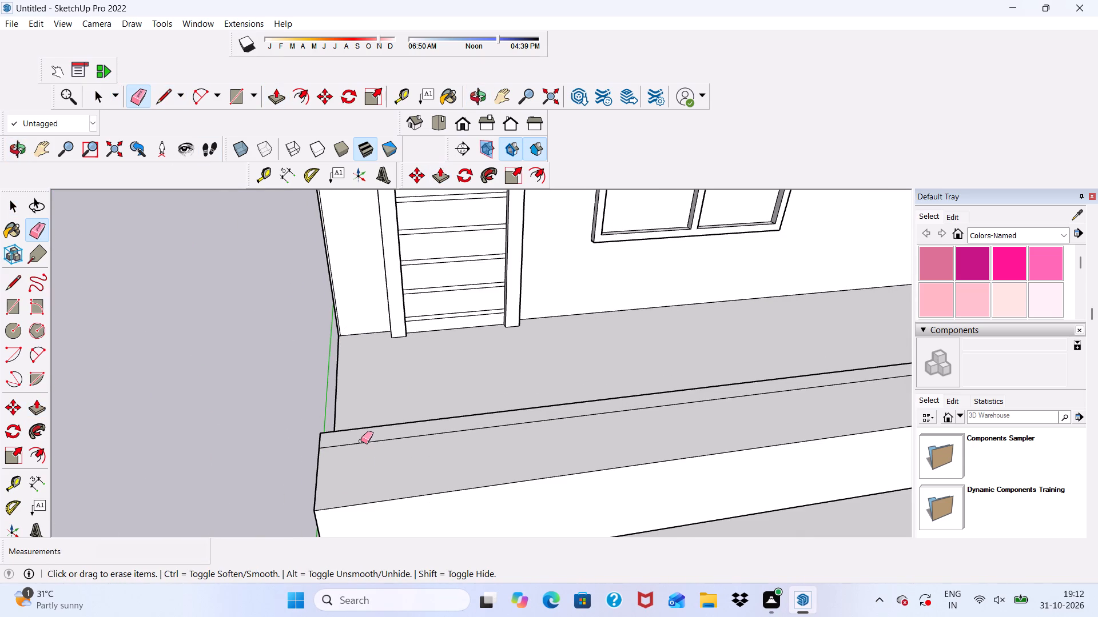
pyautogui.click(361, 441)
pyautogui.scroll(-2, 361, 438)
pyautogui.moveTo(364, 444); pyautogui.dragTo(364, 438)
pyautogui.scroll(-1, 363, 442)
pyautogui.moveTo(367, 448); pyautogui.dragTo(499, 403, button='middle')
pyautogui.moveTo(568, 402); pyautogui.dragTo(564, 415)
pyautogui.scroll(-4, 560, 402)
# Erase the joint line on the front face where the horizontal band meets the vertical band.
pyautogui.moveTo(561, 402); pyautogui.dragTo(733, 418, button='middle')
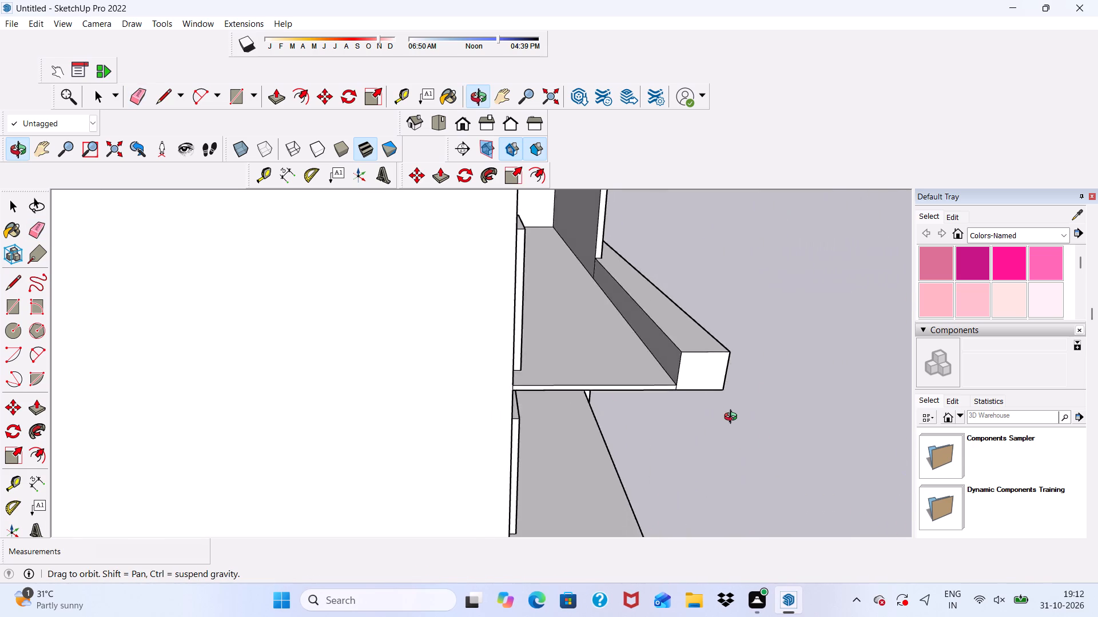
pyautogui.moveTo(733, 418); pyautogui.dragTo(594, 453, button='middle')
pyautogui.scroll(-5, 598, 330)
pyautogui.scroll(1, 767, 348)
pyautogui.moveTo(767, 348); pyautogui.dragTo(751, 344, button='middle')
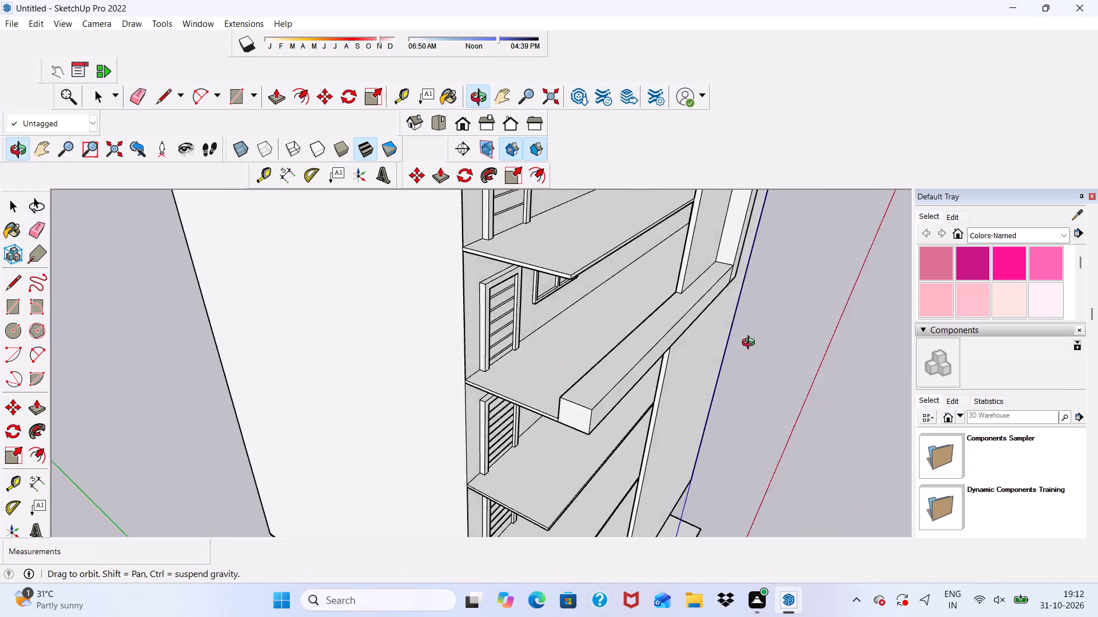
pyautogui.moveTo(751, 344); pyautogui.dragTo(600, 322, button='middle')
pyautogui.scroll(5, 833, 373)
pyautogui.moveTo(830, 354); pyautogui.dragTo(807, 352)
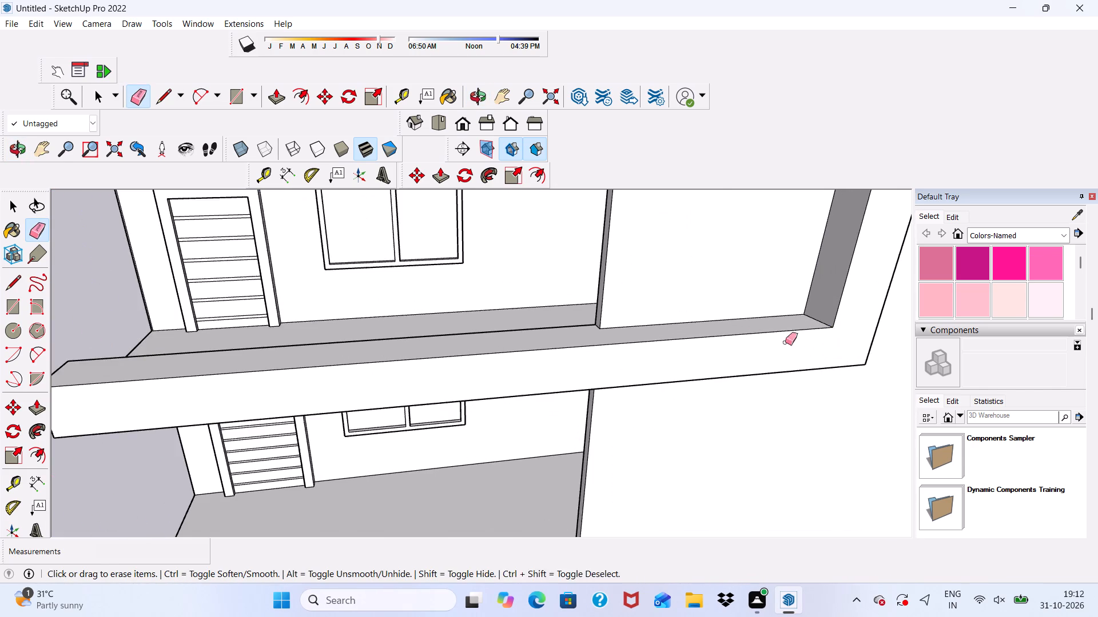
# Examine the finished frame of fascia, vertical band and lower horizontal band from the side and the front.
pyautogui.scroll(-4, 697, 344)
pyautogui.moveTo(563, 390); pyautogui.dragTo(876, 380, button='middle')
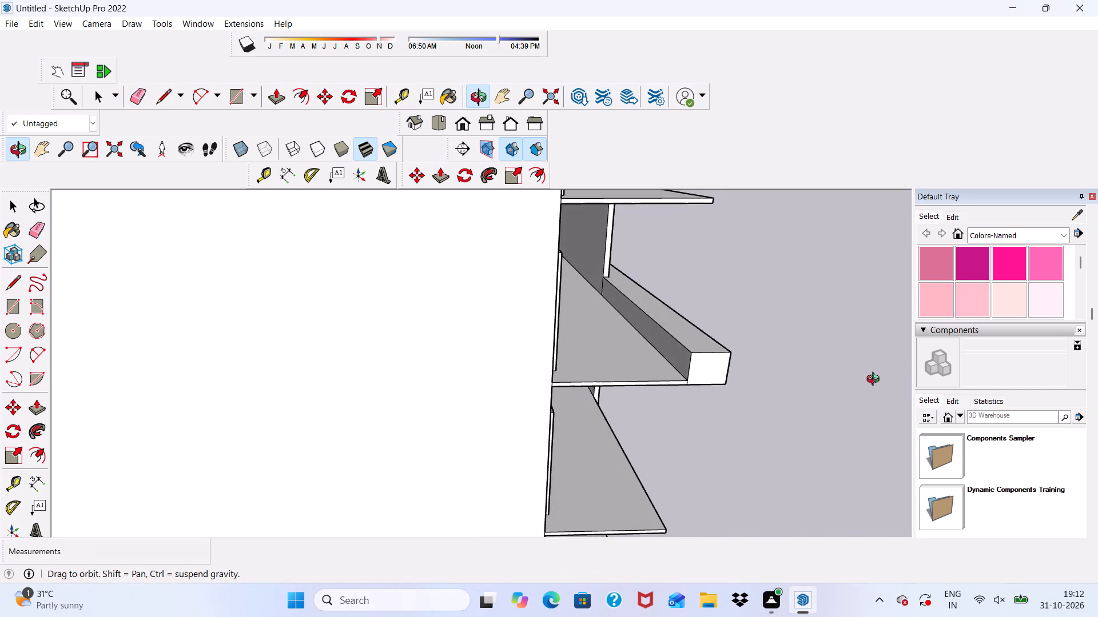
pyautogui.moveTo(876, 380); pyautogui.dragTo(464, 382, button='middle')
pyautogui.scroll(-2, 592, 347)
pyautogui.moveTo(704, 351); pyautogui.dragTo(867, 359, button='middle')
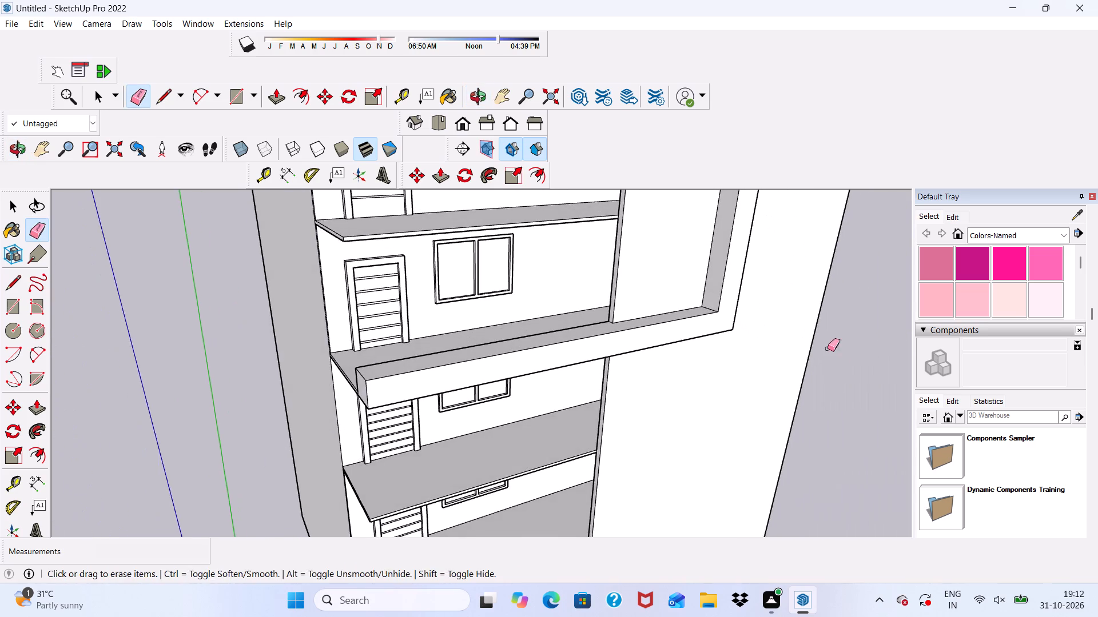
pyautogui.scroll(1, 734, 318)
pyautogui.press('space')
pyautogui.scroll(-11, 671, 320)
pyautogui.moveTo(672, 415); pyautogui.dragTo(555, 339, button='middle')
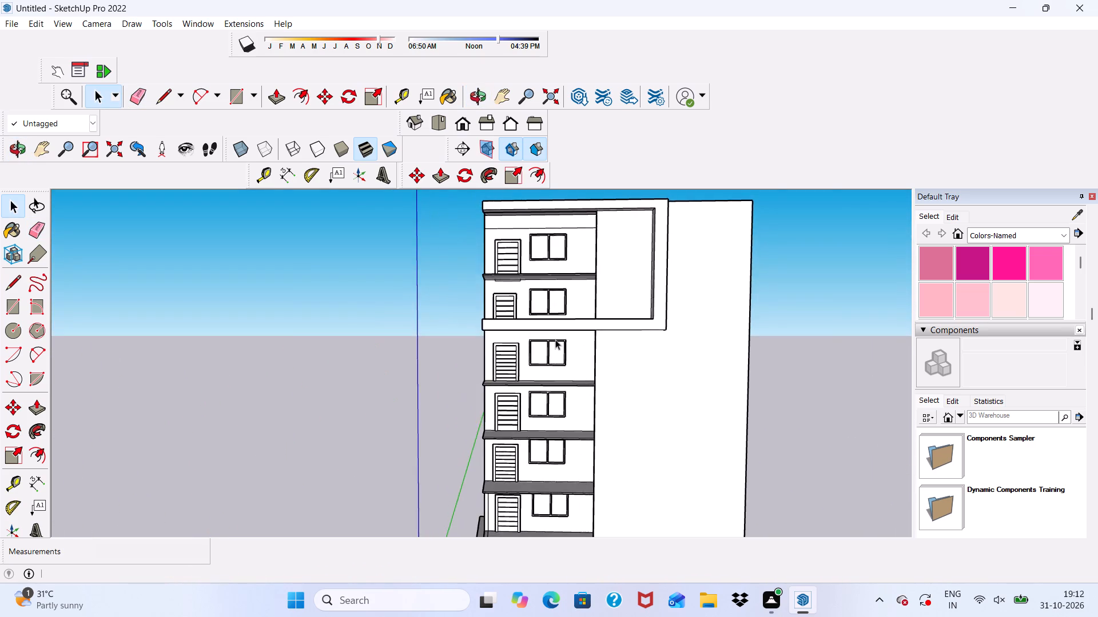
pyautogui.scroll(5, 555, 339)
pyautogui.scroll(-9, 555, 339)
pyautogui.scroll(6, 611, 257)
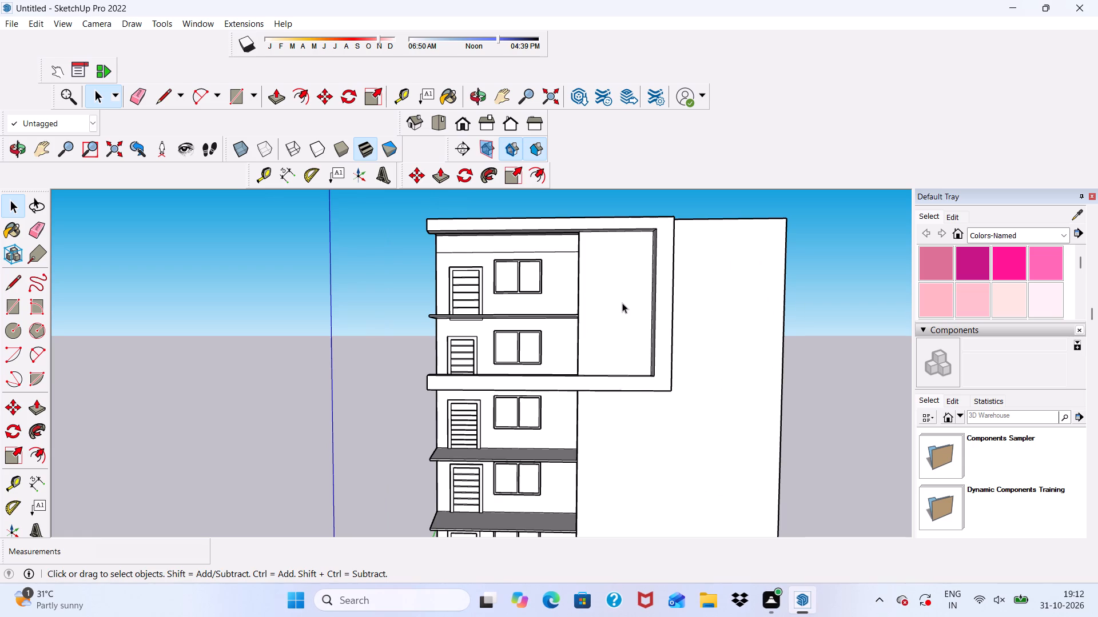
# Erase the vertical seam line on the end face of the roof fascia.
pyautogui.moveTo(622, 303); pyautogui.dragTo(838, 383, button='middle')
pyautogui.scroll(3, 570, 288)
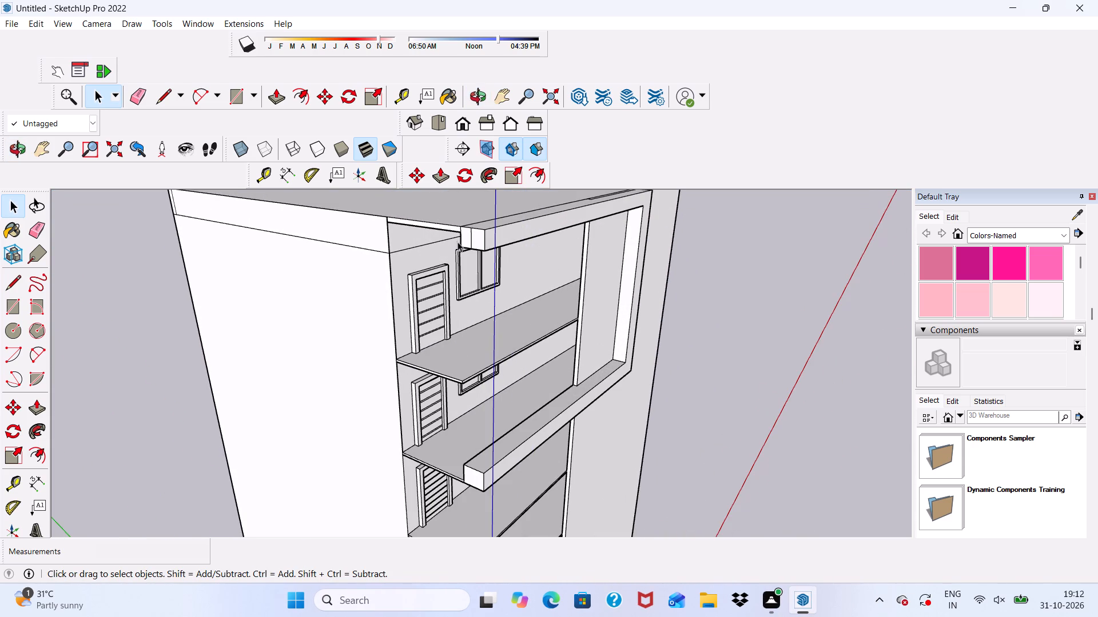
pyautogui.click(136, 90)
pyautogui.scroll(3, 487, 267)
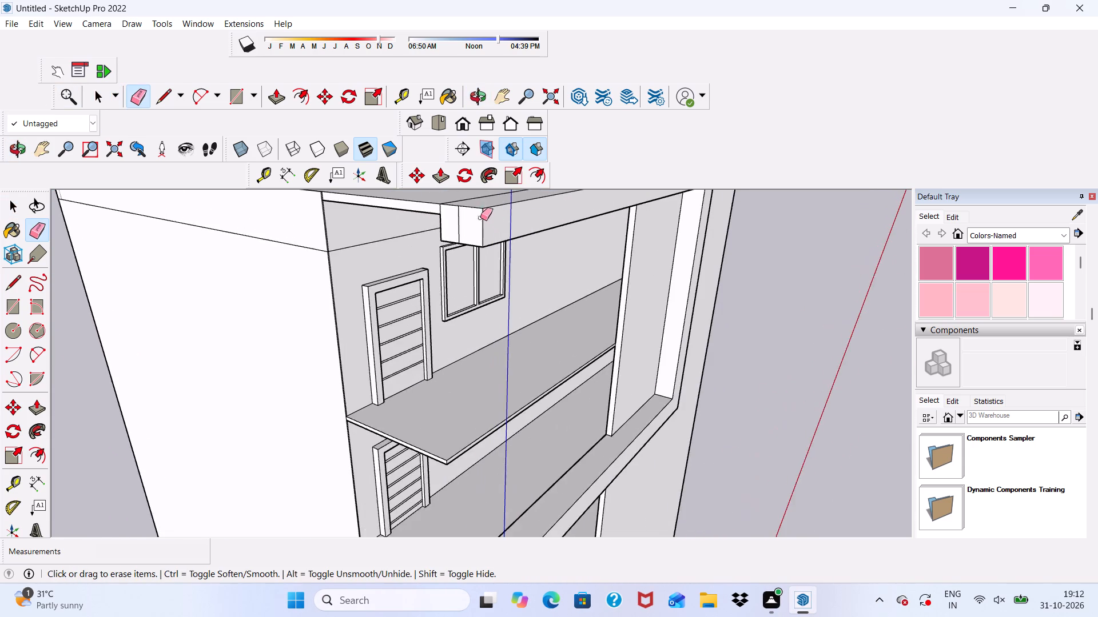
pyautogui.scroll(3, 480, 218)
pyautogui.moveTo(464, 214); pyautogui.dragTo(451, 233)
pyautogui.scroll(-5, 336, 235)
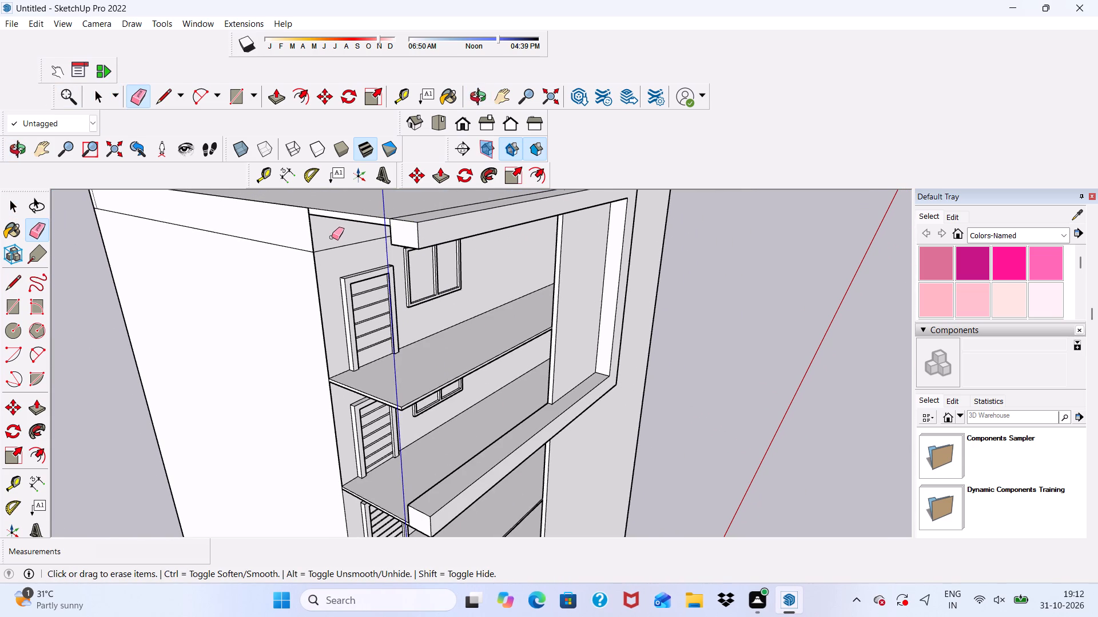
# Push/Pull the roof fascia's end face outward by about 1' 5", past the end of the roof slab.
pyautogui.moveTo(333, 238); pyautogui.dragTo(453, 304, button='middle')
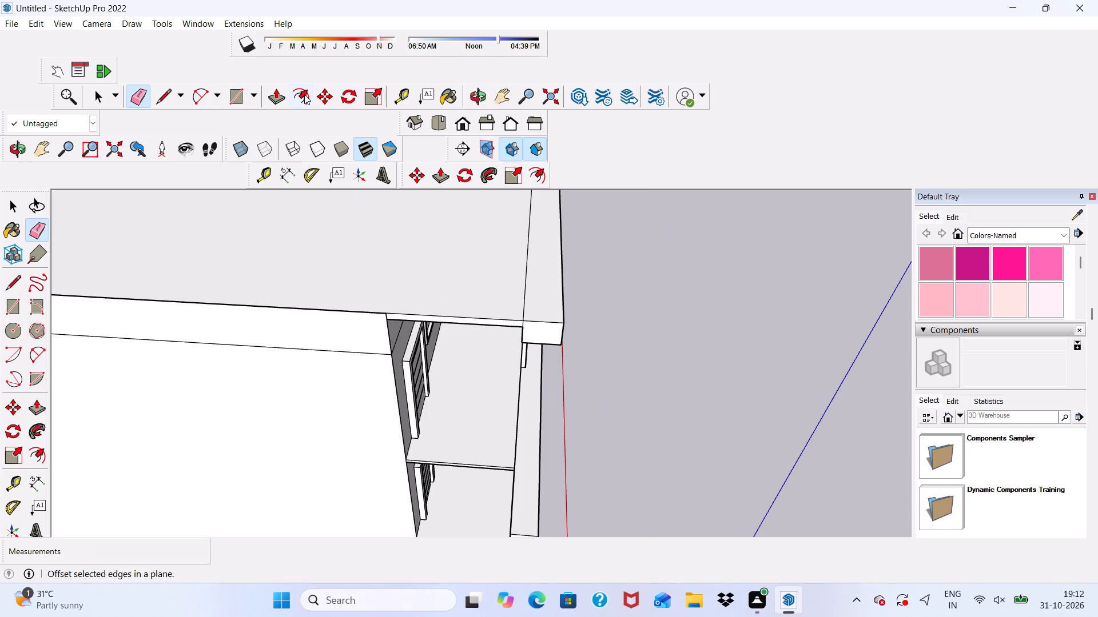
pyautogui.click(283, 94)
pyautogui.scroll(2, 558, 331)
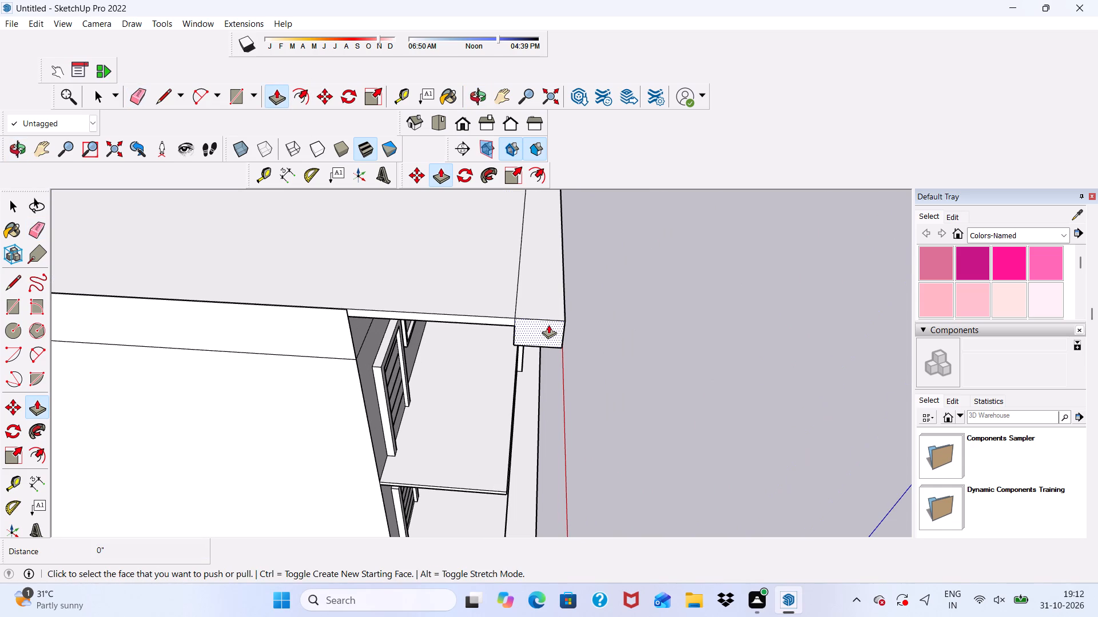
pyautogui.click(548, 324)
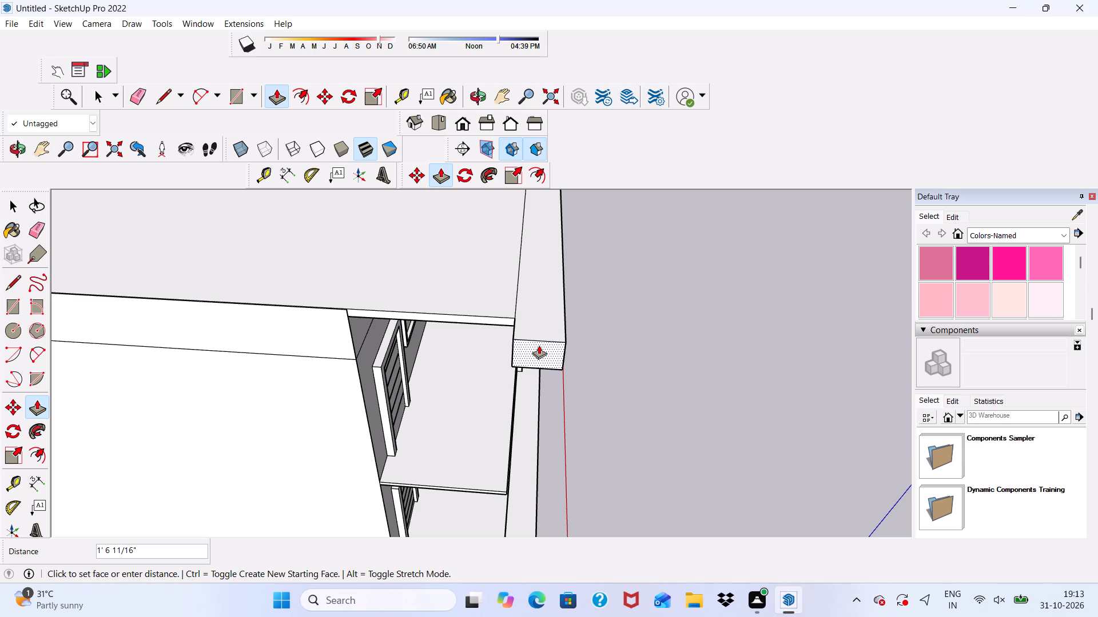
pyautogui.scroll(5, 539, 341)
pyautogui.moveTo(520, 344); pyautogui.dragTo(636, 306, button='middle')
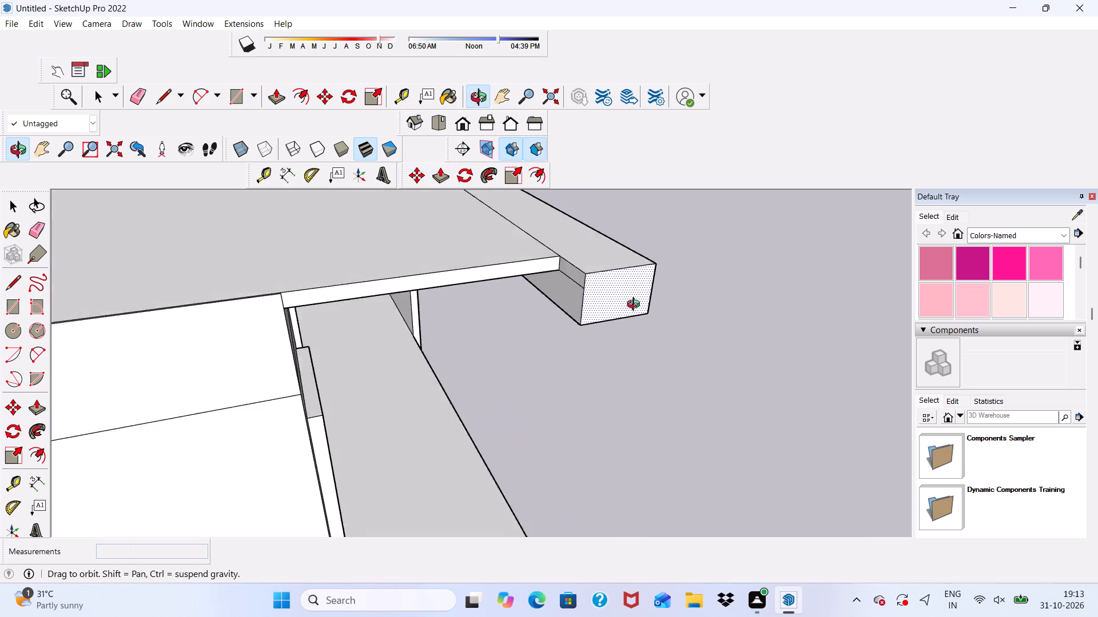
pyautogui.moveTo(636, 306); pyautogui.dragTo(661, 304, button='middle')
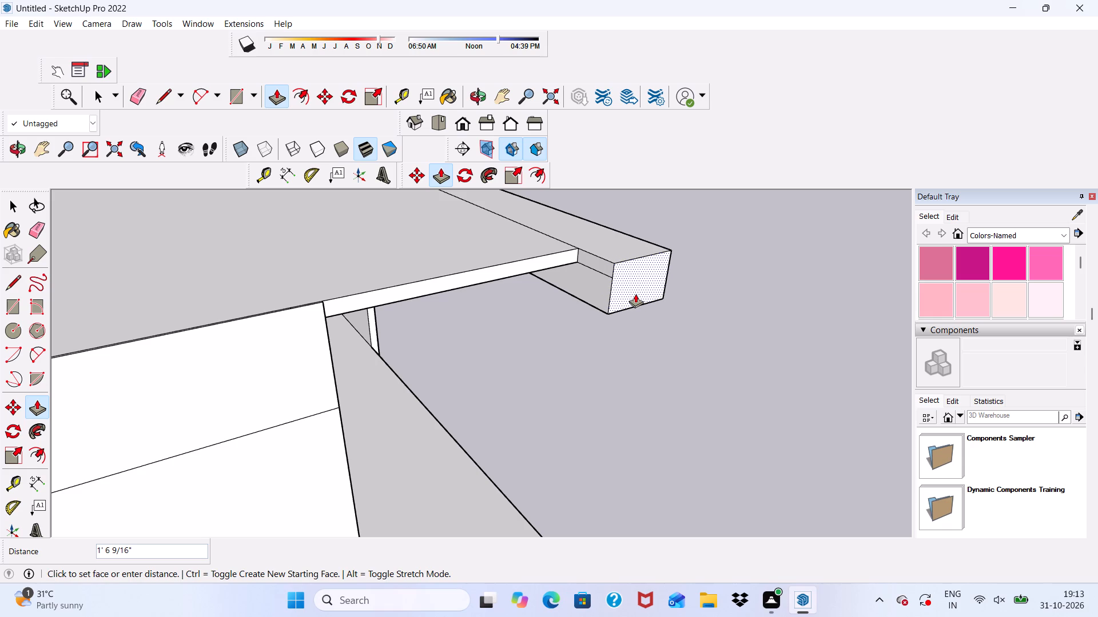
pyautogui.click(634, 291)
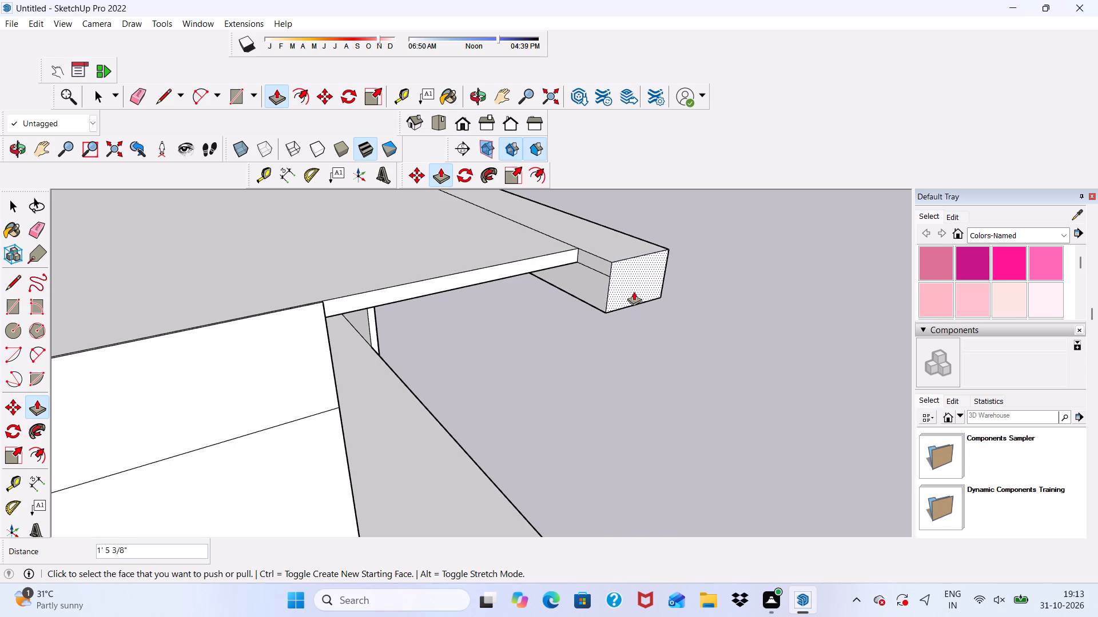
# Erase the leftover seam line on the inner side of the fascia's extended end.
pyautogui.click(133, 98)
pyautogui.scroll(4, 562, 241)
pyautogui.moveTo(598, 278); pyautogui.dragTo(601, 285)
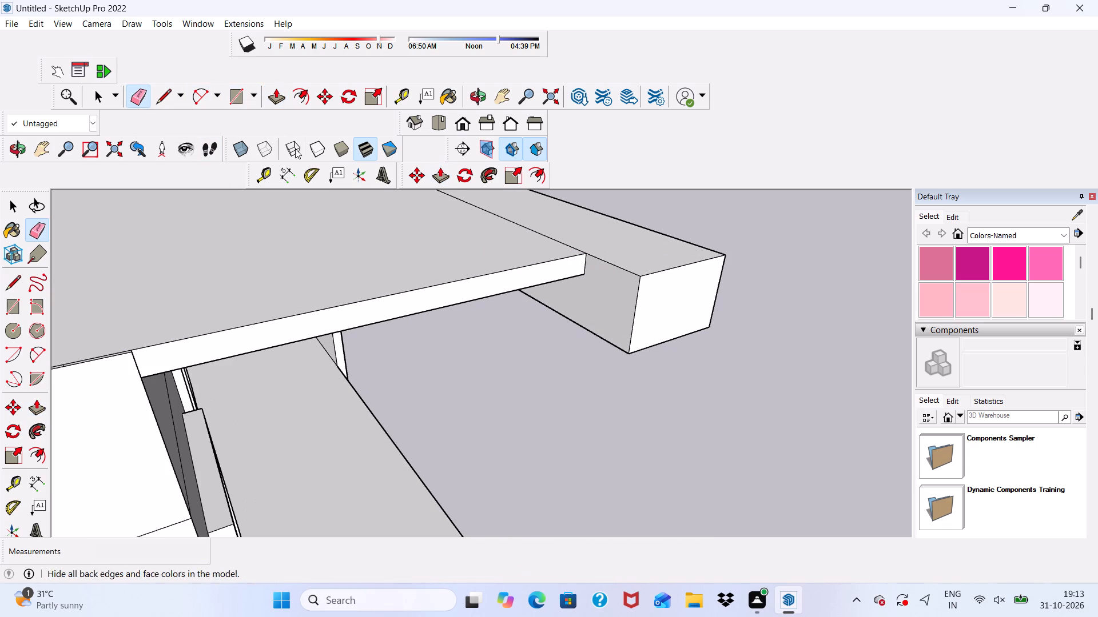
# Draw a rectangle about 1' 6 9/16" by 1' 5 3/8" on the inner side of the roof fascia's extended end.
pyautogui.click(270, 95)
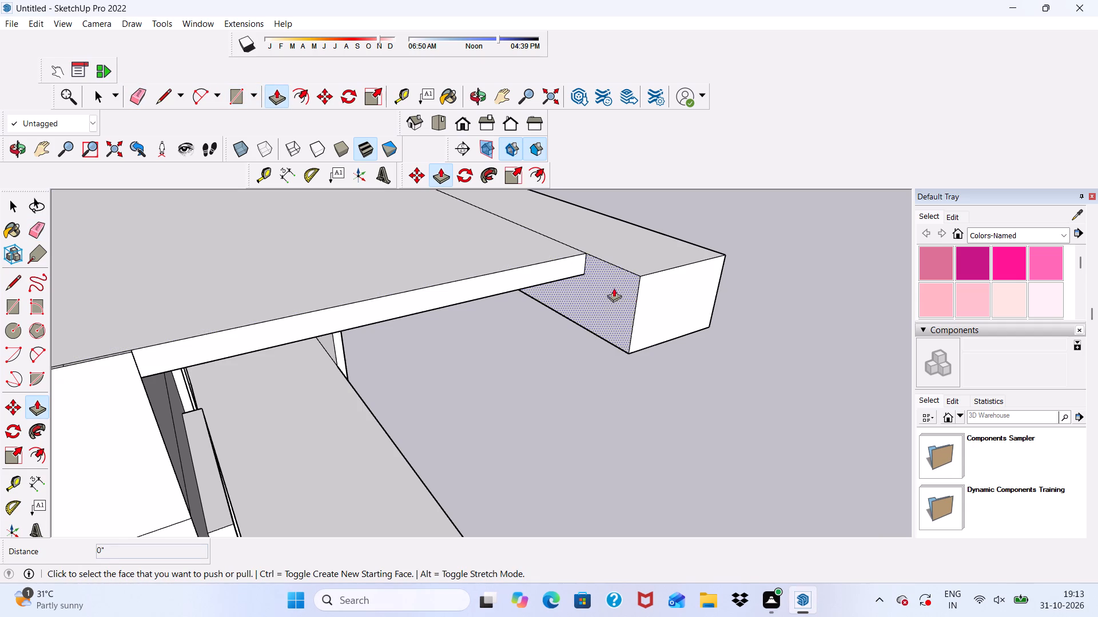
pyautogui.click(234, 97)
pyautogui.scroll(1, 624, 335)
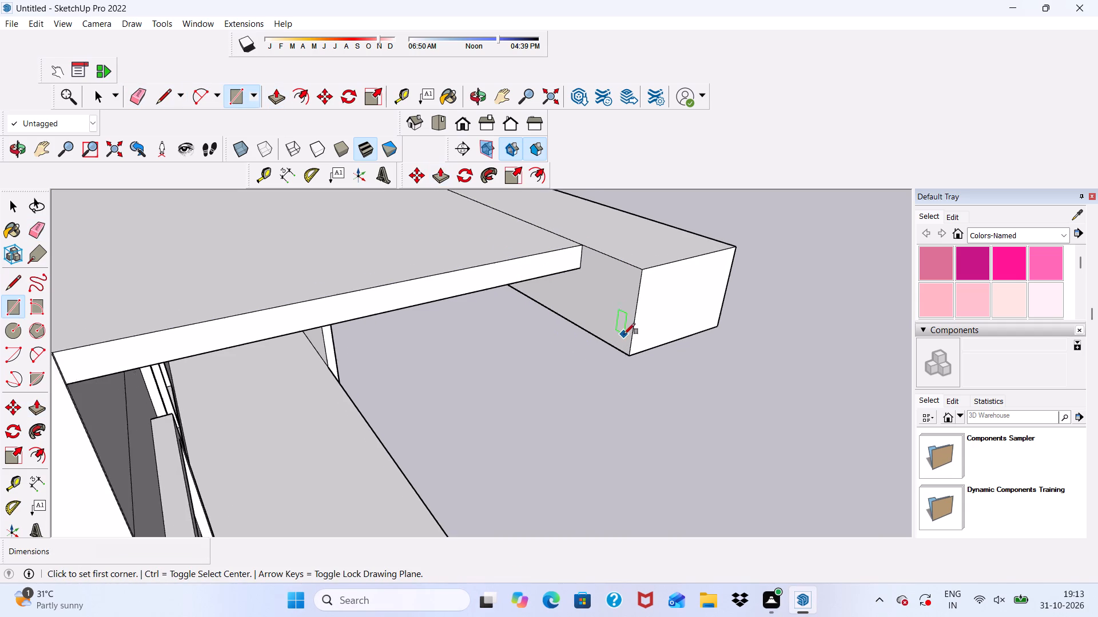
pyautogui.scroll(1, 624, 334)
pyautogui.click(630, 356)
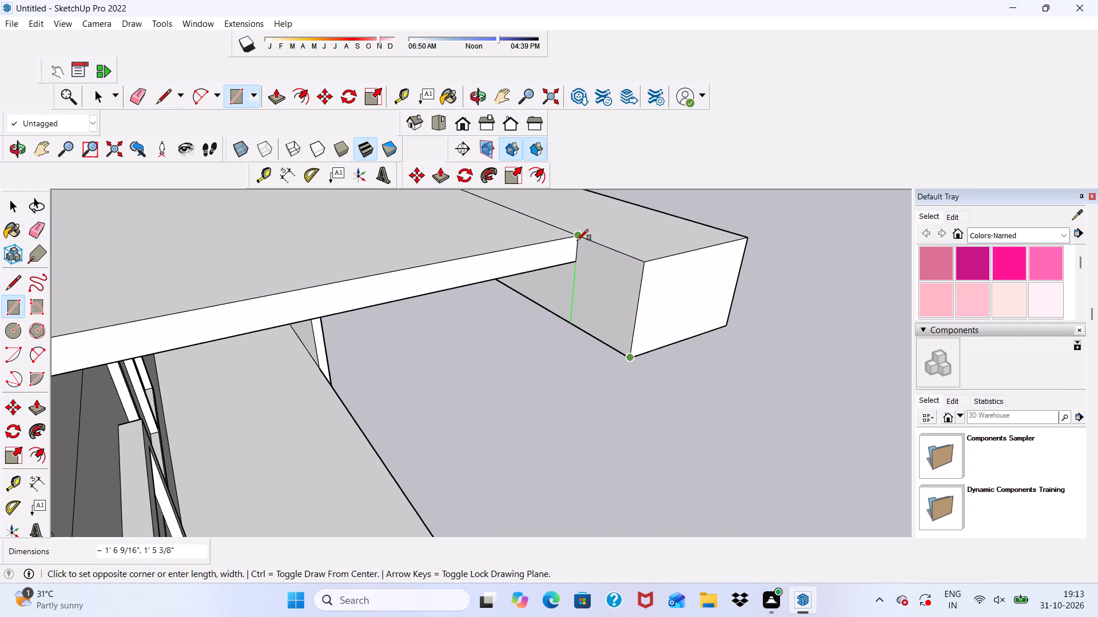
pyautogui.click(577, 241)
# Push/Pull the new rectangle on the fascia's end by about 11' 5 1/2" to form a return along the building's side wall.
pyautogui.click(272, 94)
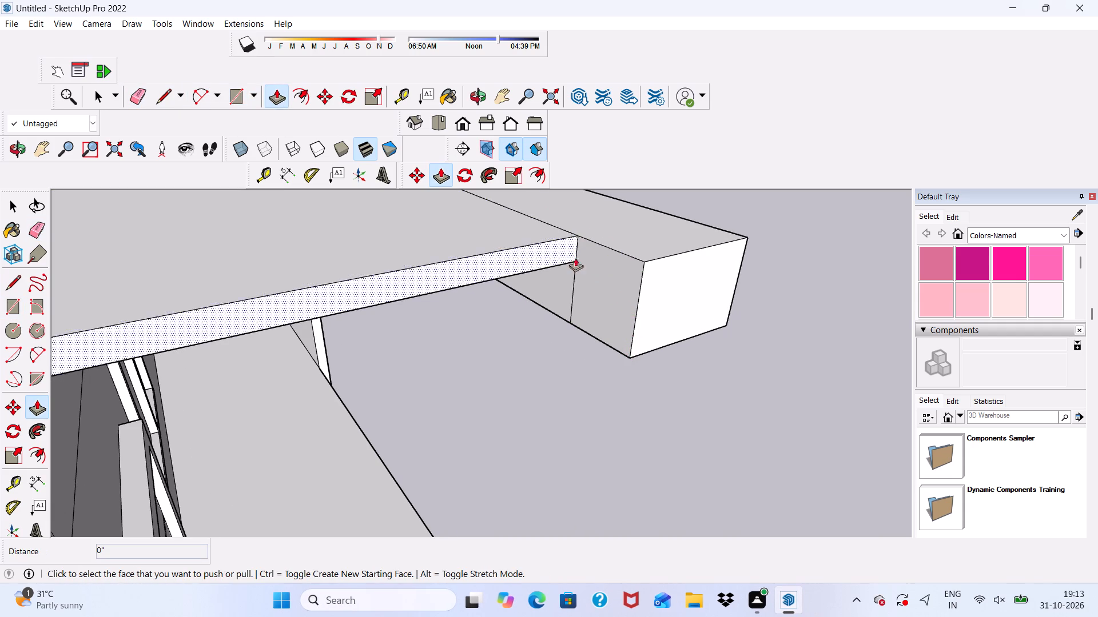
pyautogui.click(590, 269)
pyautogui.scroll(-12, 396, 277)
pyautogui.scroll(4, 250, 302)
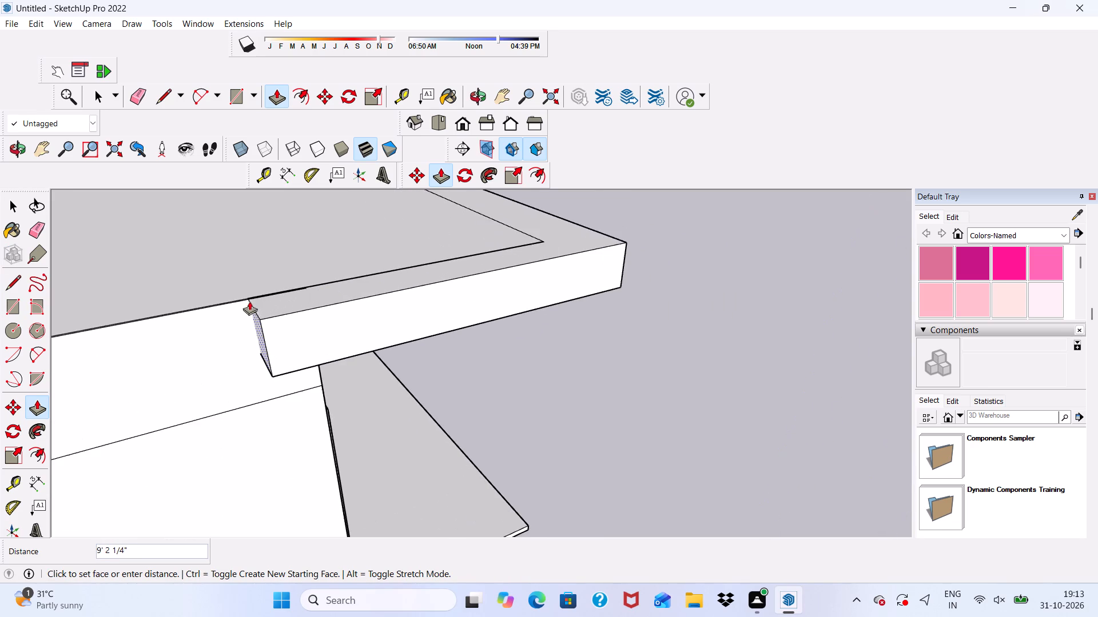
pyautogui.scroll(-6, 214, 292)
pyautogui.scroll(2, 180, 305)
pyautogui.click(172, 303)
# Push/Pull the lower horizontal band's end face outward by about 1' 10 5/16", past the end of the balcony slab.
pyautogui.scroll(-3, 174, 305)
pyautogui.moveTo(220, 327); pyautogui.dragTo(276, 252, button='middle')
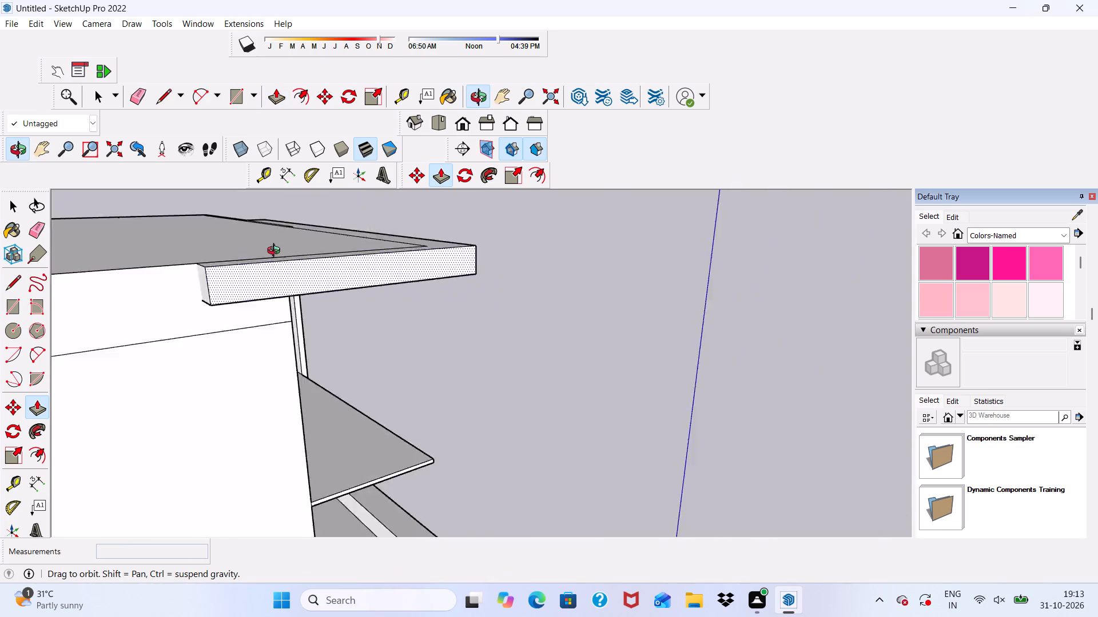
pyautogui.moveTo(276, 252); pyautogui.dragTo(1, 303, button='middle')
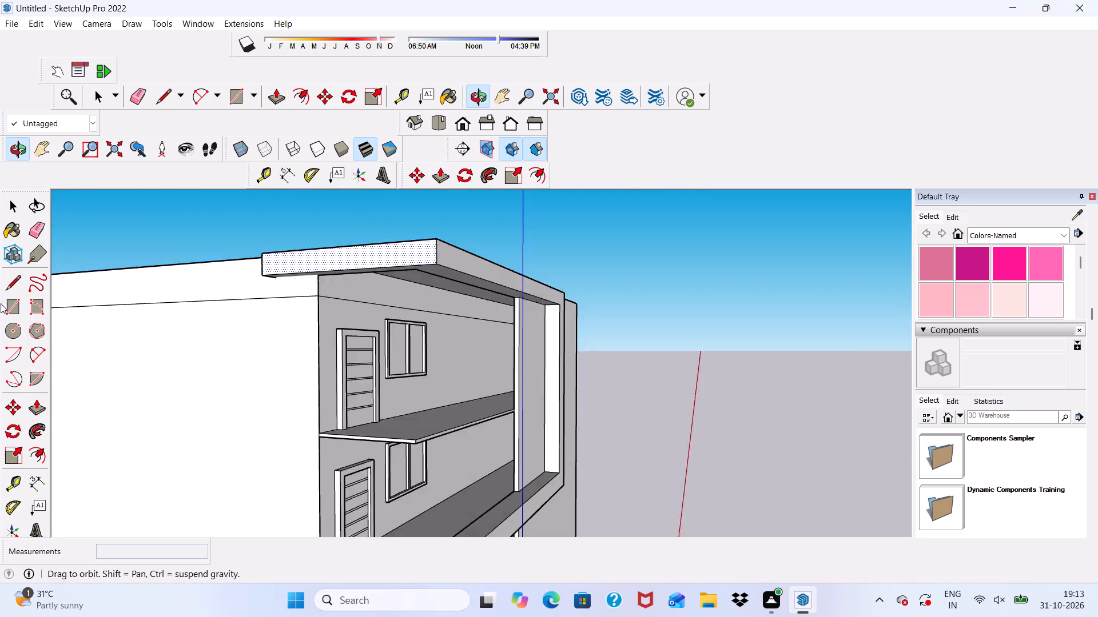
pyautogui.moveTo(1, 303); pyautogui.dragTo(11, 233, button='middle')
pyautogui.moveTo(536, 267); pyautogui.dragTo(367, 209, button='middle')
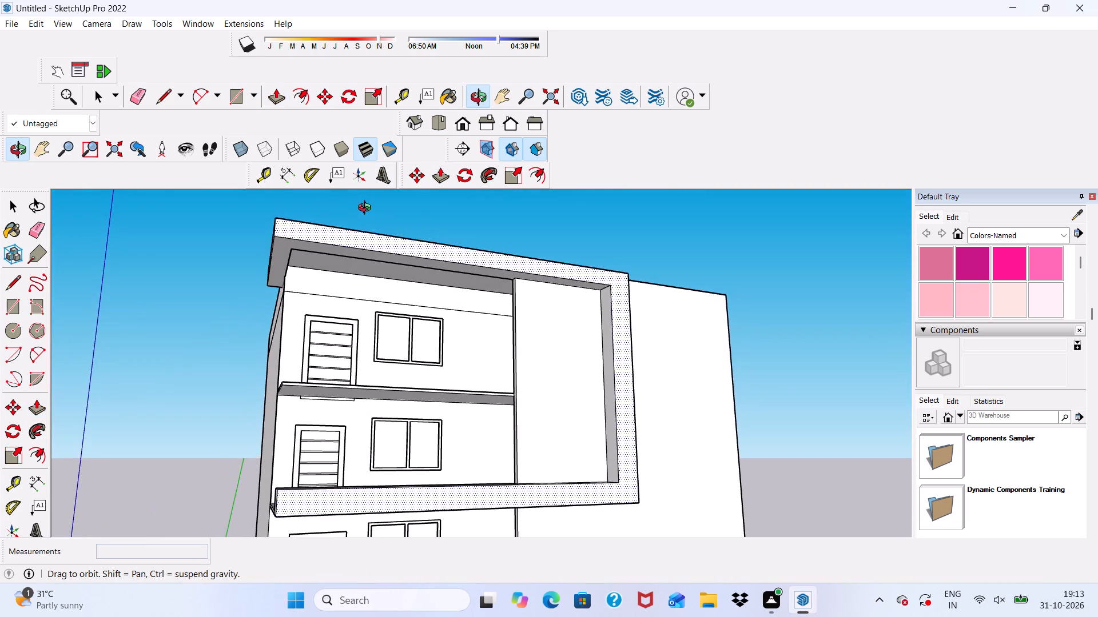
pyautogui.moveTo(367, 209); pyautogui.dragTo(472, 246, button='middle')
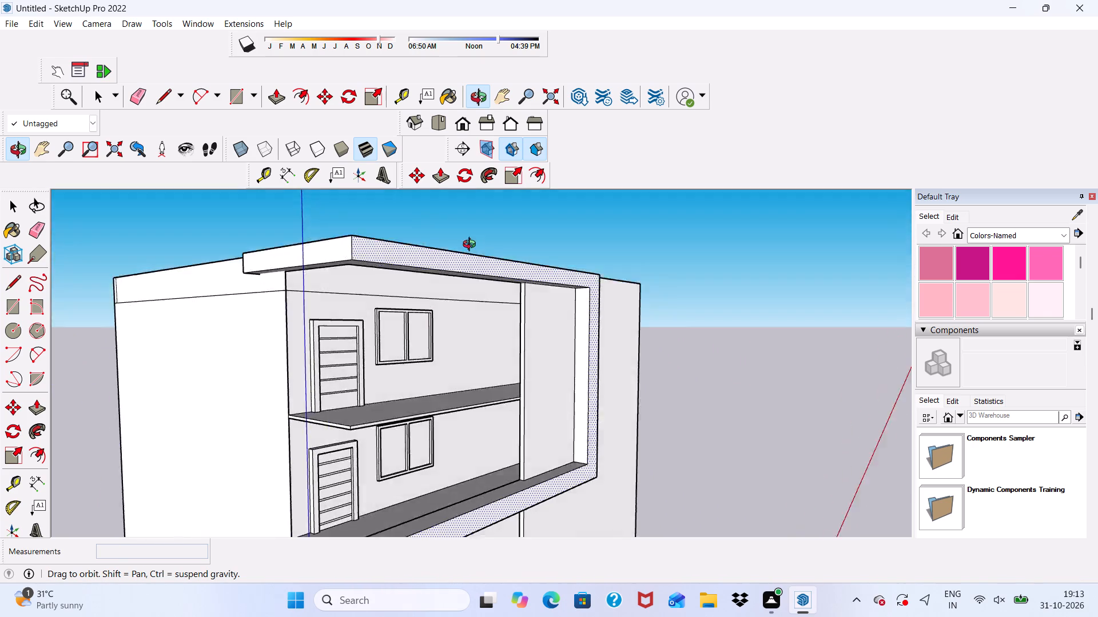
pyautogui.moveTo(472, 246); pyautogui.dragTo(542, 301, button='middle')
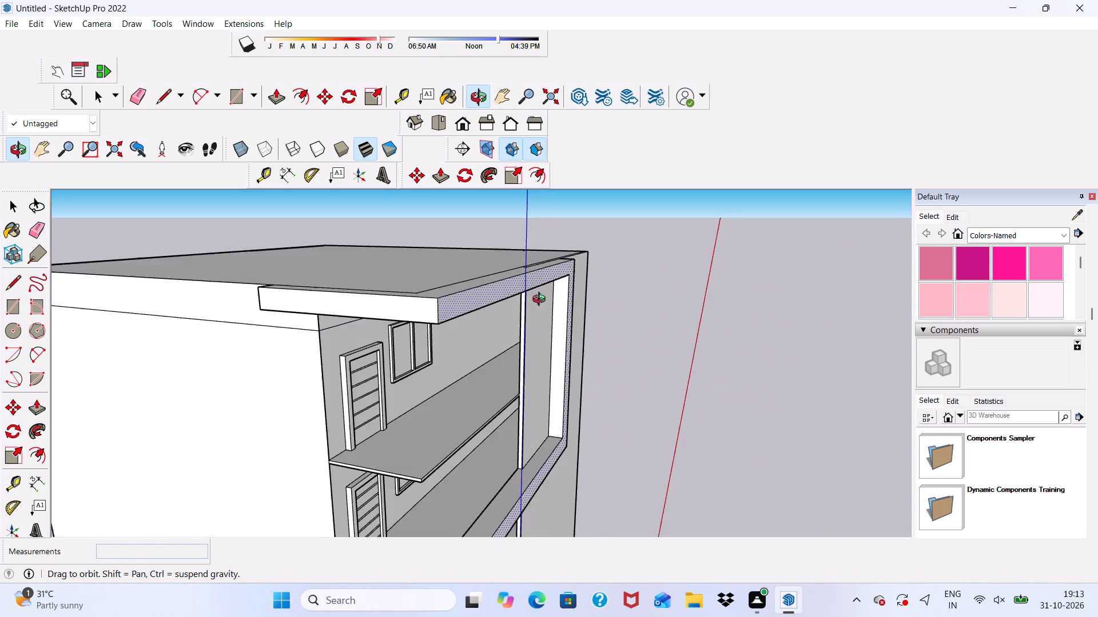
pyautogui.moveTo(542, 301); pyautogui.dragTo(542, 299, button='middle')
pyautogui.scroll(-5, 545, 272)
pyautogui.scroll(1, 475, 380)
pyautogui.scroll(-3, 471, 383)
pyautogui.scroll(16, 467, 482)
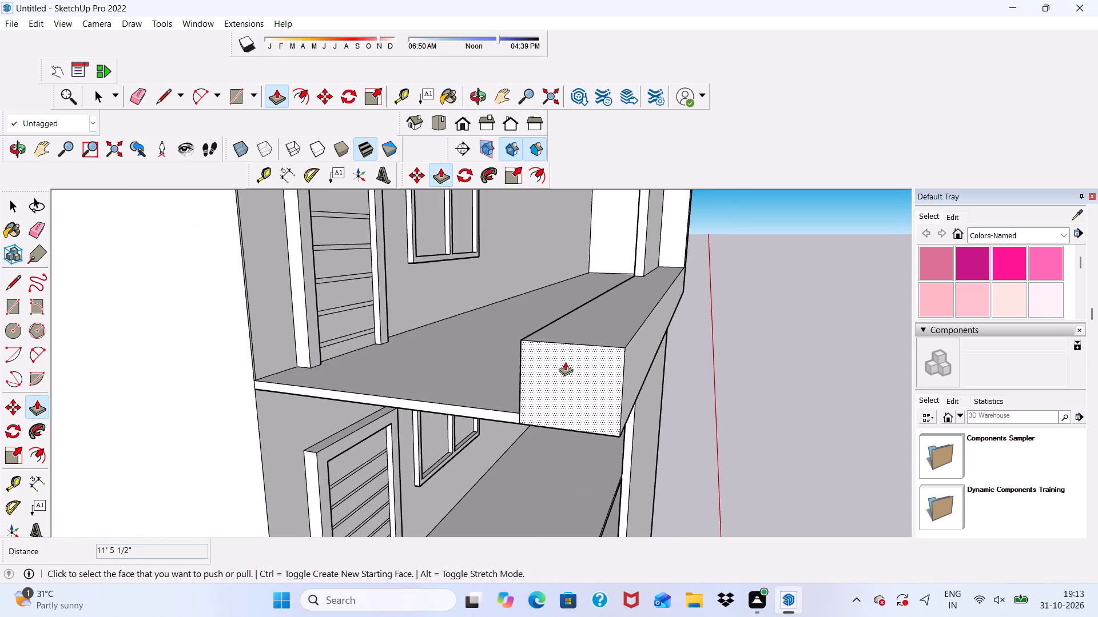
pyautogui.scroll(3, 565, 362)
pyautogui.click(565, 361)
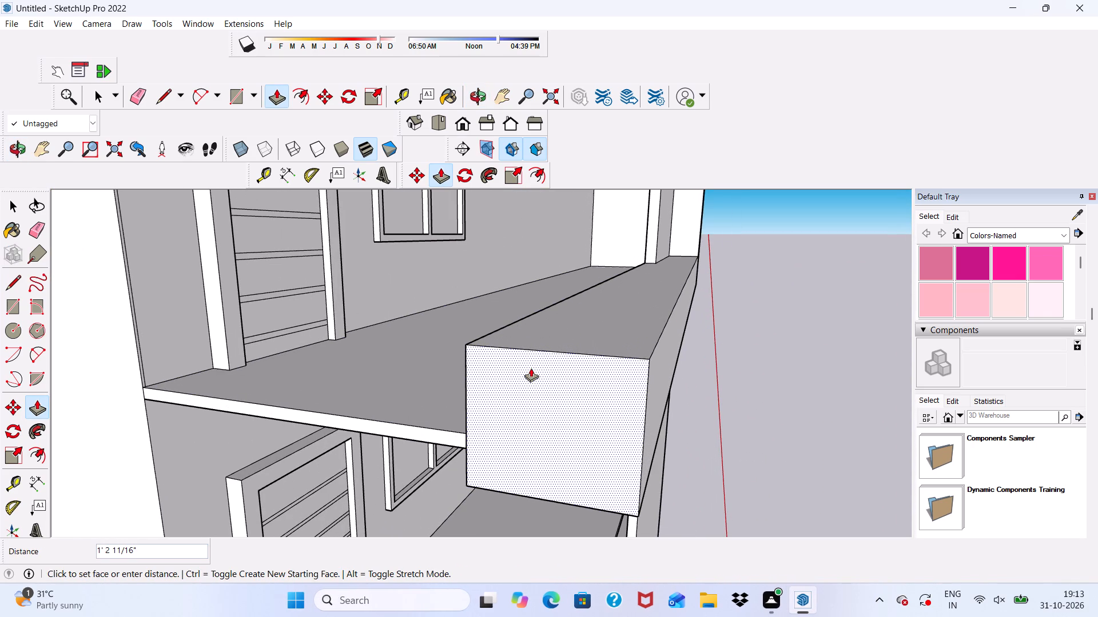
pyautogui.scroll(-1, 530, 368)
pyautogui.moveTo(530, 369); pyautogui.dragTo(549, 370, button='middle')
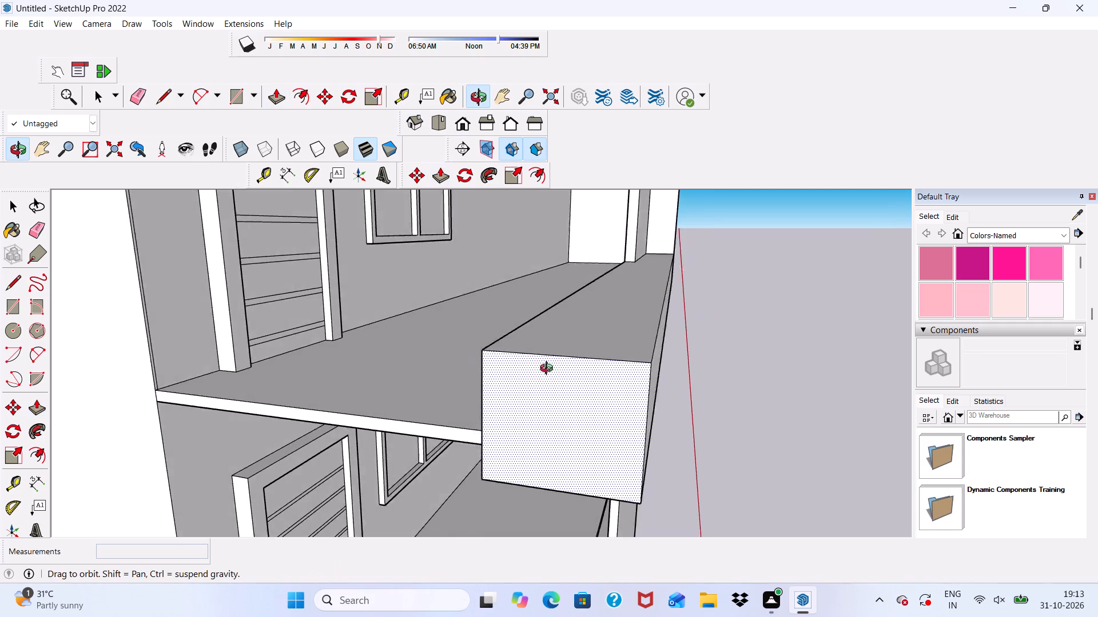
pyautogui.moveTo(549, 370); pyautogui.dragTo(754, 341, button='middle')
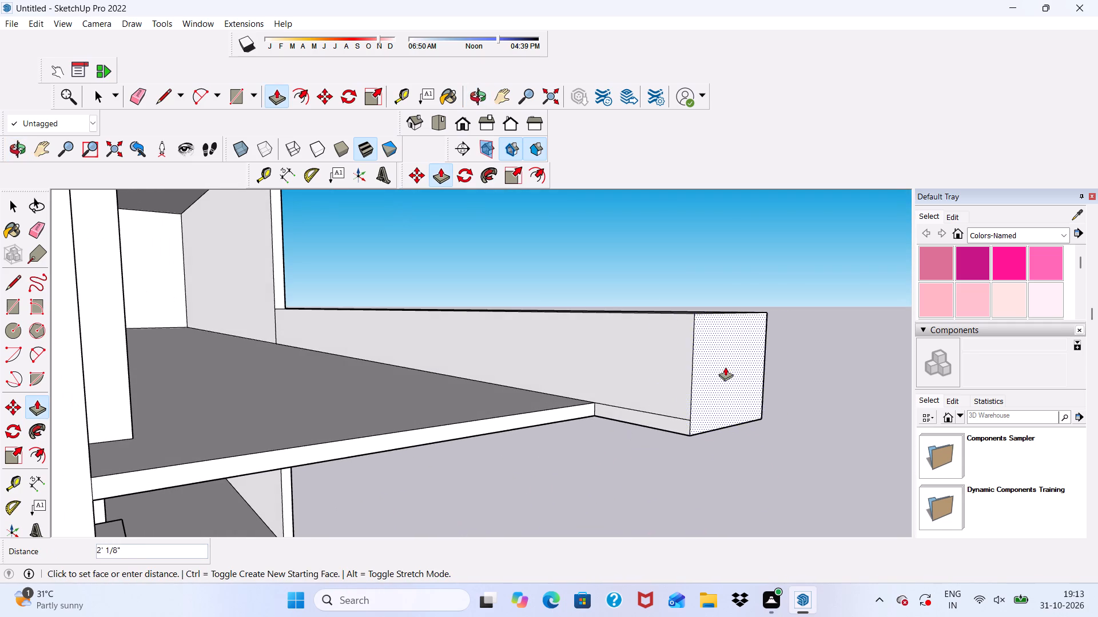
pyautogui.click(715, 375)
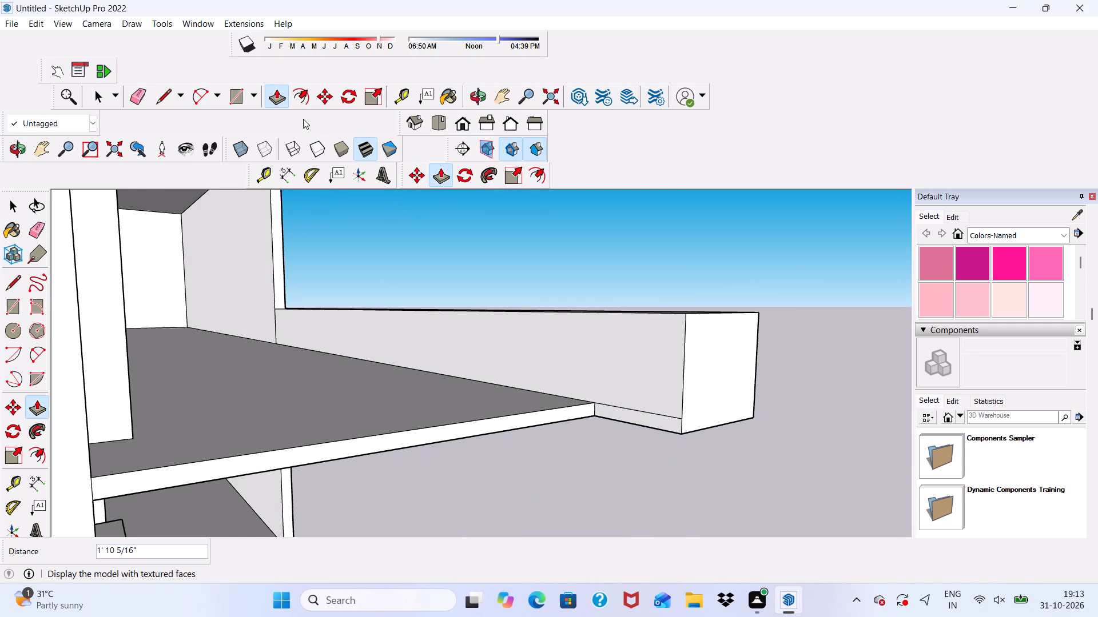
# Draw a rectangle about 1' 11 5/16" by 1' 10 5/16" on the inner side of the lower band's extended end.
pyautogui.click(240, 94)
pyautogui.scroll(3, 654, 456)
pyautogui.scroll(-6, 643, 427)
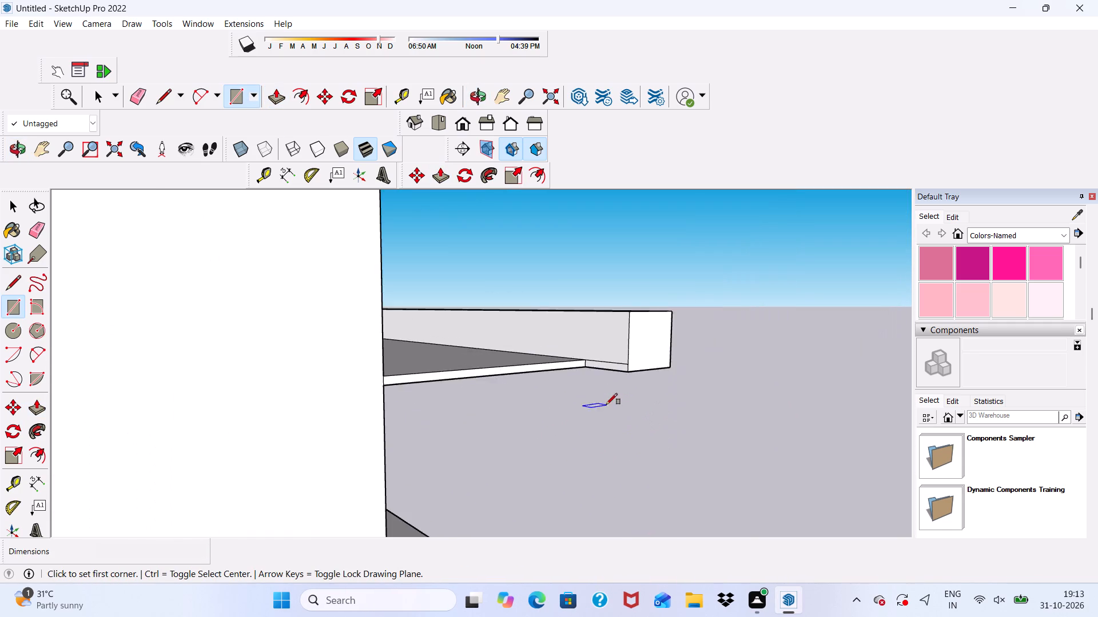
pyautogui.moveTo(607, 404); pyautogui.dragTo(691, 410, button='middle')
pyautogui.scroll(14, 599, 352)
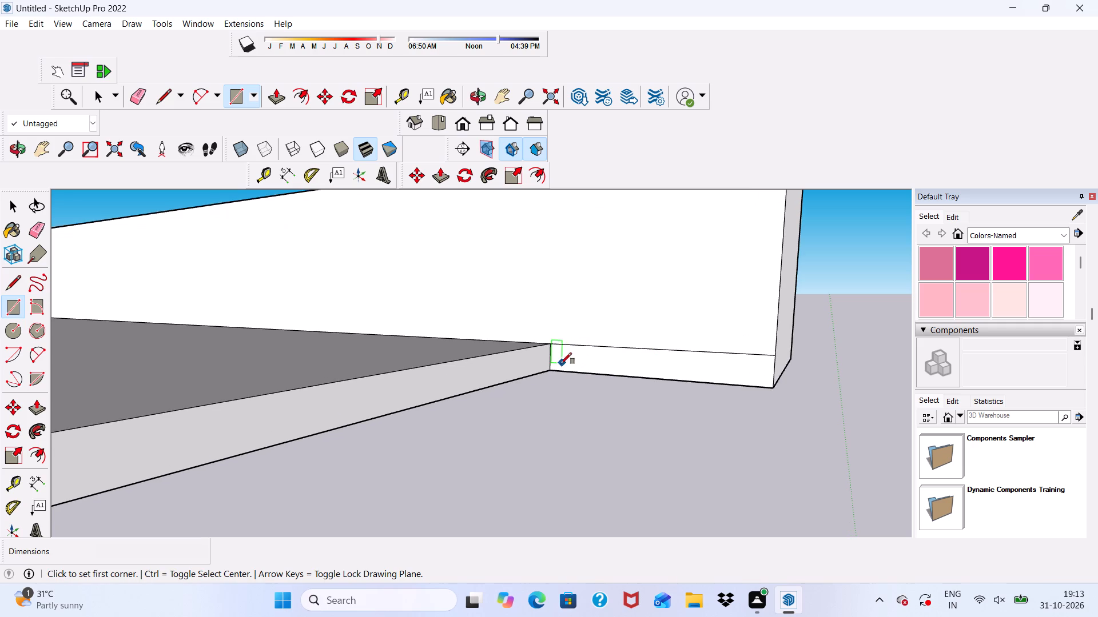
pyautogui.click(545, 367)
pyautogui.click(552, 374)
pyautogui.scroll(-7, 559, 329)
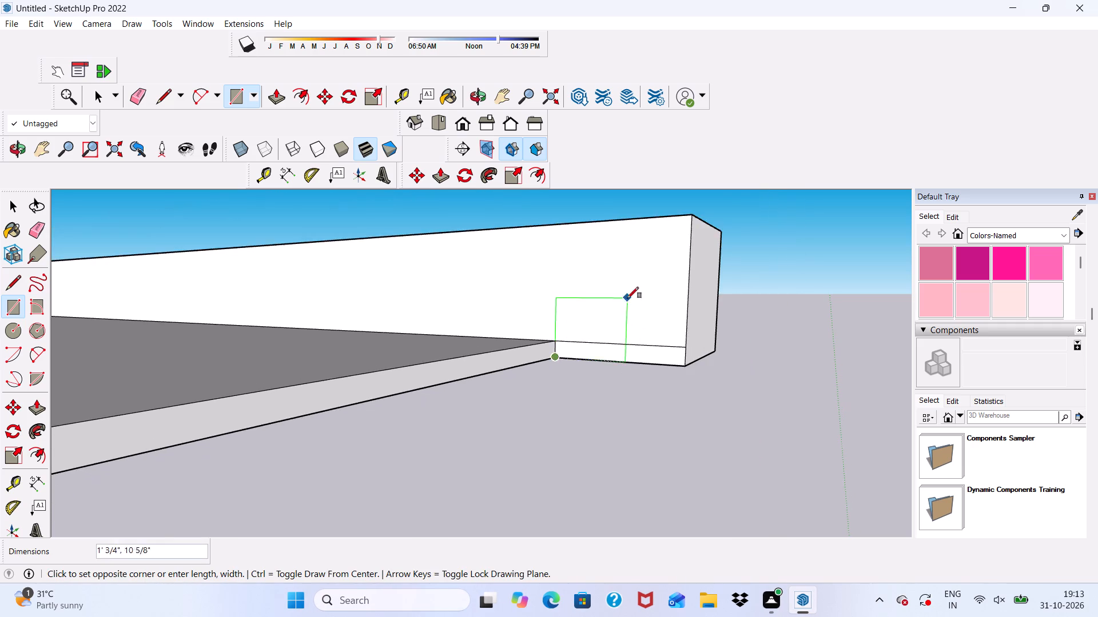
pyautogui.scroll(-2, 627, 298)
pyautogui.click(666, 250)
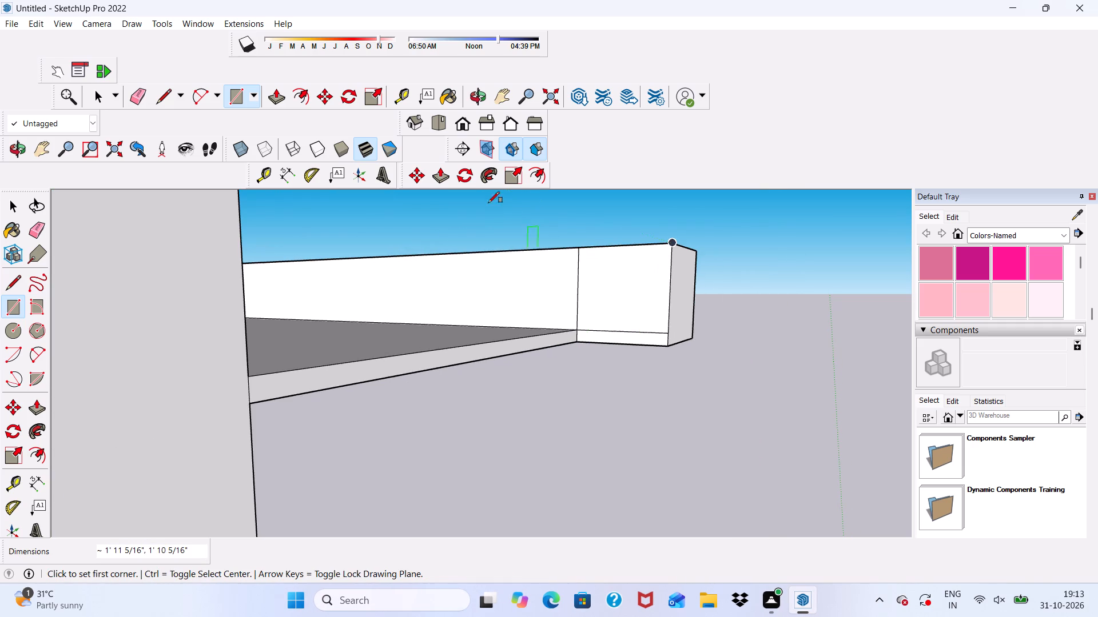
# Erase the horizontal seam line crossing the rectangle on the lower band's extended end.
pyautogui.click(137, 94)
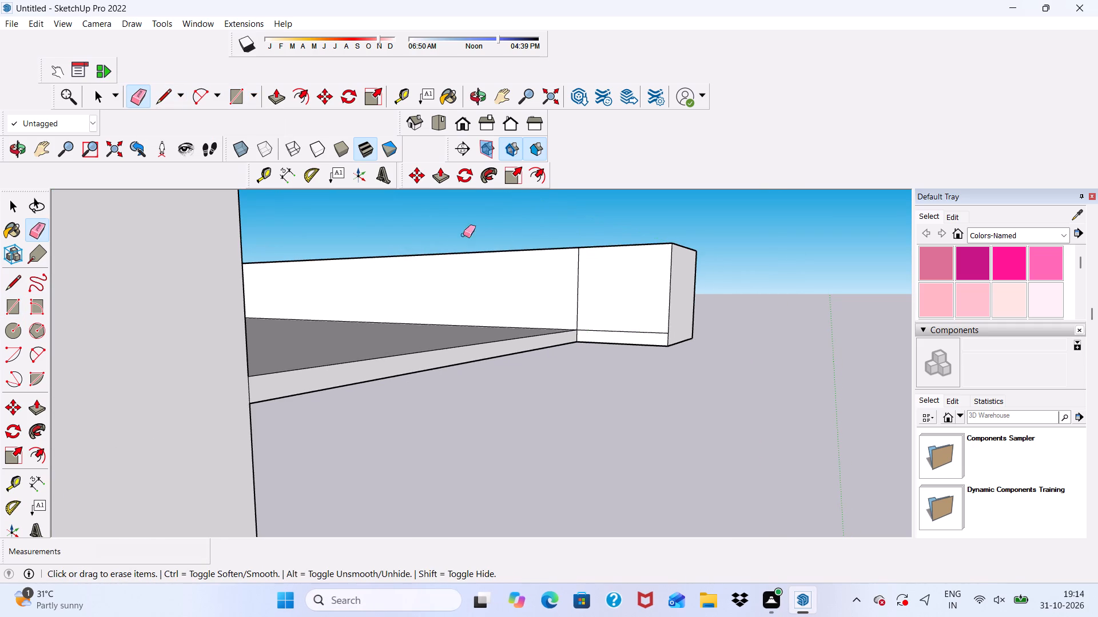
pyautogui.click(594, 328)
pyautogui.click(598, 331)
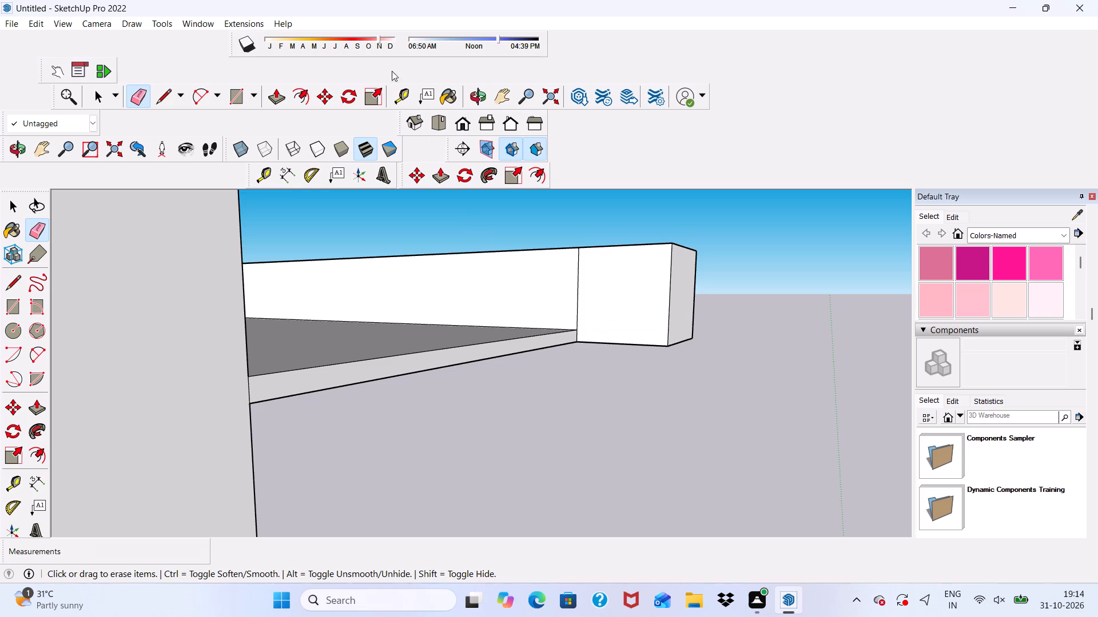
# Push/Pull the rectangle on the lower band's end by about 11' 5 1/2" along the side wall, level with the roof return's end.
pyautogui.click(268, 93)
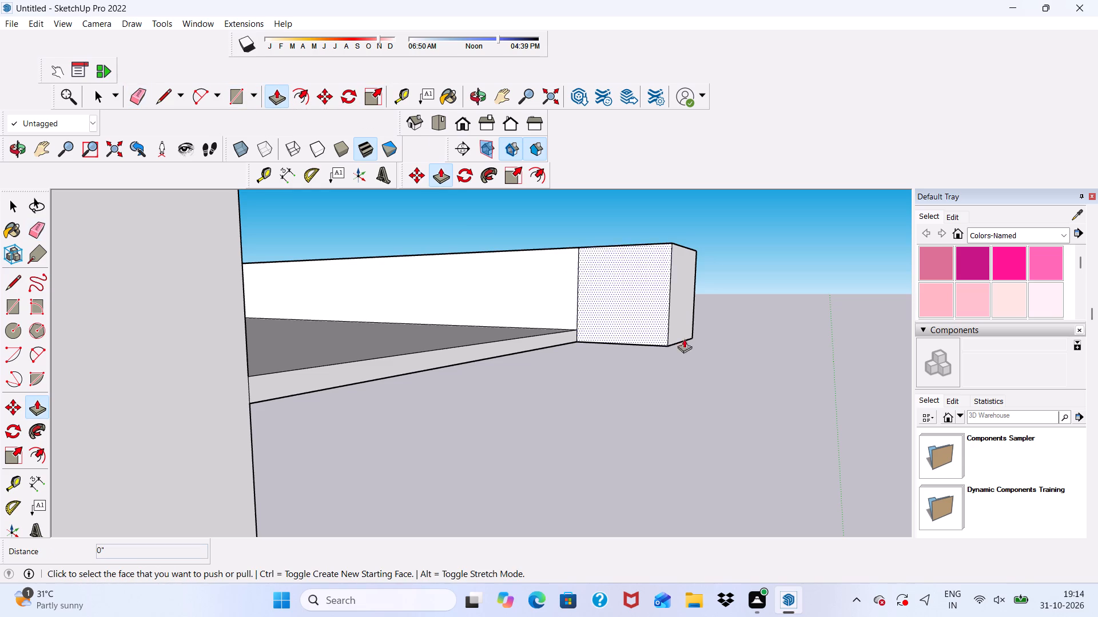
pyautogui.click(626, 281)
pyautogui.scroll(-7, 574, 338)
pyautogui.scroll(-4, 303, 303)
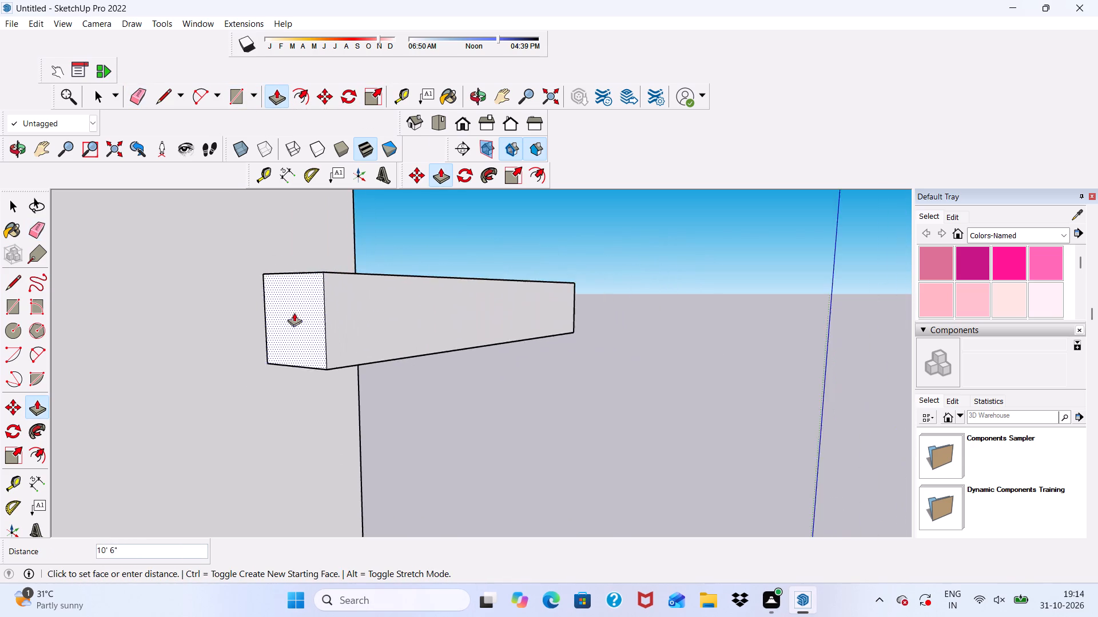
pyautogui.scroll(-9, 294, 312)
pyautogui.moveTo(258, 338); pyautogui.dragTo(433, 387, button='middle')
pyautogui.middleClick(351, 378)
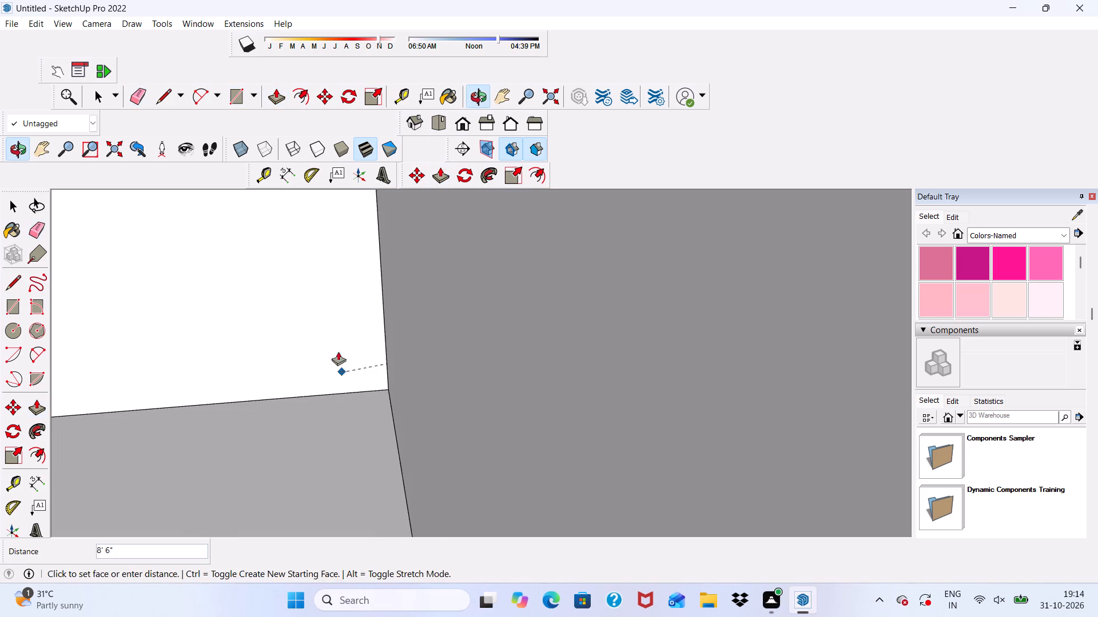
pyautogui.click(462, 117)
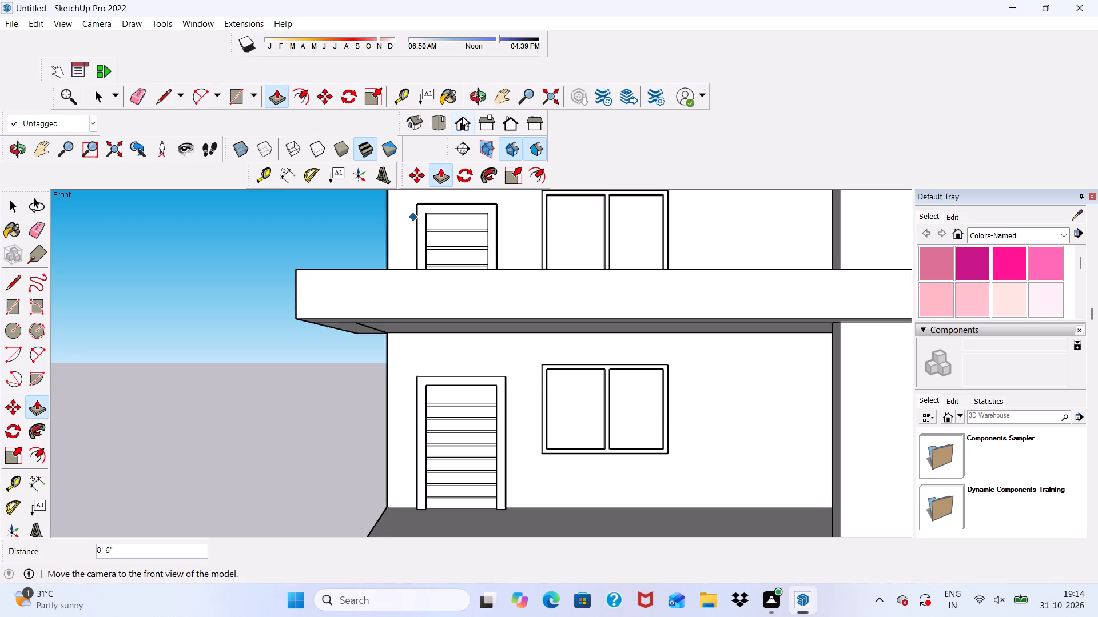
pyautogui.scroll(-5, 424, 174)
pyautogui.moveTo(483, 263); pyautogui.dragTo(727, 362, button='middle')
pyautogui.scroll(2, 484, 239)
pyautogui.scroll(-5, 386, 211)
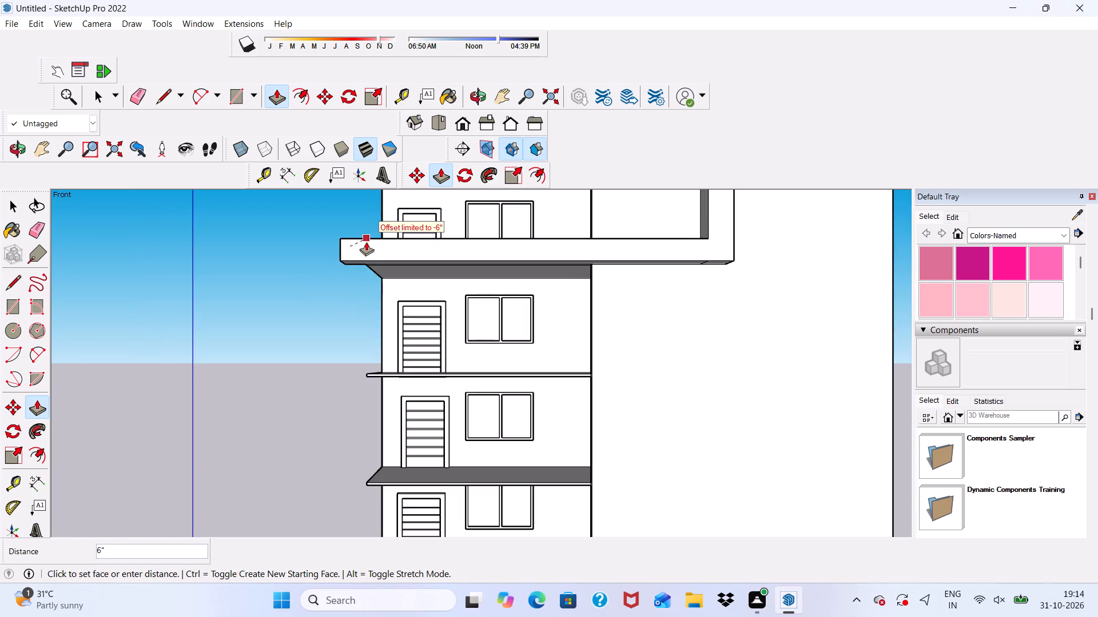
pyautogui.moveTo(366, 242); pyautogui.dragTo(678, 311, button='middle')
pyautogui.scroll(4, 527, 293)
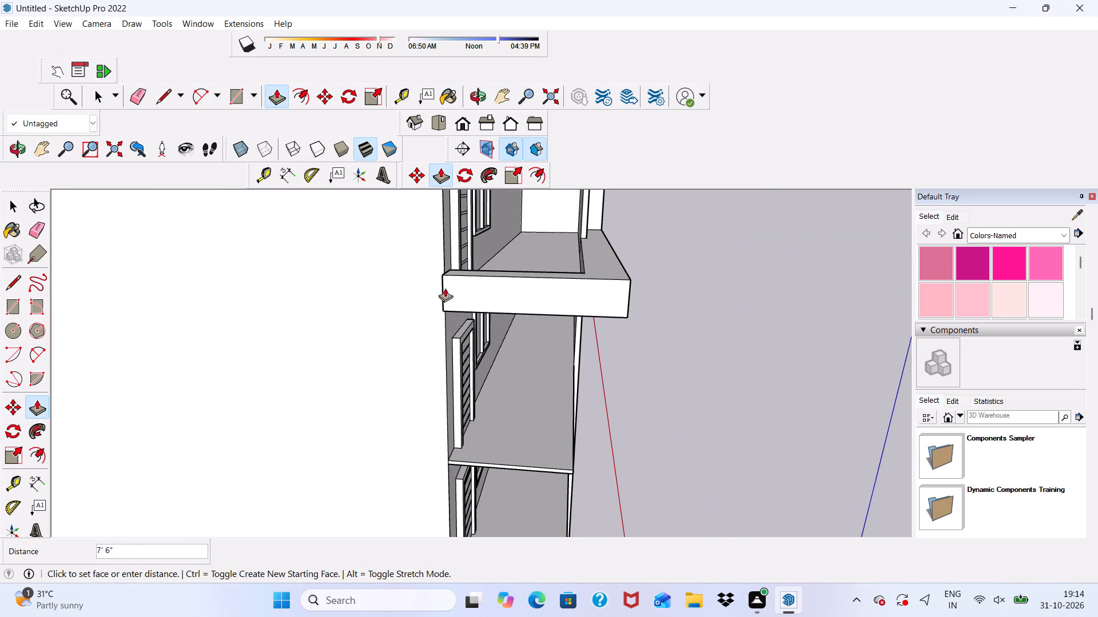
pyautogui.scroll(-18, 352, 246)
pyautogui.scroll(9, 350, 230)
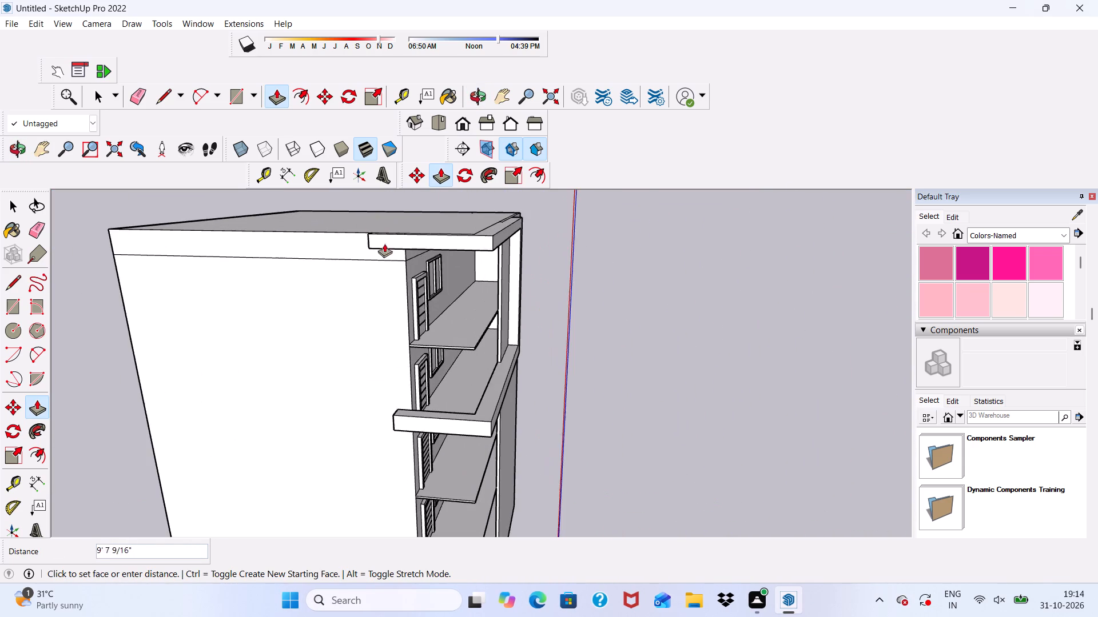
pyautogui.scroll(2, 371, 246)
pyautogui.click(371, 246)
# Examine the roof fascia's and lower band's side returns from the front, the corner and the side.
pyautogui.scroll(-4, 371, 246)
pyautogui.moveTo(403, 376); pyautogui.dragTo(35, 291, button='middle')
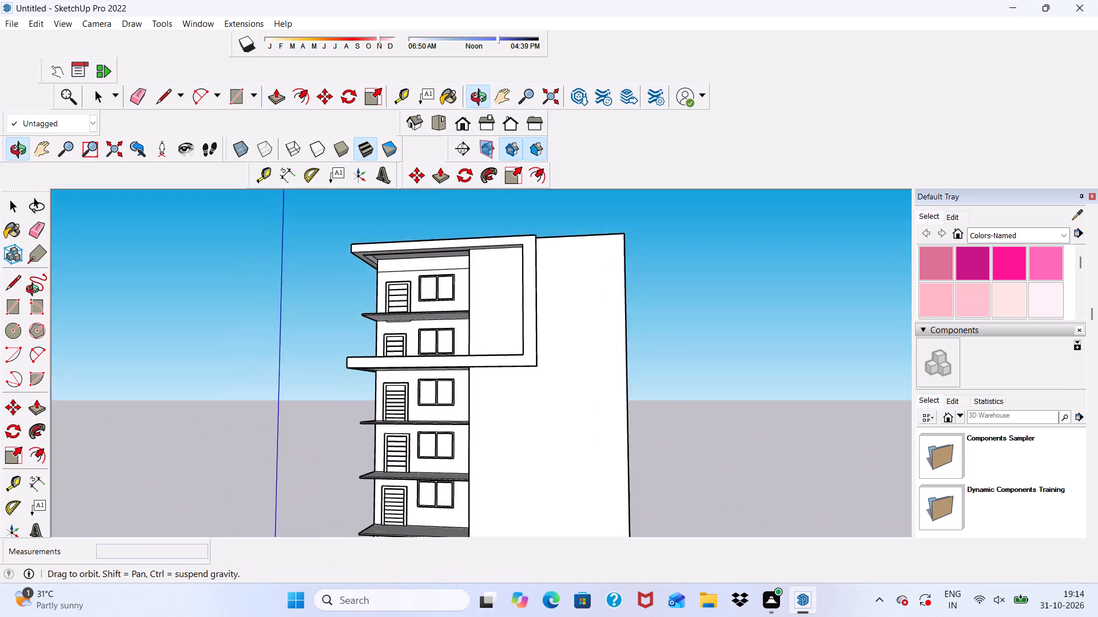
pyautogui.moveTo(35, 291); pyautogui.dragTo(278, 340, button='middle')
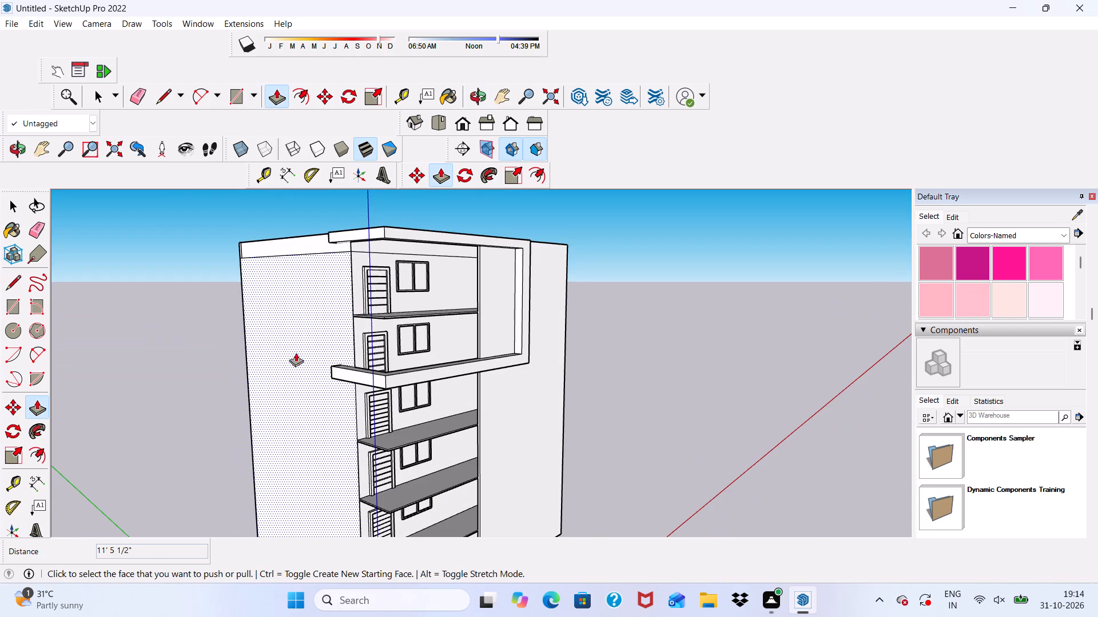
pyautogui.press('space')
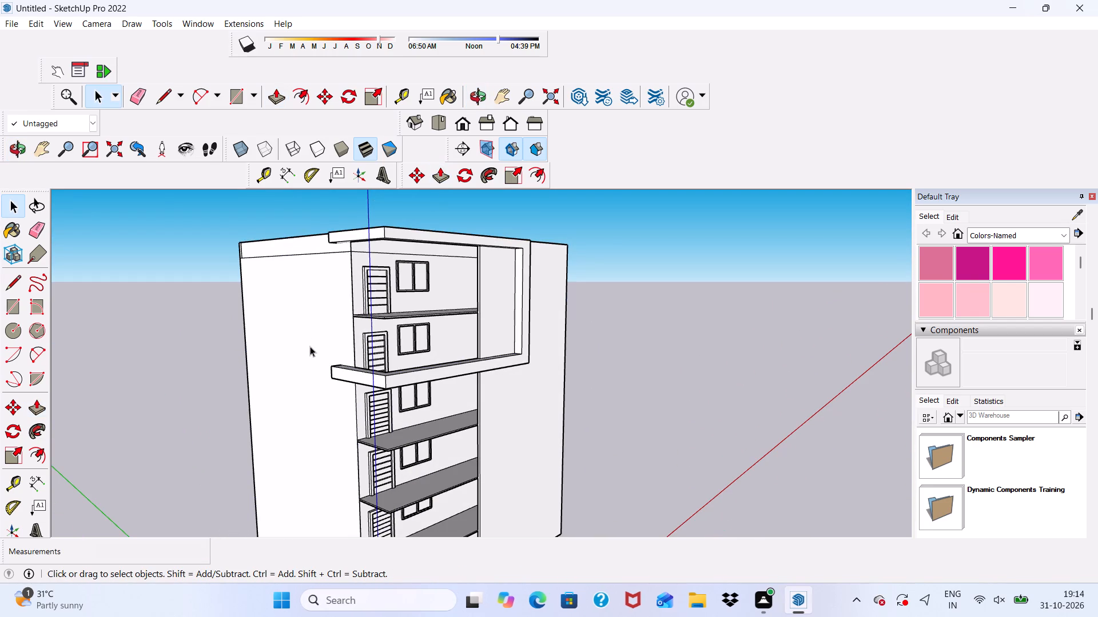
pyautogui.scroll(-5, 385, 412)
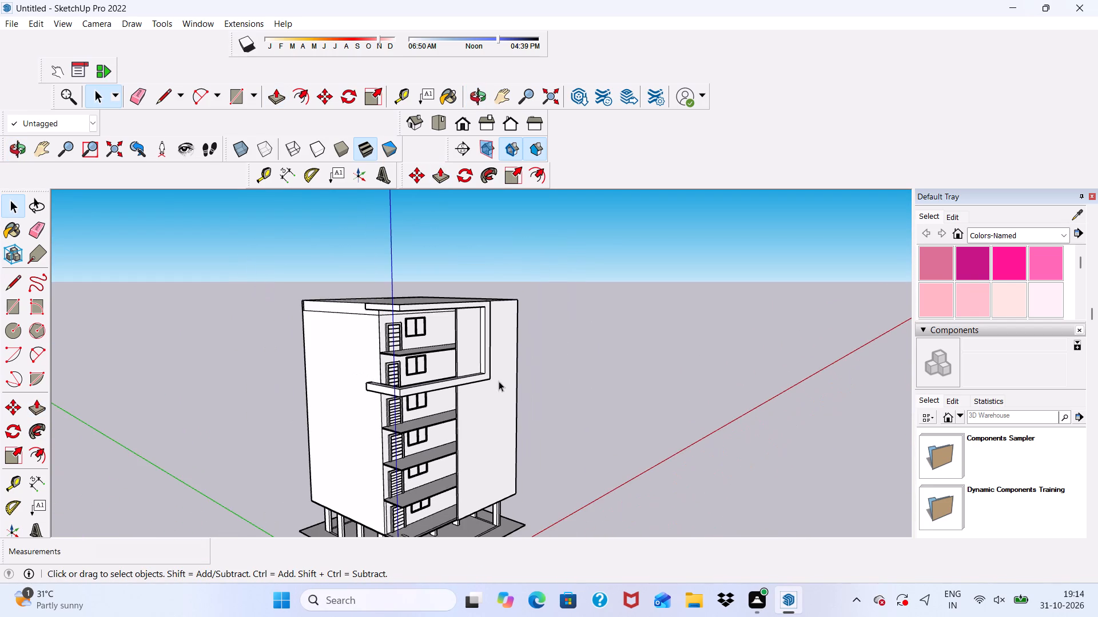
pyautogui.moveTo(499, 380); pyautogui.dragTo(399, 367, button='middle')
pyautogui.scroll(10, 396, 364)
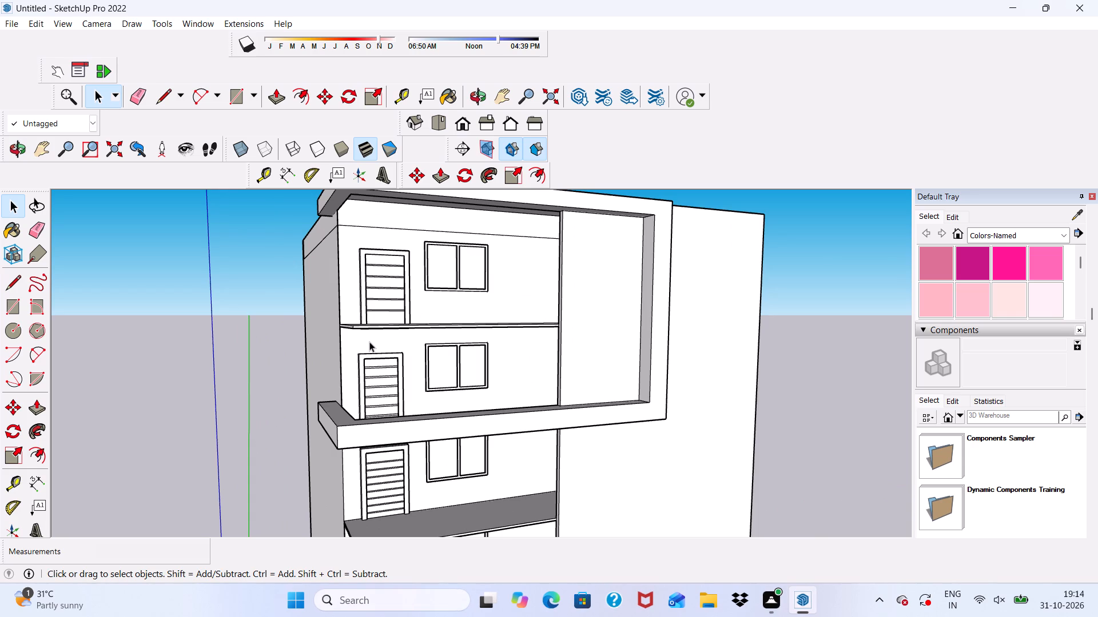
pyautogui.moveTo(371, 340); pyautogui.dragTo(499, 360, button='middle')
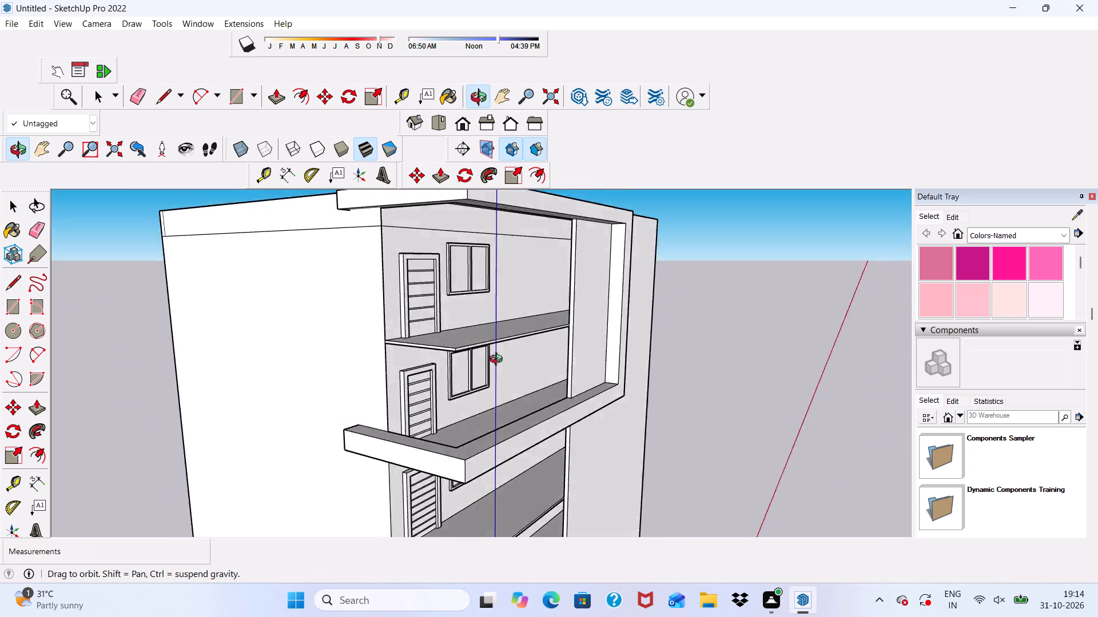
pyautogui.moveTo(499, 360); pyautogui.dragTo(578, 348, button='middle')
pyautogui.moveTo(362, 435); pyautogui.dragTo(510, 430, button='middle')
pyautogui.scroll(5, 574, 447)
pyautogui.scroll(-1, 556, 439)
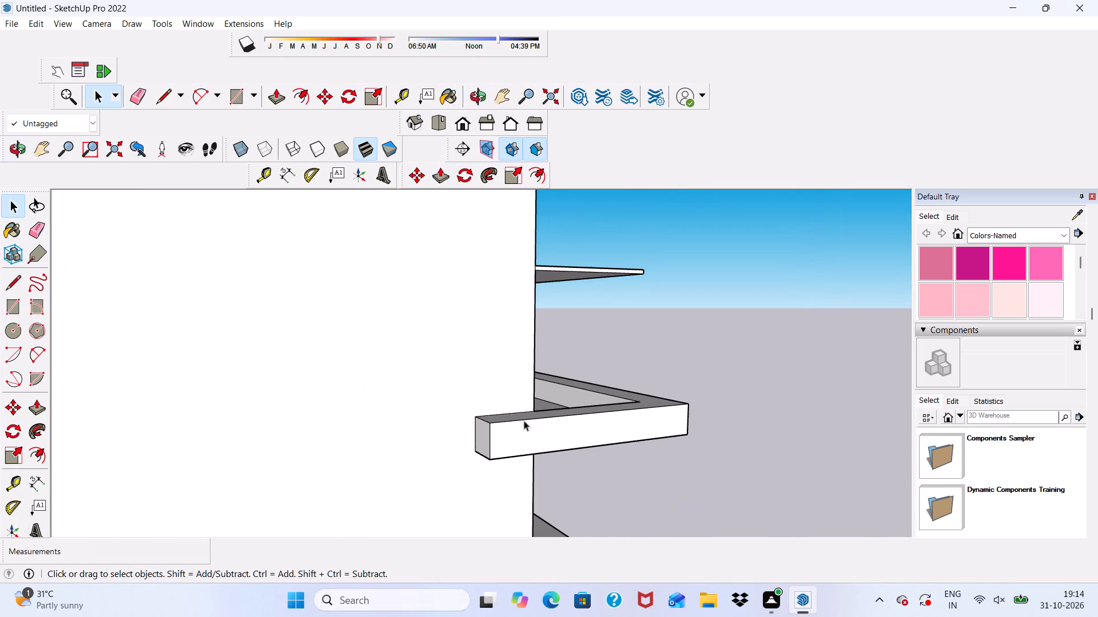
# Push/Pull the end face of the lower band's side return further along the side wall.
pyautogui.click(268, 98)
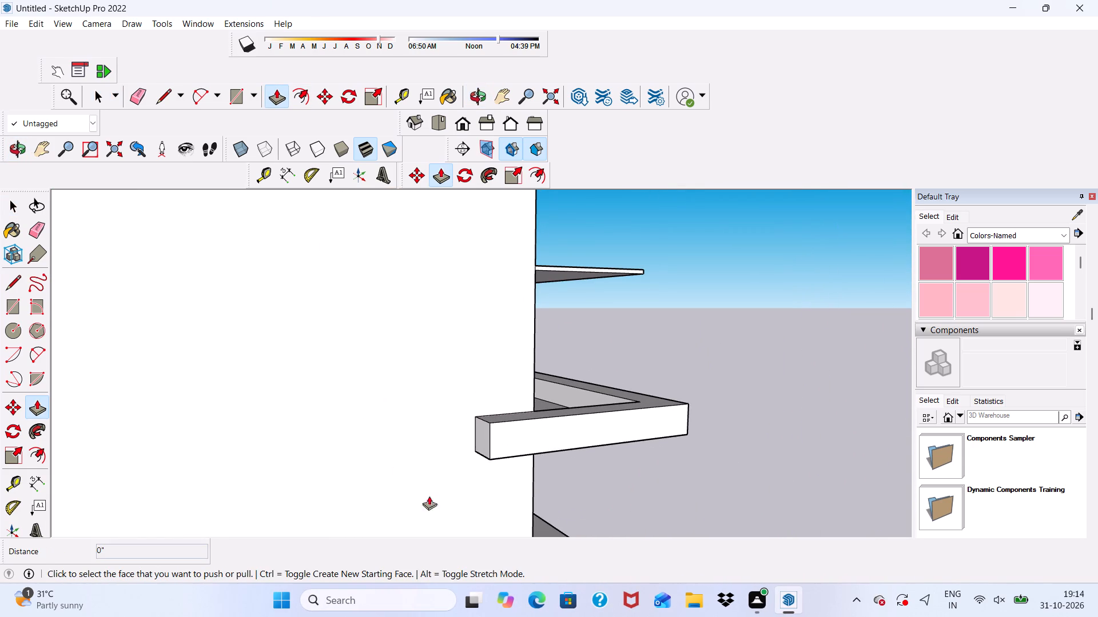
pyautogui.scroll(5, 481, 518)
pyautogui.scroll(1, 486, 388)
pyautogui.click(486, 388)
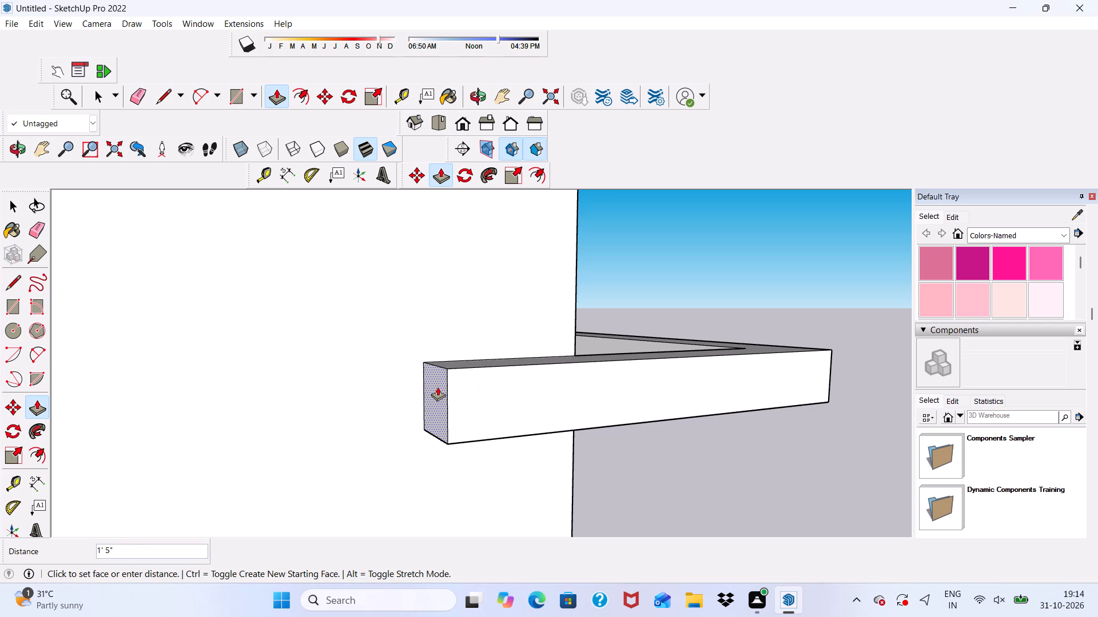
pyautogui.click(413, 391)
# Draw a rectangle about 2' 10 7/8" by 1' 10 5/16" on top of the lower band's side return at its end.
pyautogui.scroll(-9, 408, 381)
pyautogui.moveTo(441, 394); pyautogui.dragTo(349, 495, button='middle')
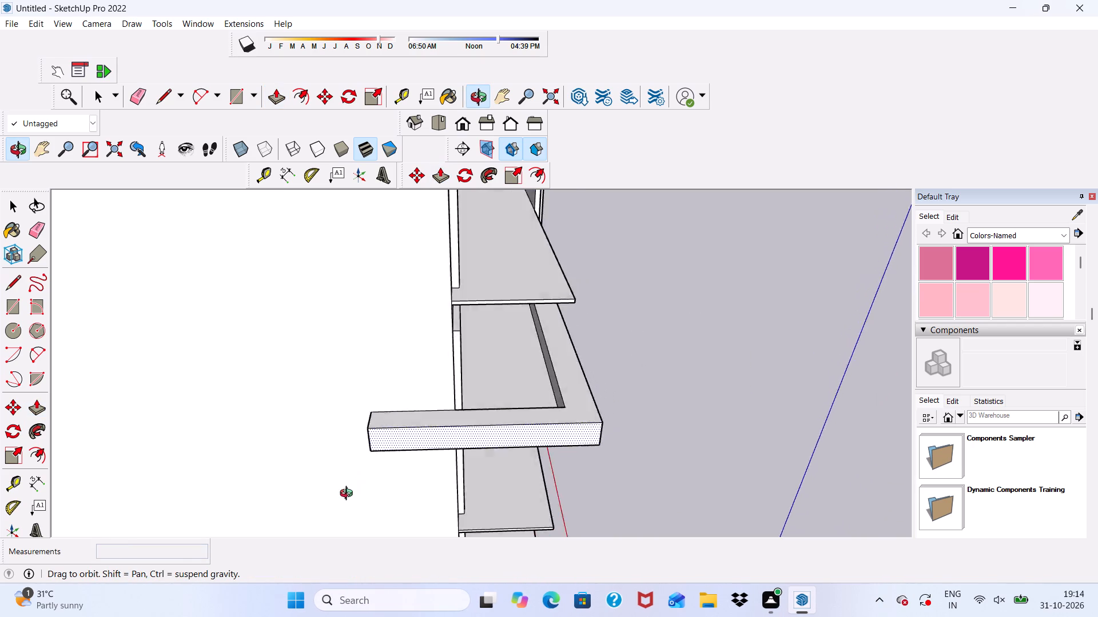
pyautogui.moveTo(349, 495); pyautogui.dragTo(280, 508, button='middle')
pyautogui.scroll(1, 283, 442)
pyautogui.scroll(-11, 307, 408)
pyautogui.moveTo(372, 407); pyautogui.dragTo(361, 349, button='middle')
pyautogui.click(238, 95)
pyautogui.scroll(5, 352, 388)
pyautogui.moveTo(352, 387); pyautogui.dragTo(396, 491, button='middle')
pyautogui.scroll(7, 395, 488)
pyautogui.click(359, 454)
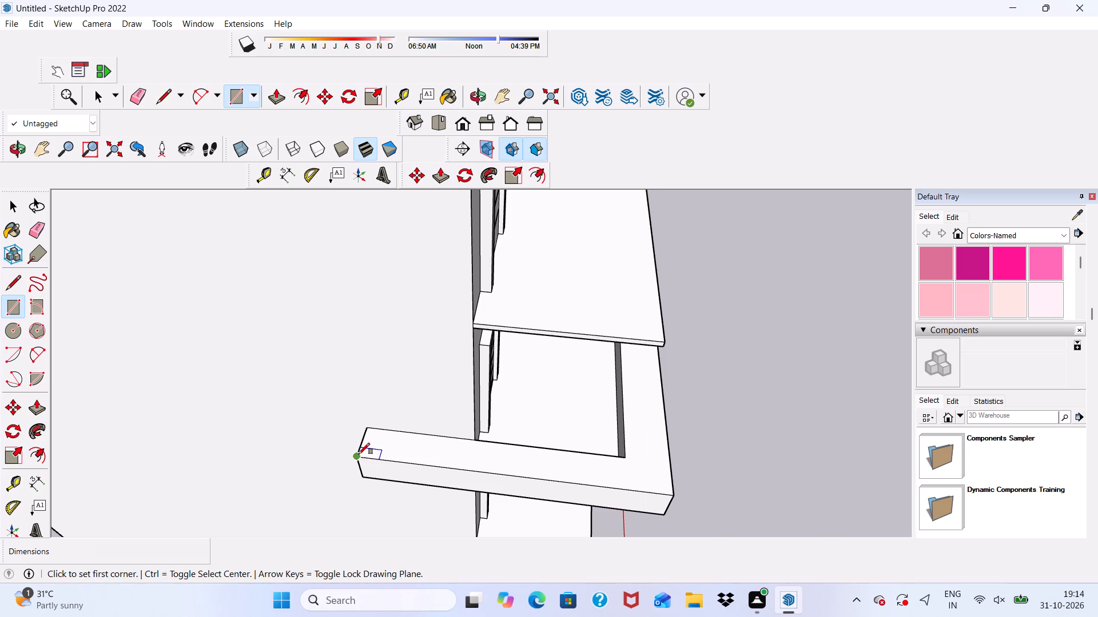
pyautogui.click(423, 435)
# Push/Pull the rectangle up about 8' 3 11/16" into a post level with the balcony slab above.
pyautogui.click(288, 98)
pyautogui.scroll(3, 390, 425)
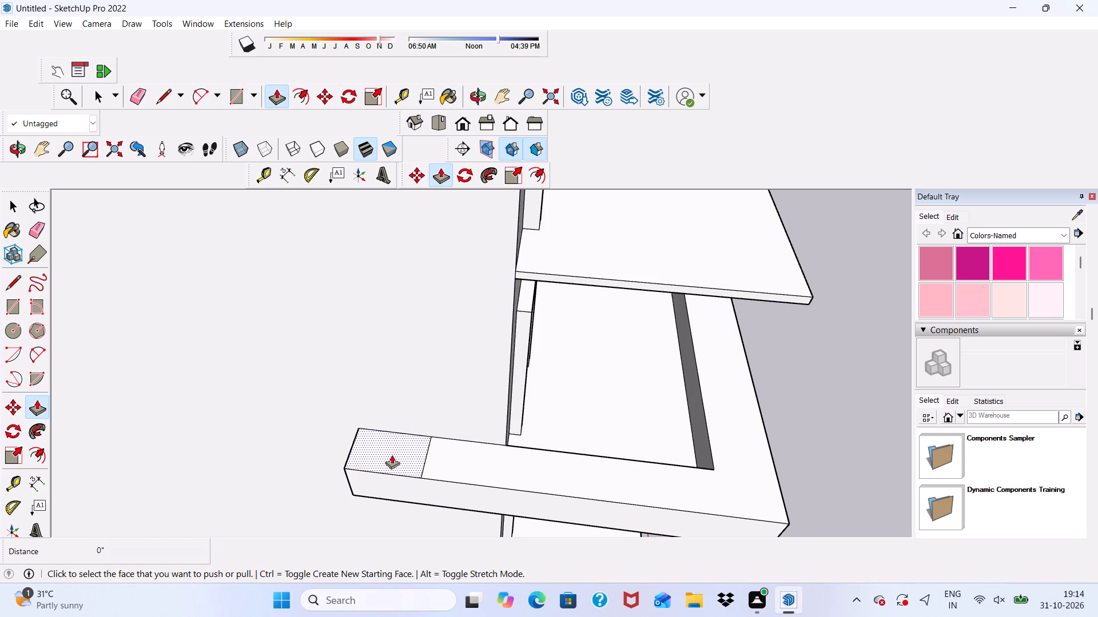
pyautogui.click(392, 455)
pyautogui.scroll(-10, 371, 250)
pyautogui.scroll(4, 453, 263)
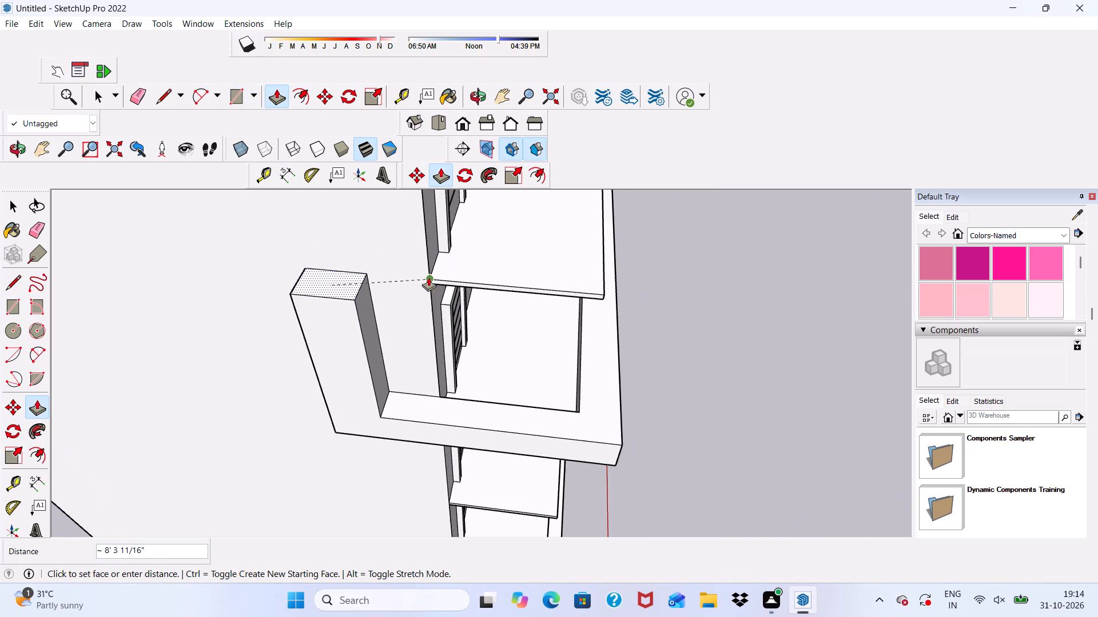
pyautogui.scroll(-1, 428, 277)
pyautogui.moveTo(427, 277); pyautogui.dragTo(232, 192, button='middle')
pyautogui.scroll(5, 335, 209)
pyautogui.scroll(-7, 350, 196)
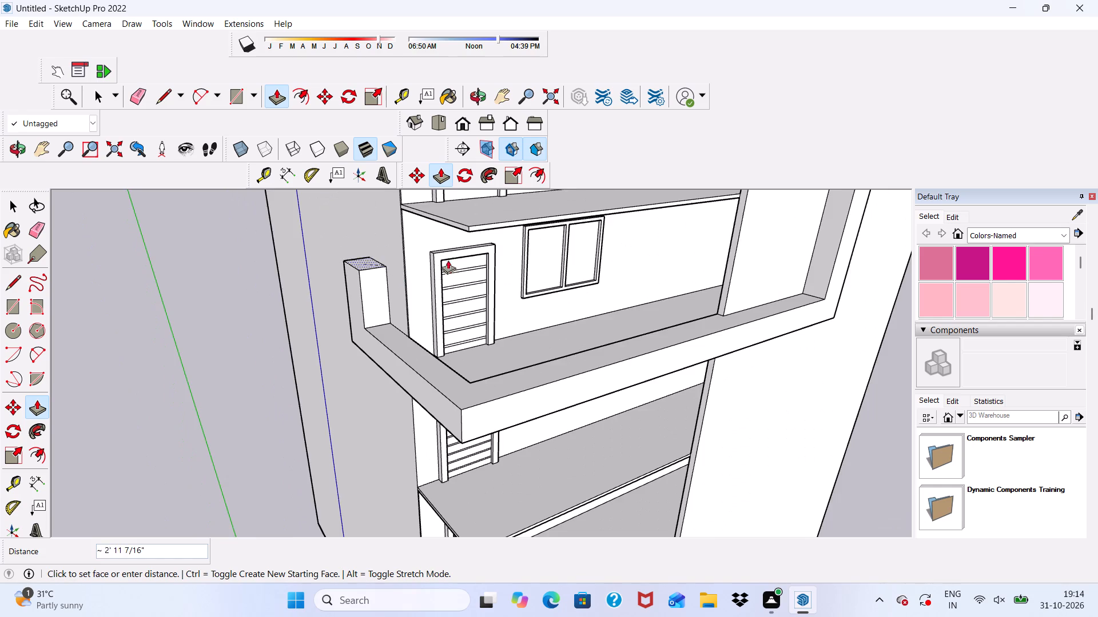
pyautogui.scroll(-3, 448, 260)
pyautogui.scroll(10, 431, 237)
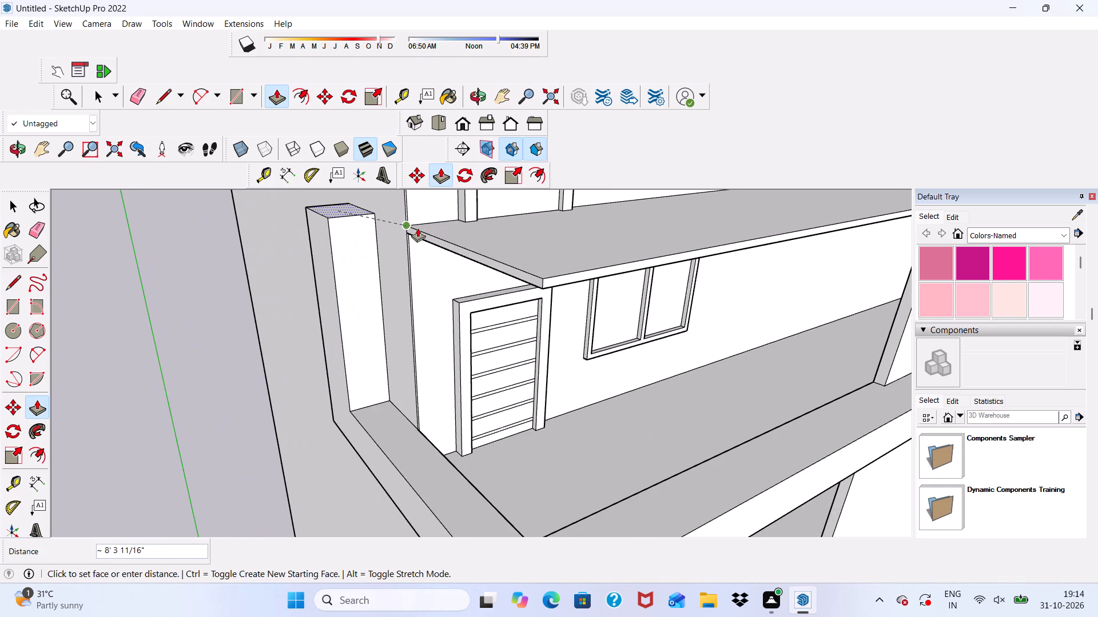
pyautogui.click(417, 228)
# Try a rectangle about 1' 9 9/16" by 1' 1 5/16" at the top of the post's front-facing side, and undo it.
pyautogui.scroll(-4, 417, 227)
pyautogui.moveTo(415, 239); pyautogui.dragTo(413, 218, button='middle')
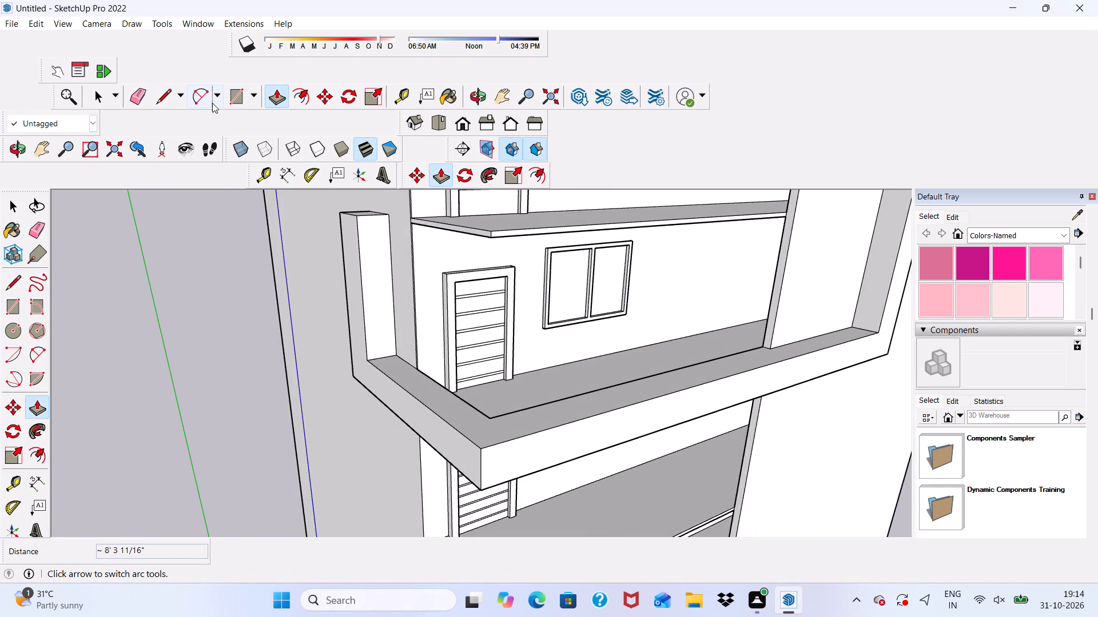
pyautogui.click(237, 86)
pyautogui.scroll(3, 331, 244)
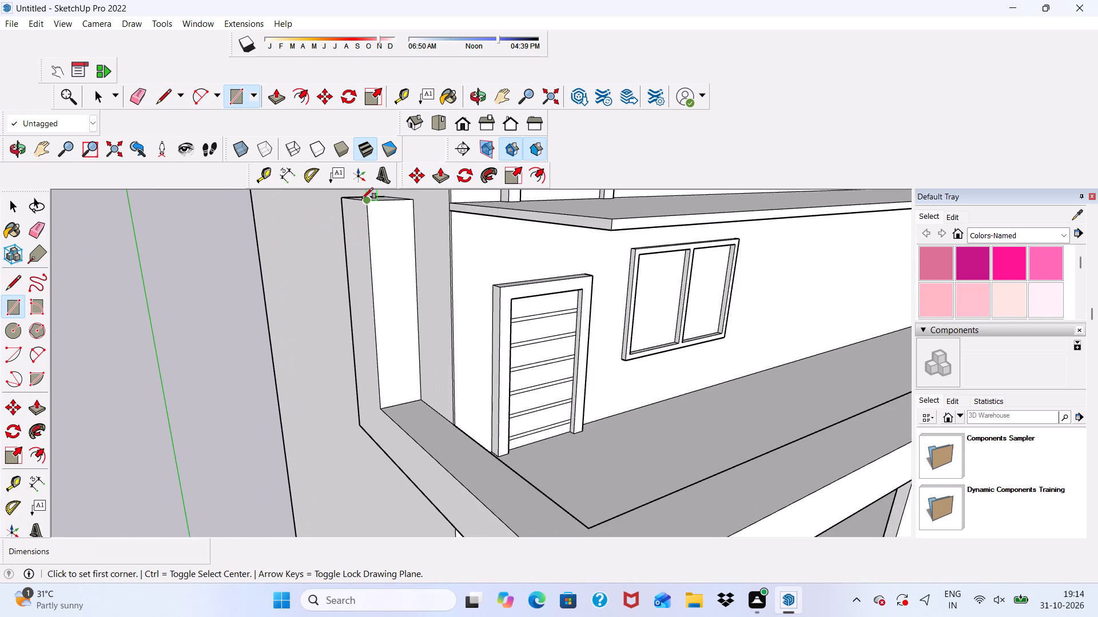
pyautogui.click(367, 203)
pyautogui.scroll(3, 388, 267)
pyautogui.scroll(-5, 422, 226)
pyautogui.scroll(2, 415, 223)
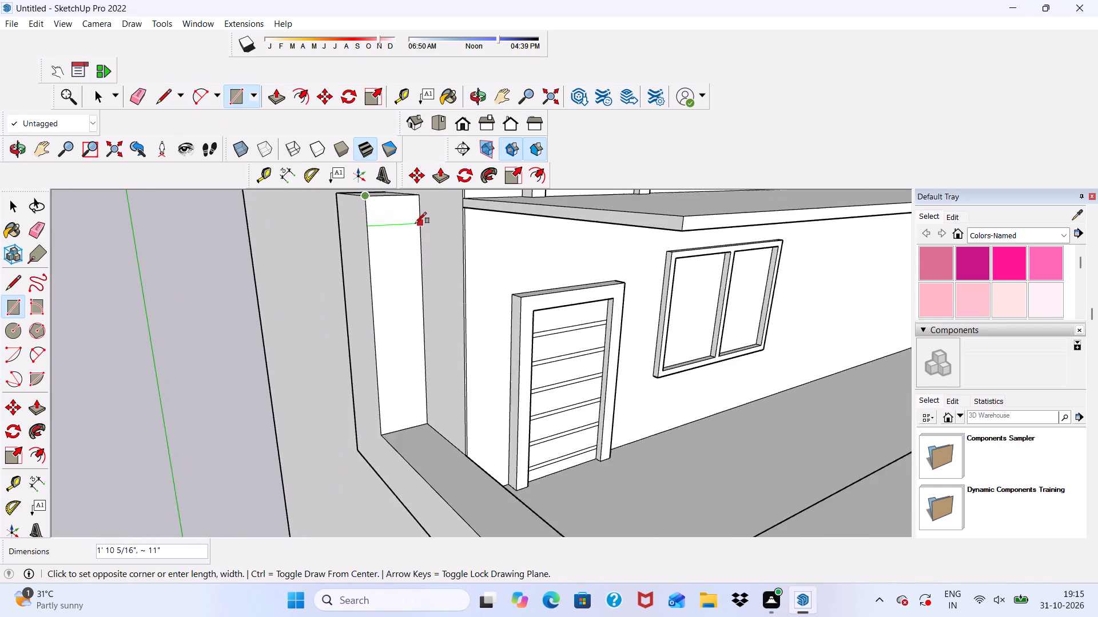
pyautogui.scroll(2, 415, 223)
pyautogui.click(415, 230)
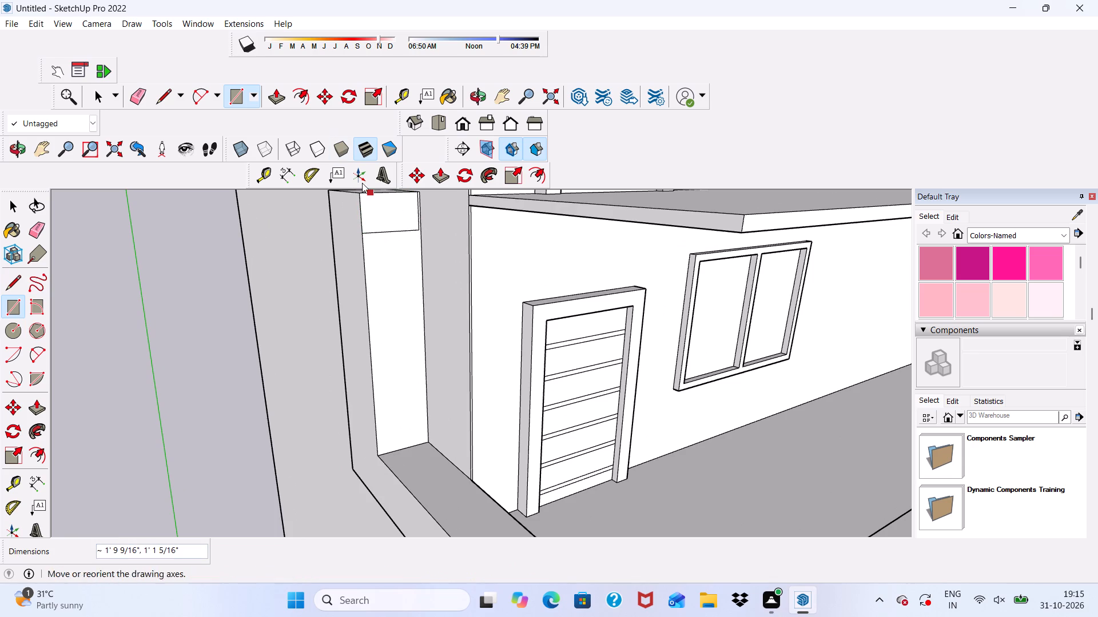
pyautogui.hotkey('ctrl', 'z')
# Draw a rectangle about 1' 10 5/16" by 1' 1 13/16" across the full width of the post's front-facing side at its top.
pyautogui.scroll(4, 351, 201)
pyautogui.scroll(-6, 352, 221)
pyautogui.scroll(3, 367, 250)
pyautogui.click(361, 213)
pyautogui.scroll(1, 408, 267)
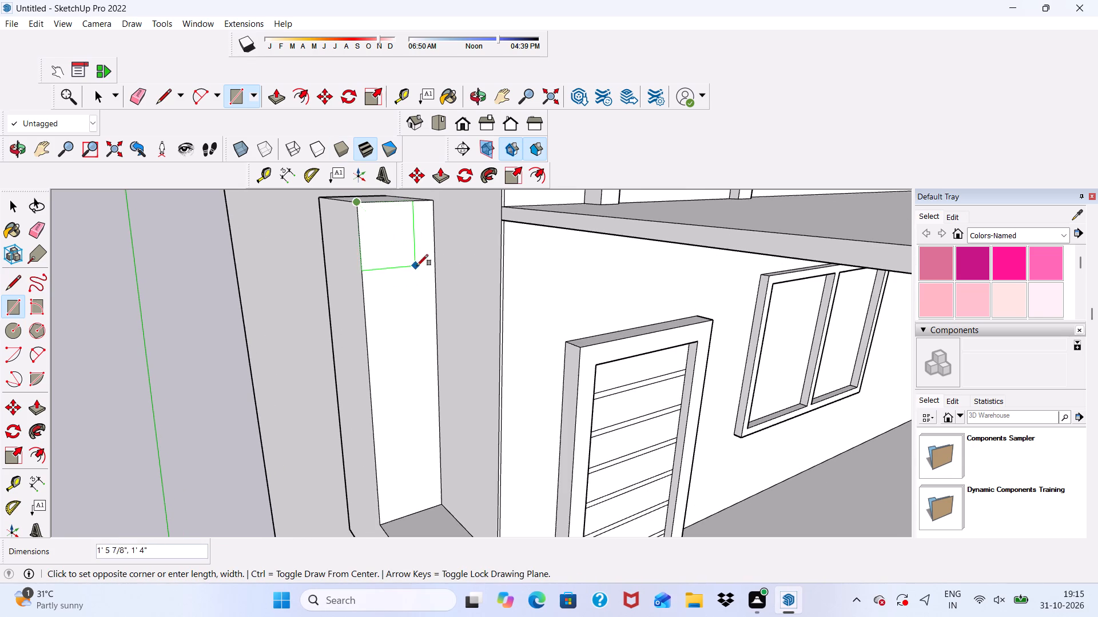
pyautogui.click(433, 250)
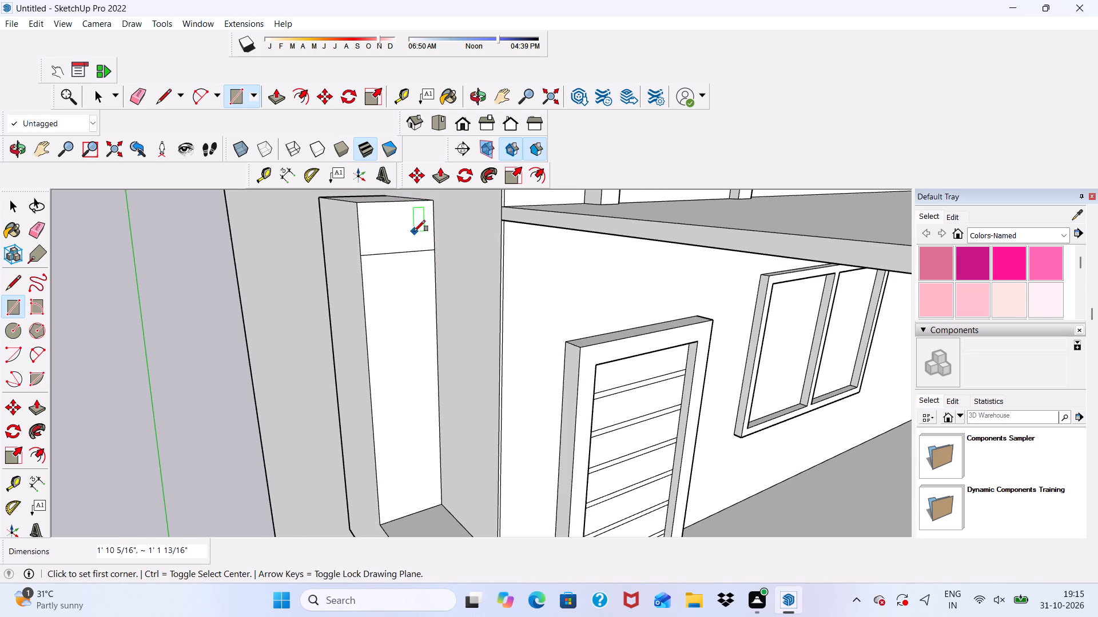
# Push/Pull the post's top rectangle about 10' 7 7/8" toward the façade, alongside the balcony slab.
pyautogui.press('space')
pyautogui.click(405, 230)
pyautogui.click(445, 165)
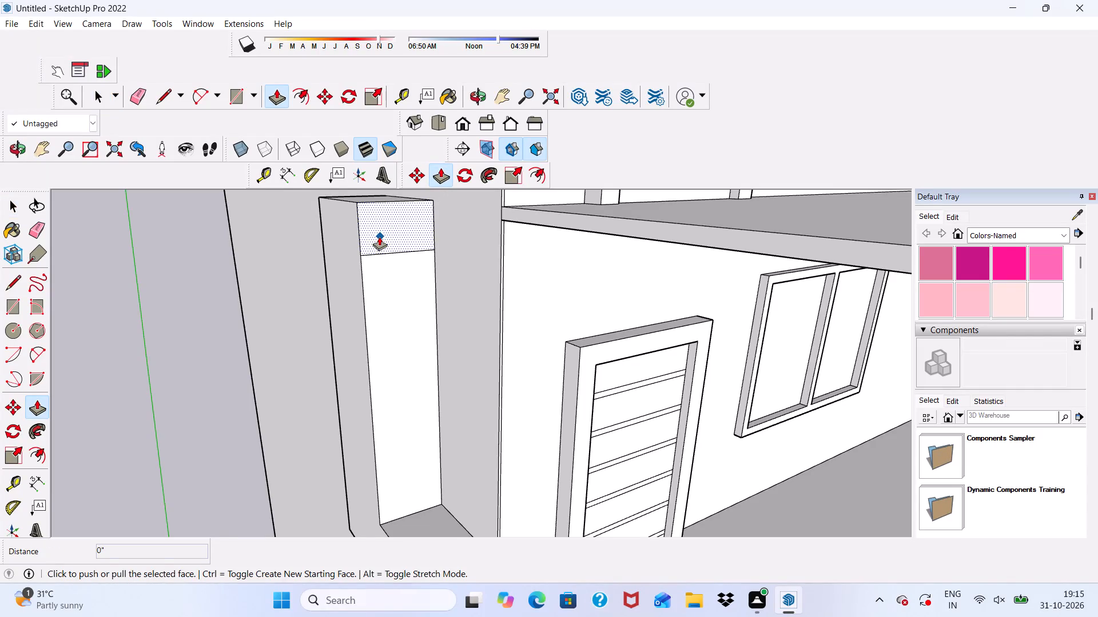
pyautogui.click(376, 234)
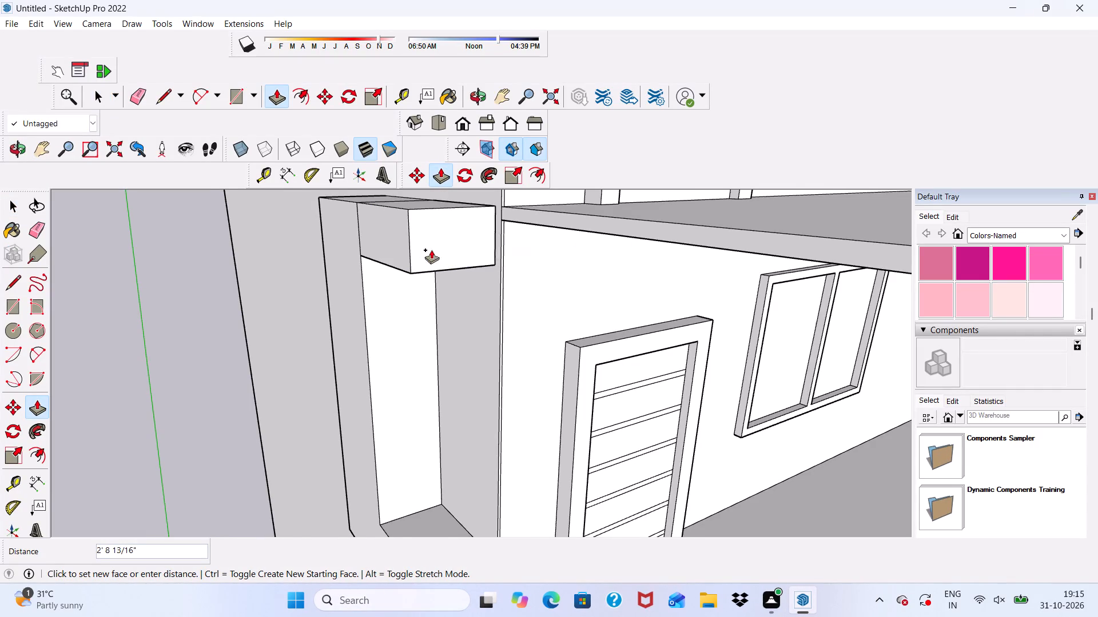
pyautogui.scroll(-1, 435, 258)
pyautogui.scroll(-10, 695, 241)
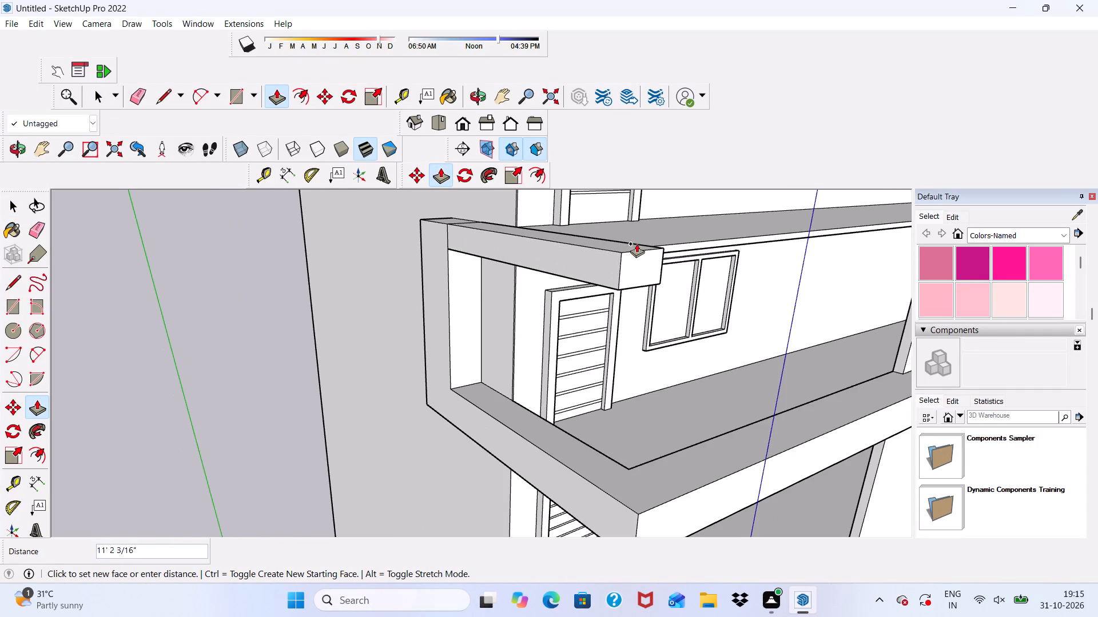
pyautogui.scroll(4, 694, 238)
pyautogui.scroll(-2, 660, 243)
pyautogui.click(659, 244)
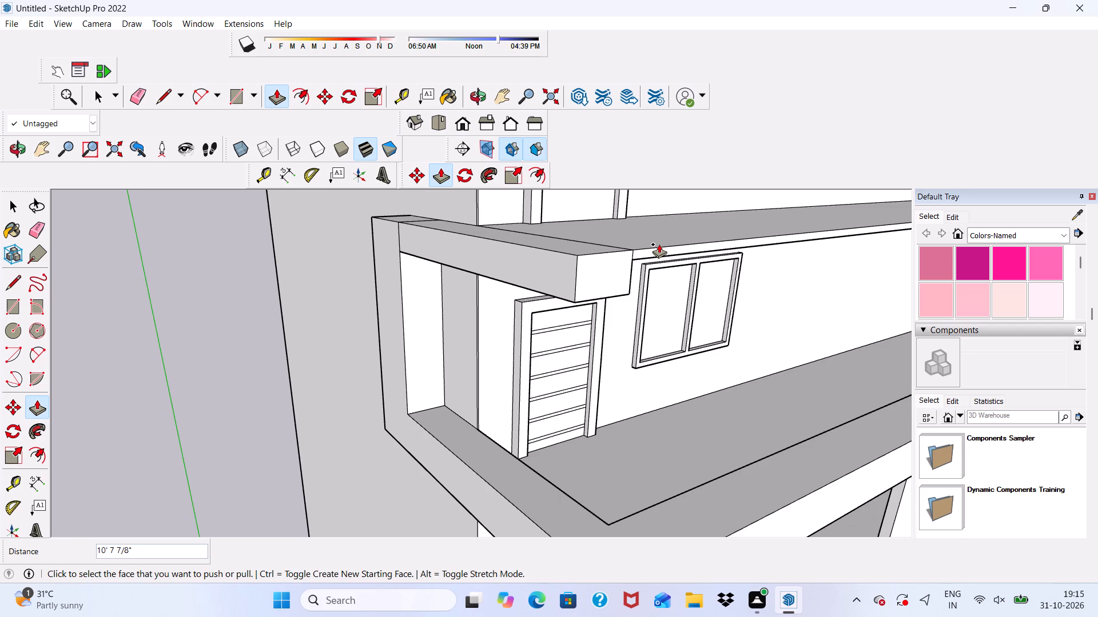
# Push/Pull the beam's front end out another 1' 7" as a new section beyond the balcony slab's edge.
pyautogui.scroll(-4, 638, 295)
pyautogui.moveTo(628, 348); pyautogui.dragTo(452, 343, button='middle')
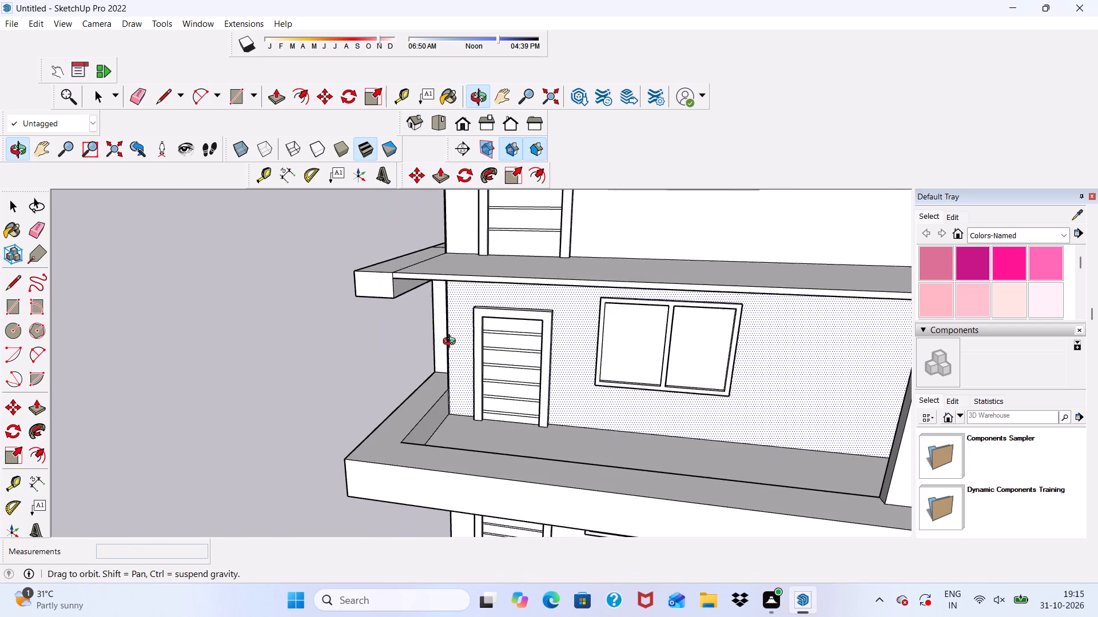
pyautogui.moveTo(452, 343); pyautogui.dragTo(449, 344, button='middle')
pyautogui.scroll(2, 372, 276)
pyautogui.click(387, 284)
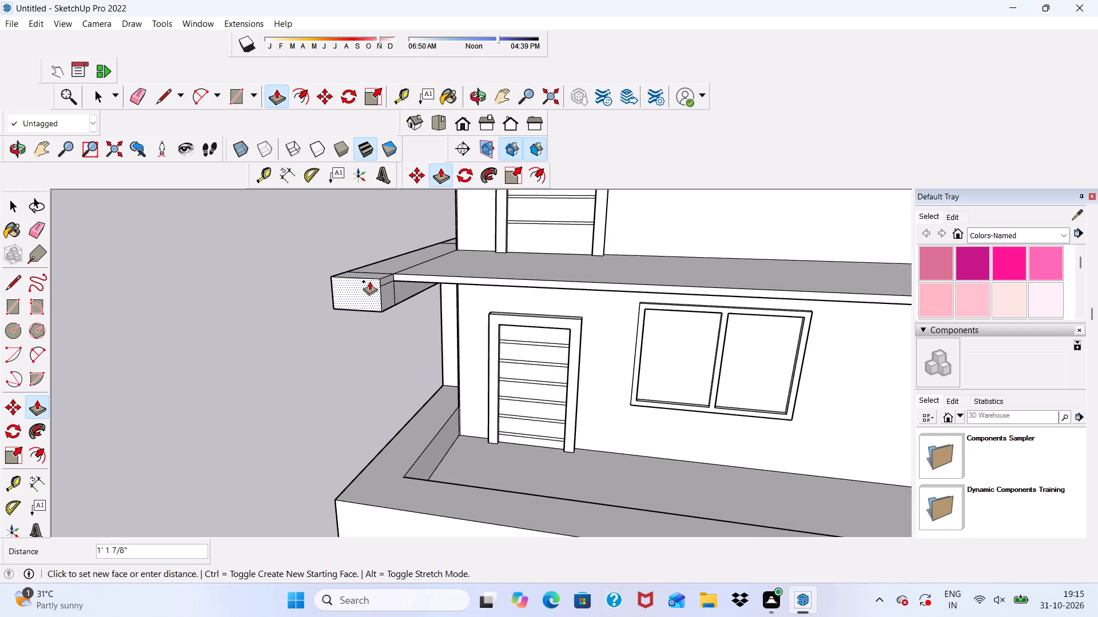
pyautogui.click(364, 281)
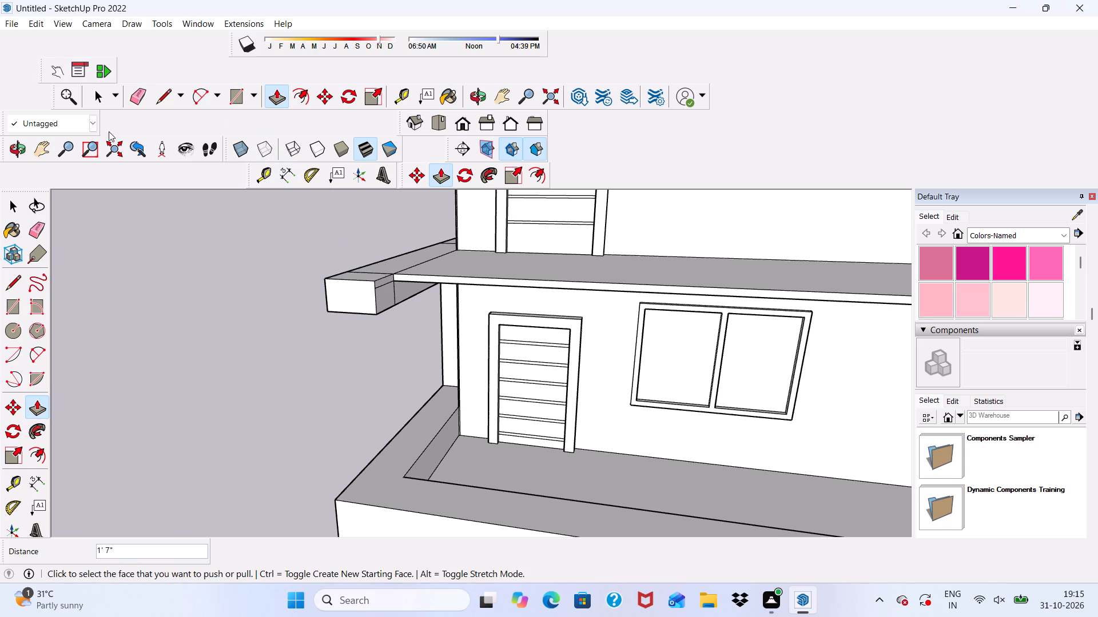
# Erase the horizontal seam line on the inner side of the beam's new end section.
pyautogui.click(137, 87)
pyautogui.scroll(3, 430, 278)
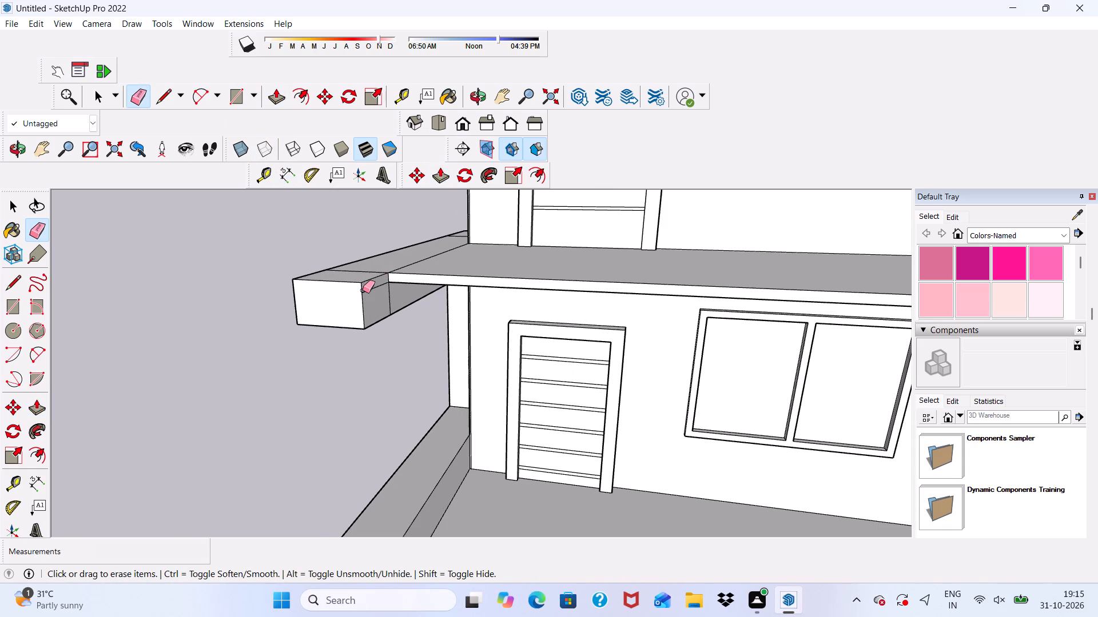
pyautogui.moveTo(363, 290); pyautogui.dragTo(369, 294)
pyautogui.hotkey('ctrl', 'z')
pyautogui.scroll(1, 361, 252)
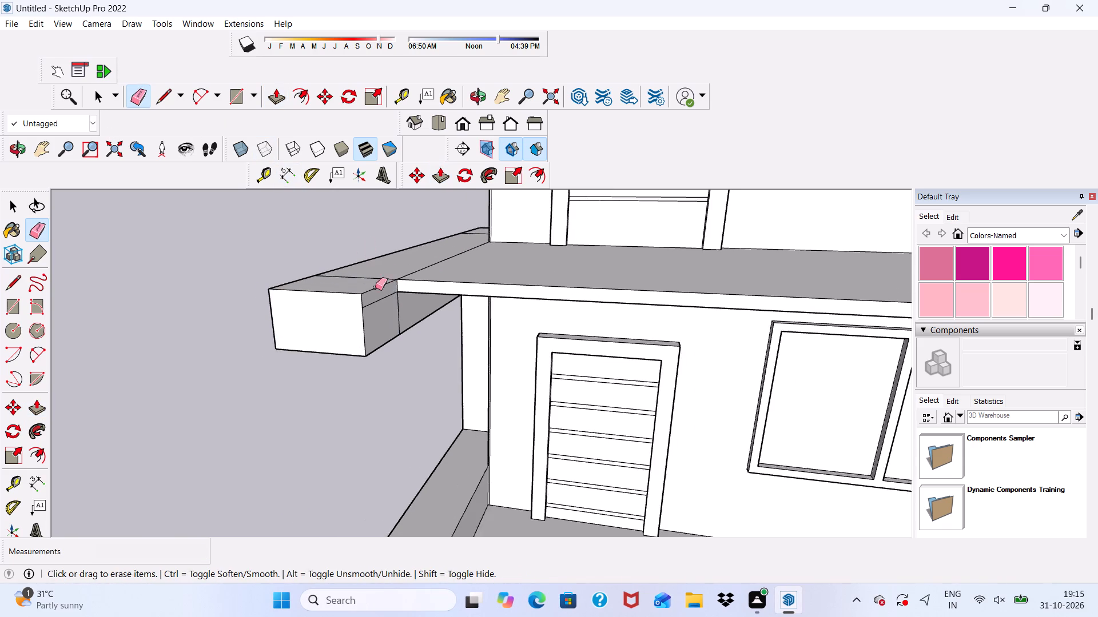
pyautogui.scroll(1, 375, 287)
pyautogui.moveTo(380, 299); pyautogui.dragTo(381, 307)
pyautogui.press('space')
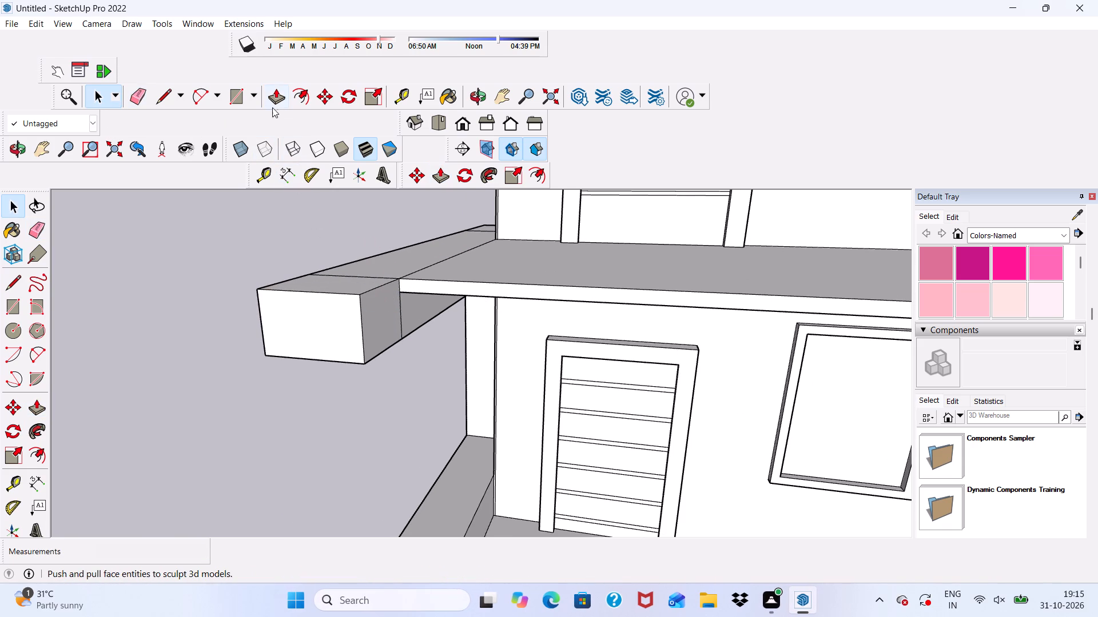
# Push/Pull the end section's inner face 20' 7 1/4" along the balcony slab's front to the projecting wall's edge.
pyautogui.click(280, 97)
pyautogui.click(380, 304)
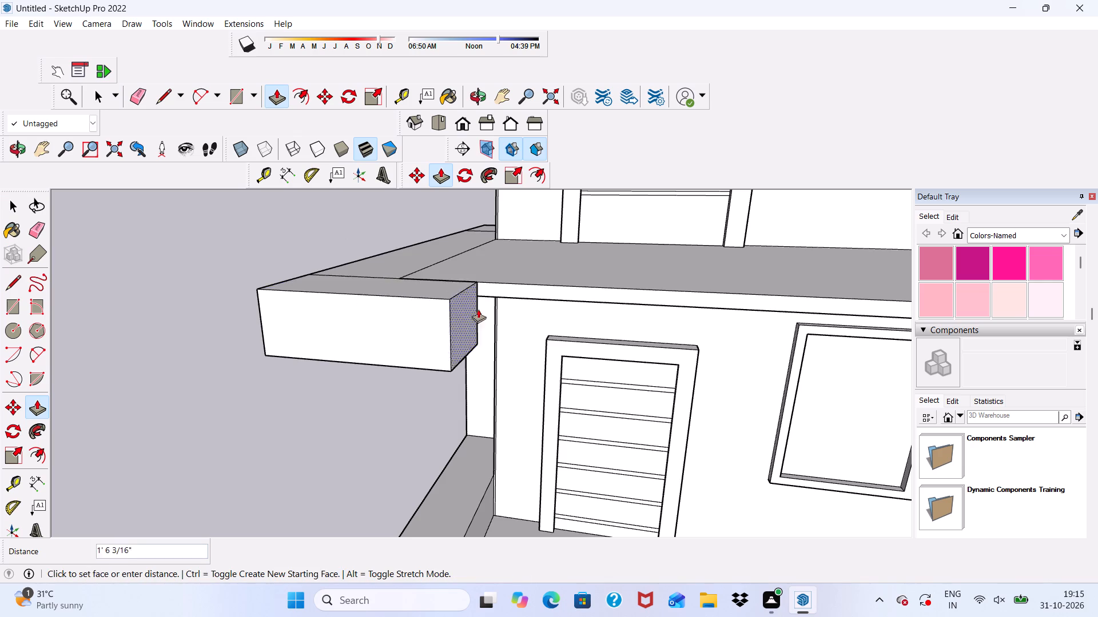
pyautogui.scroll(-2, 509, 317)
pyautogui.scroll(-13, 420, 232)
pyautogui.scroll(1, 695, 282)
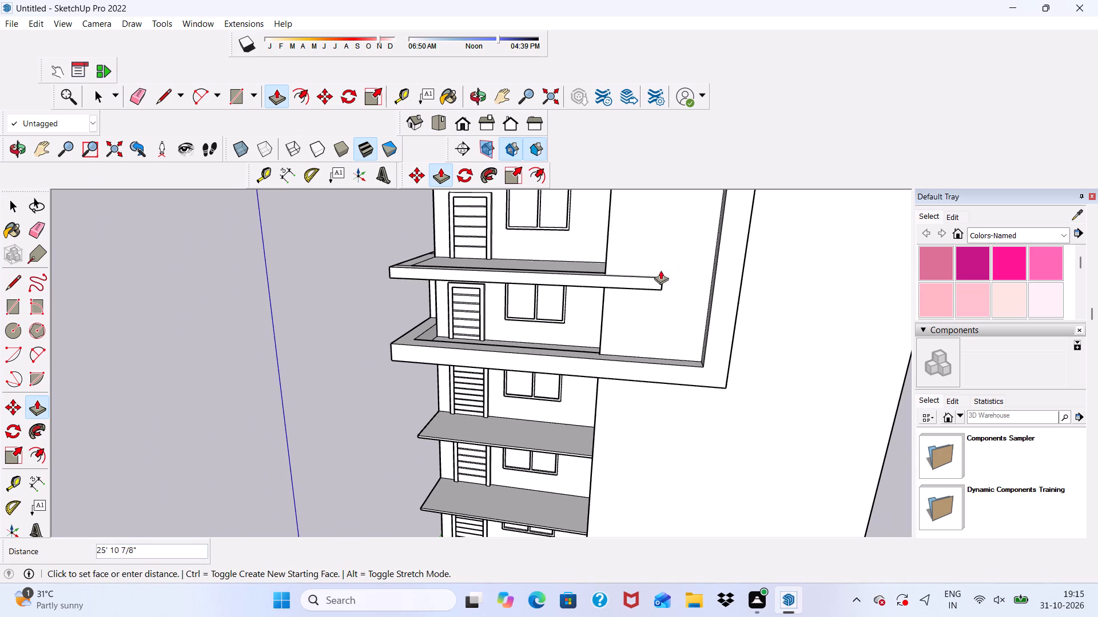
pyautogui.scroll(6, 595, 281)
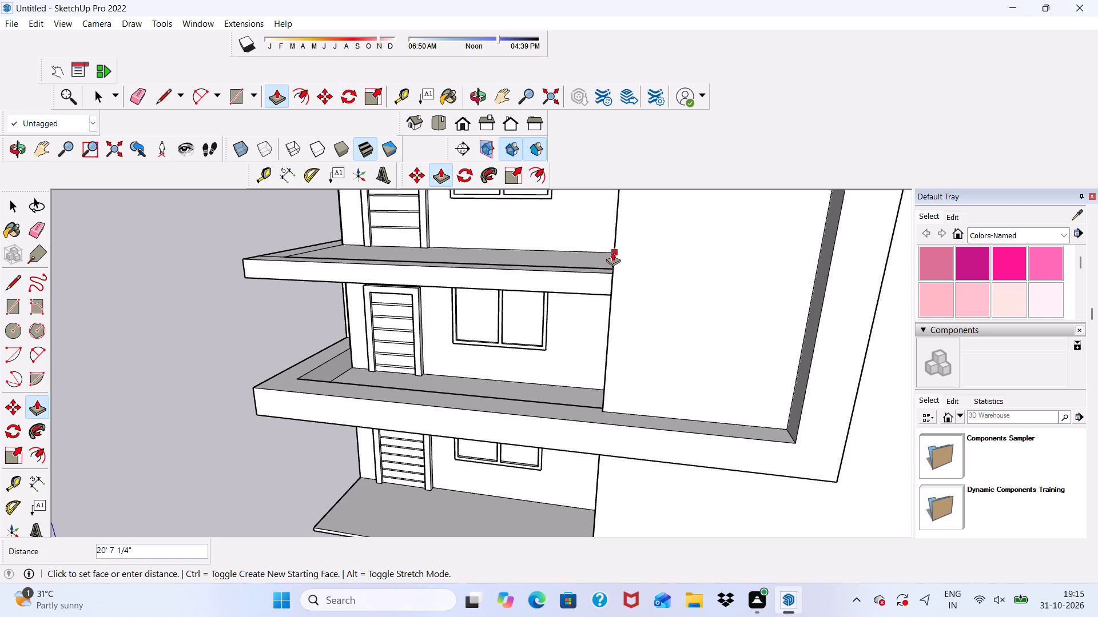
pyautogui.click(612, 252)
# Examine the new balcony beam and side post from the front, from above and against the whole façade.
pyautogui.scroll(-4, 605, 251)
pyautogui.moveTo(598, 241); pyautogui.dragTo(685, 226, button='middle')
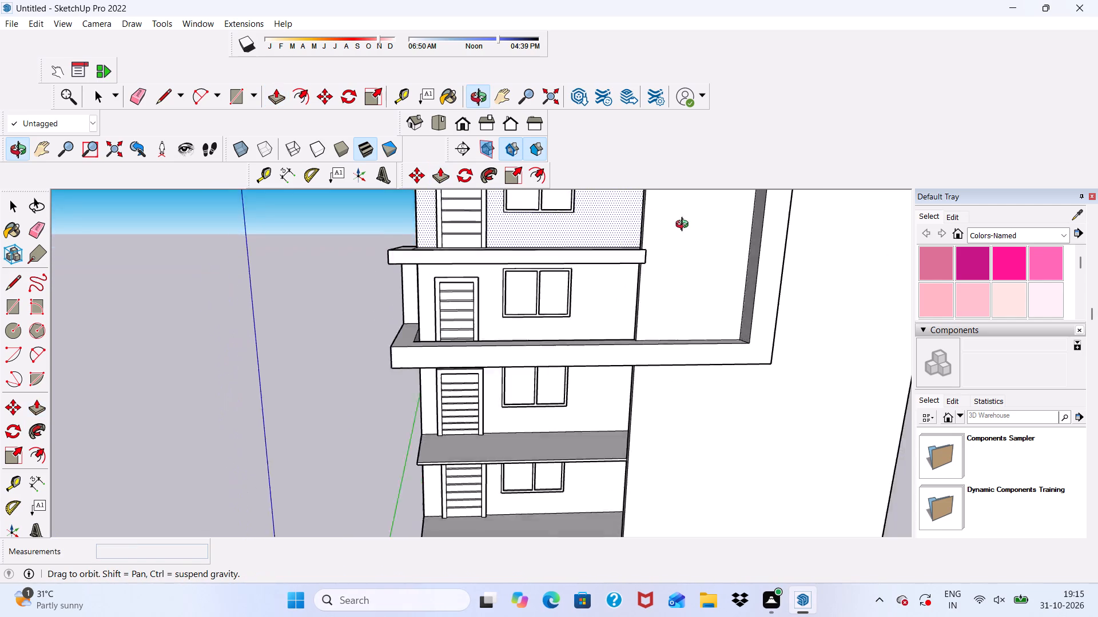
pyautogui.moveTo(685, 226); pyautogui.dragTo(702, 284, button='middle')
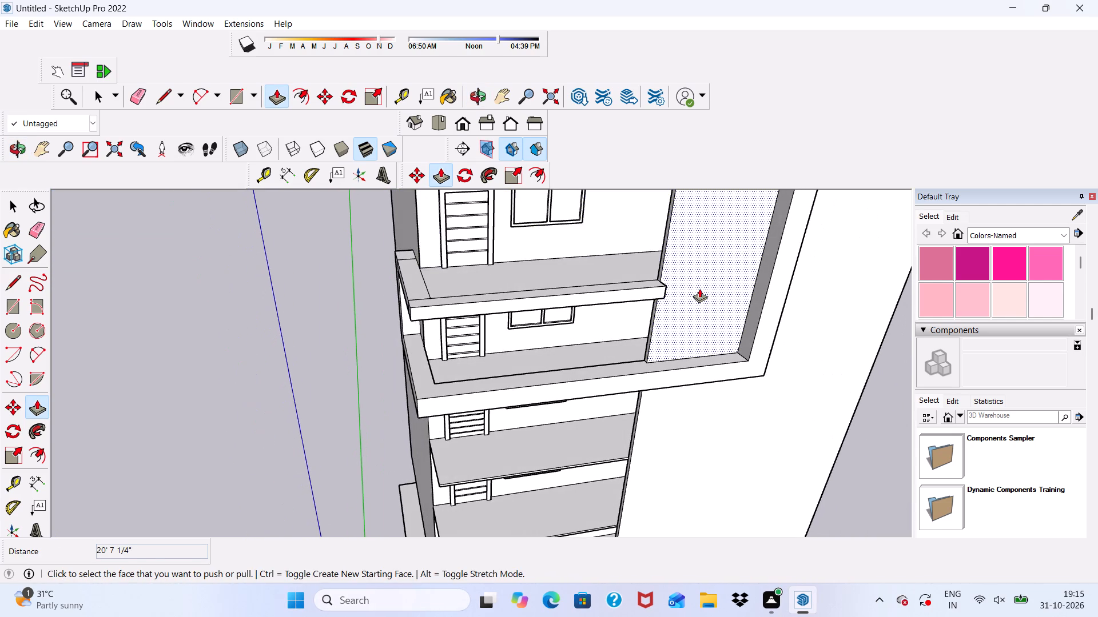
pyautogui.scroll(-5, 695, 291)
pyautogui.moveTo(694, 302); pyautogui.dragTo(690, 274, button='middle')
pyautogui.scroll(-1, 687, 258)
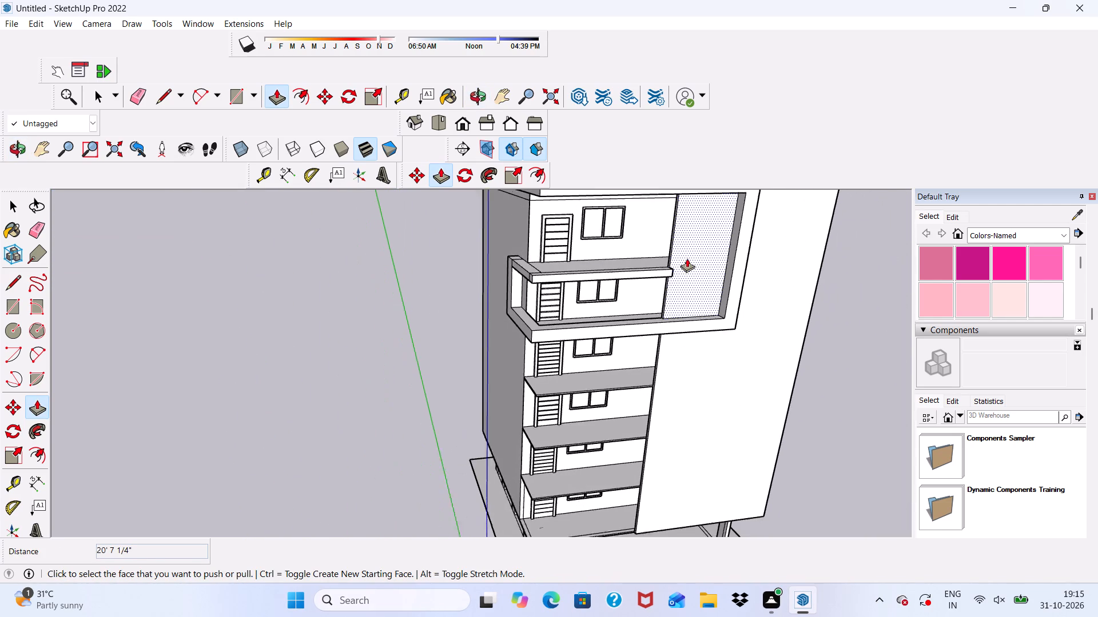
pyautogui.scroll(-1, 687, 258)
pyautogui.moveTo(677, 235); pyautogui.dragTo(663, 161, button='middle')
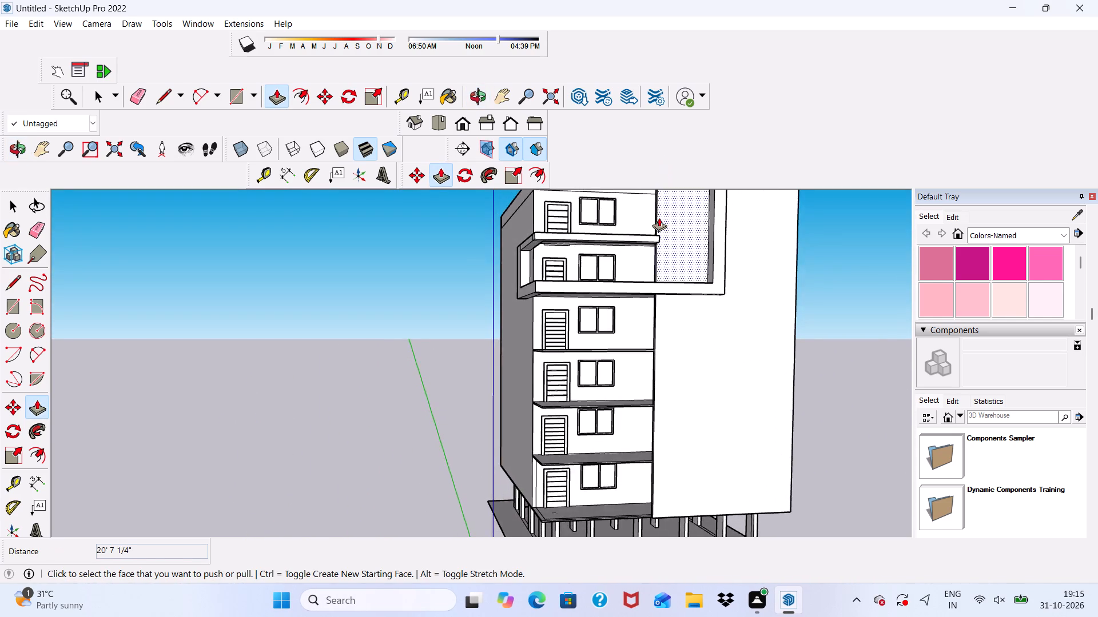
# Draw a rectangle about 8' 4 11/16" by 4' 6 1/4" on the wall inside the frame, from the lower band beside the balcony.
pyautogui.scroll(5, 659, 222)
pyautogui.press('space')
pyautogui.click(233, 98)
pyautogui.moveTo(588, 289); pyautogui.dragTo(505, 368, button='middle')
pyautogui.scroll(7, 635, 378)
pyautogui.click(627, 377)
pyautogui.scroll(-2, 648, 332)
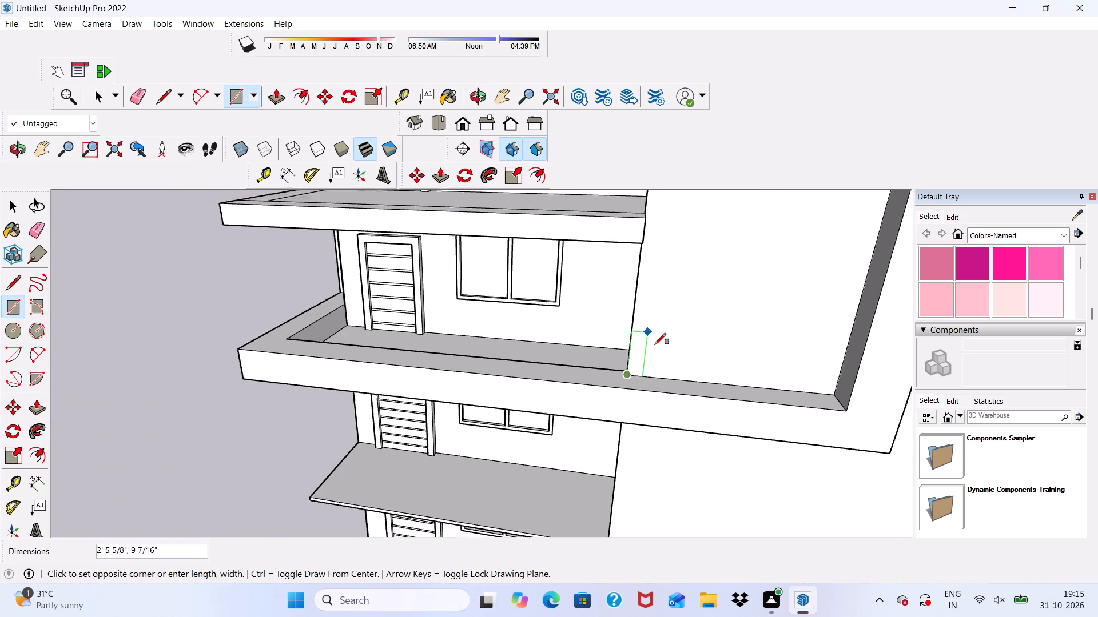
pyautogui.scroll(-4, 655, 344)
pyautogui.scroll(1, 687, 265)
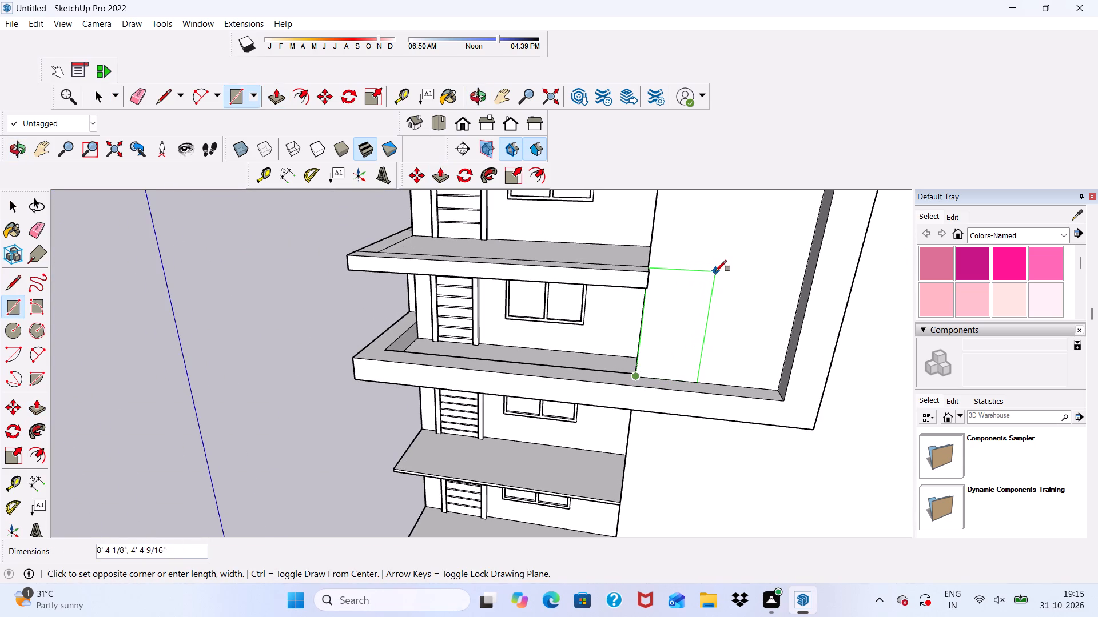
pyautogui.click(718, 271)
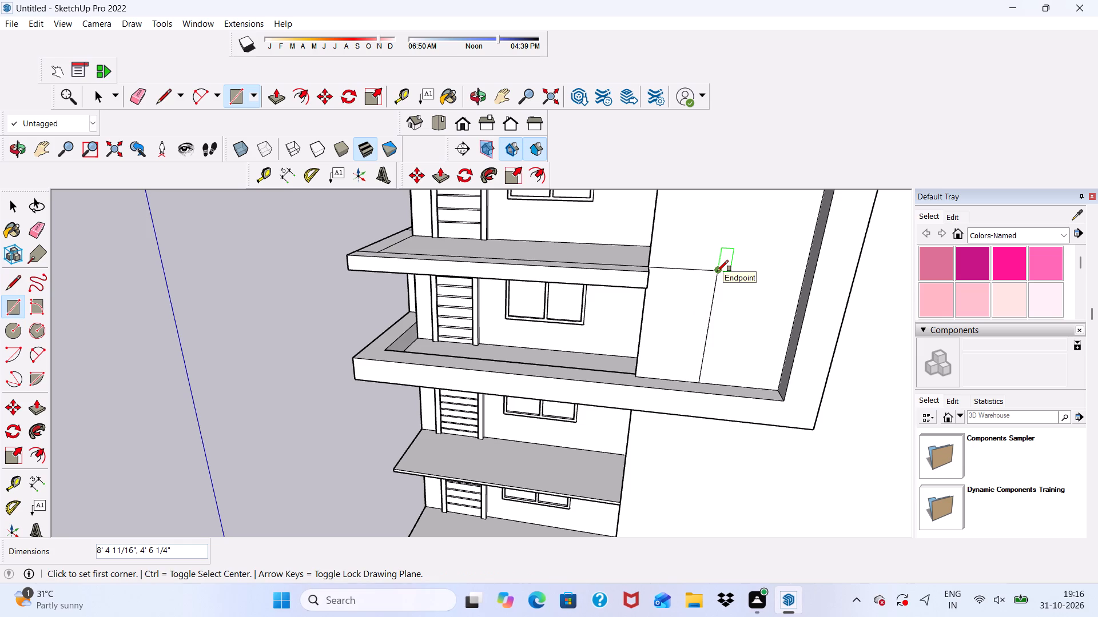
# Push/Pull the new wall rectangle beside the balcony out 1' 8 15/16" to the front of the lower band.
pyautogui.click(281, 96)
pyautogui.click(677, 328)
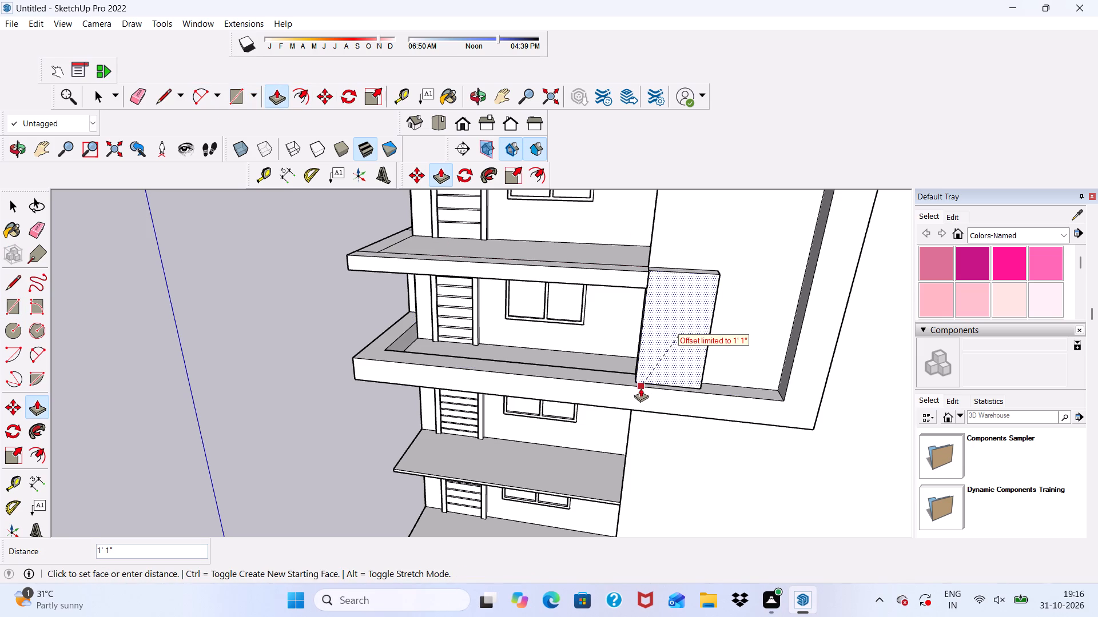
pyautogui.scroll(2, 611, 381)
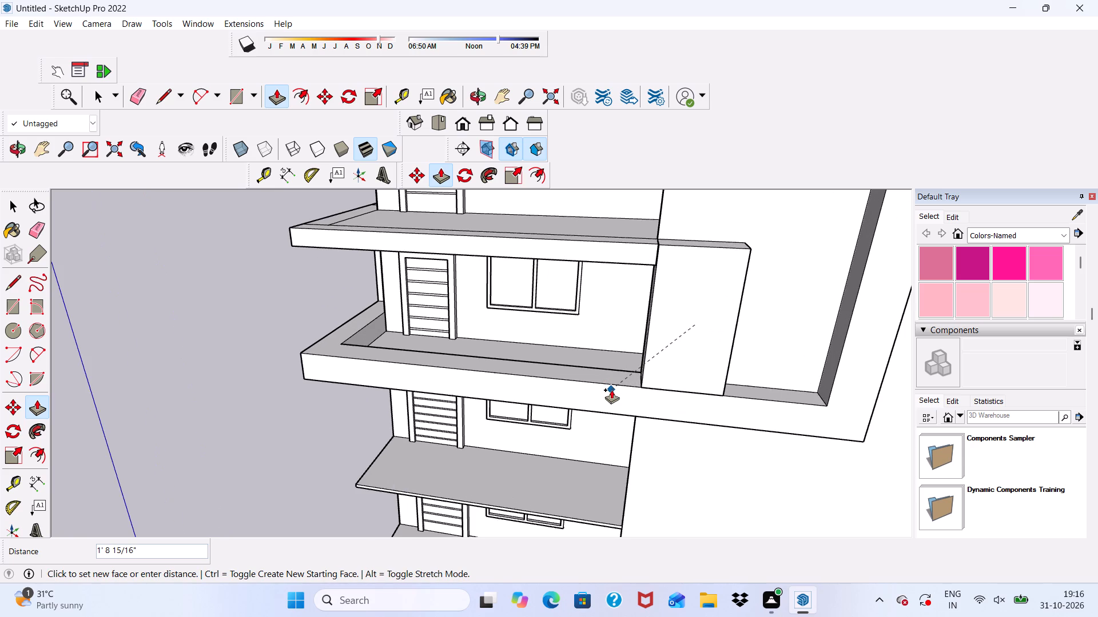
pyautogui.click(611, 390)
# Push/Pull the upper balcony beam's front face out 7 15/16" to meet the new panel's face.
pyautogui.scroll(18, 673, 247)
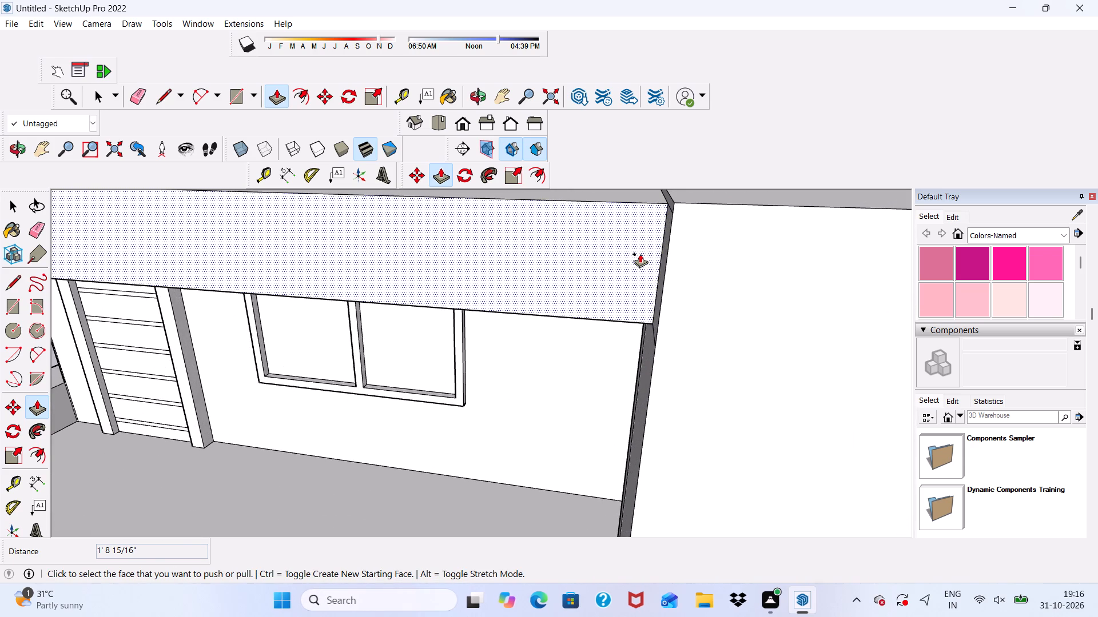
pyautogui.click(640, 254)
pyautogui.click(685, 241)
# Erase the lengthwise seam line on top of the extended balcony beam.
pyautogui.scroll(-5, 673, 237)
pyautogui.scroll(4, 640, 198)
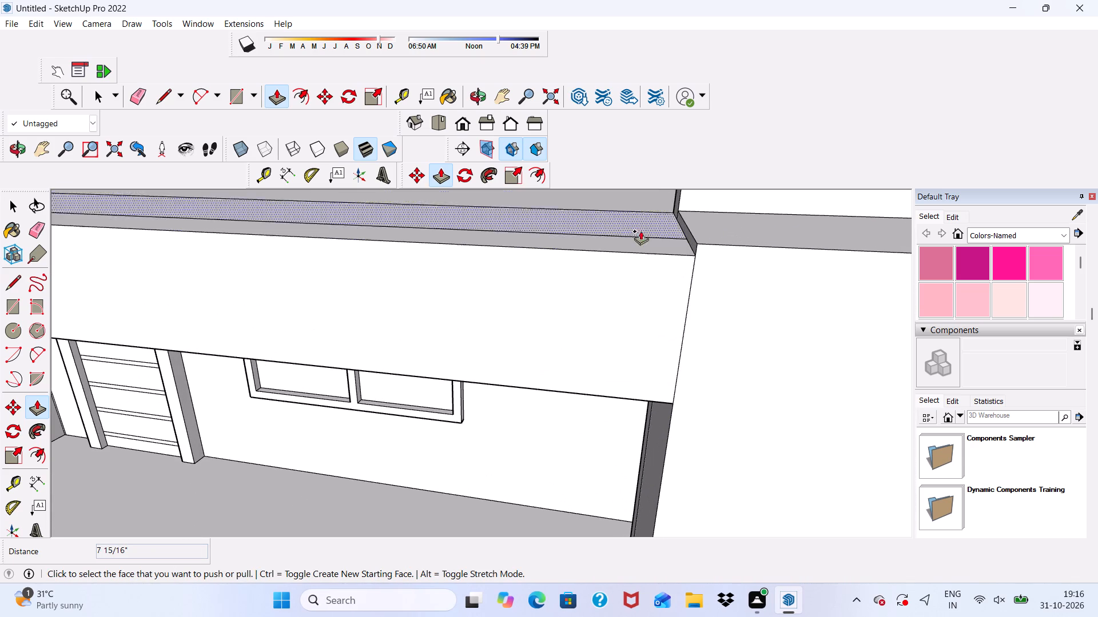
pyautogui.click(142, 96)
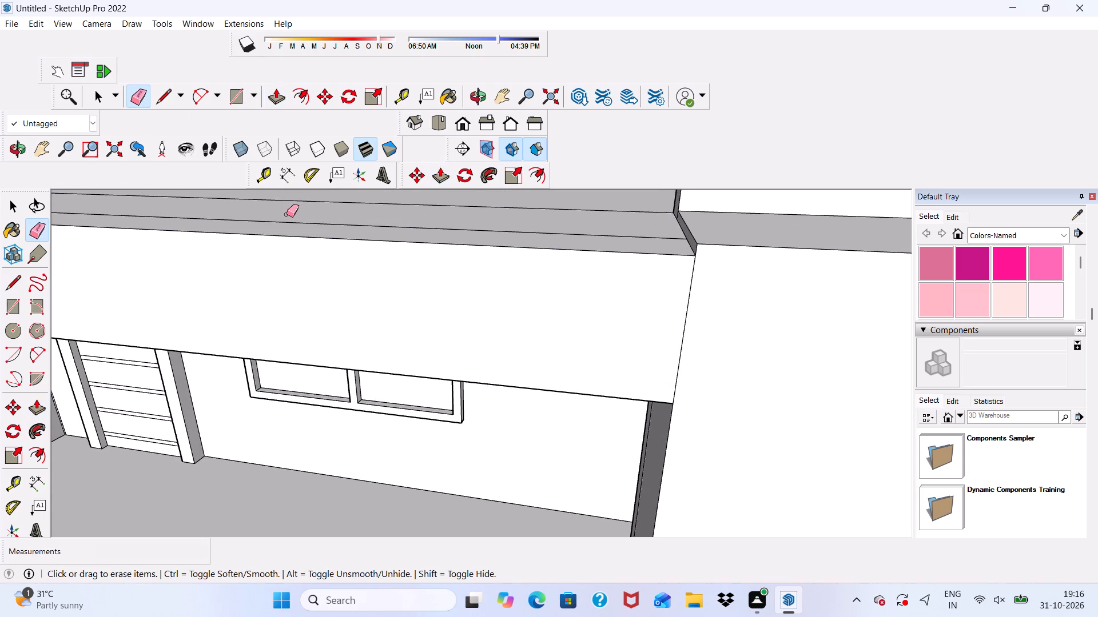
pyautogui.click(295, 219)
pyautogui.scroll(-3, 461, 232)
# Push/Pull the balcony beam's top face up about 1" to the level of the adjoining panel's top.
pyautogui.press('space')
pyautogui.scroll(2, 557, 243)
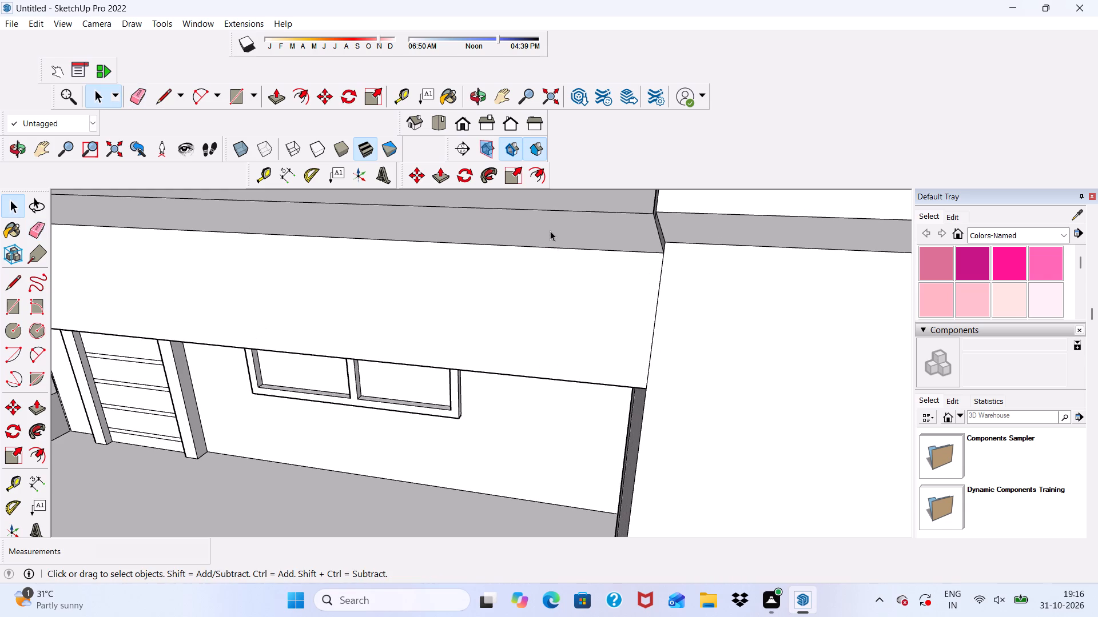
pyautogui.click(550, 231)
pyautogui.click(435, 176)
pyautogui.click(499, 233)
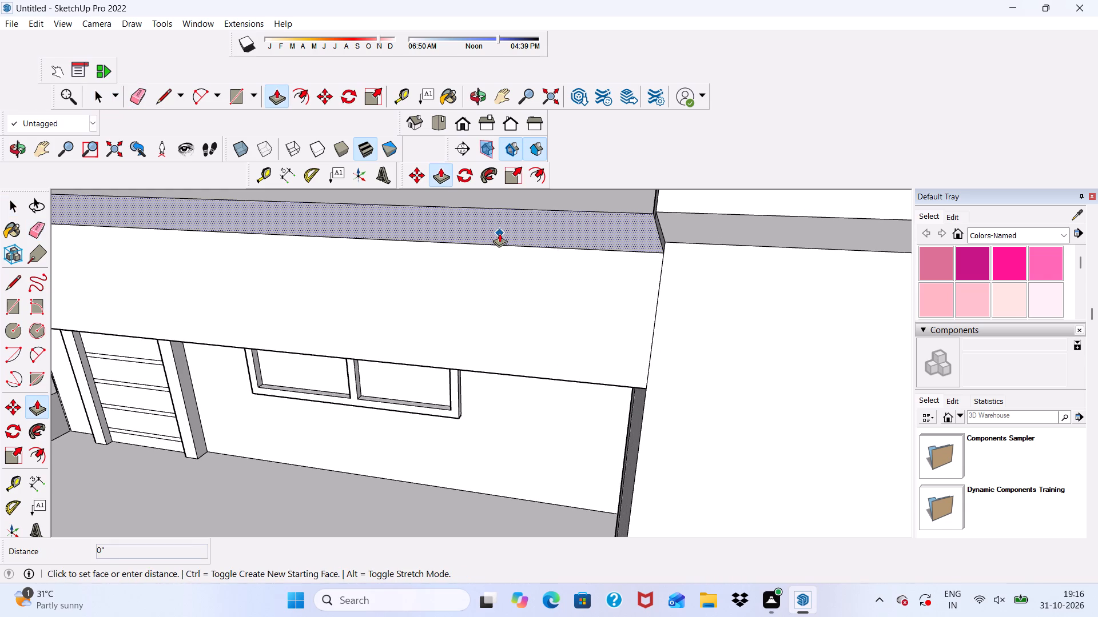
pyautogui.click(678, 241)
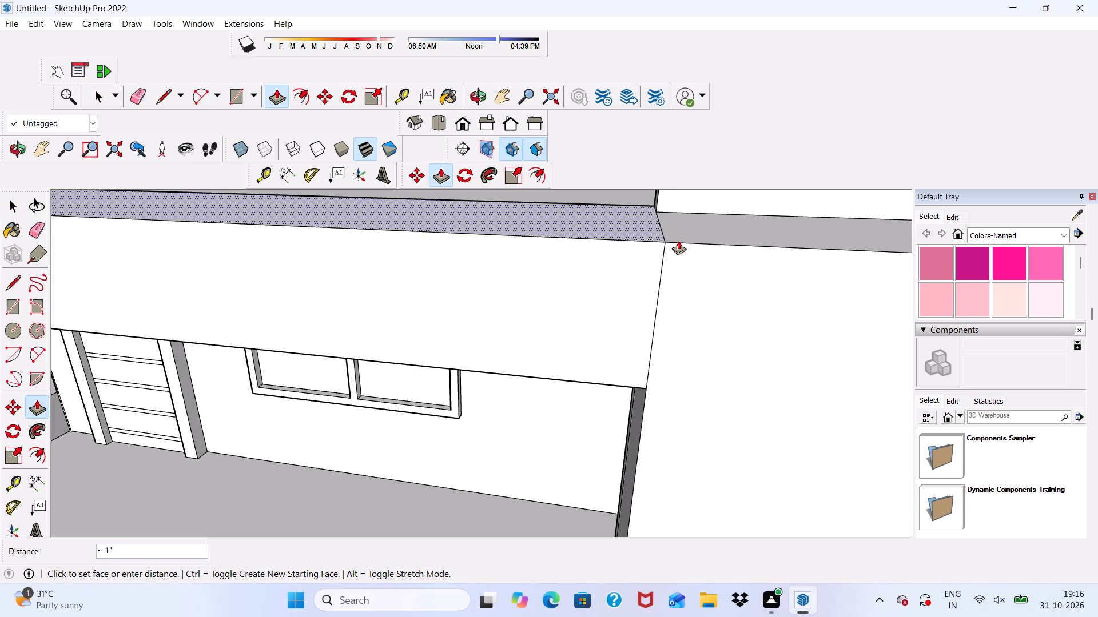
# Erase the seam lines between the balcony beam and the panel on the front and top faces.
pyautogui.scroll(-4, 658, 197)
pyautogui.click(134, 97)
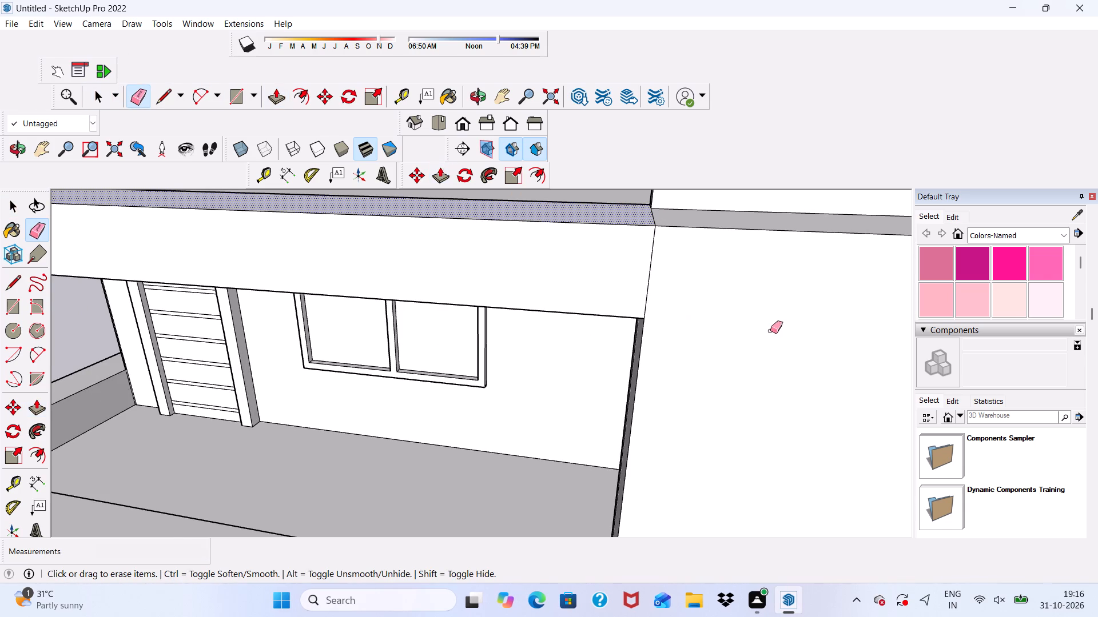
pyautogui.moveTo(639, 301); pyautogui.dragTo(647, 297)
pyautogui.moveTo(647, 223); pyautogui.dragTo(655, 220)
pyautogui.click(655, 220)
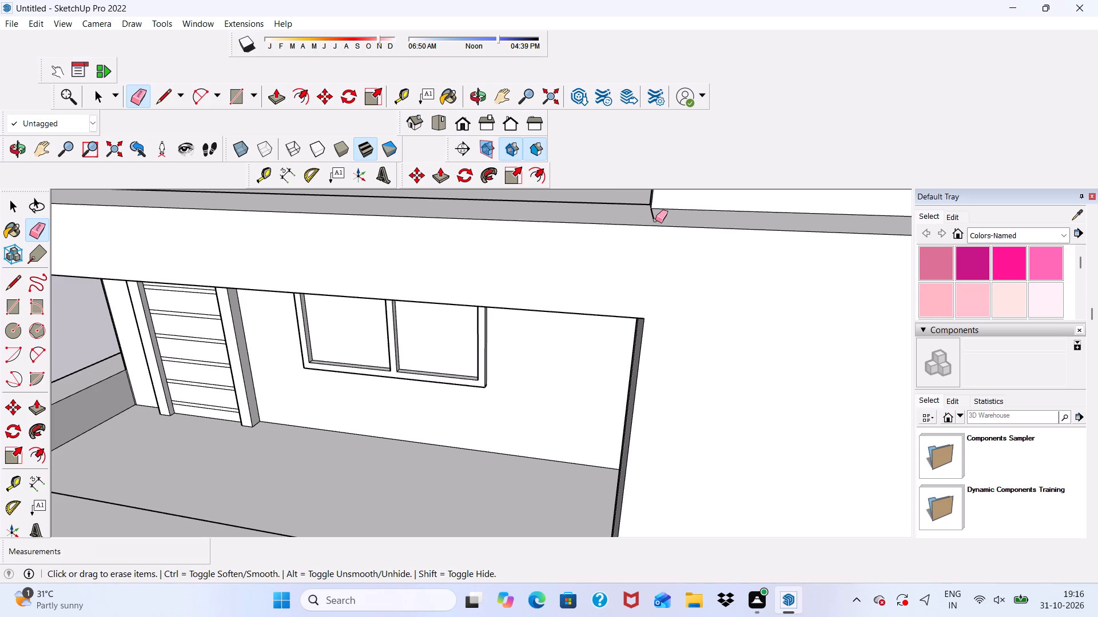
pyautogui.click(655, 215)
pyautogui.scroll(-5, 645, 204)
pyautogui.scroll(4, 659, 253)
pyautogui.scroll(-5, 658, 248)
pyautogui.press('space')
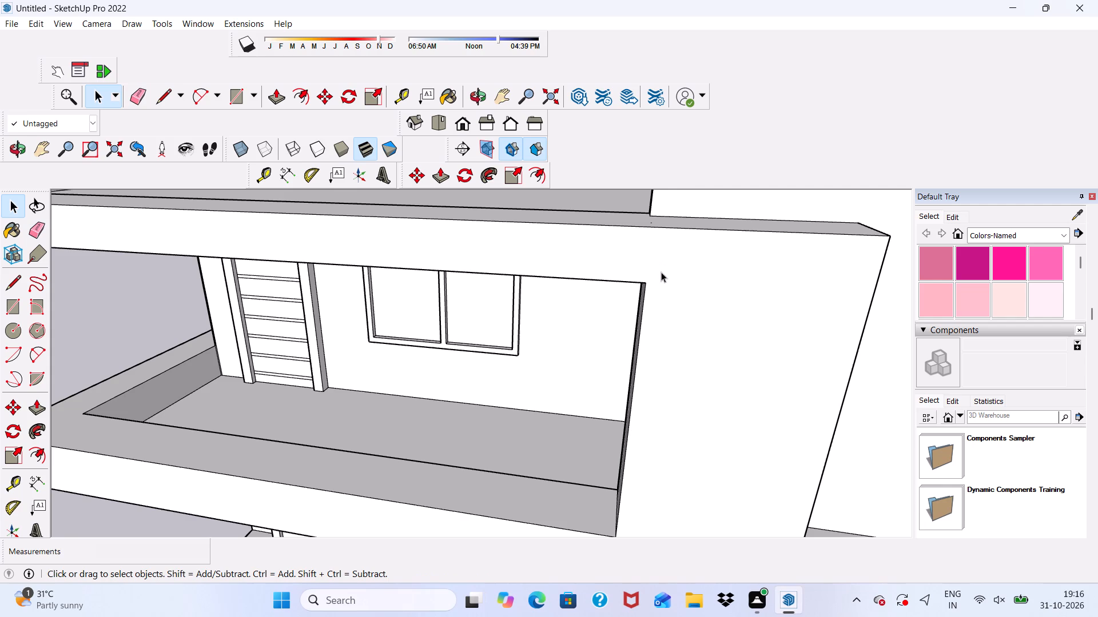
pyautogui.press('space')
# Erase the lengthwise seam line on the underside of the extended front balcony beam.
pyautogui.scroll(-10, 662, 269)
pyautogui.moveTo(526, 410); pyautogui.dragTo(673, 238, button='middle')
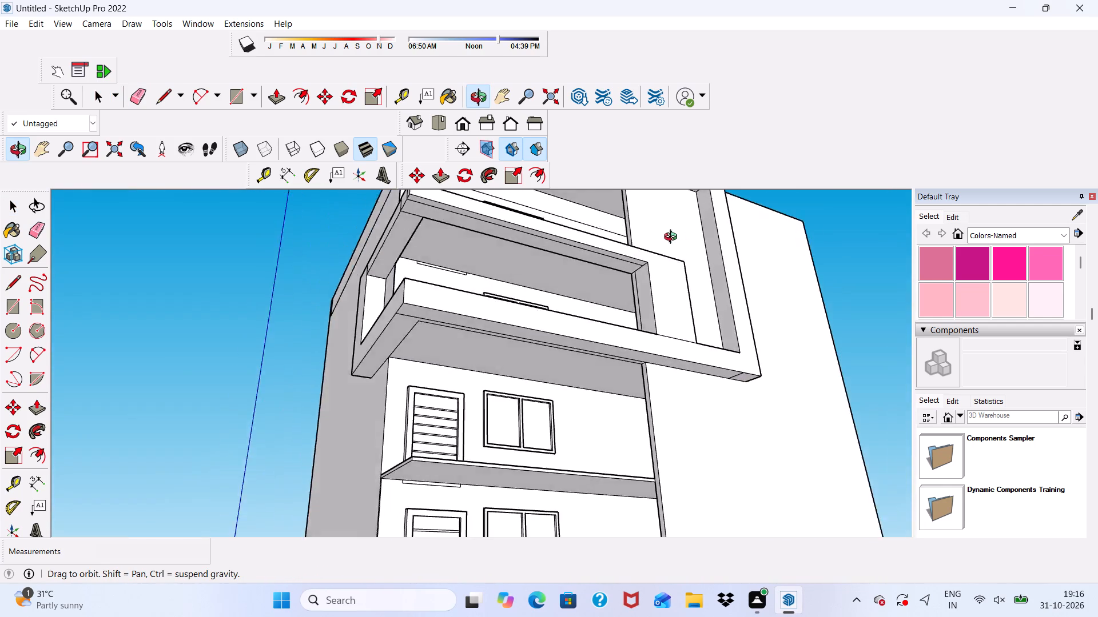
pyautogui.moveTo(673, 238); pyautogui.dragTo(611, 243, button='middle')
pyautogui.click(141, 98)
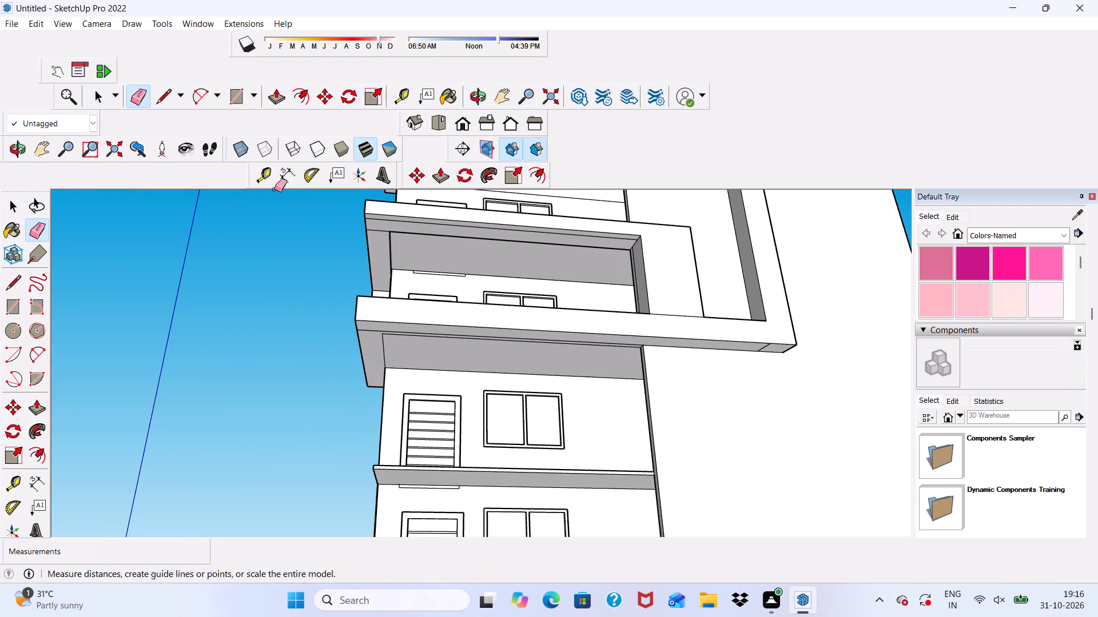
pyautogui.scroll(-2, 298, 203)
pyautogui.scroll(12, 384, 220)
pyautogui.click(403, 224)
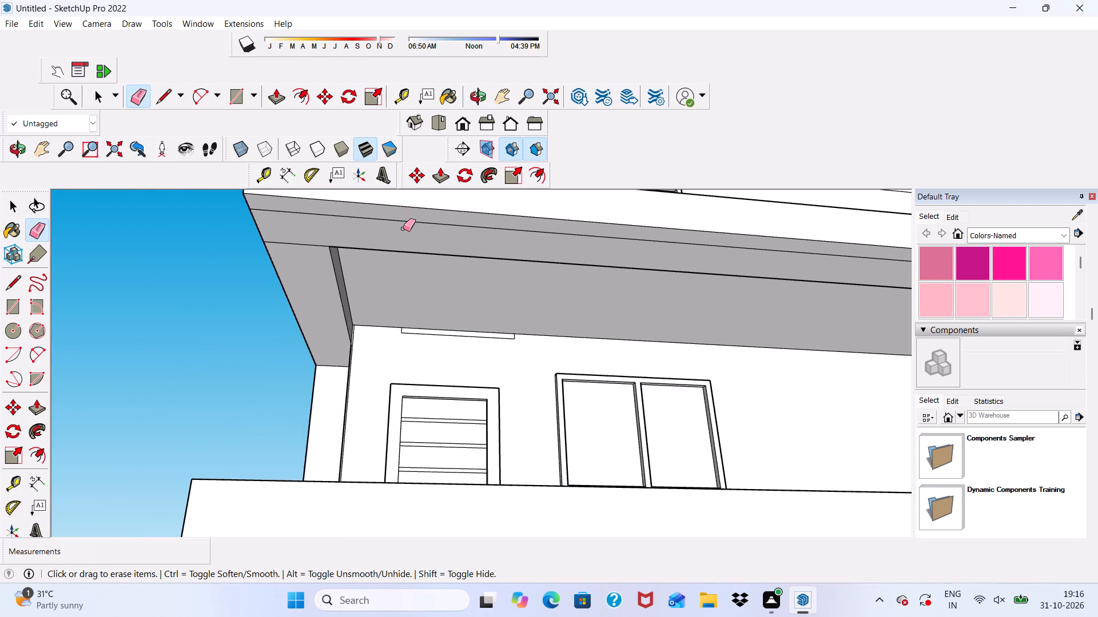
pyautogui.moveTo(401, 218); pyautogui.dragTo(403, 231)
# Erase the short seam line at the outer corner of the balcony beam's underside.
pyautogui.scroll(-2, 368, 235)
pyautogui.moveTo(365, 237); pyautogui.dragTo(519, 230, button='middle')
pyautogui.scroll(5, 531, 253)
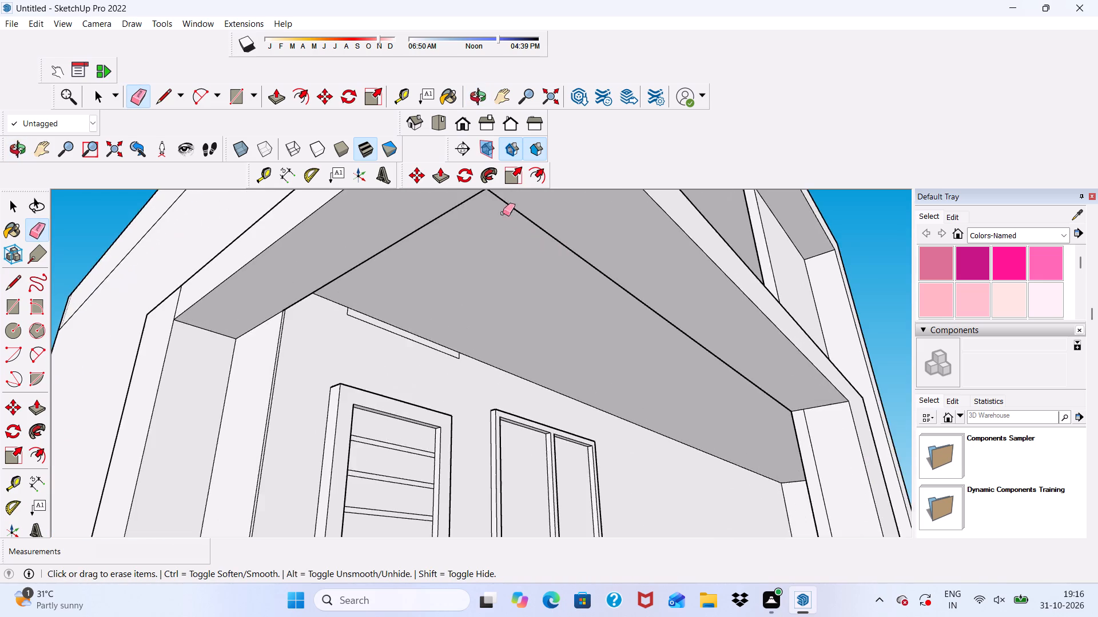
pyautogui.scroll(-11, 492, 187)
pyautogui.scroll(6, 471, 267)
pyautogui.scroll(-9, 465, 187)
pyautogui.scroll(3, 467, 231)
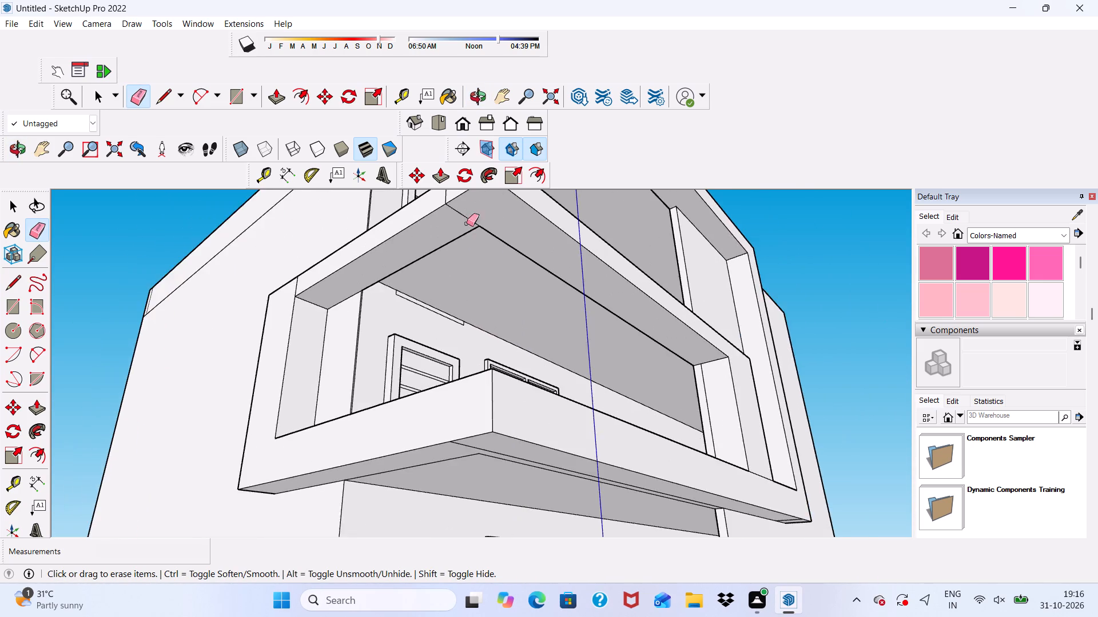
pyautogui.scroll(4, 467, 223)
pyautogui.moveTo(465, 203); pyautogui.dragTo(463, 225)
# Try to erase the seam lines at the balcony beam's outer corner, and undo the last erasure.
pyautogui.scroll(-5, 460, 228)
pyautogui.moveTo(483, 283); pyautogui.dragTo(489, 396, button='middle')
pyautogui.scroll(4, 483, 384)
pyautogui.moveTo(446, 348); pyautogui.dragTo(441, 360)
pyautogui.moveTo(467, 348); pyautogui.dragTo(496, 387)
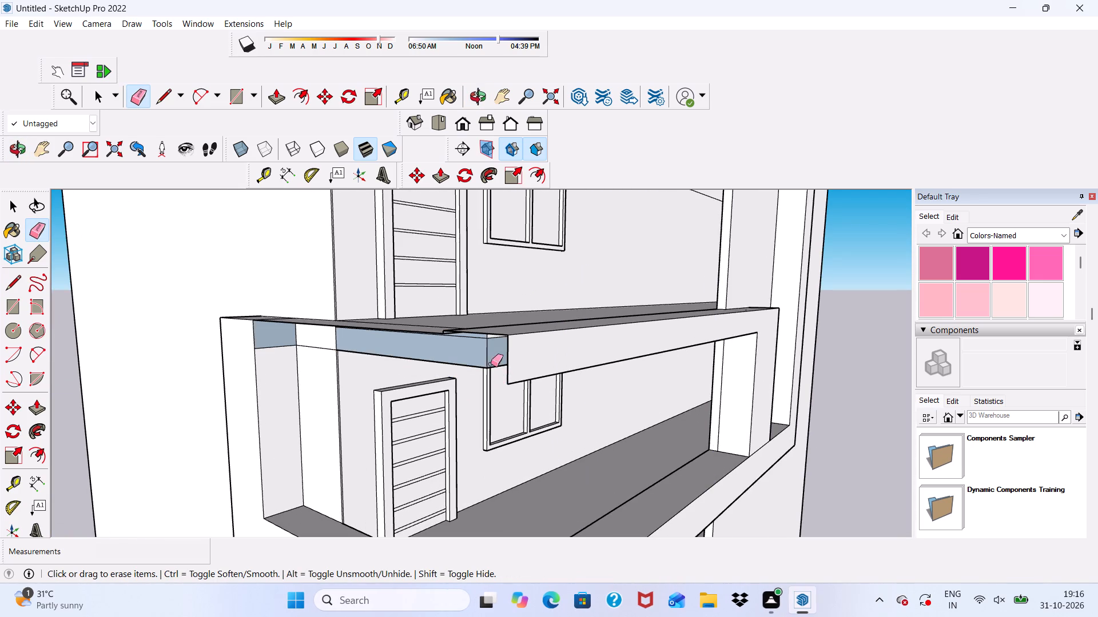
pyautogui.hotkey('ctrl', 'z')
# Push/Pull the top face of the balcony's side beam up about 1" to match the front beam.
pyautogui.moveTo(472, 350); pyautogui.dragTo(543, 412, button='middle')
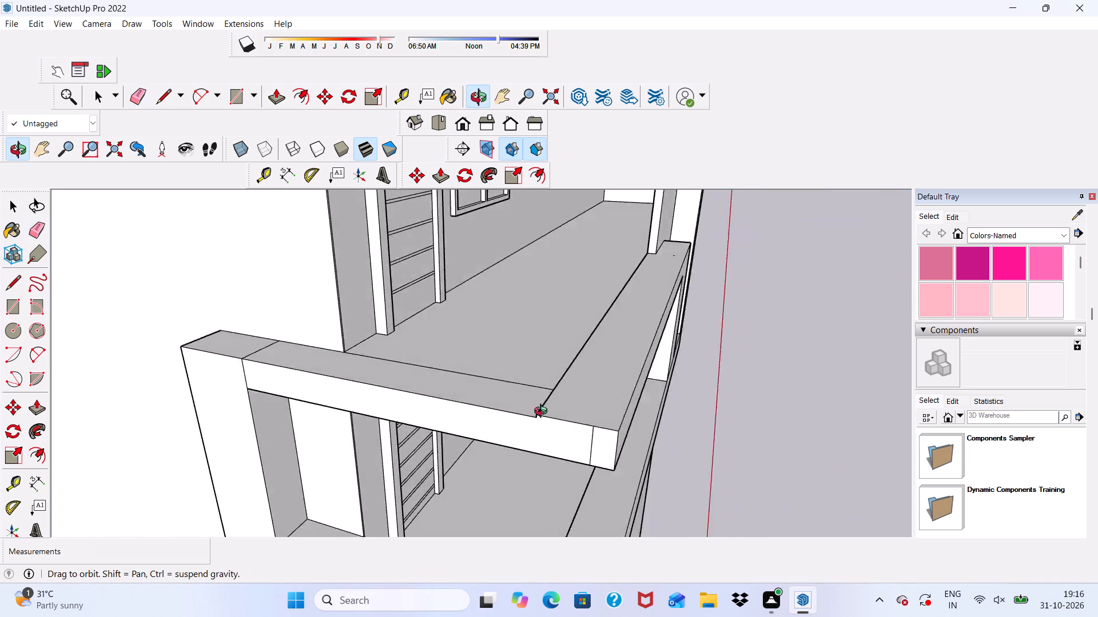
pyautogui.moveTo(543, 412); pyautogui.dragTo(611, 426, button='middle')
pyautogui.press('space')
pyautogui.scroll(4, 614, 400)
pyautogui.click(409, 399)
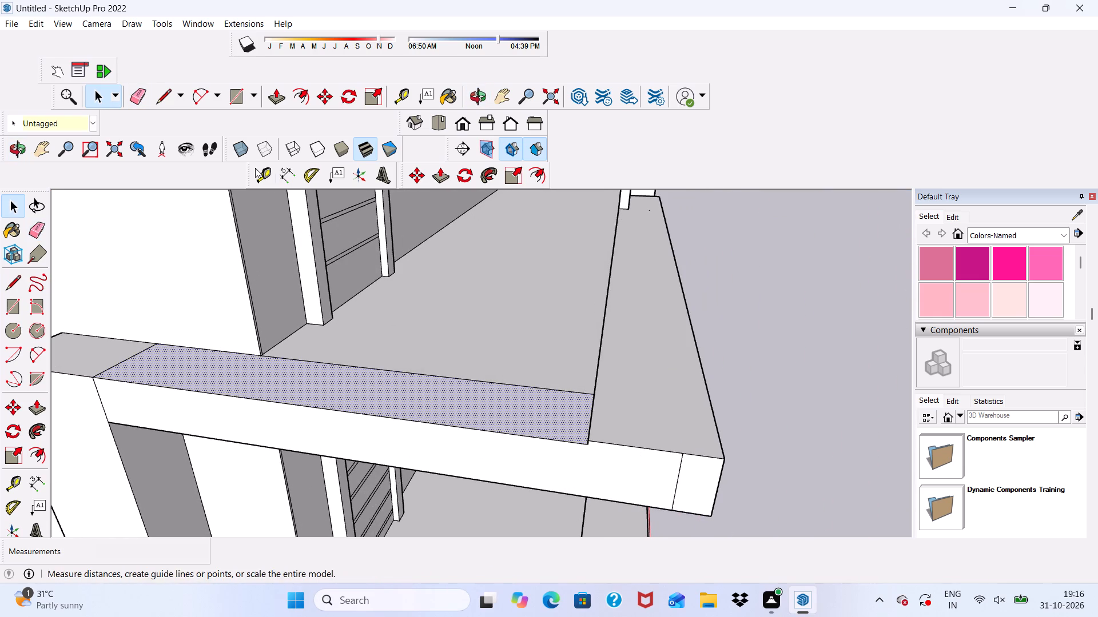
pyautogui.click(282, 93)
pyautogui.click(349, 394)
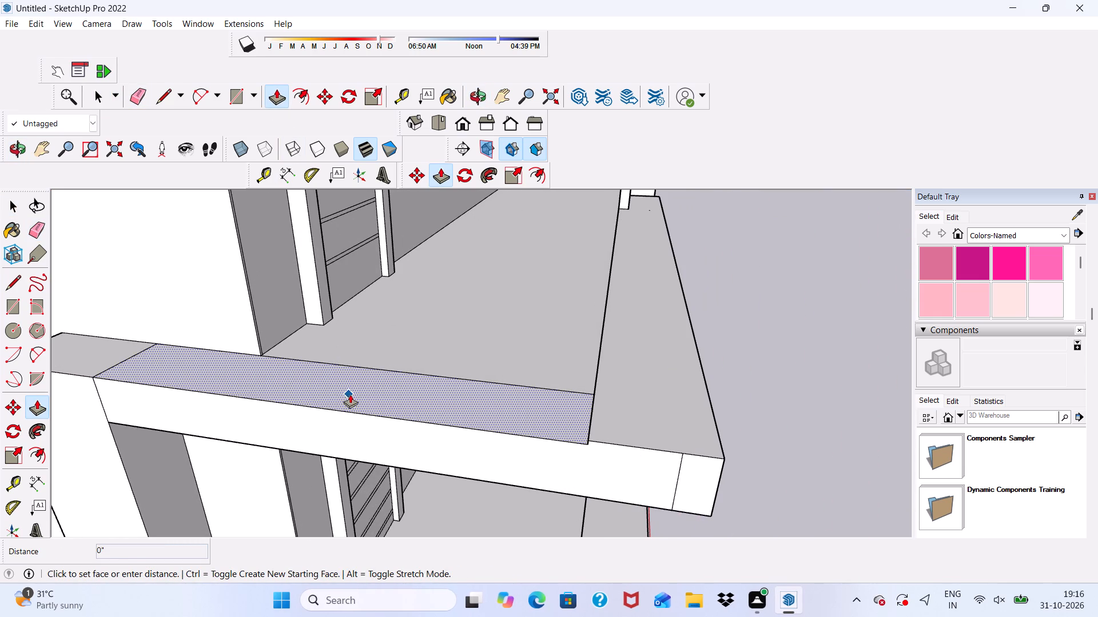
pyautogui.click(602, 412)
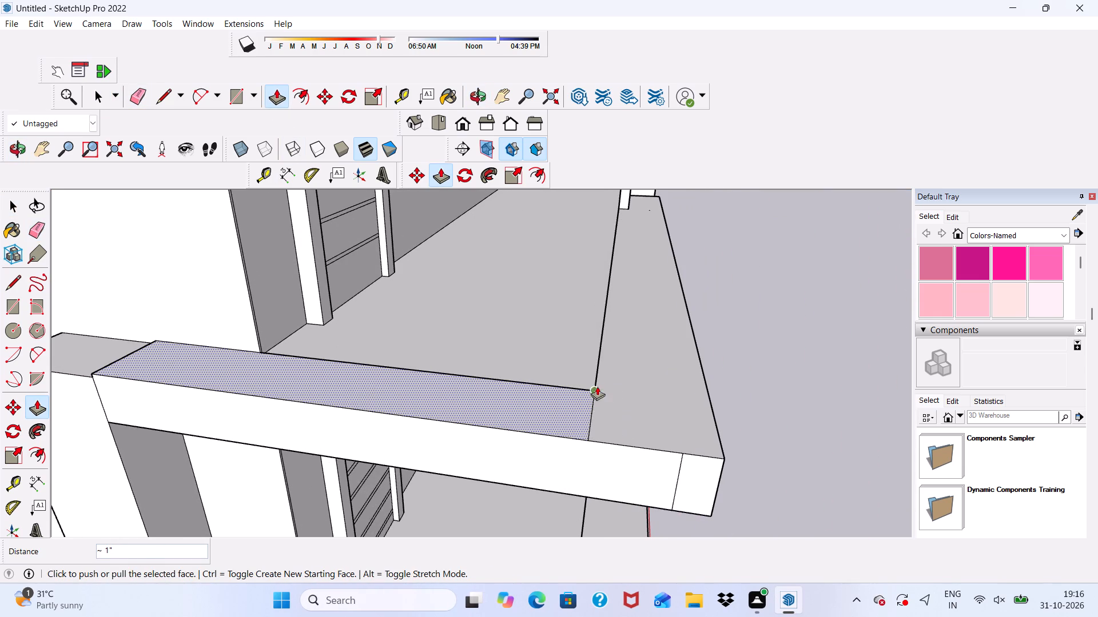
# Push/Pull the top face of the post at the side beam's end up about 1" to match the beam.
pyautogui.scroll(-5, 597, 386)
pyautogui.scroll(4, 257, 360)
pyautogui.press('space')
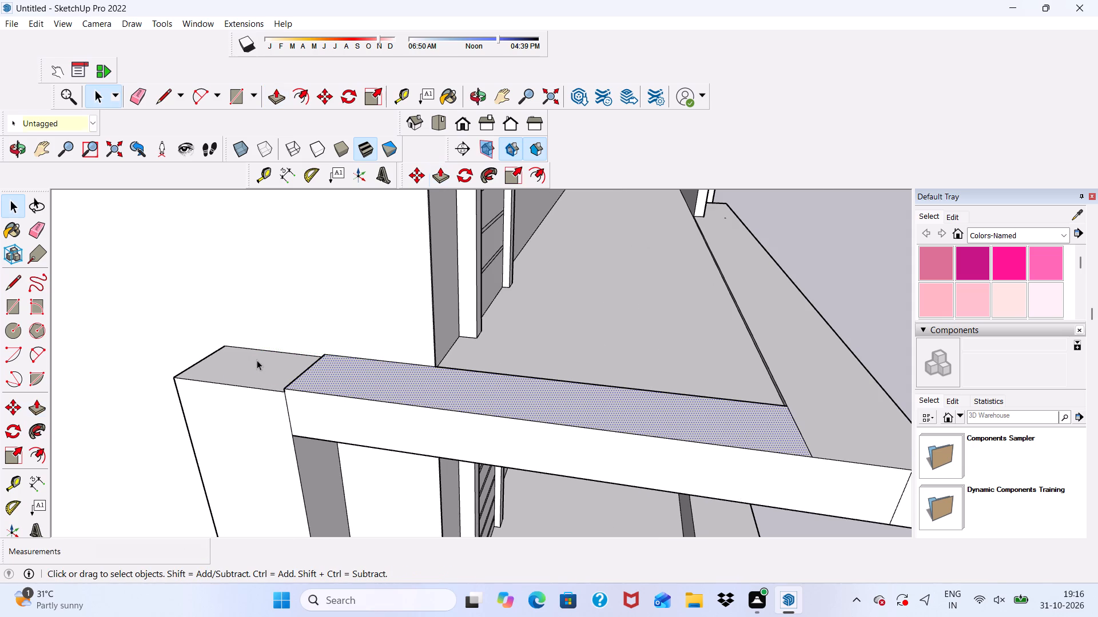
pyautogui.click(257, 360)
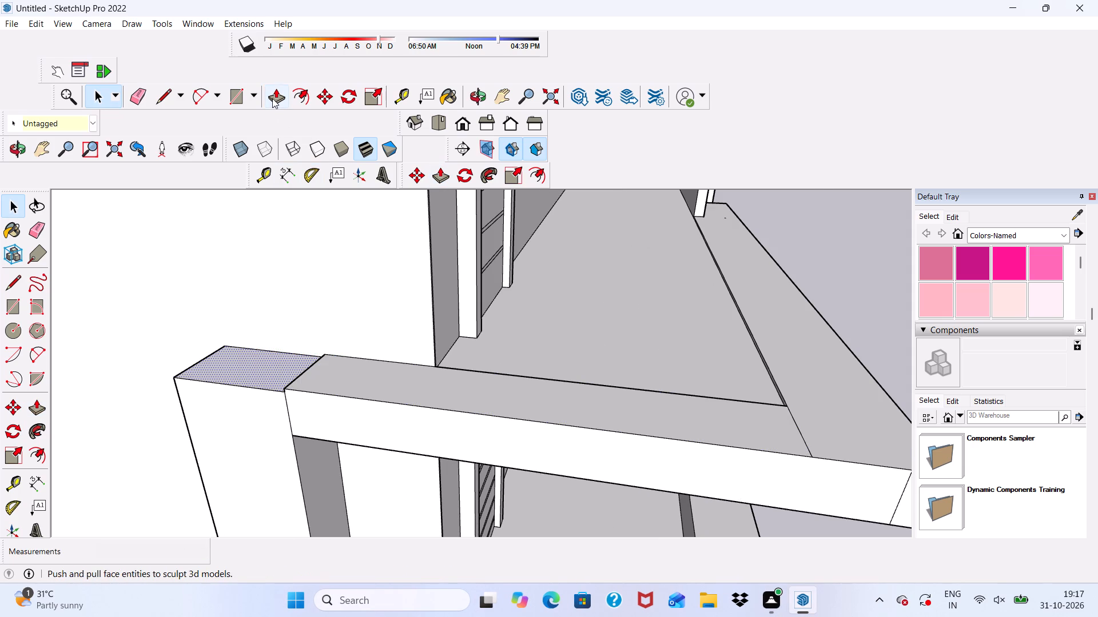
pyautogui.click(272, 98)
pyautogui.click(274, 366)
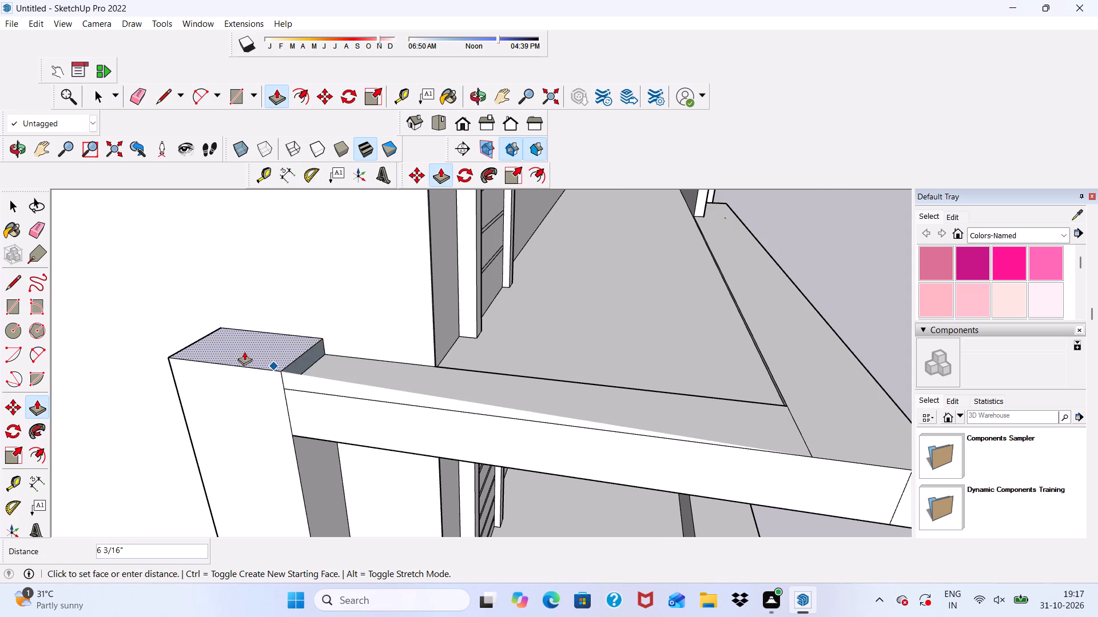
pyautogui.click(322, 376)
# Erase the seams between side beam and post, and those on the side and top faces at the beam's front corner.
pyautogui.scroll(-5, 311, 367)
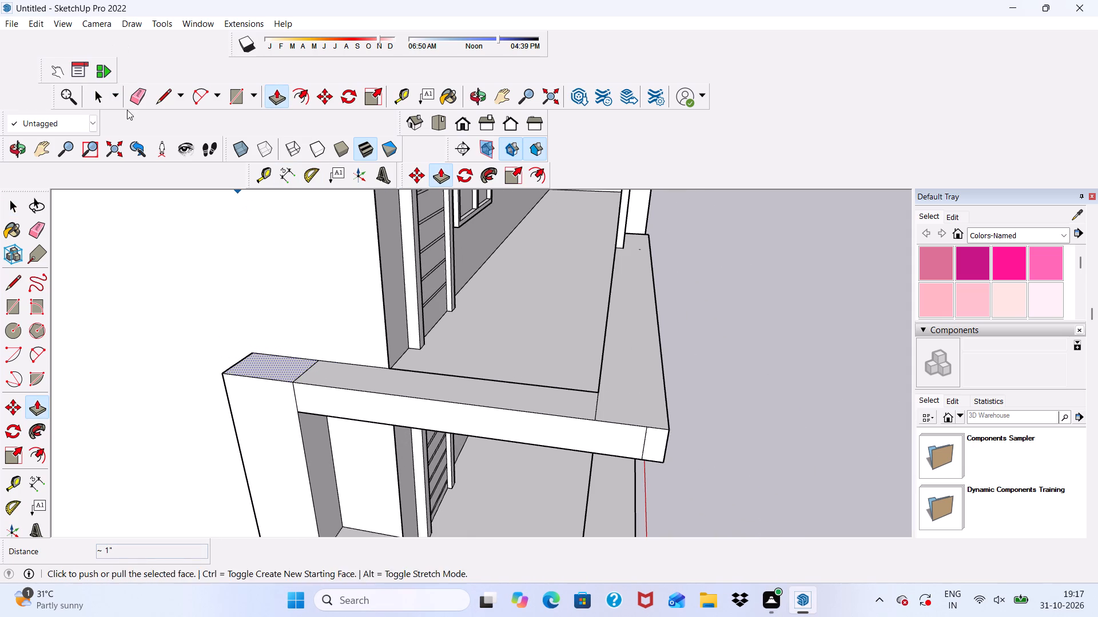
pyautogui.click(133, 97)
pyautogui.scroll(2, 304, 373)
pyautogui.click(304, 374)
pyautogui.moveTo(298, 399); pyautogui.dragTo(297, 399)
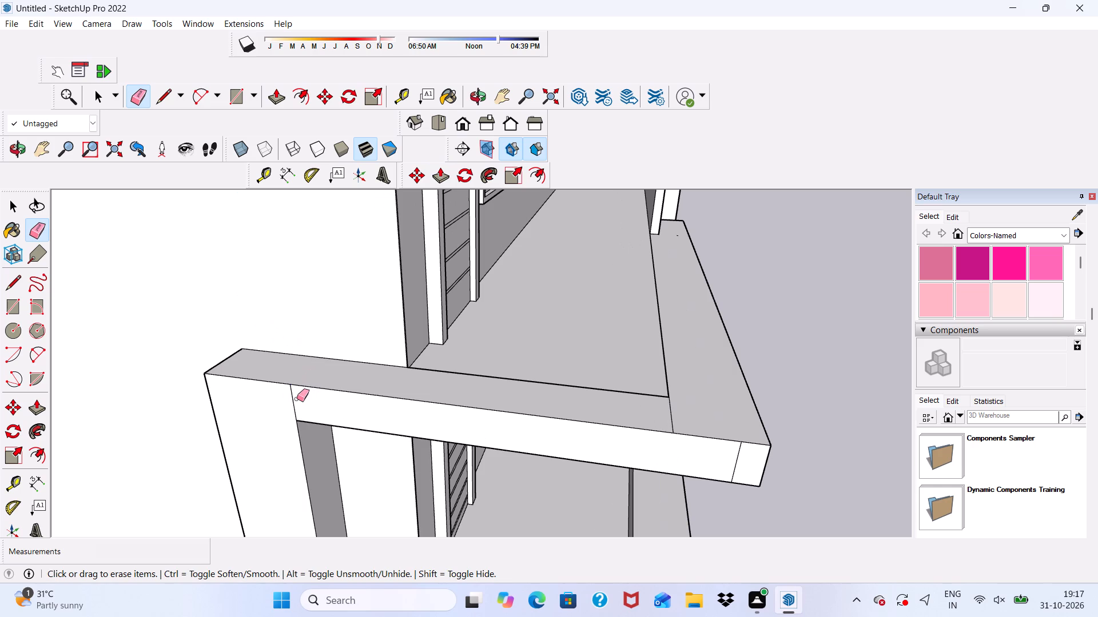
pyautogui.moveTo(297, 399); pyautogui.dragTo(272, 399)
pyautogui.scroll(-5, 260, 353)
pyautogui.scroll(3, 570, 440)
pyautogui.moveTo(554, 433); pyautogui.dragTo(534, 436)
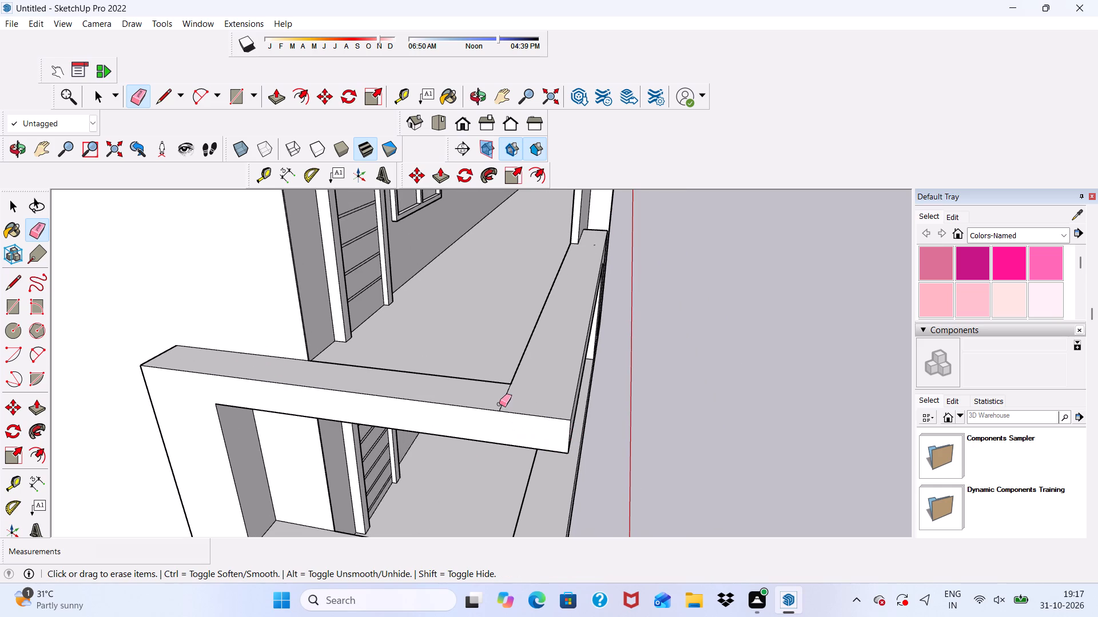
pyautogui.moveTo(499, 404); pyautogui.dragTo(516, 404)
# Erase the tiny leftover edge on top of the balcony beam where it meets the wall panel.
pyautogui.moveTo(573, 427); pyautogui.dragTo(449, 224, button='middle')
pyautogui.scroll(2, 416, 235)
pyautogui.scroll(-6, 329, 268)
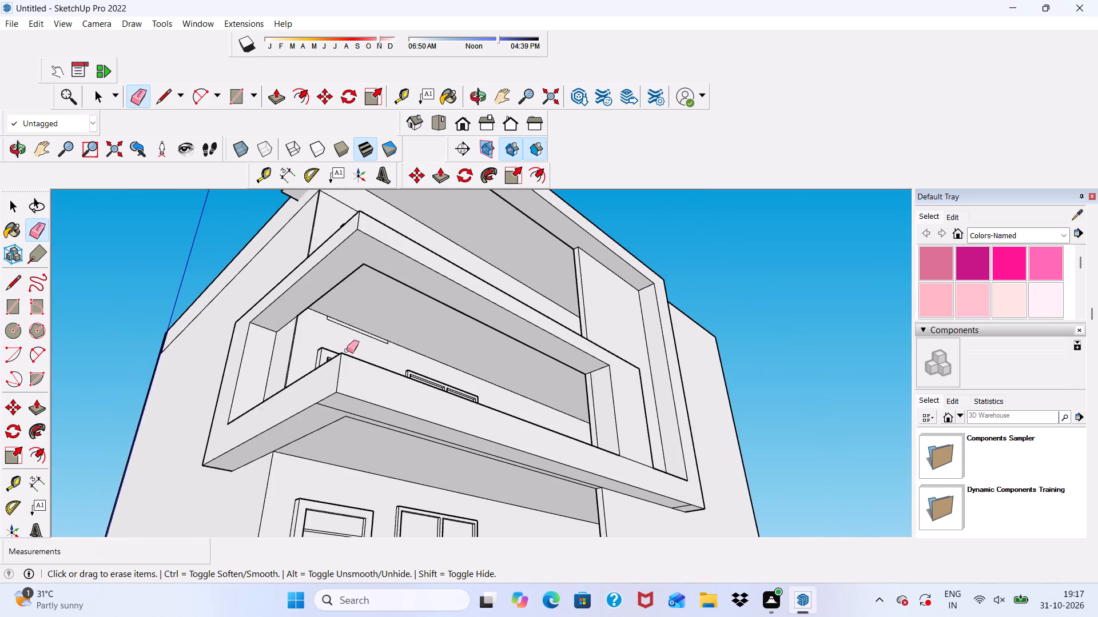
pyautogui.moveTo(347, 350); pyautogui.dragTo(146, 533, button='middle')
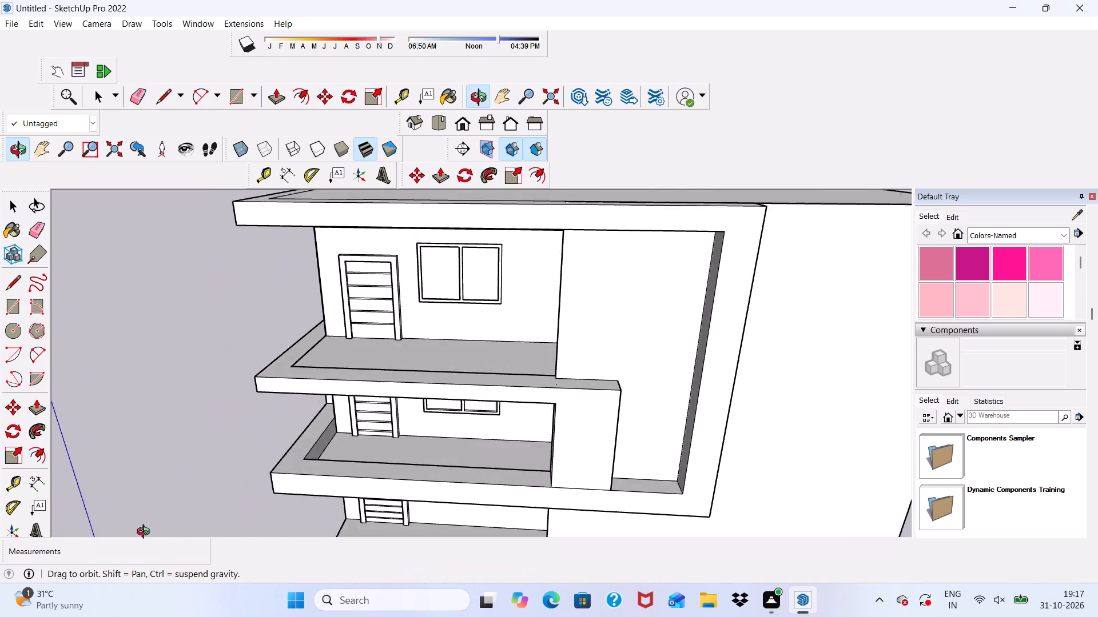
pyautogui.moveTo(146, 533); pyautogui.dragTo(214, 400, button='middle')
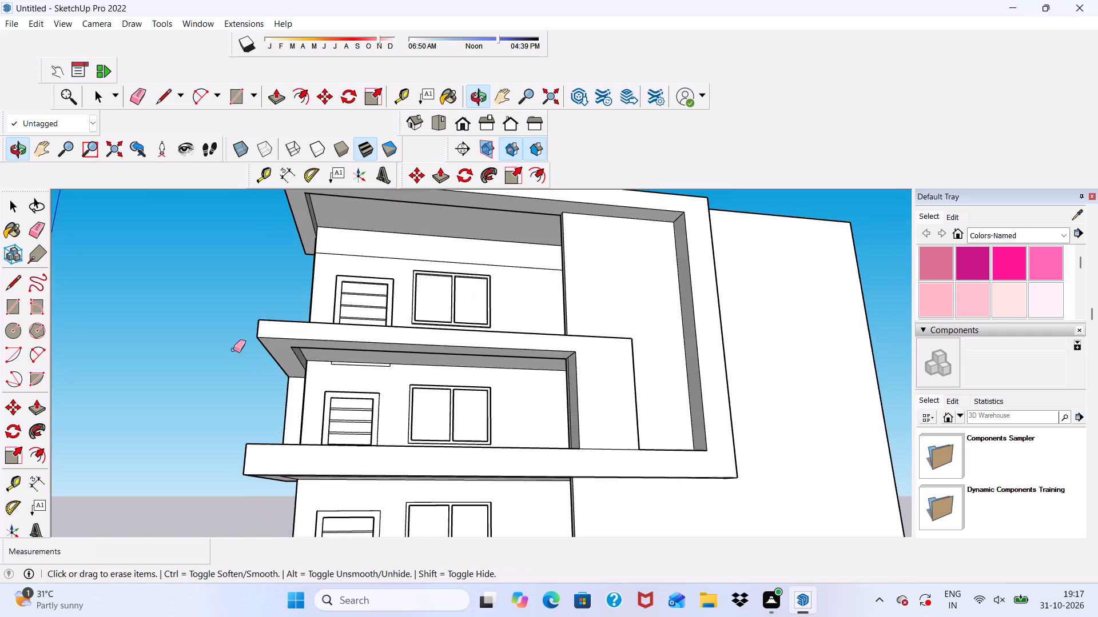
pyautogui.moveTo(302, 324); pyautogui.dragTo(244, 469, button='middle')
pyautogui.scroll(-4, 378, 360)
pyautogui.moveTo(484, 437); pyautogui.dragTo(560, 466, button='middle')
pyautogui.scroll(4, 556, 395)
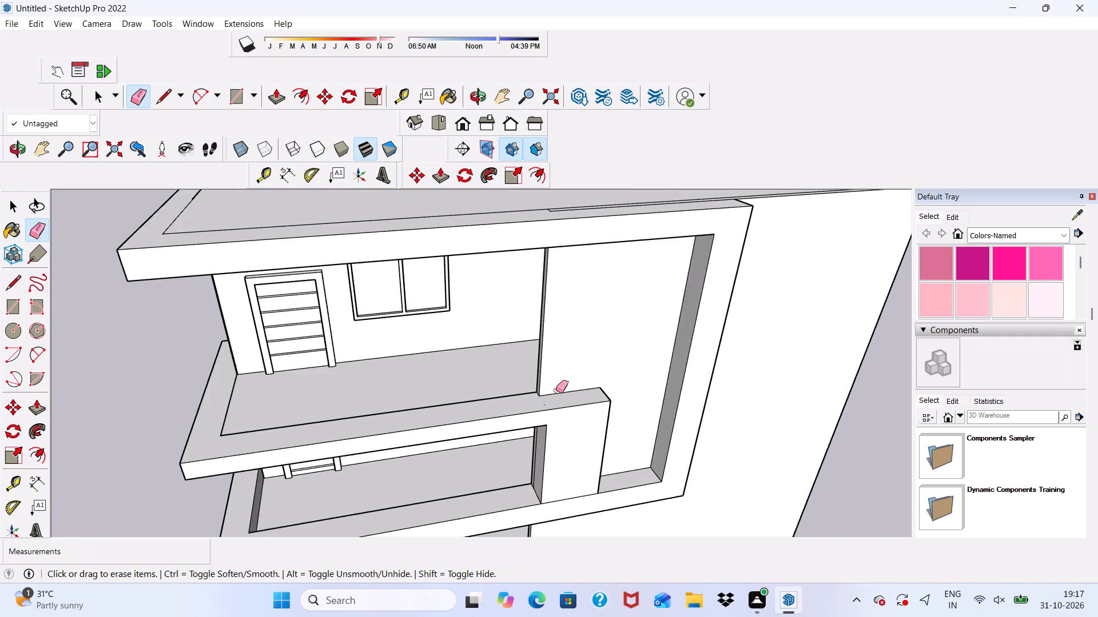
pyautogui.scroll(3, 556, 390)
pyautogui.moveTo(543, 401); pyautogui.dragTo(546, 408)
# Erase the short edge on the roof at the end of the narrow strip along the frame's top.
pyautogui.scroll(-10, 548, 398)
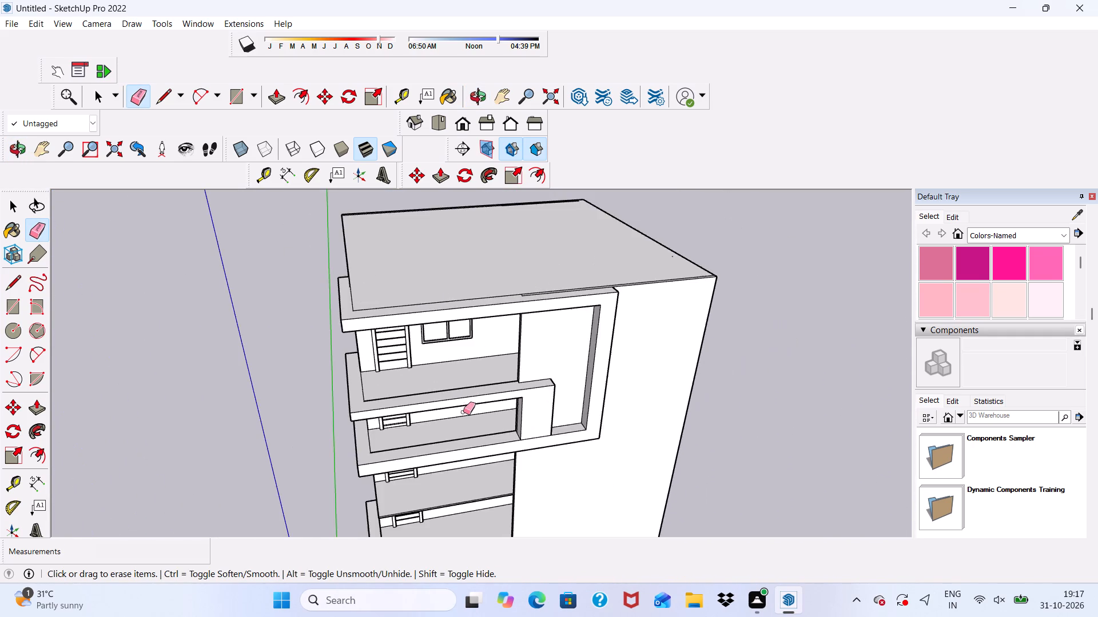
pyautogui.moveTo(463, 412); pyautogui.dragTo(359, 478, button='middle')
pyautogui.scroll(6, 467, 314)
pyautogui.scroll(4, 425, 434)
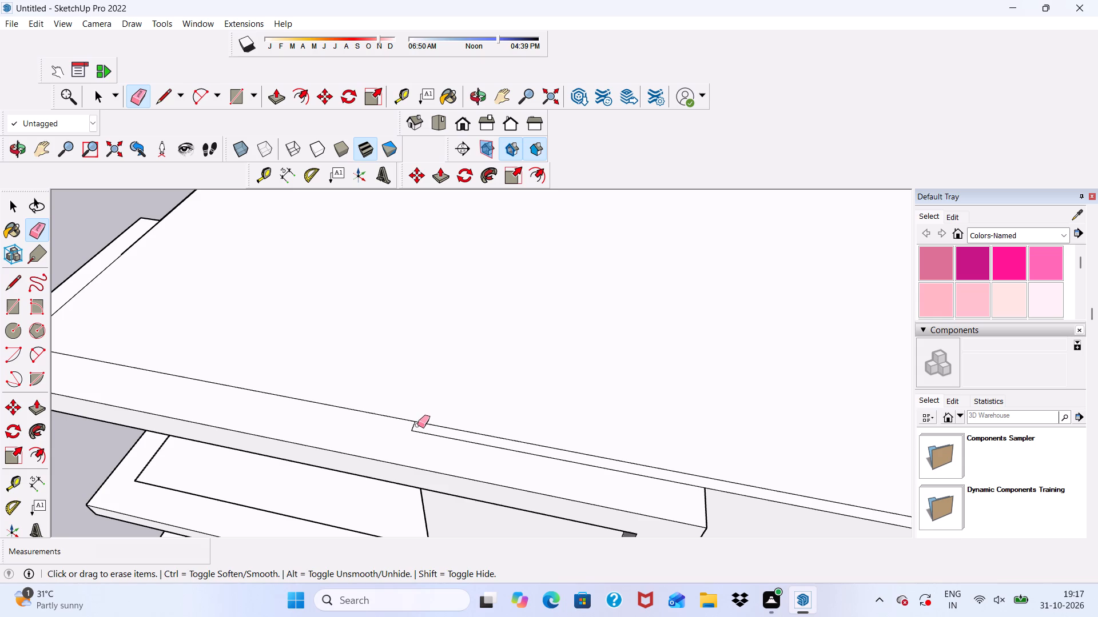
pyautogui.moveTo(414, 423); pyautogui.dragTo(419, 435)
pyautogui.scroll(-9, 432, 420)
pyautogui.moveTo(646, 376); pyautogui.dragTo(665, 306, button='middle')
pyautogui.press('space')
pyautogui.scroll(-2, 665, 316)
pyautogui.moveTo(665, 316); pyautogui.dragTo(693, 311, button='middle')
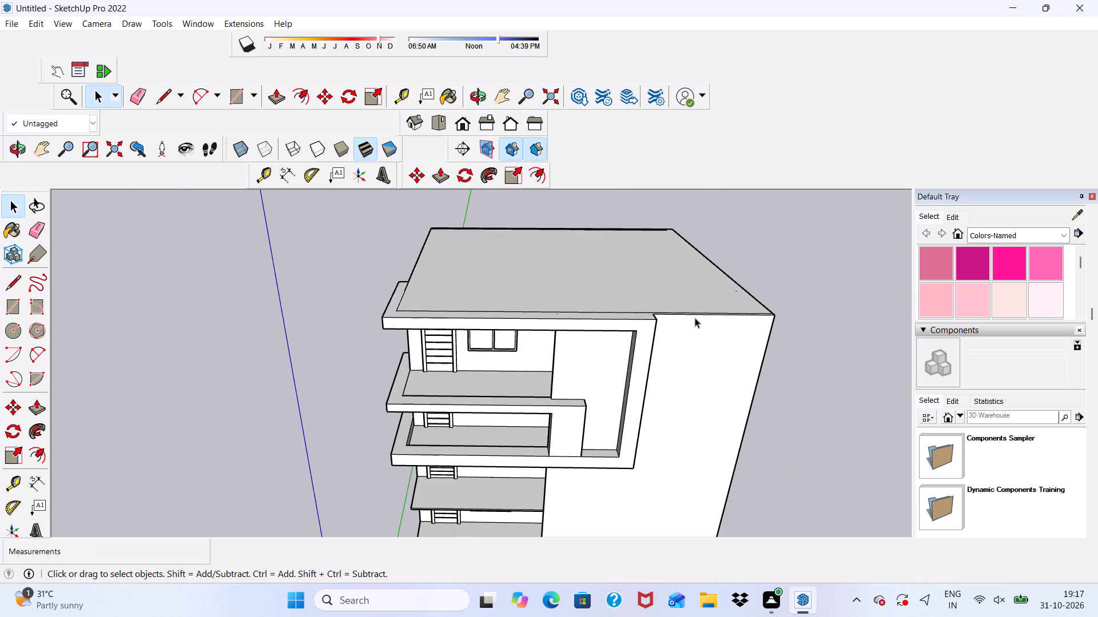